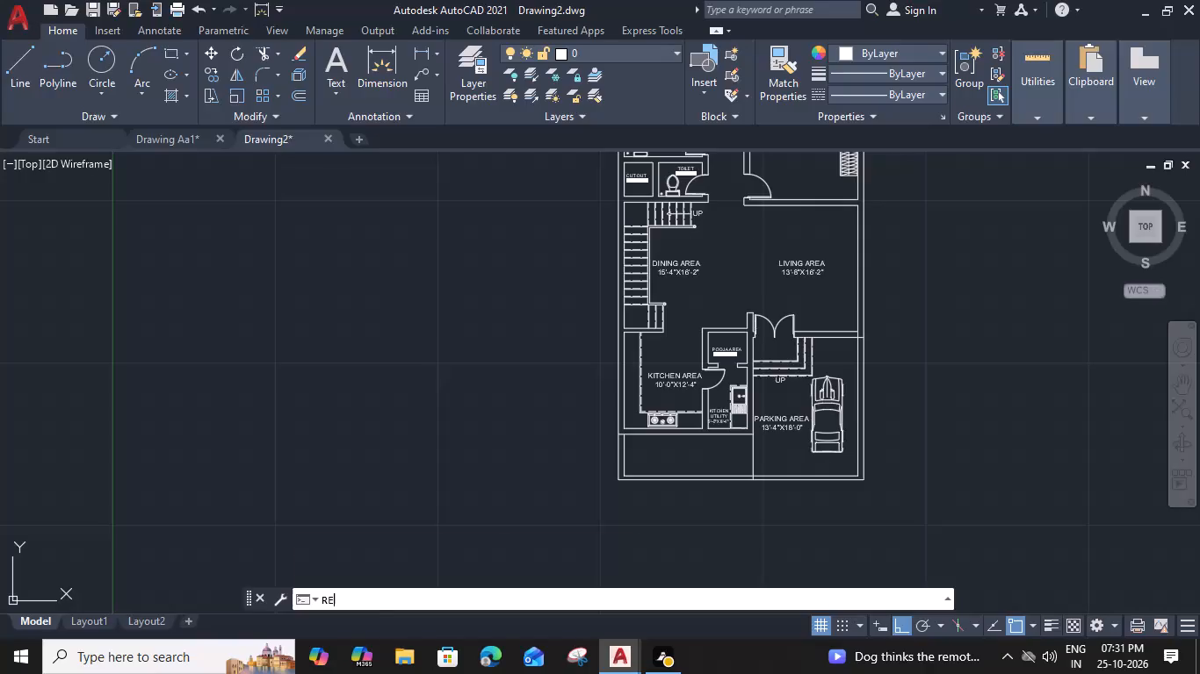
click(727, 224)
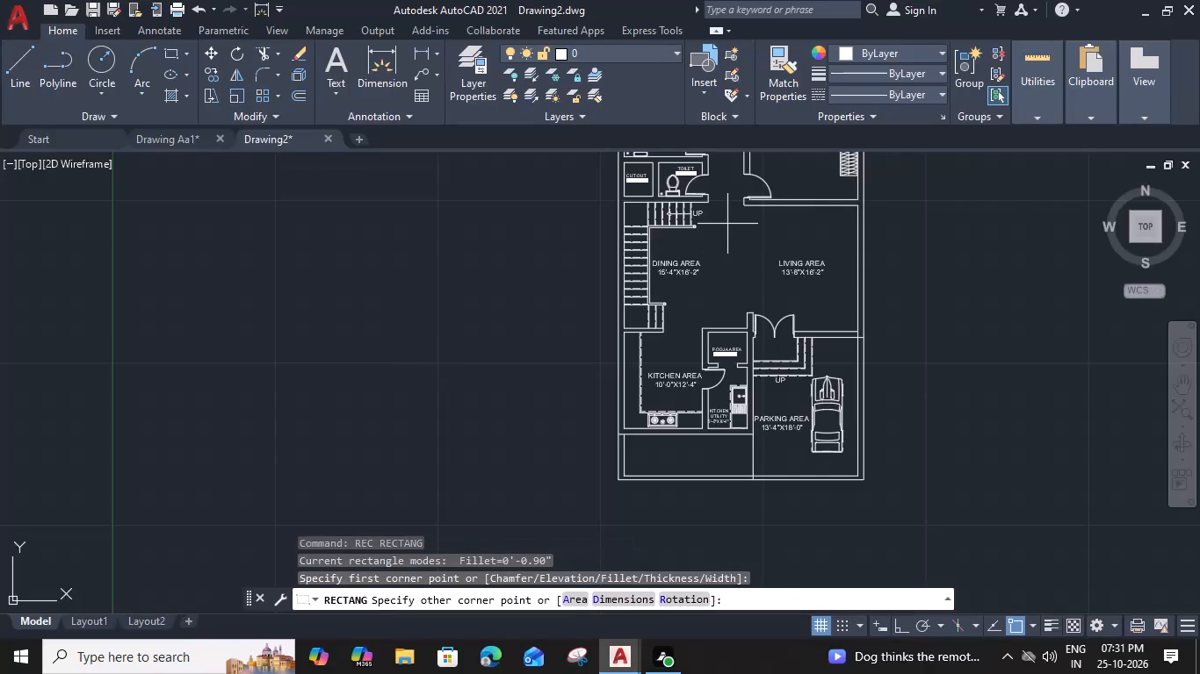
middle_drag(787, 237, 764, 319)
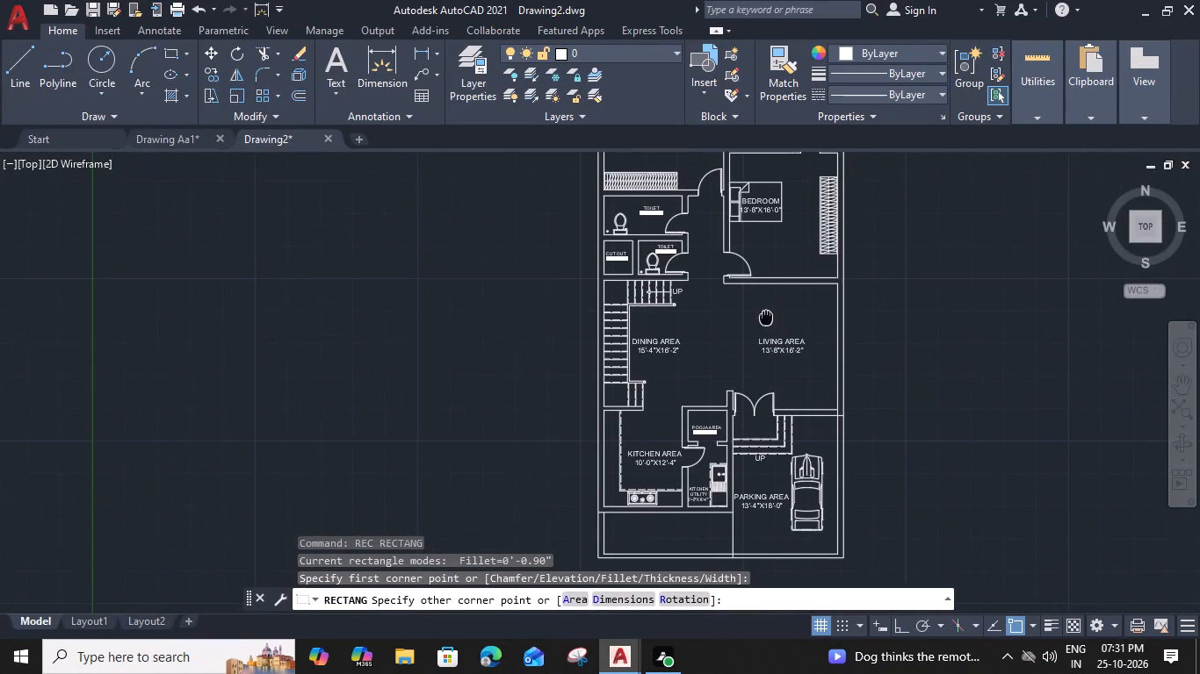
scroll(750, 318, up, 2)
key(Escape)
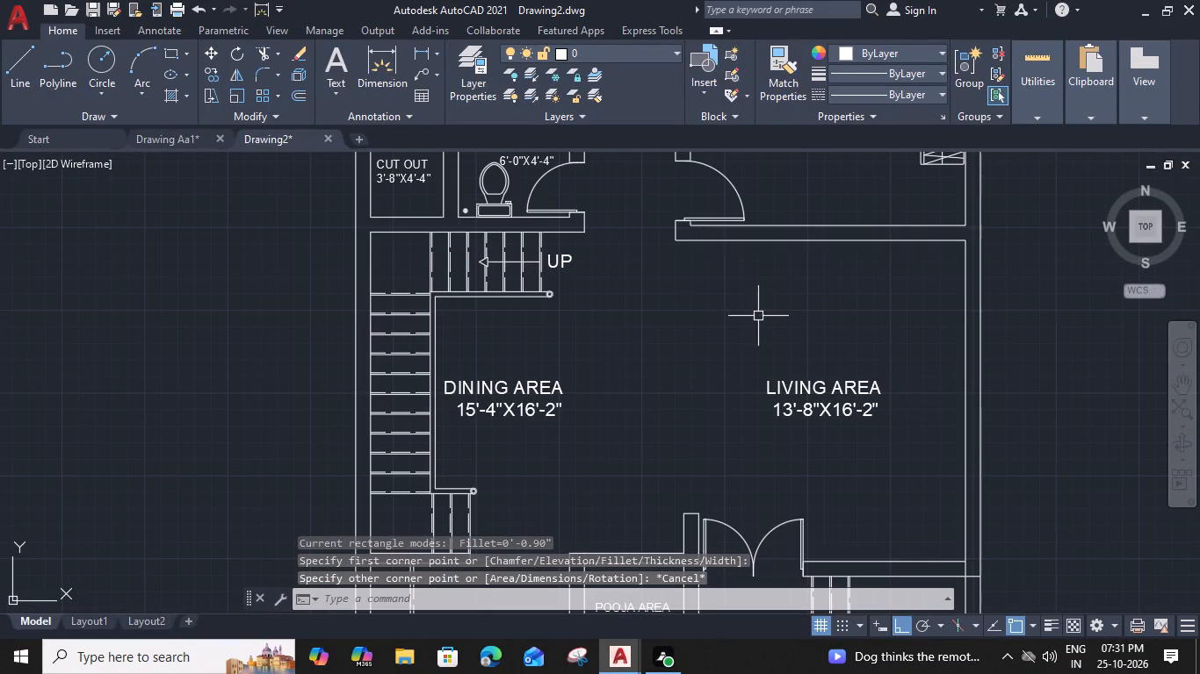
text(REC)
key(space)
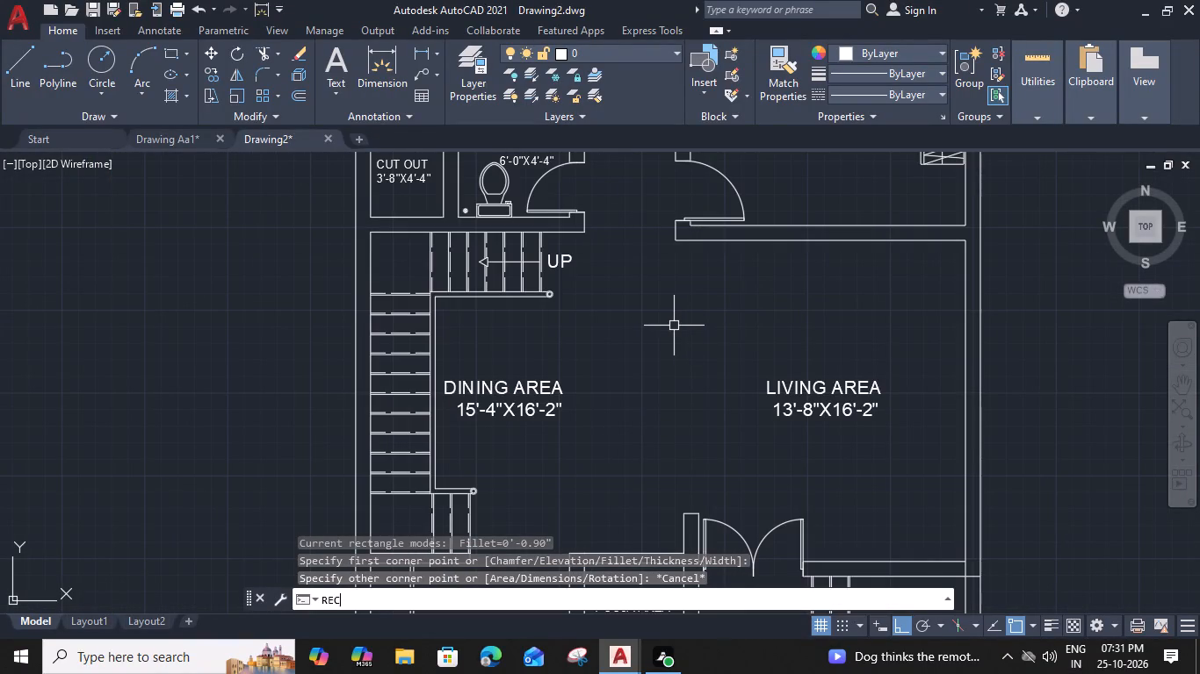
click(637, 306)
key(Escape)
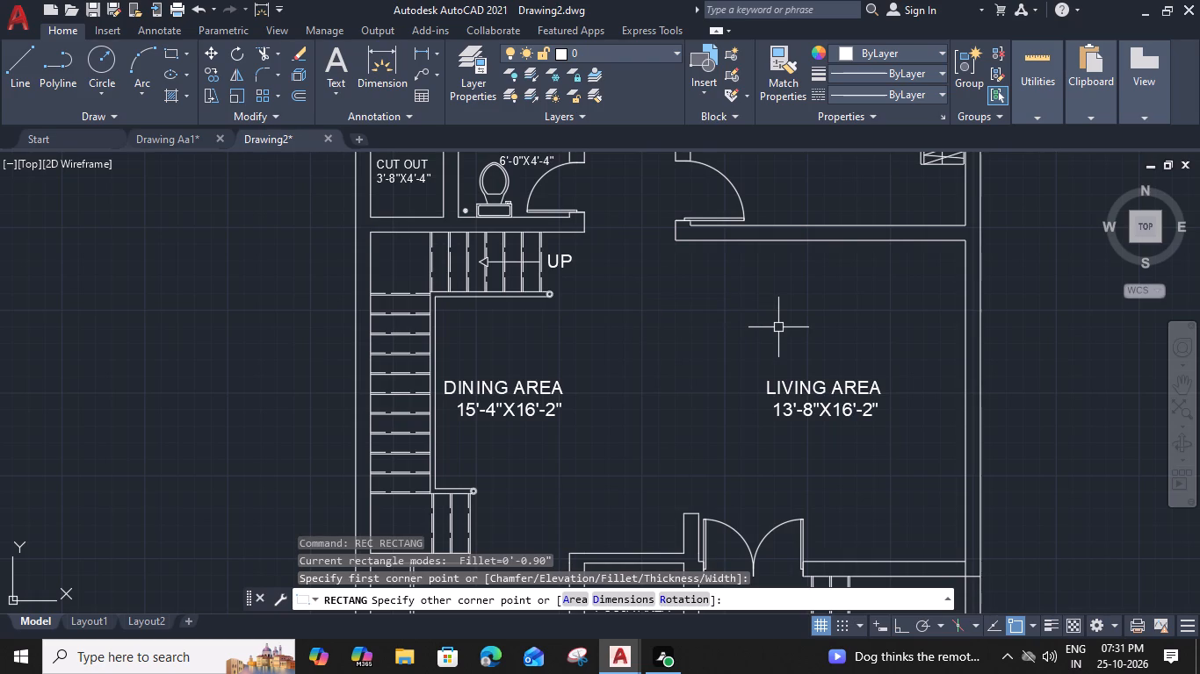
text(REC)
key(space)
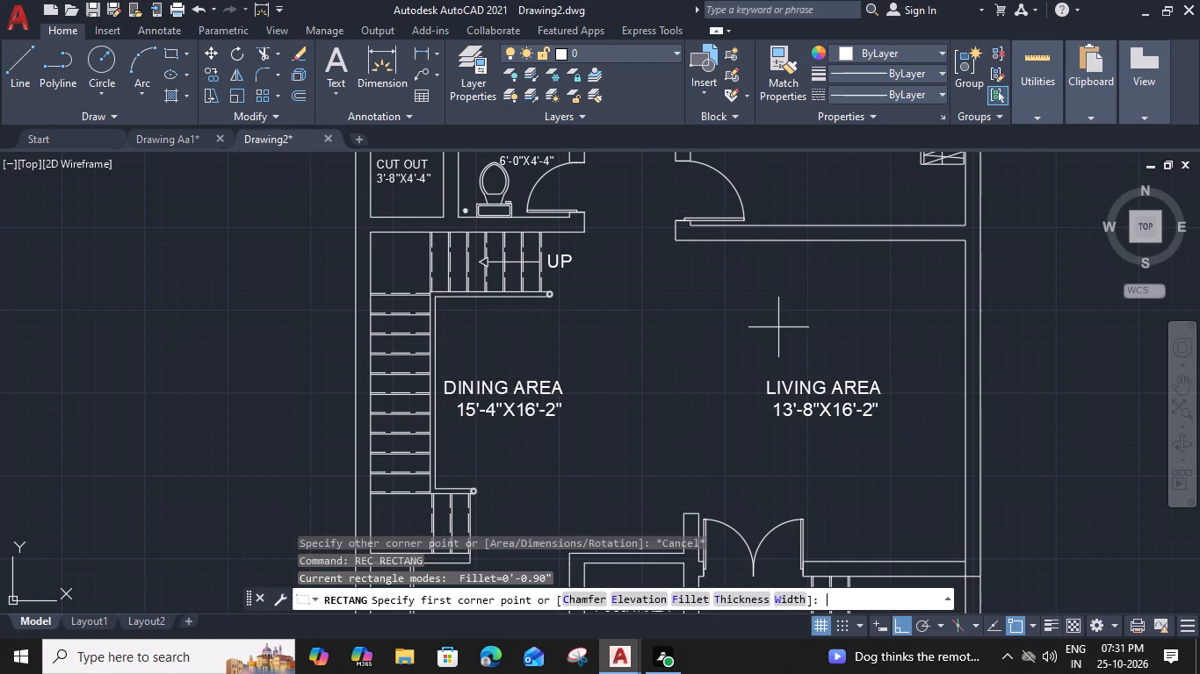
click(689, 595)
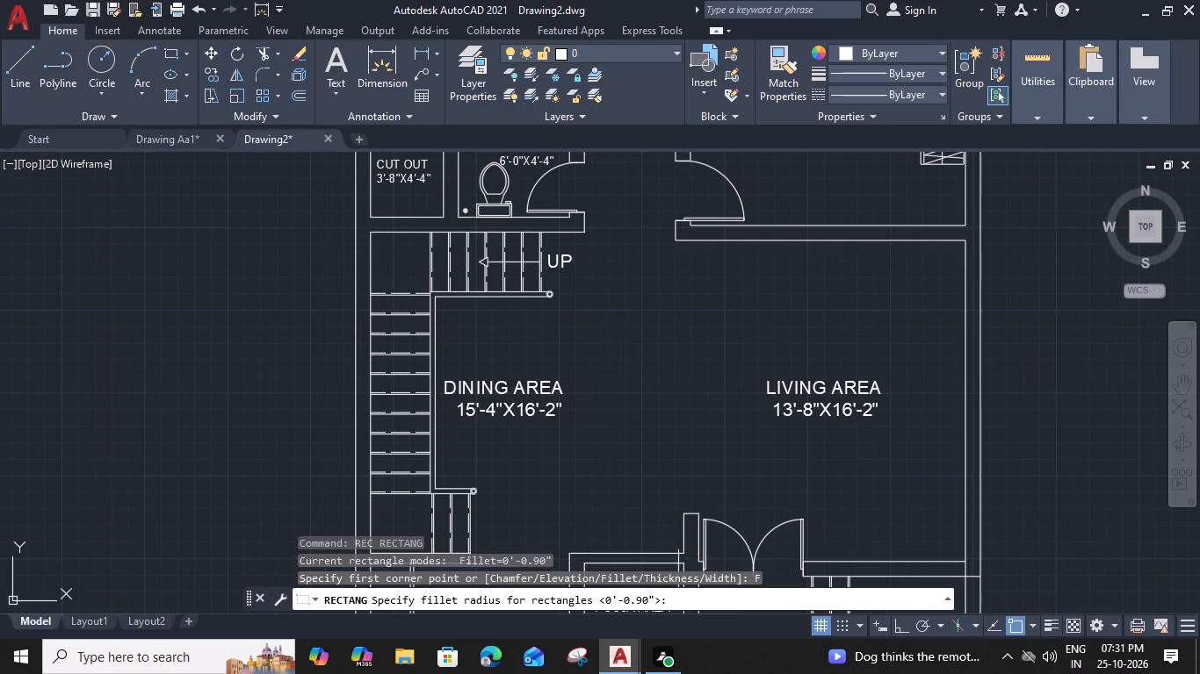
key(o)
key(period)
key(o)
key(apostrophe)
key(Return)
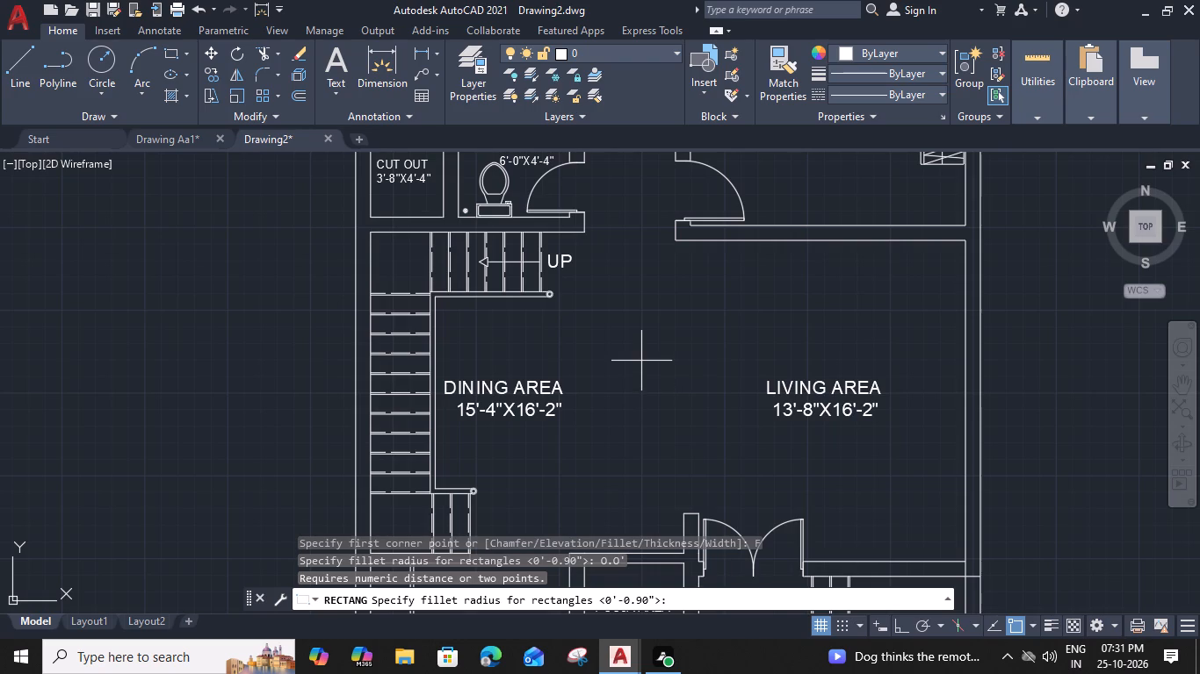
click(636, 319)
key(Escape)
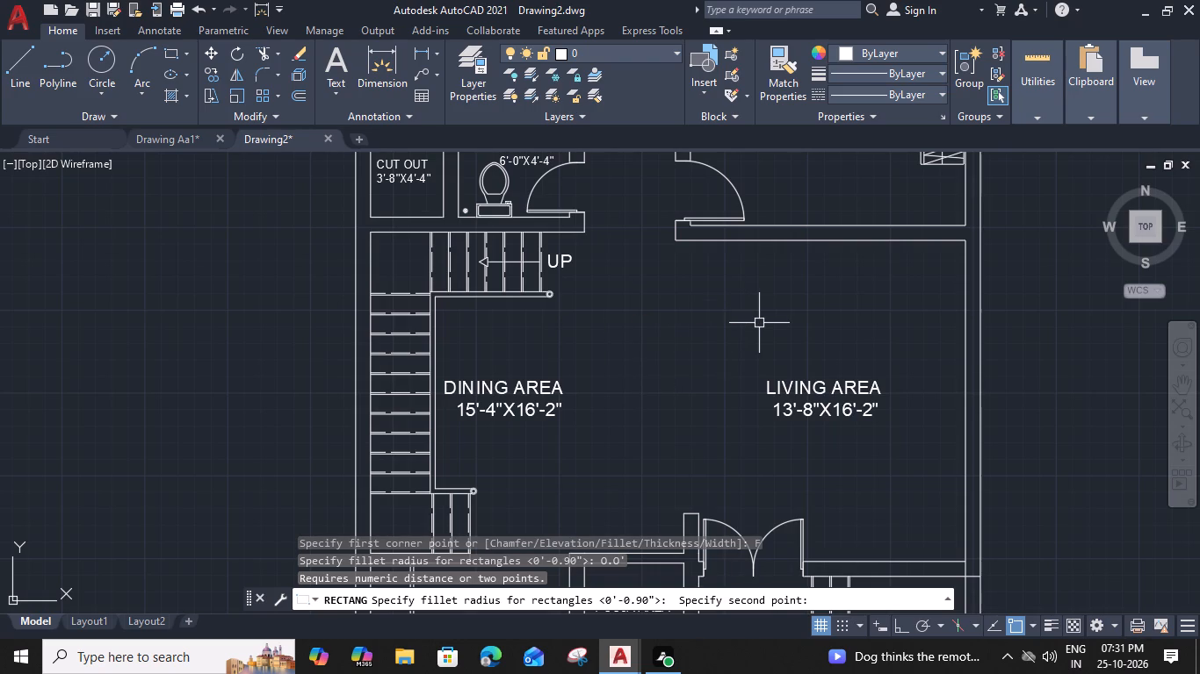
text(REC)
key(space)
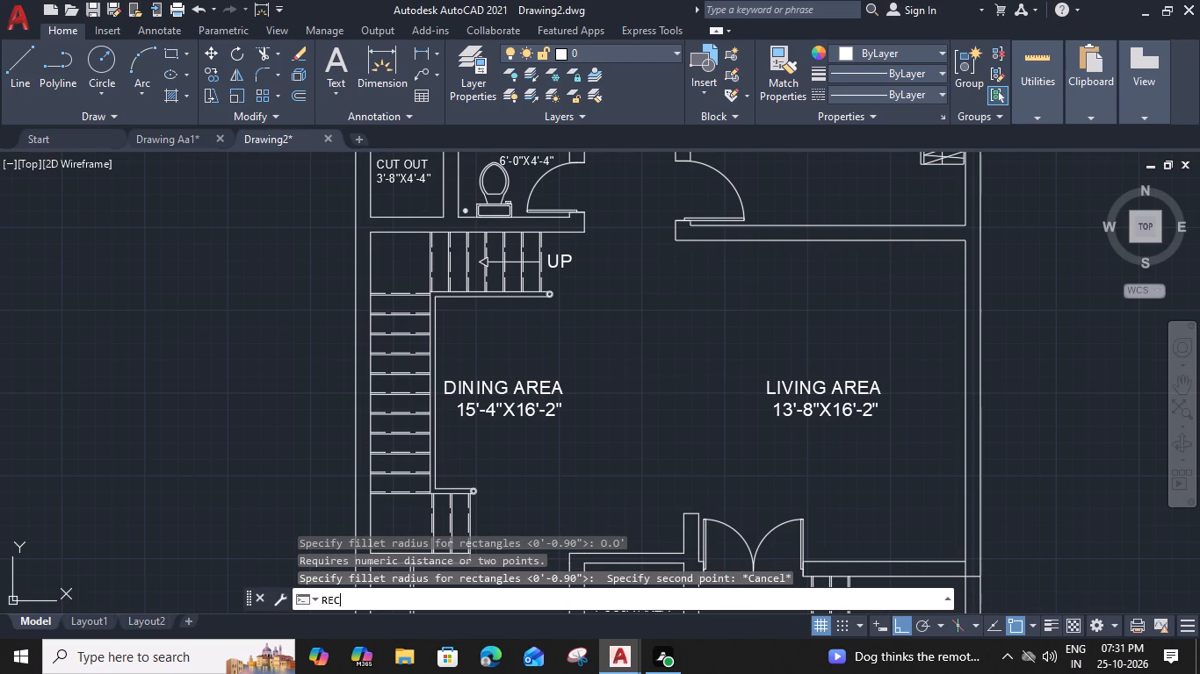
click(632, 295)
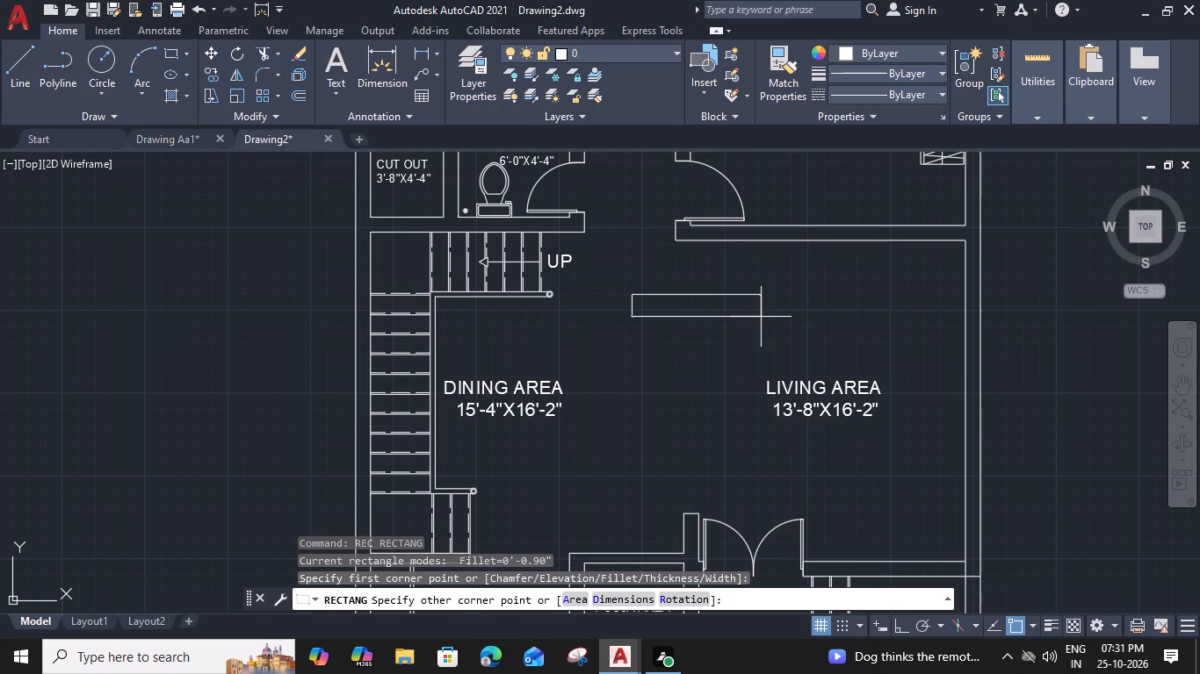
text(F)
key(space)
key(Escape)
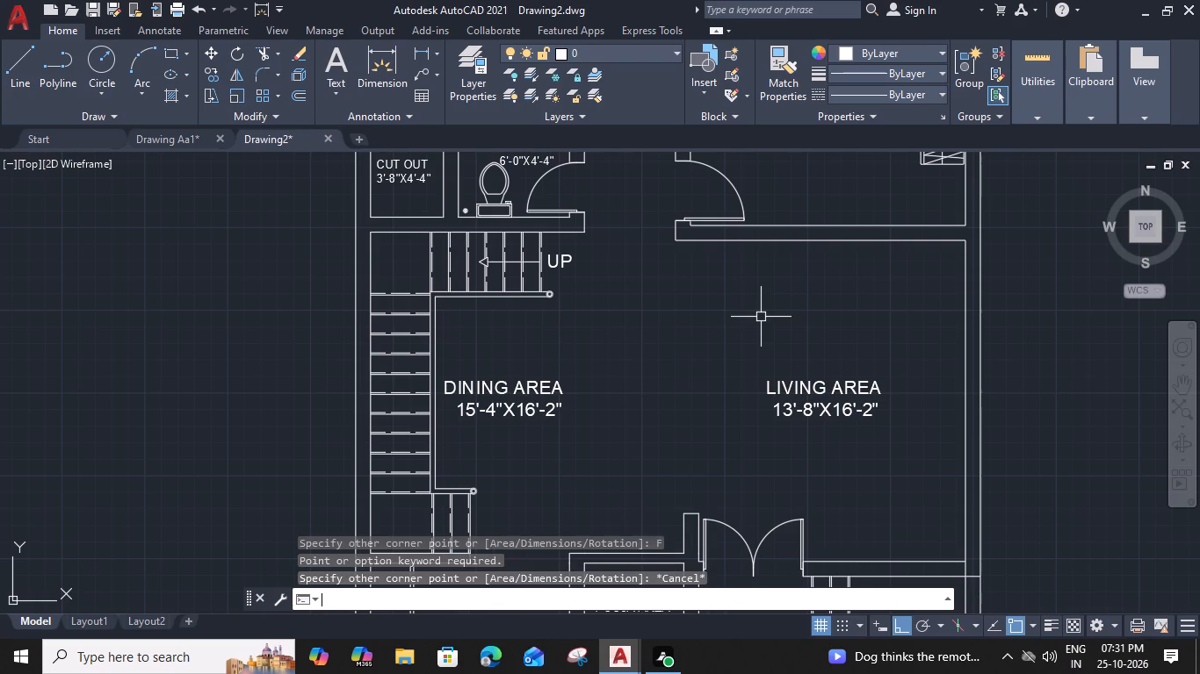
Draw a 5' by 9" rectangle with a 0.0" fillet radius in the open space between the dining and living areas.
text(REC)
key(space)
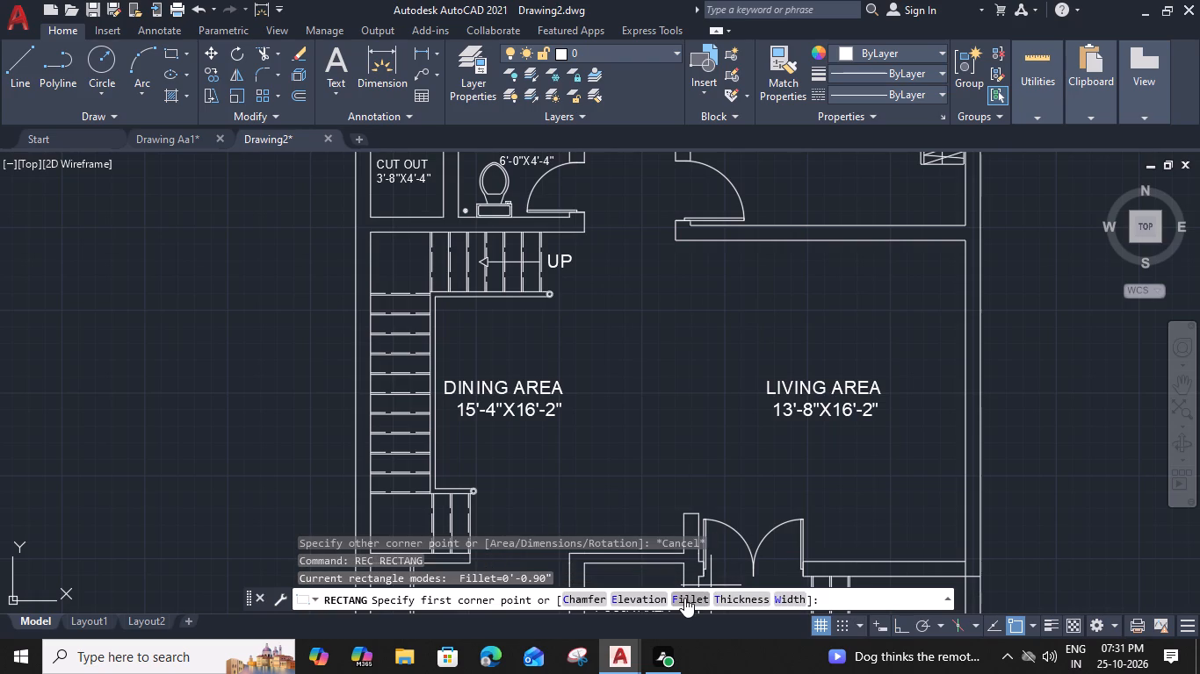
click(687, 599)
key(o)
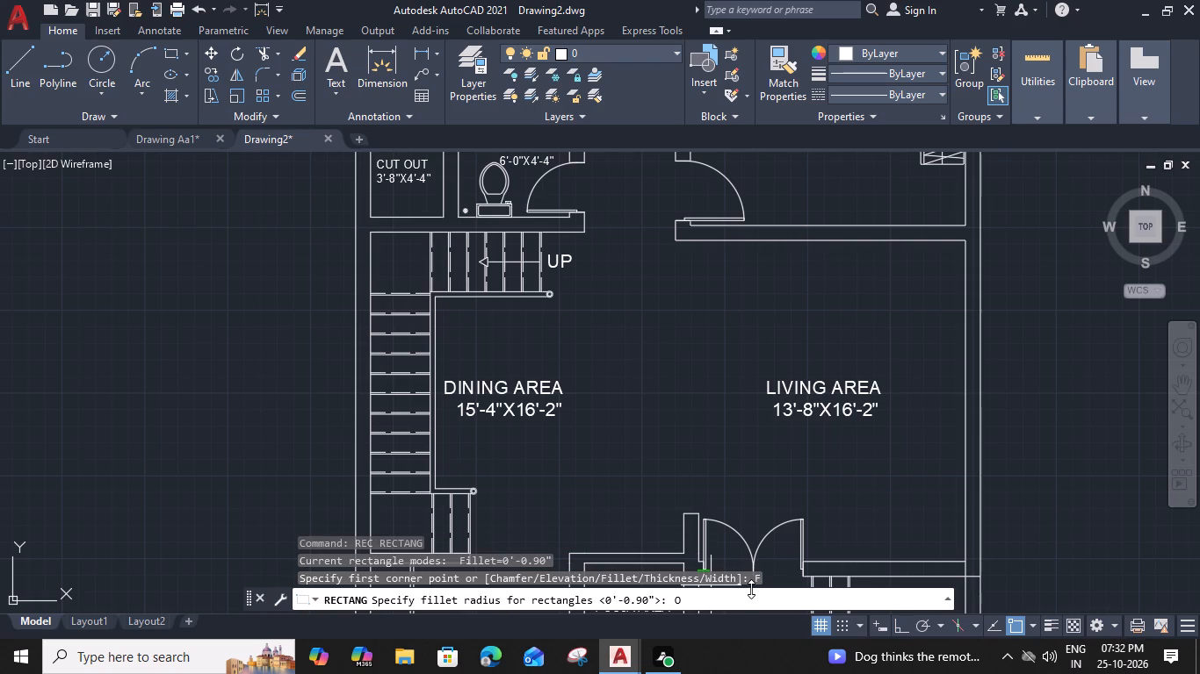
key(BackSpace)
key(0)
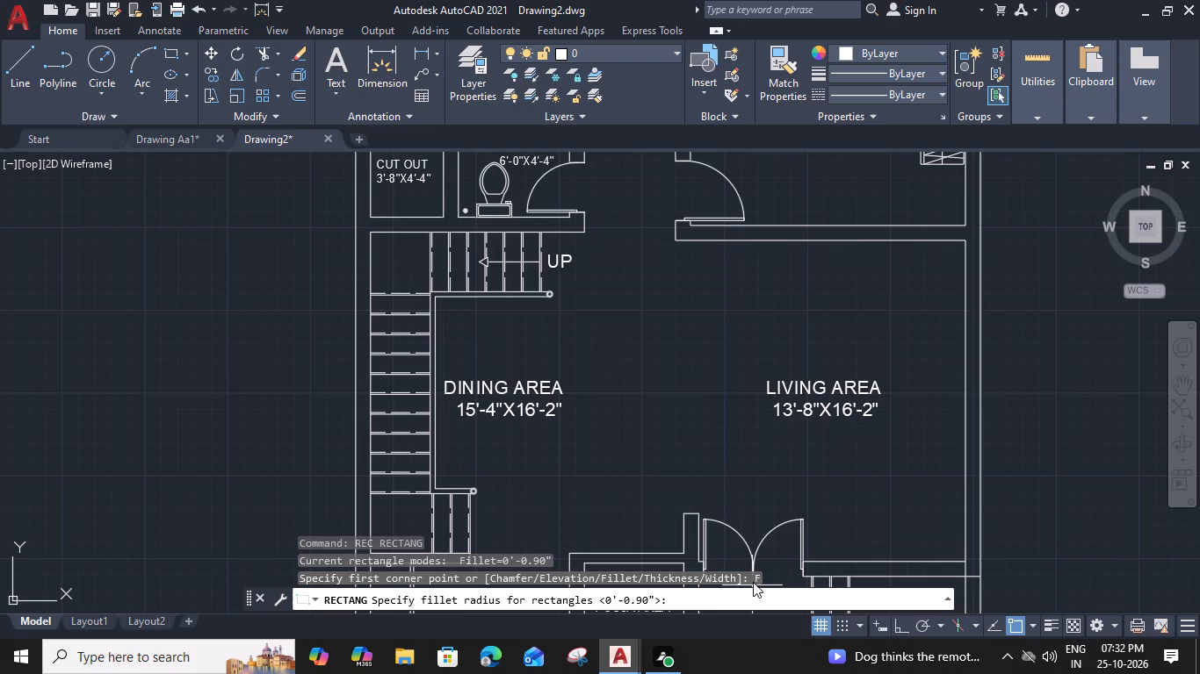
key(period)
key(0)
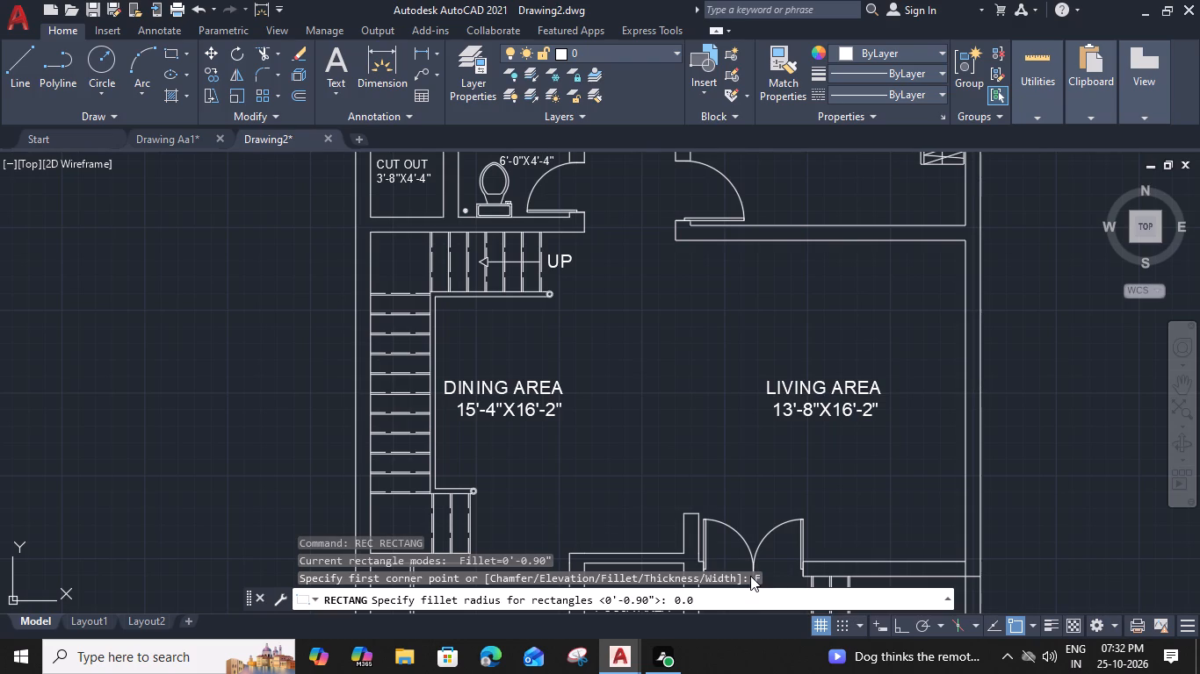
key(shift+quotedbl)
key(Return)
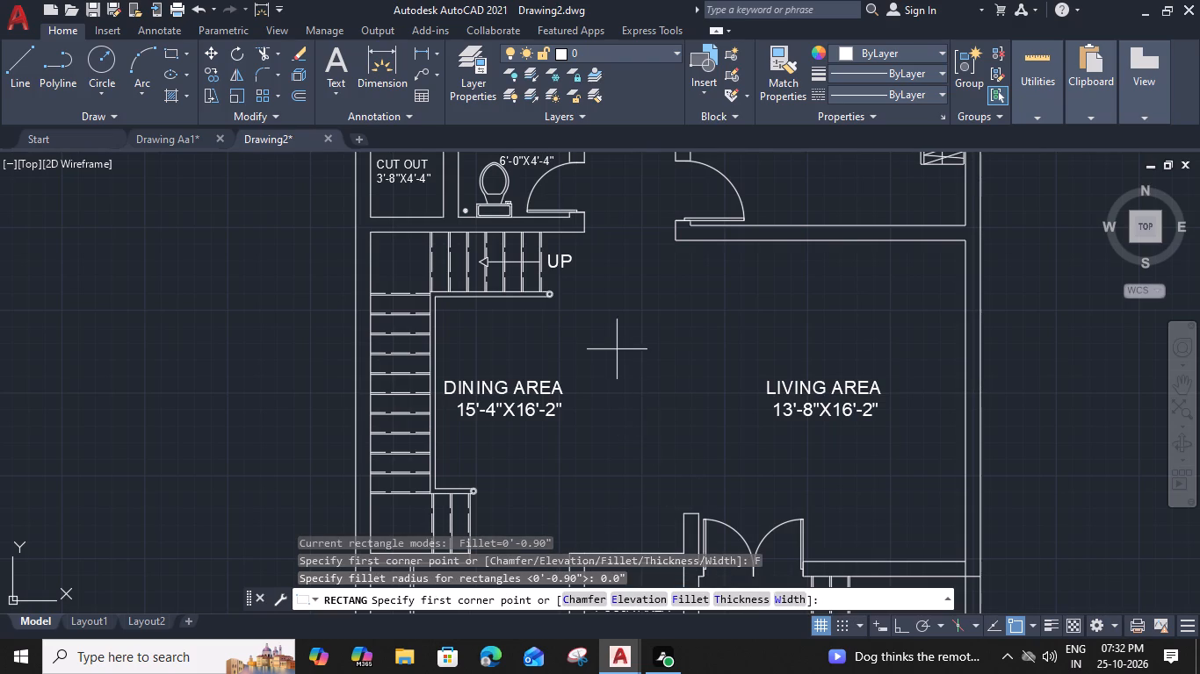
click(615, 322)
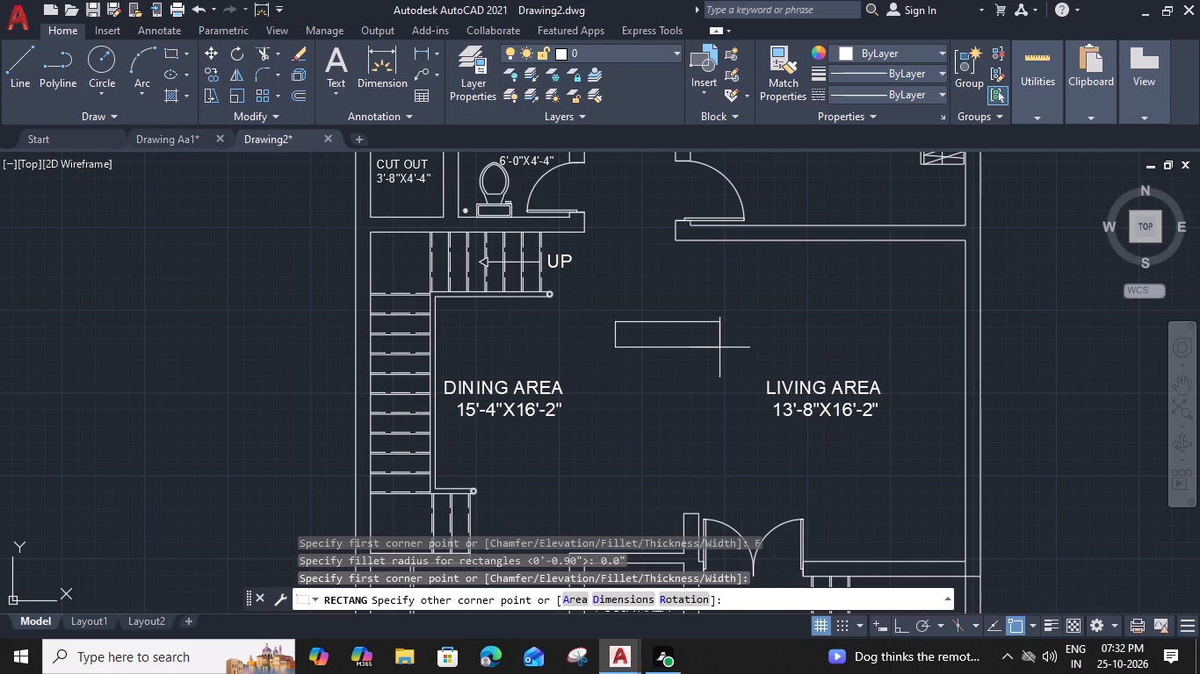
text(D)
key(space)
key(5)
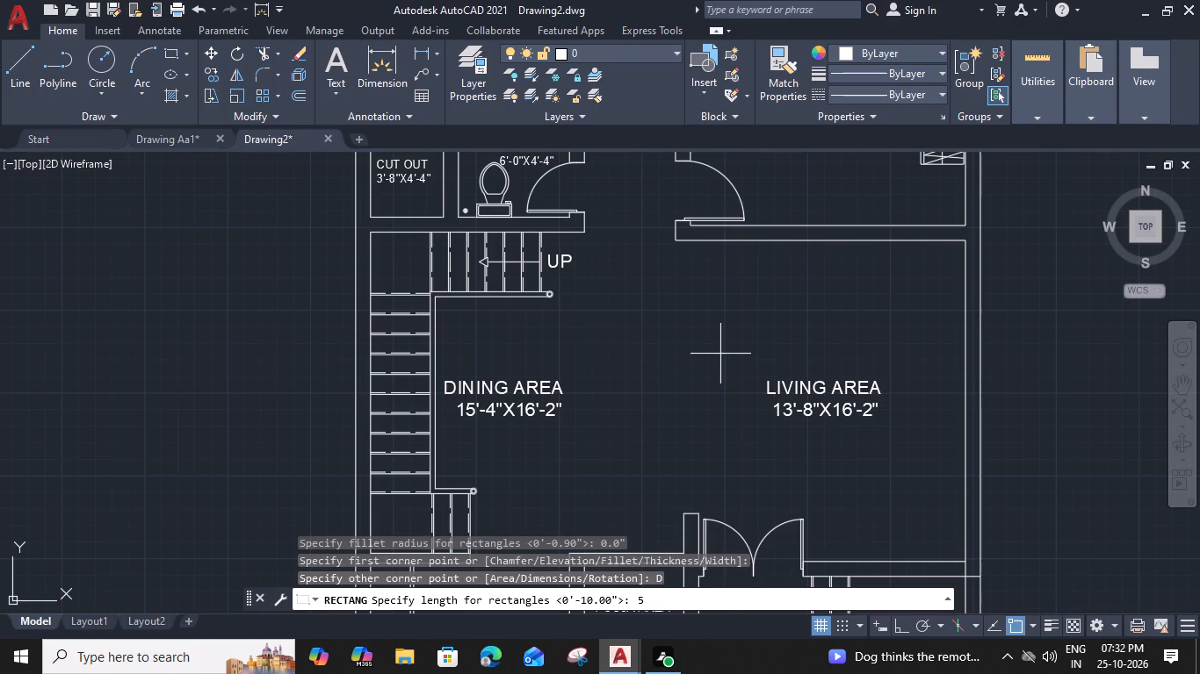
key(apostrophe)
key(Return)
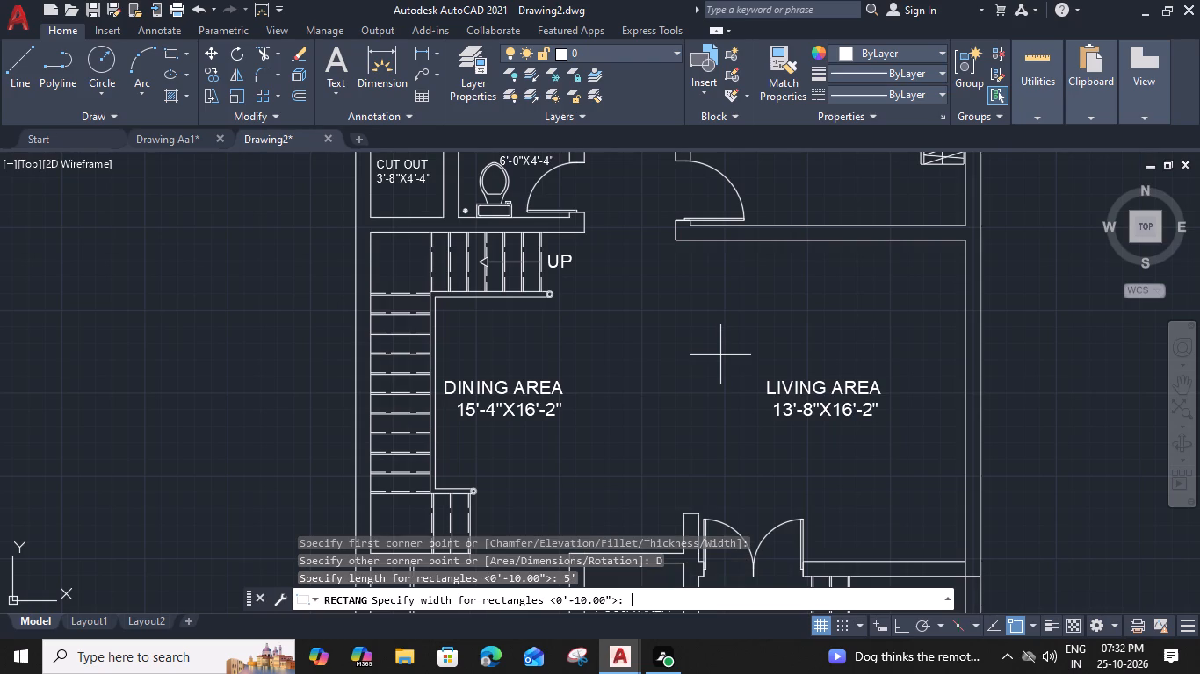
text(9")
key(Return)
click(727, 362)
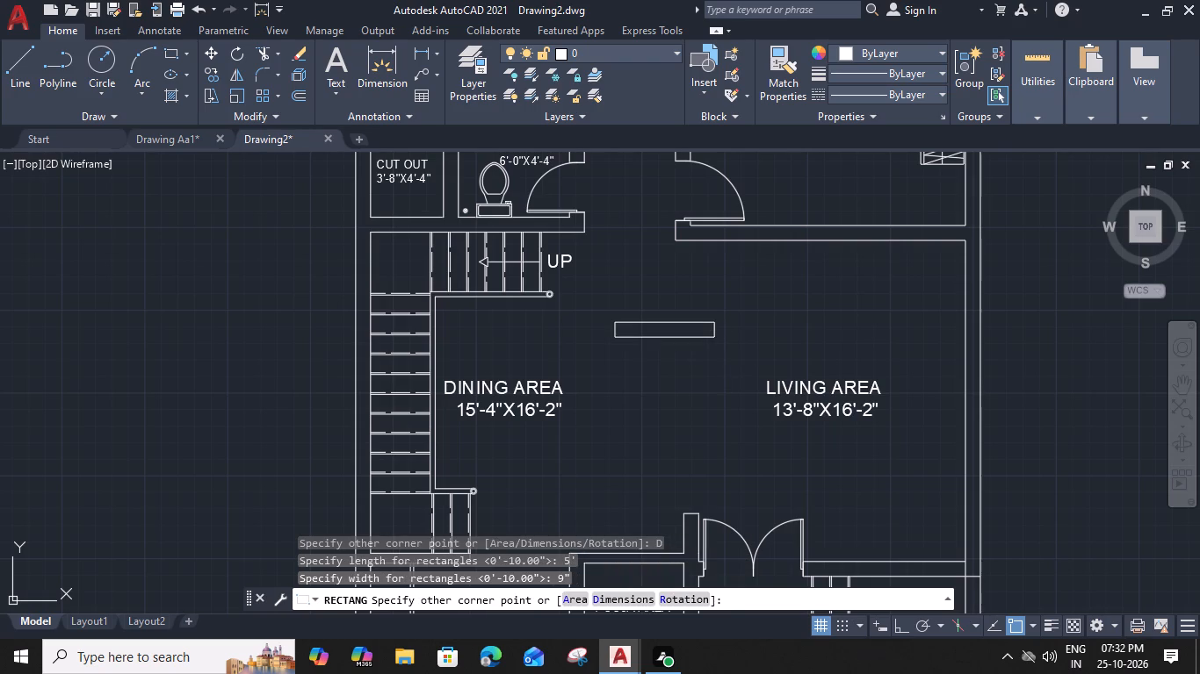
Draw a horizontal centre line across the 5' by 9" rectangle, joining the midpoints of its short sides.
scroll(644, 334, up, 1)
key(l)
key(space)
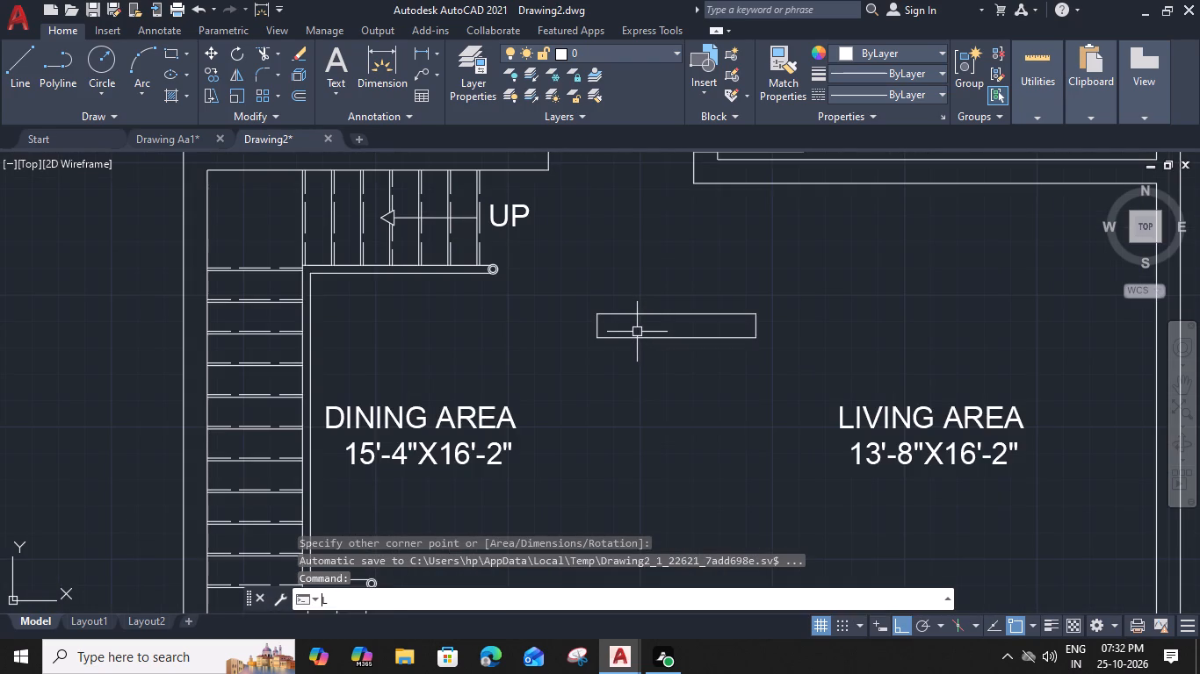
click(596, 326)
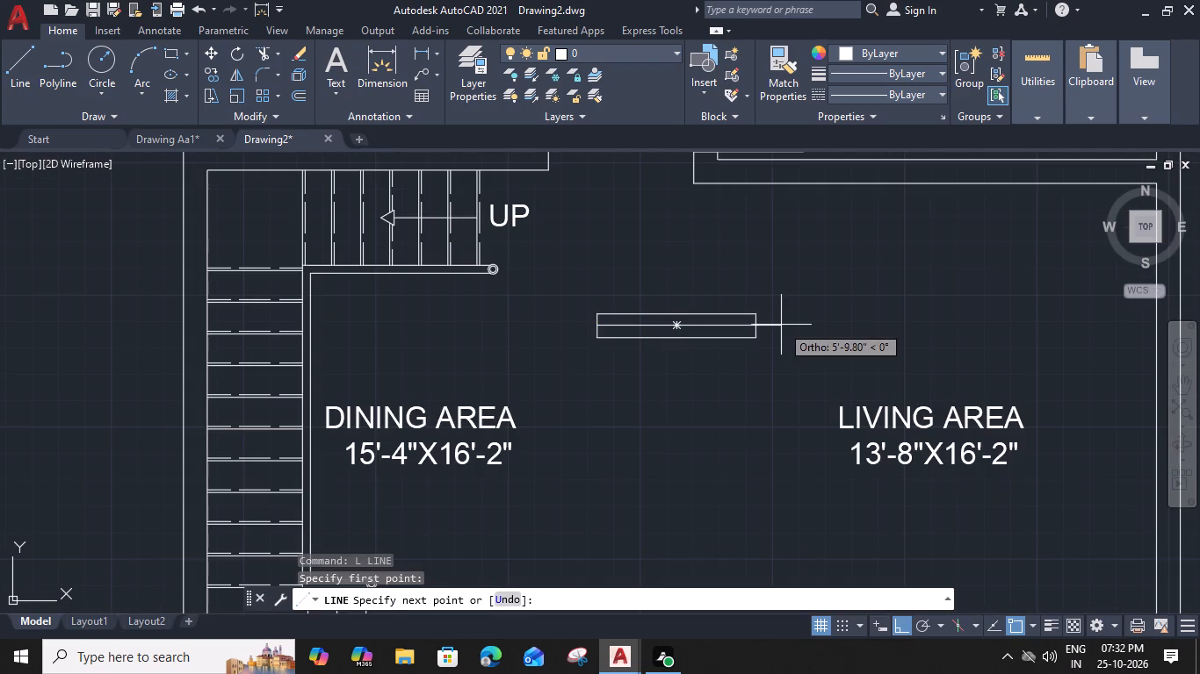
click(755, 322)
key(space)
Offset the rectangle's centre line 2" to both sides, above and below.
click(702, 326)
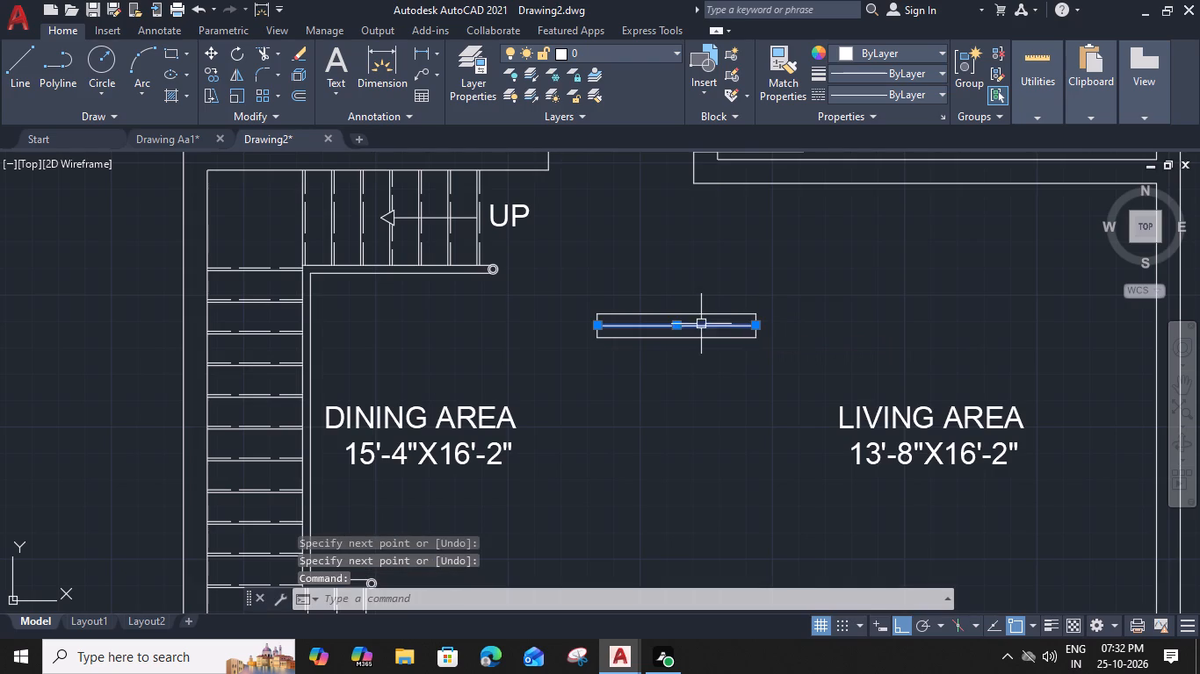
text(O 2)
key(shift+quotedbl)
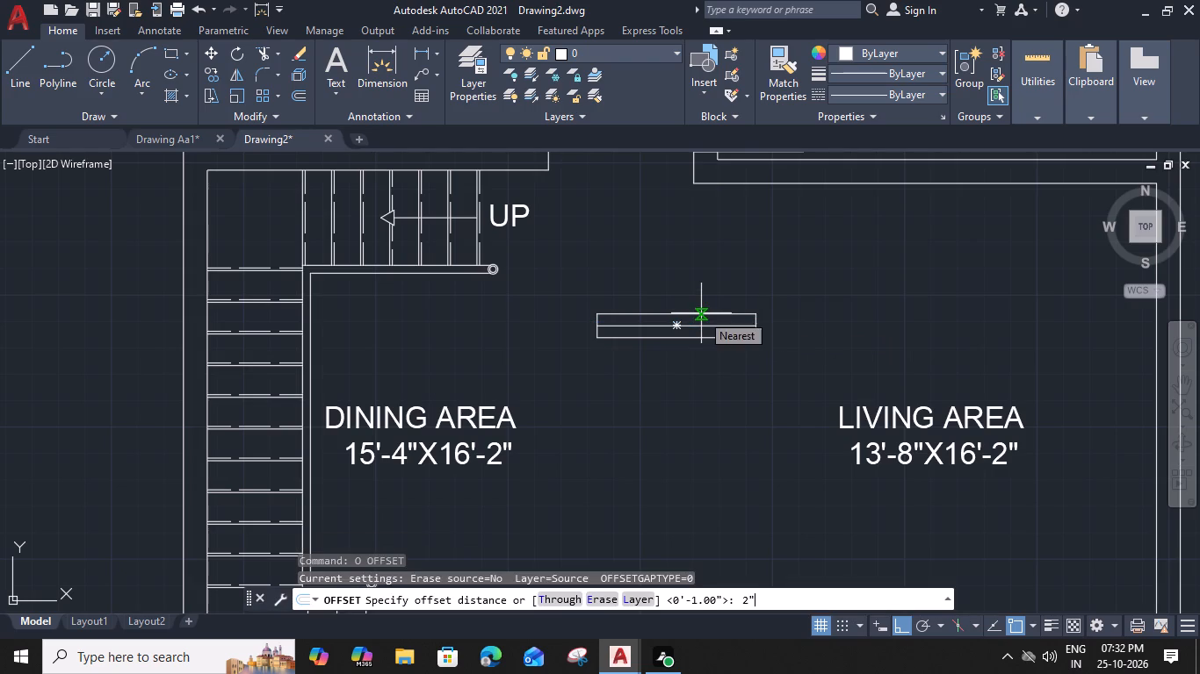
key(Return)
click(707, 298)
scroll(682, 325, up, 2)
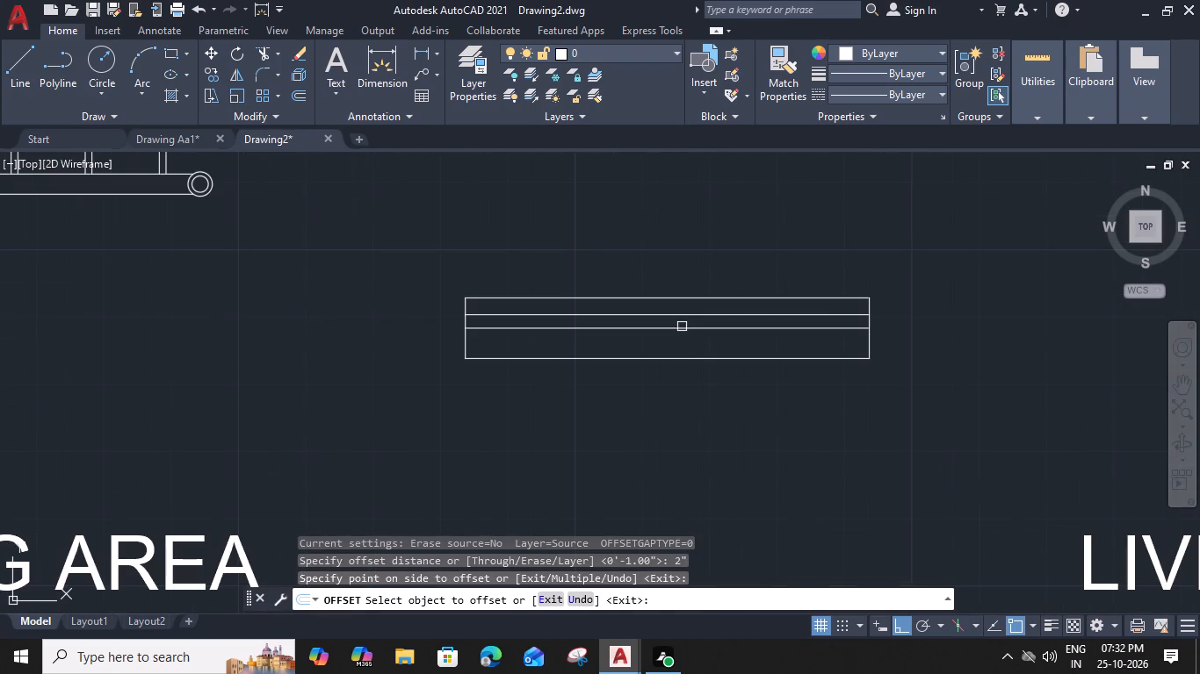
click(683, 330)
click(685, 348)
key(Escape)
Change the colour of the three lines inside the rectangle to red 153,27,30.
click(716, 306)
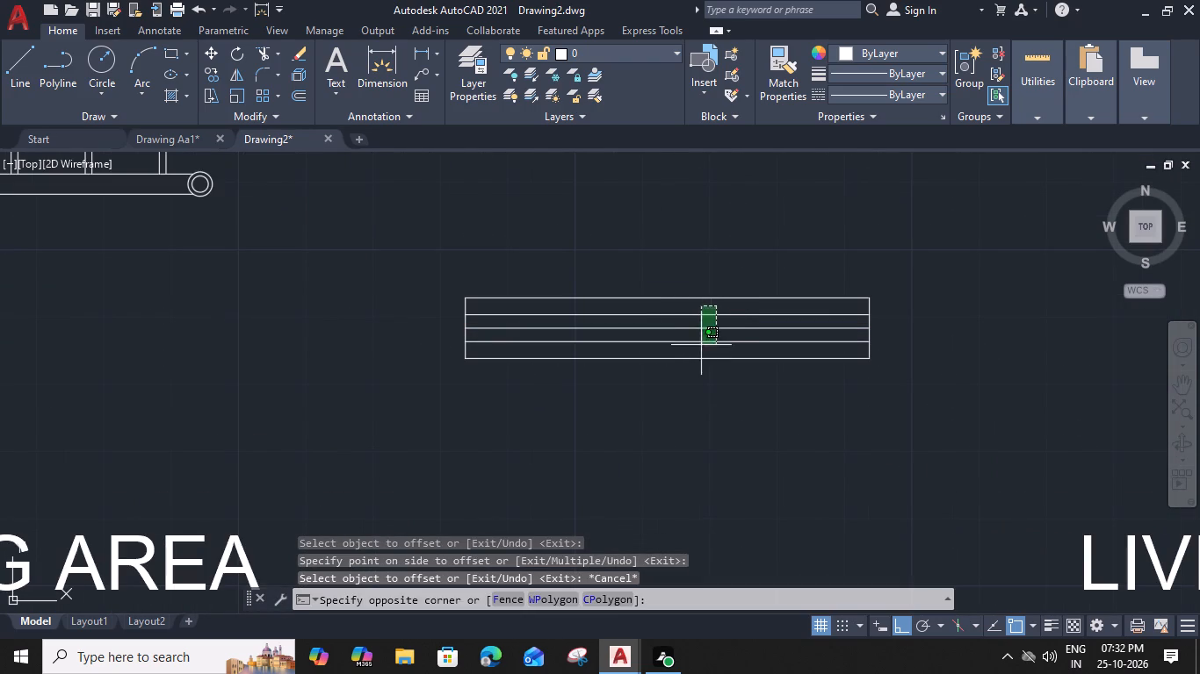
click(698, 350)
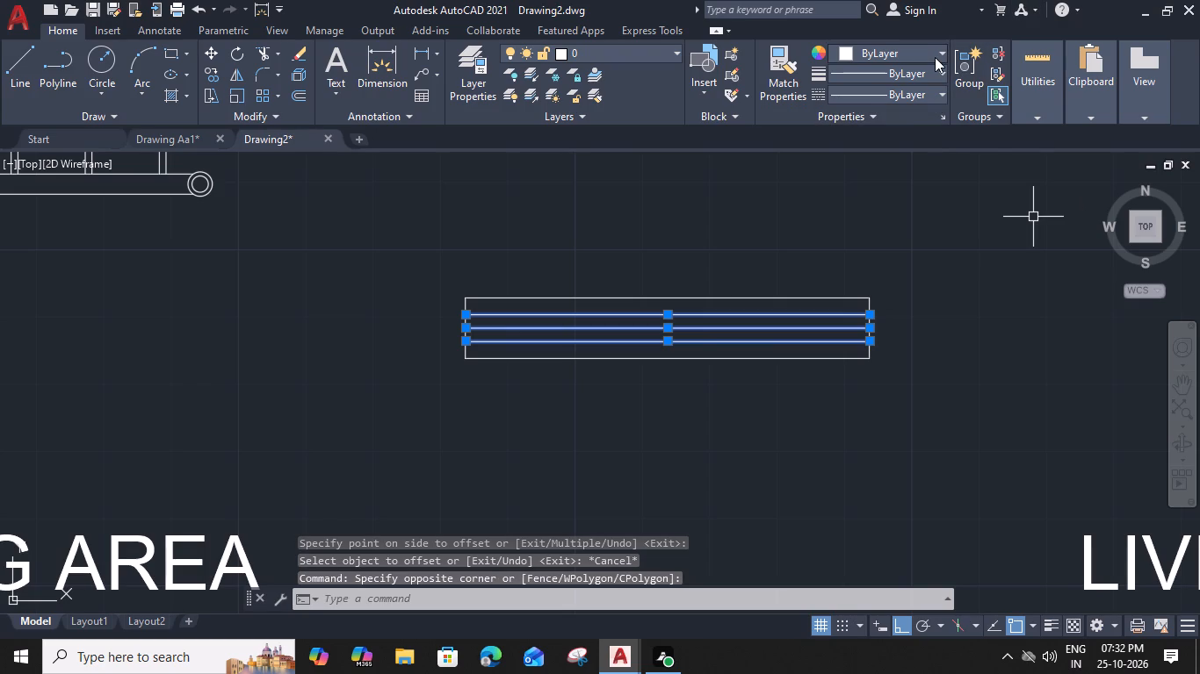
click(935, 54)
click(896, 126)
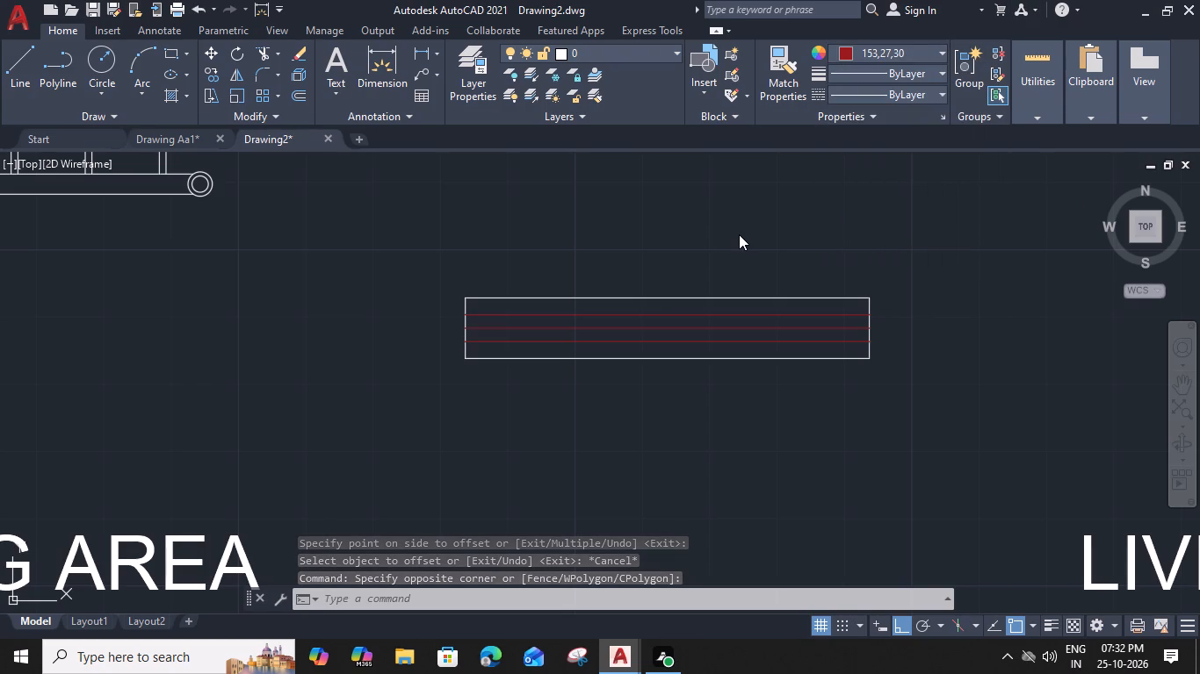
Group the rectangle and its three red lines into one object.
click(902, 275)
click(806, 421)
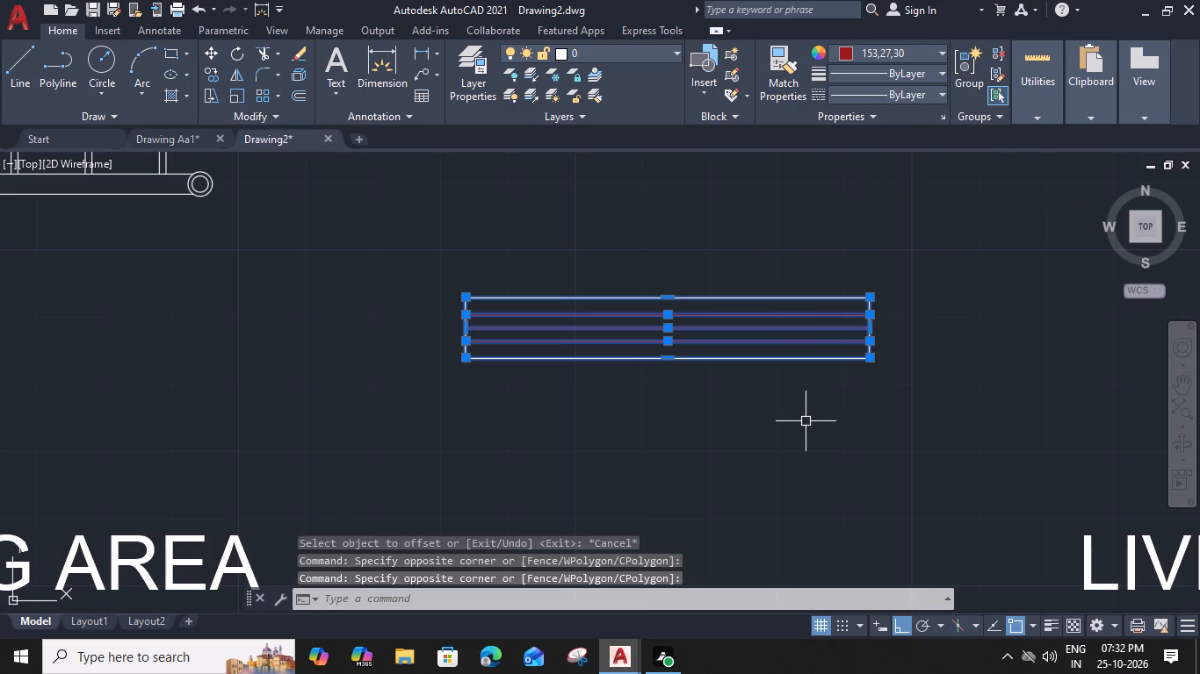
text(G)
key(space)
Move the grouped 5' window symbol into the living area's front wall, between the double door and the outer side wall.
scroll(792, 376, down, 2)
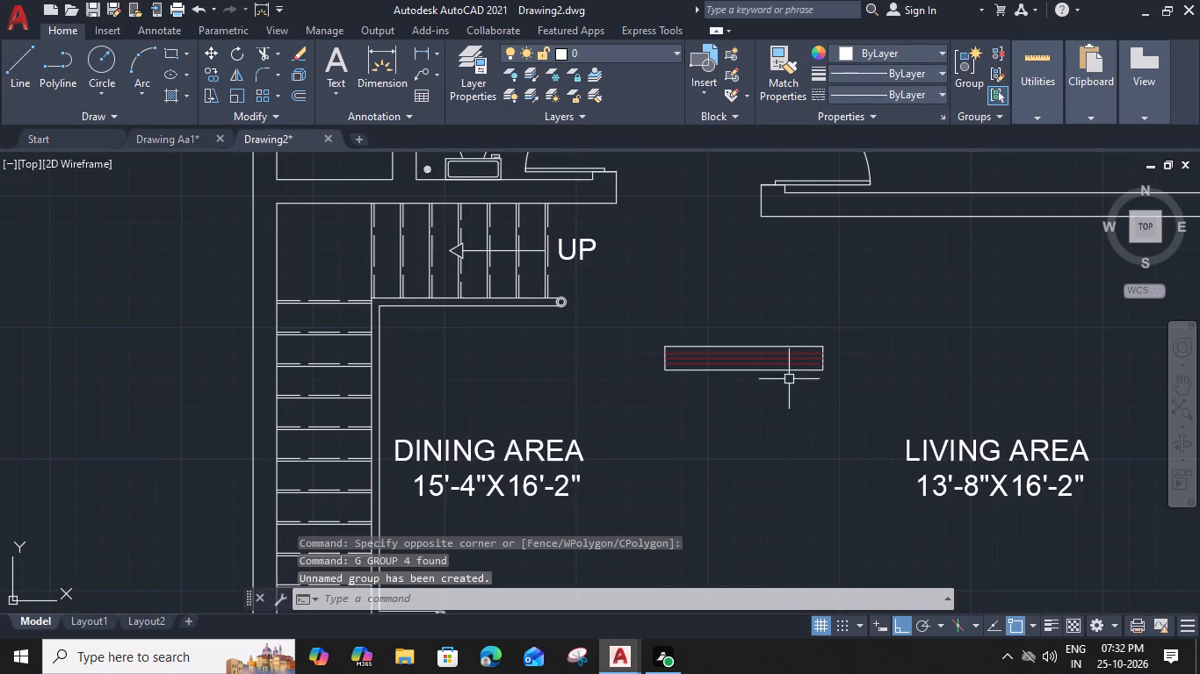
middle_drag(784, 384, 827, 380)
click(772, 368)
key(m)
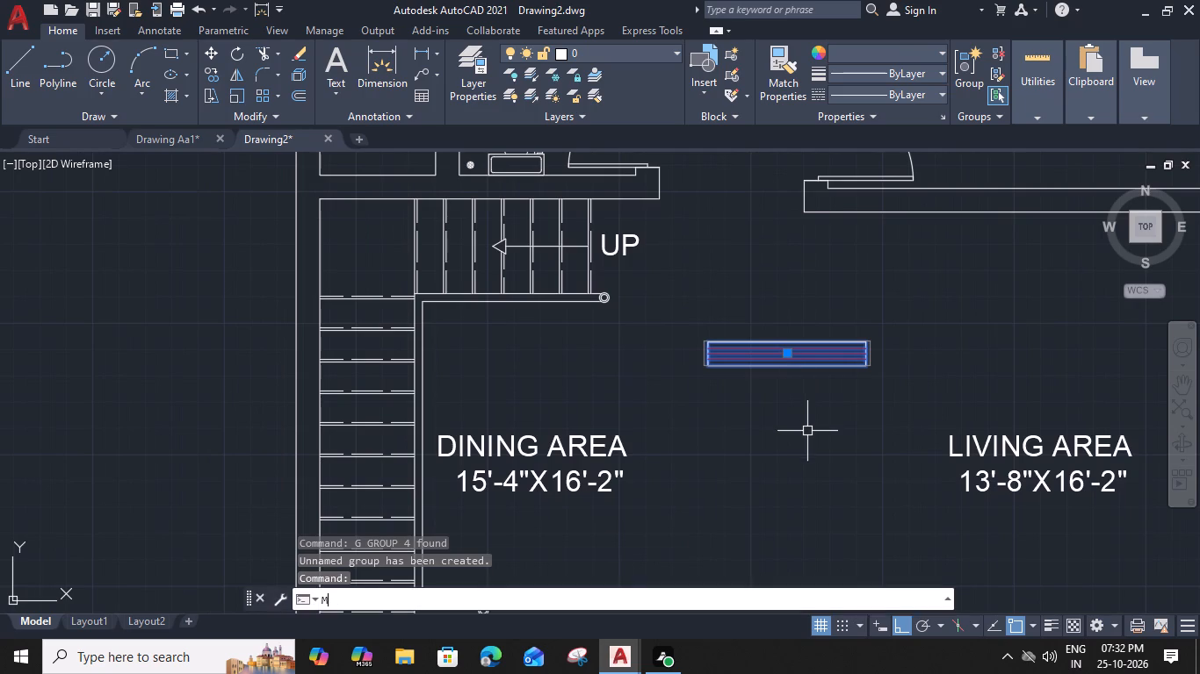
key(space)
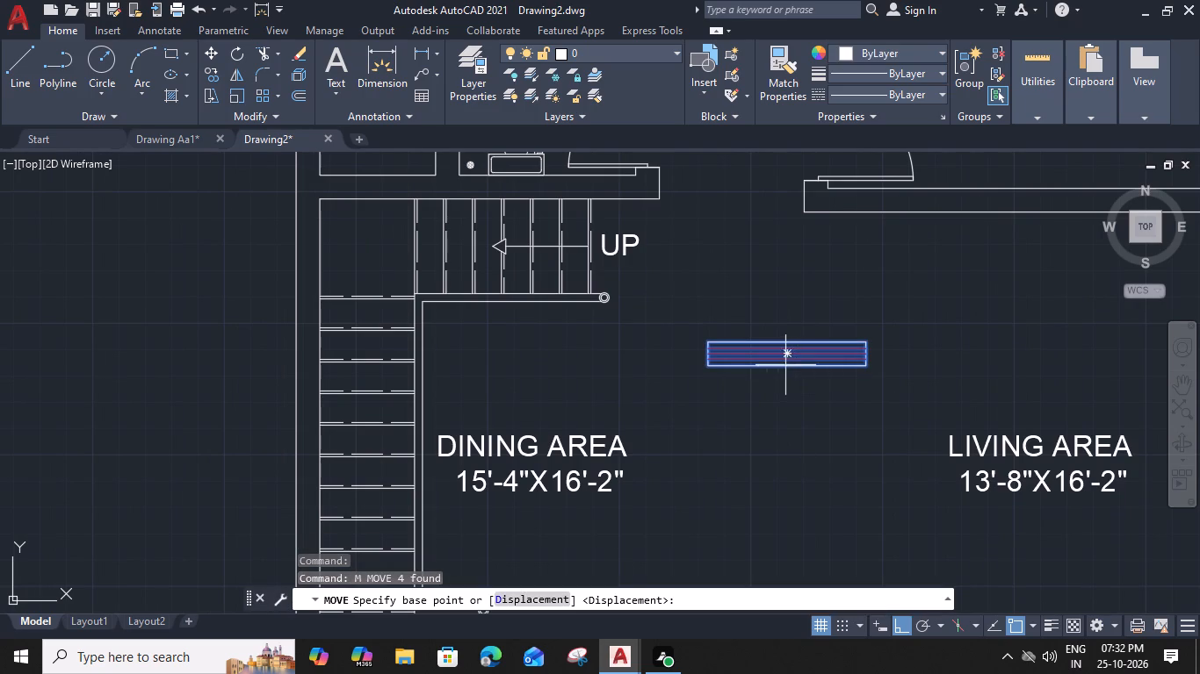
click(785, 341)
scroll(785, 341, down, 3)
scroll(925, 482, up, 2)
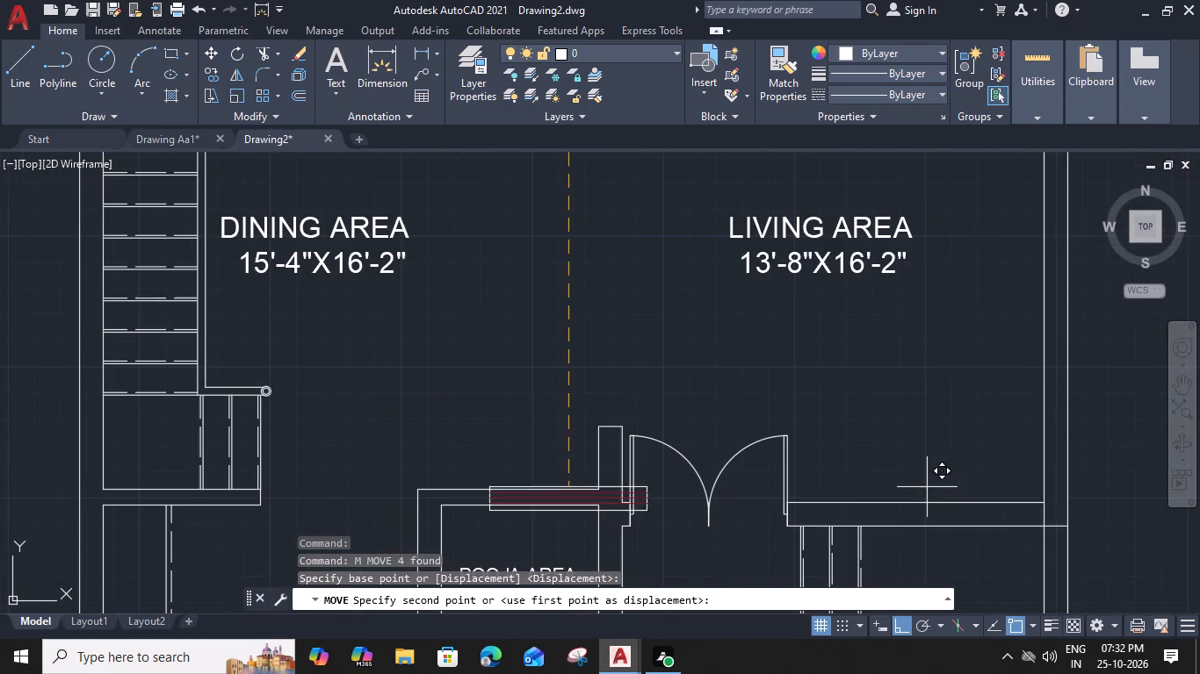
click(915, 505)
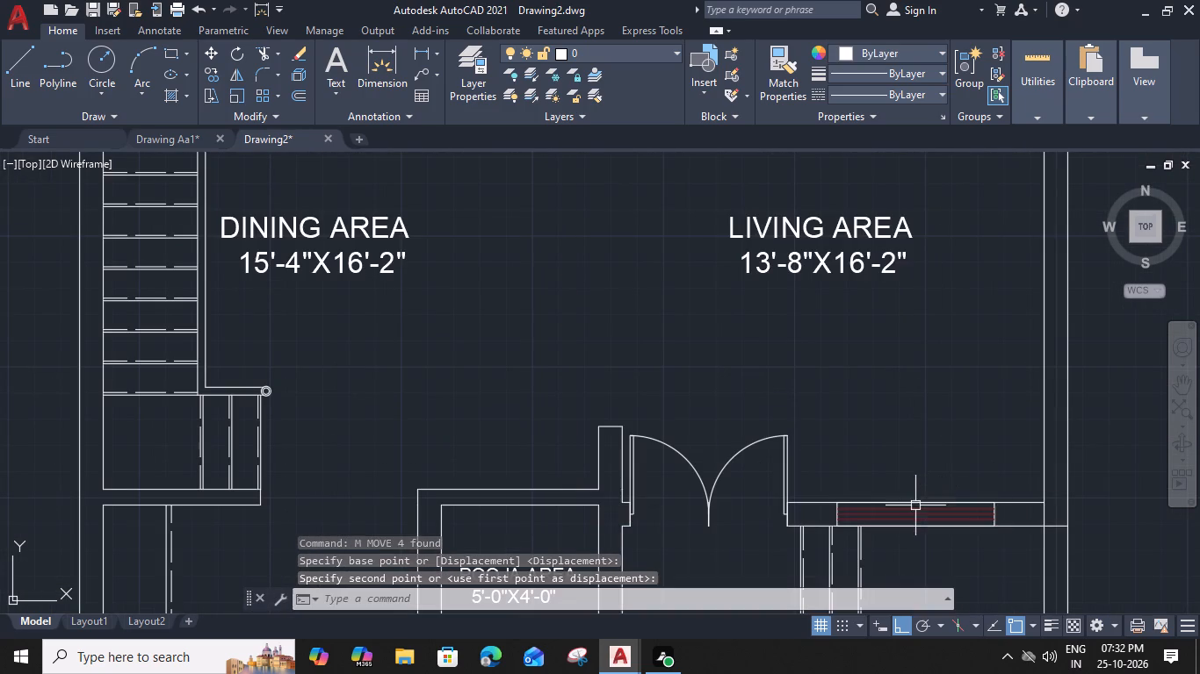
Copy the living area's window symbol into the wall between the courtyard and the 13'-8"X16'-0" bedroom.
click(935, 516)
text(CO)
key(space)
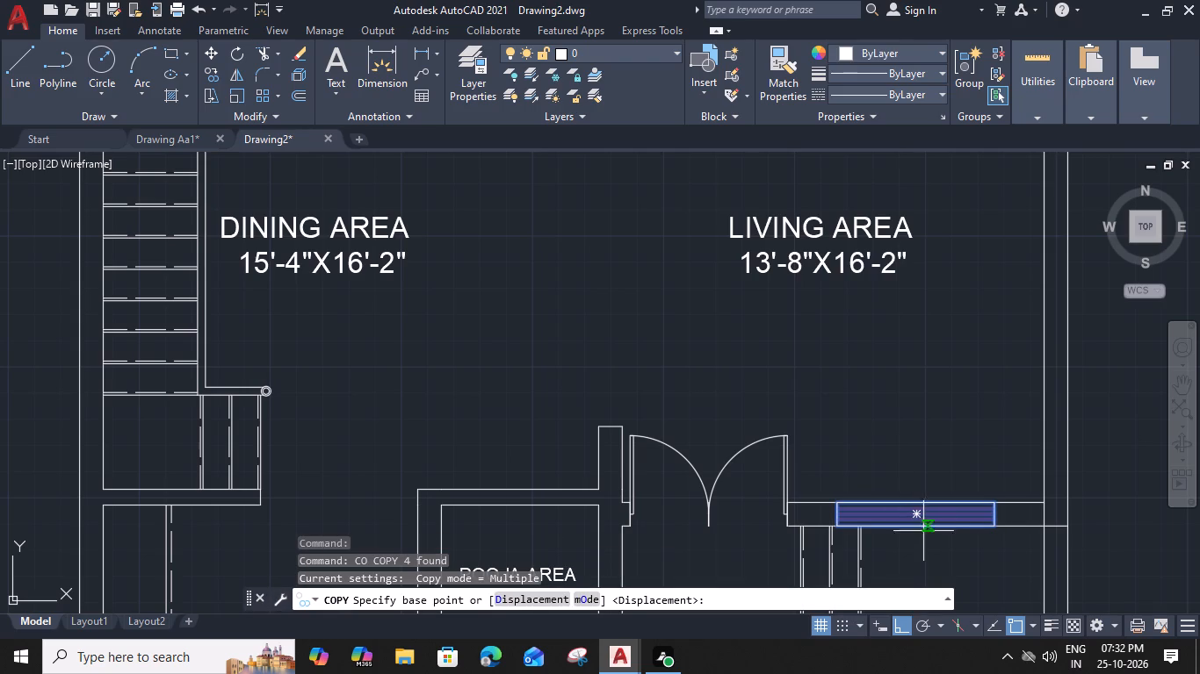
click(922, 498)
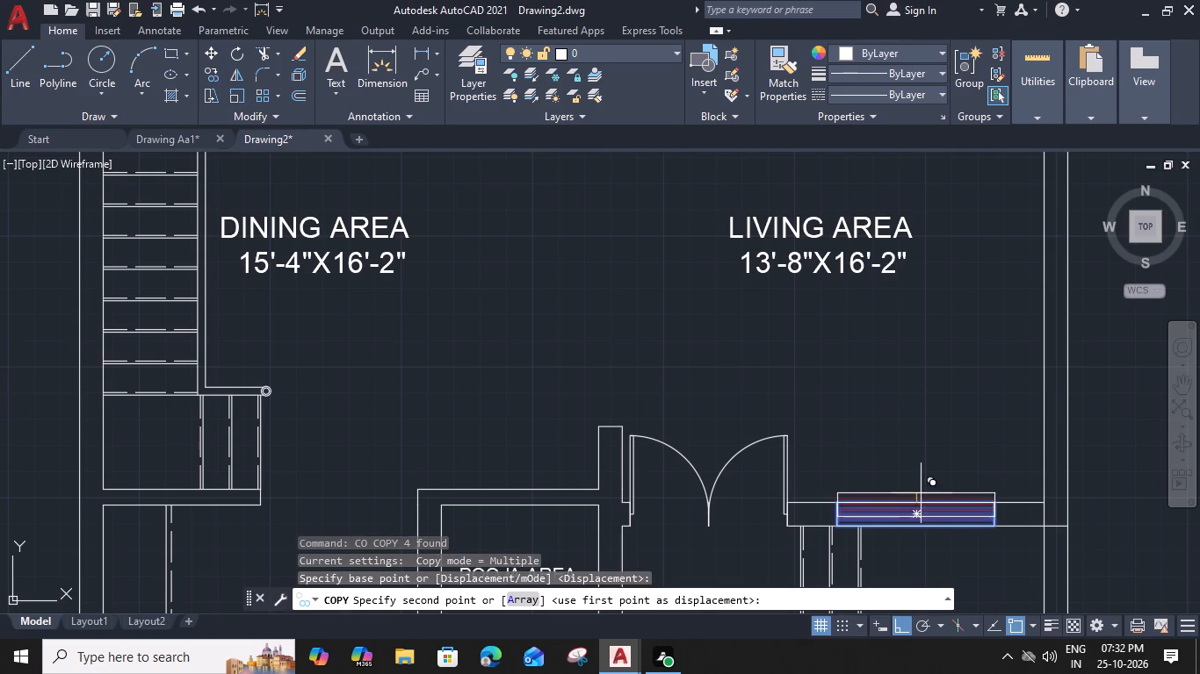
scroll(879, 416, down, 2)
middle_drag(870, 396, 912, 637)
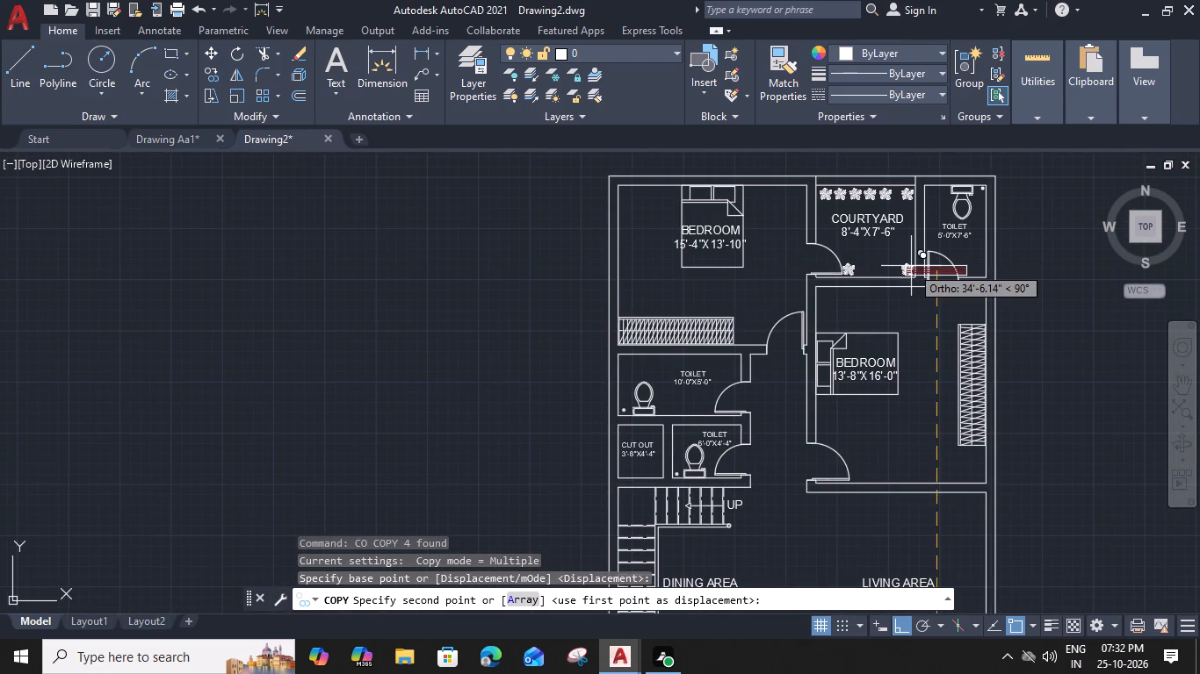
scroll(897, 269, up, 1)
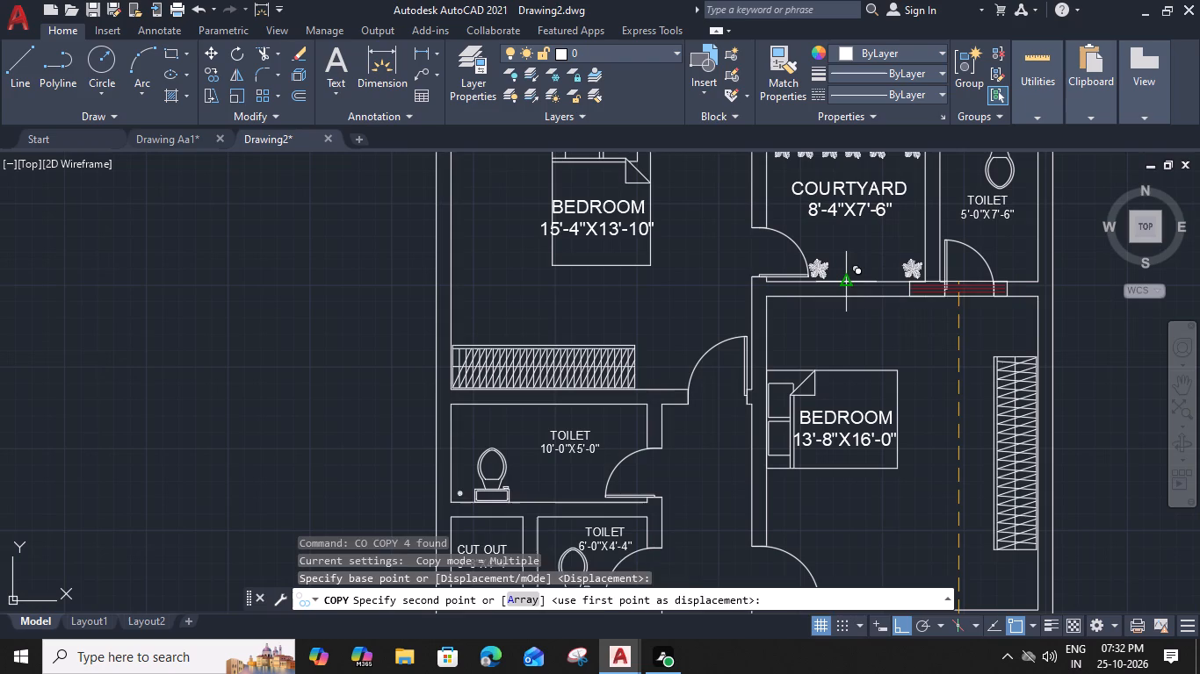
click(848, 286)
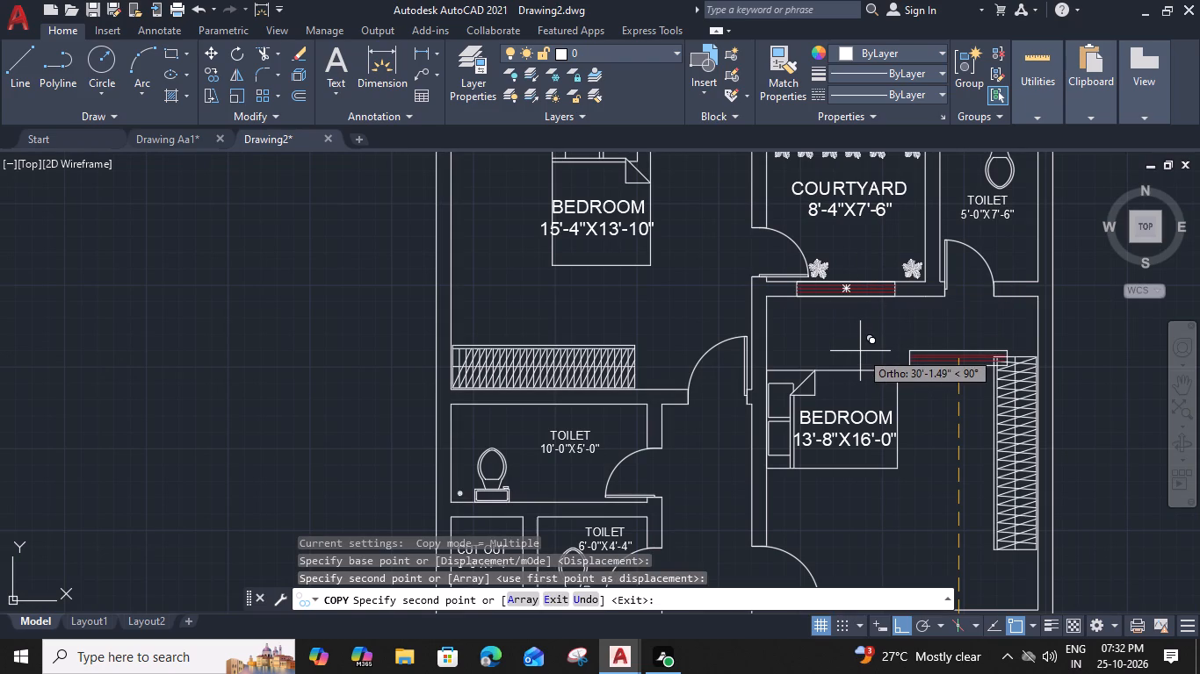
Place another copy of the window symbol in the kitchen area's wall behind the stove.
middle_drag(805, 370, 967, 236)
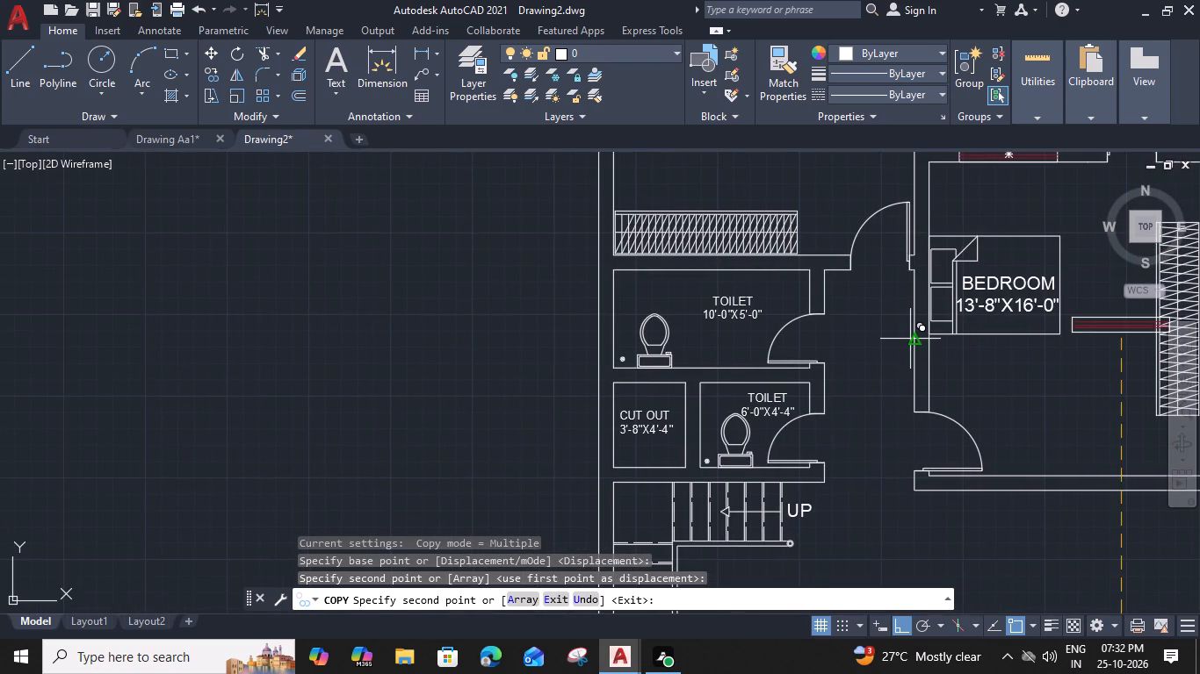
scroll(889, 404, down, 1)
middle_drag(884, 446, 885, 176)
middle_drag(838, 469, 942, 251)
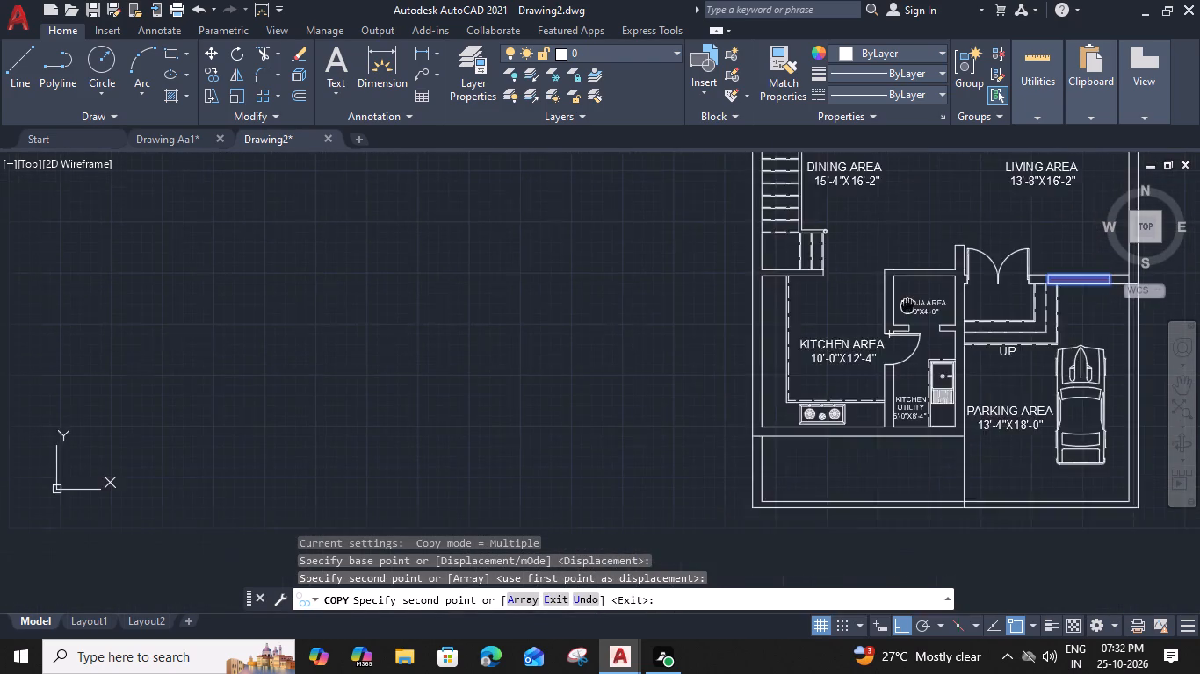
scroll(900, 305, up, 3)
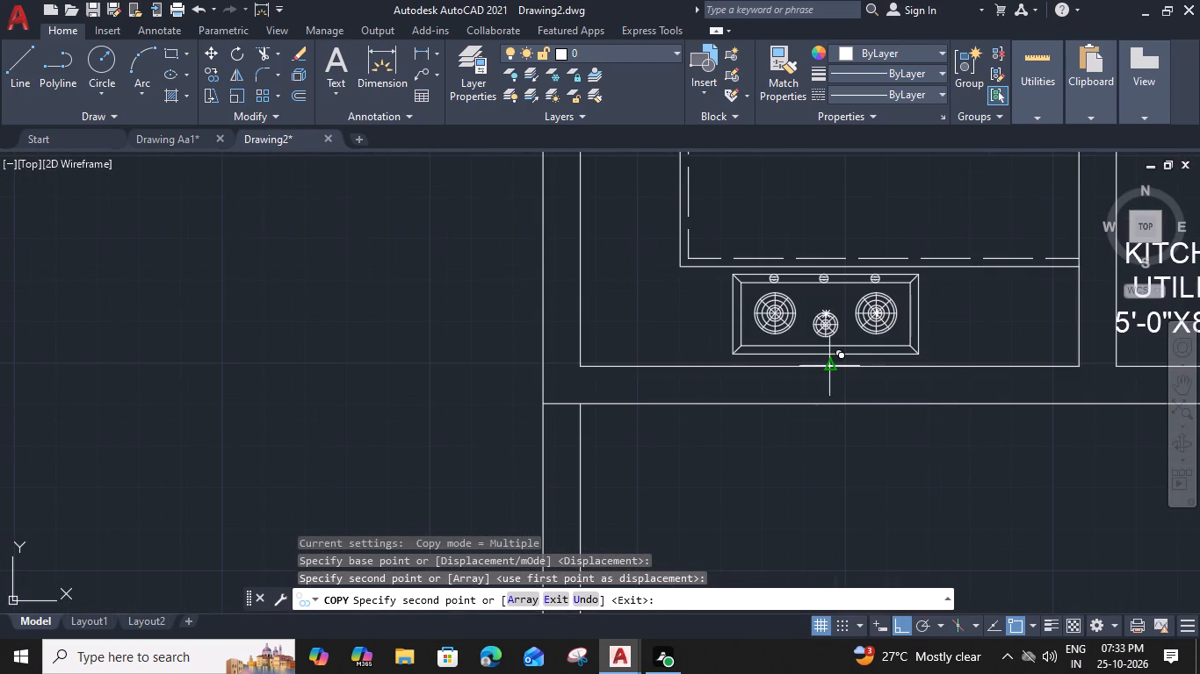
click(828, 369)
scroll(834, 361, down, 2)
middle_drag(903, 285, 842, 491)
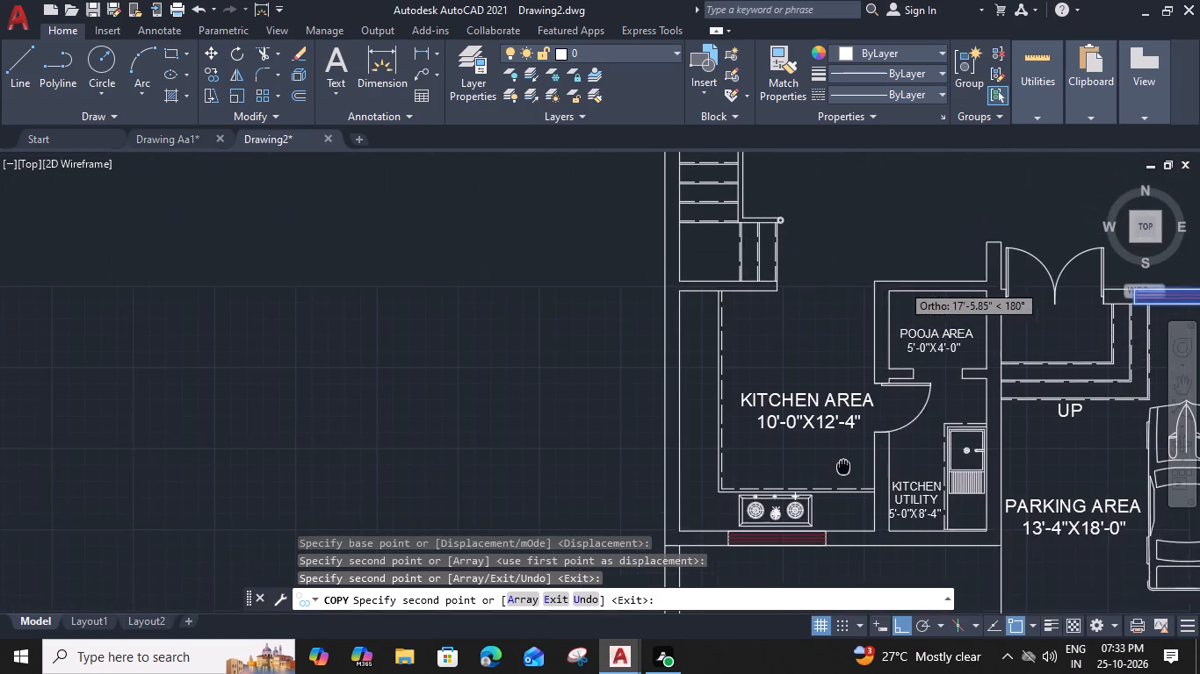
key(Escape)
Draw a 1'9" by 9" rectangle in the open floor between the dining and living area labels.
scroll(957, 226, down, 2)
middle_drag(953, 240, 878, 375)
scroll(878, 316, up, 2)
middle_drag(878, 317, 880, 320)
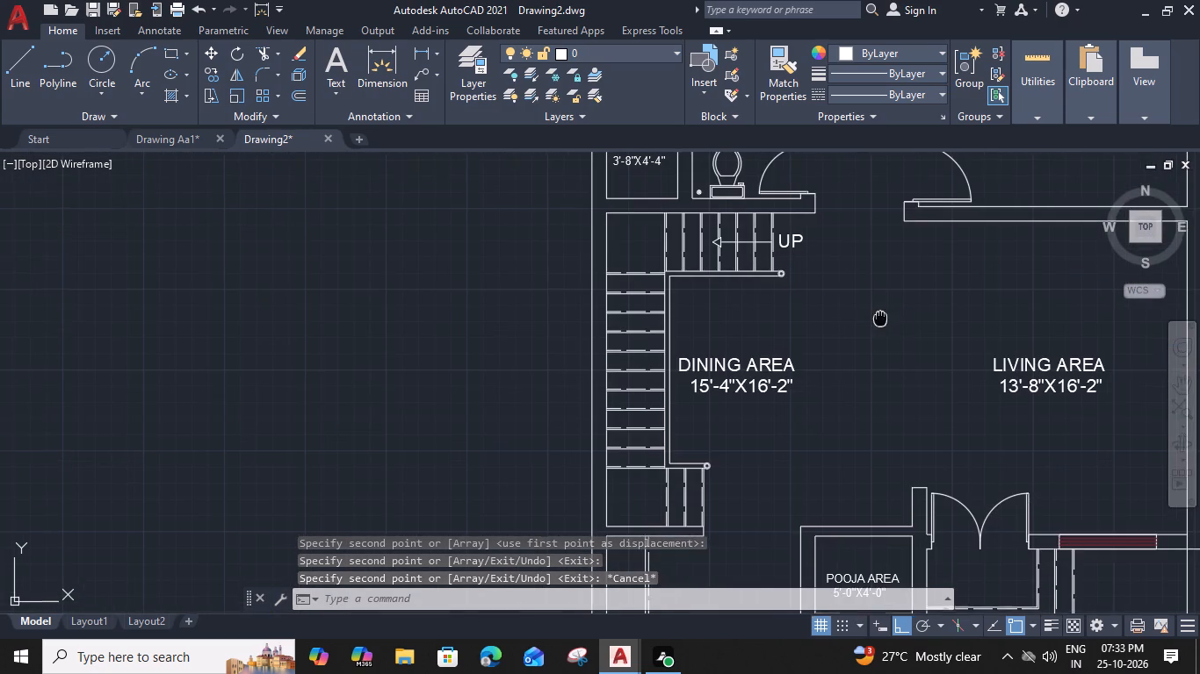
middle_drag(880, 320, 868, 328)
text(REC)
key(space)
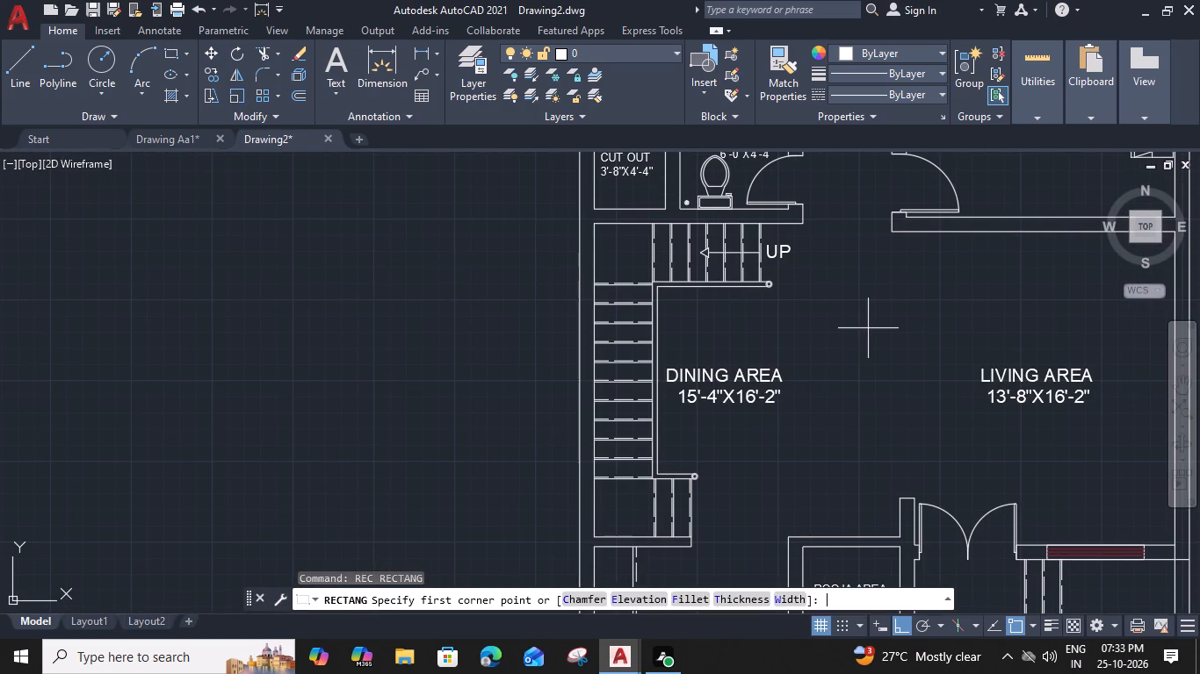
click(853, 313)
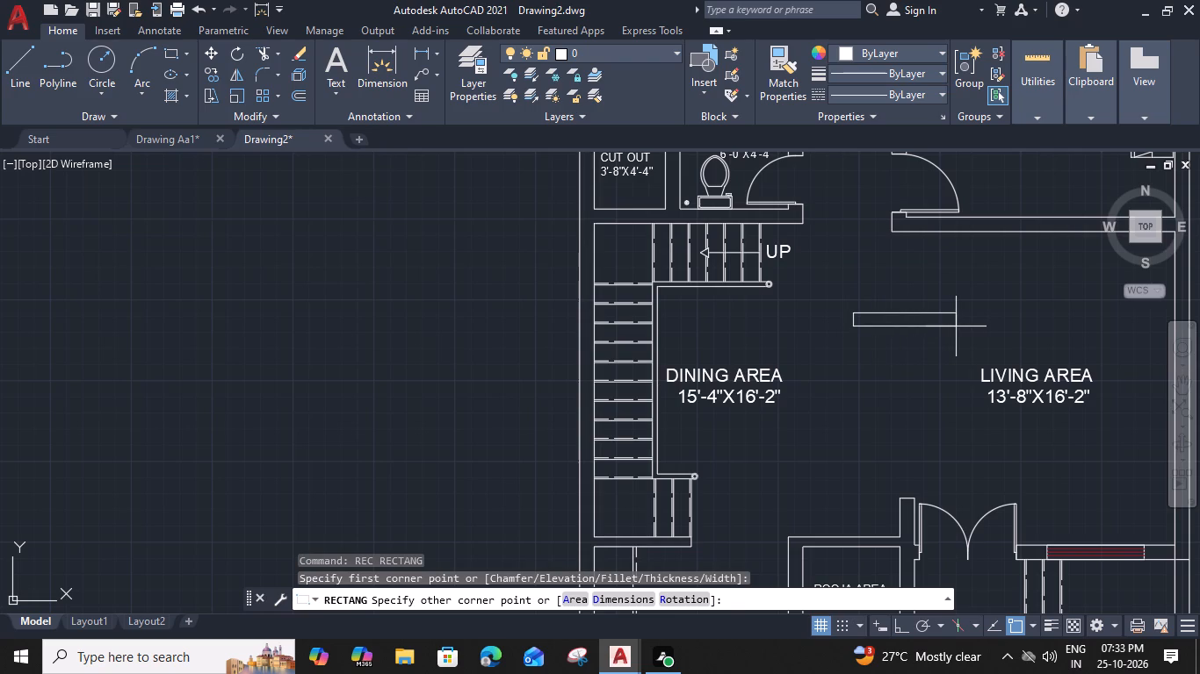
text(D)
key(space)
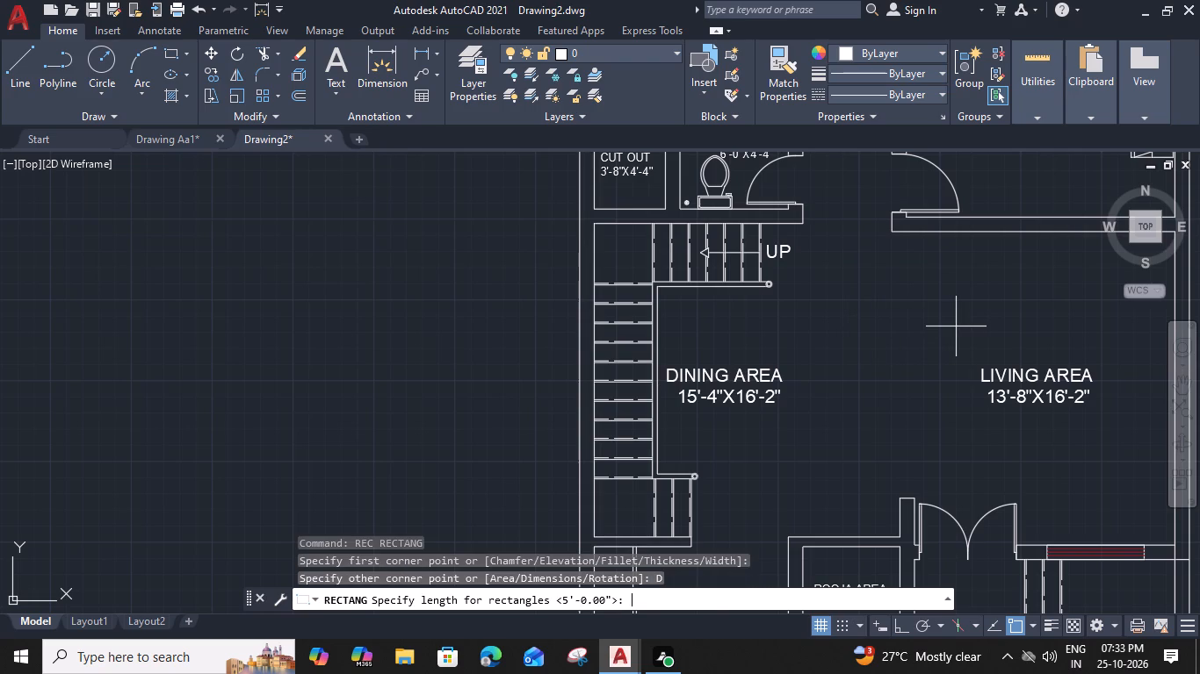
text(1'9")
key(Return)
key(9)
key(shift+quotedbl)
key(Return)
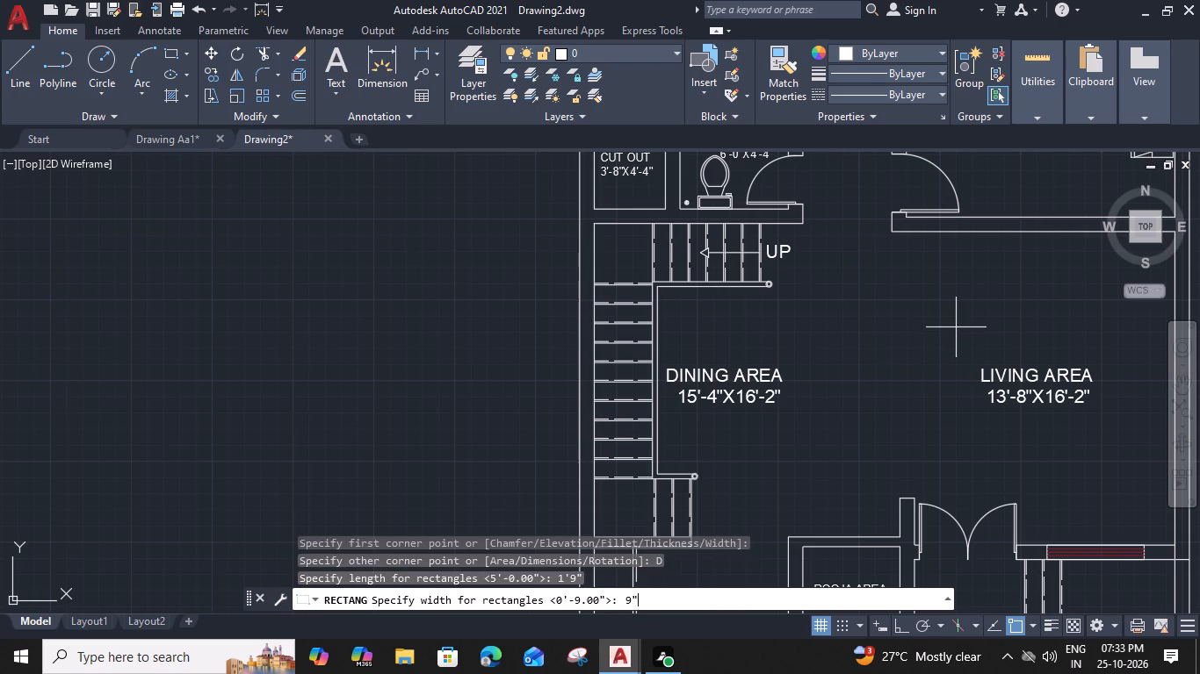
click(963, 338)
Draw a horizontal centre line across the 1'9" by 9" rectangle, joining the midpoints of its short sides.
scroll(896, 322, up, 3)
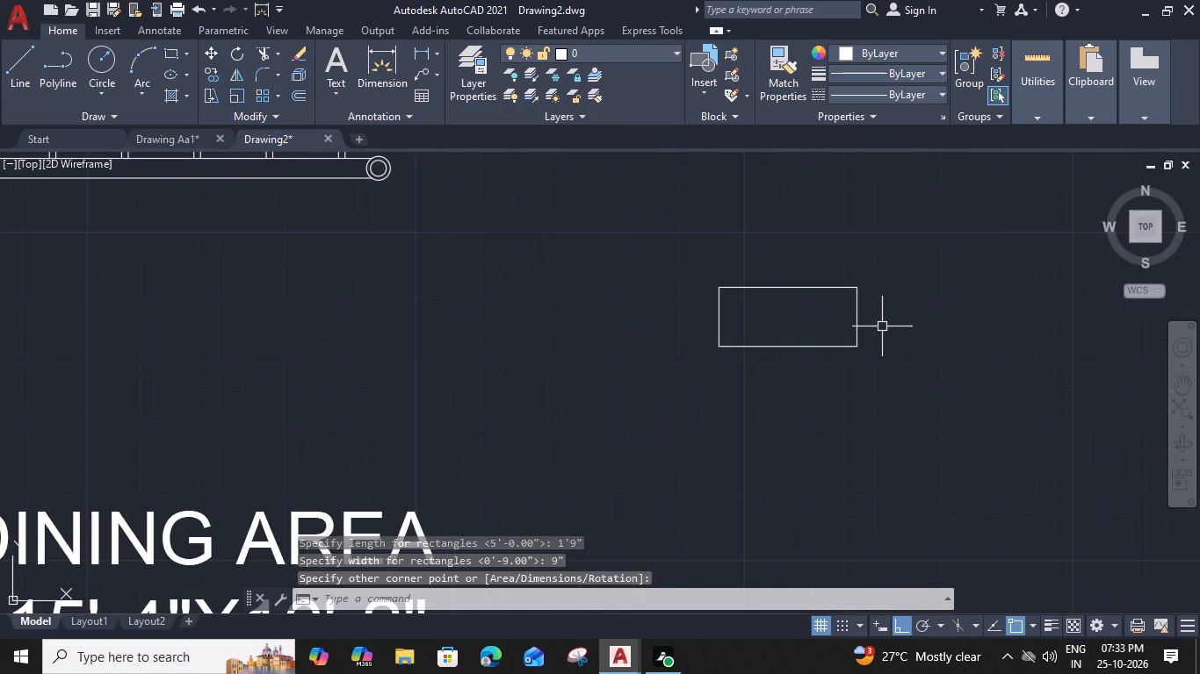
text(L)
key(space)
click(857, 319)
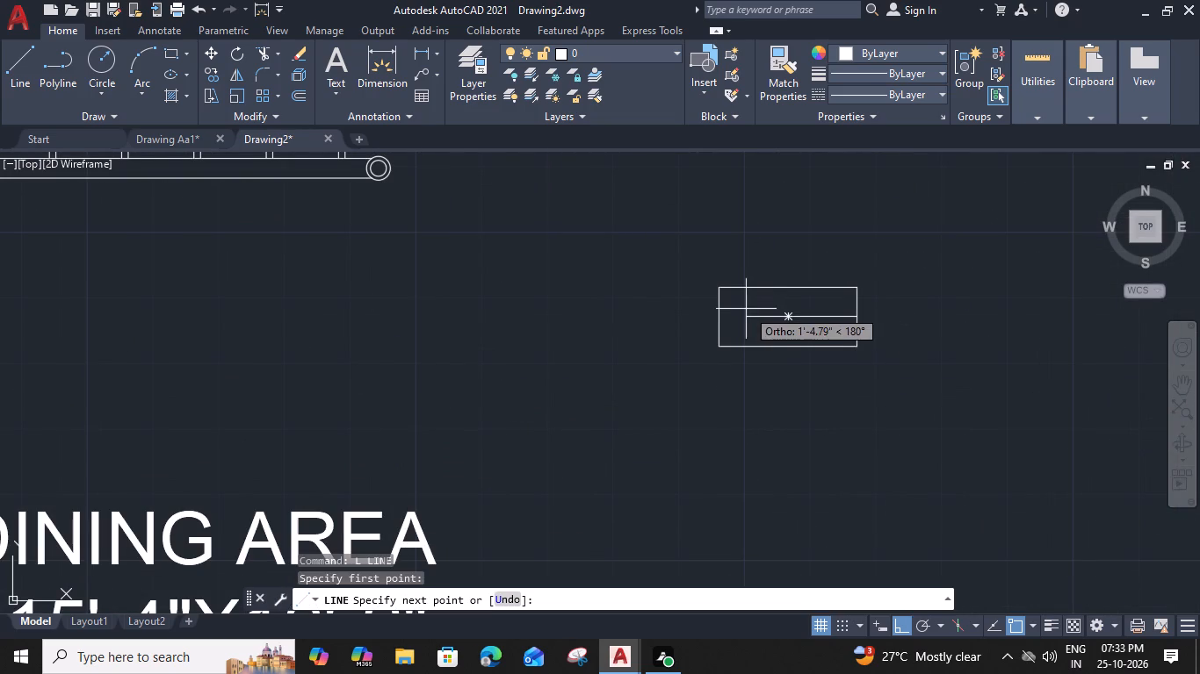
click(718, 316)
key(space)
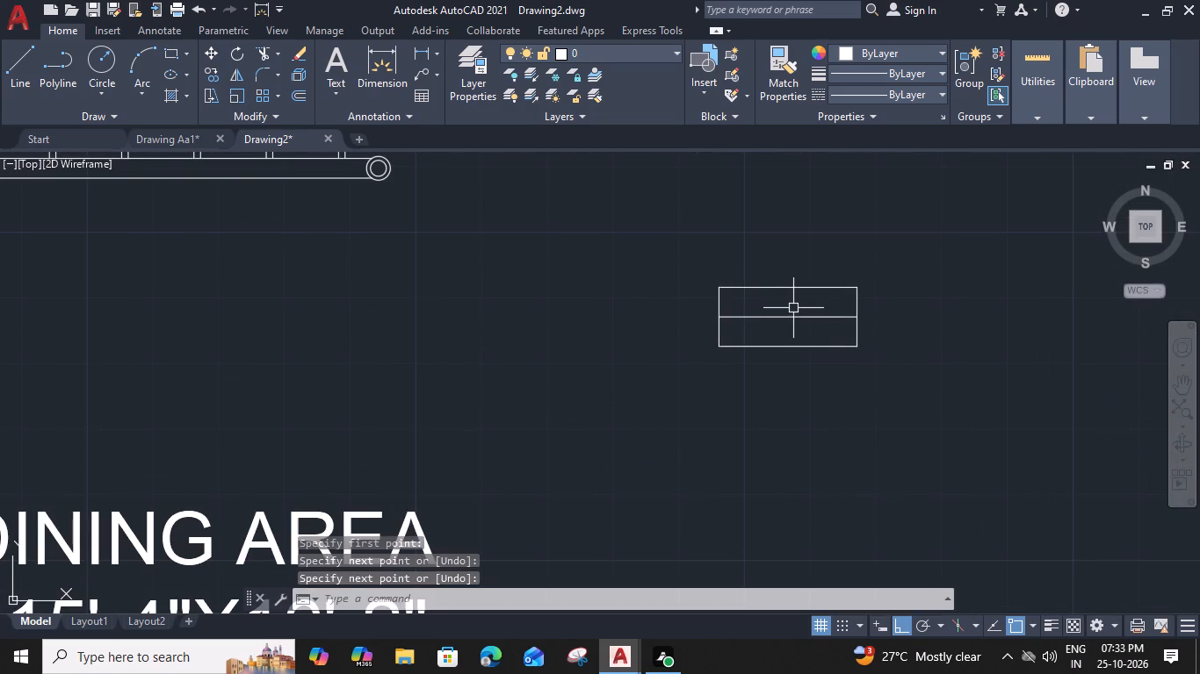
Offset the small rectangle's centre line 1" to both sides, above and below.
click(797, 315)
key(o)
key(space)
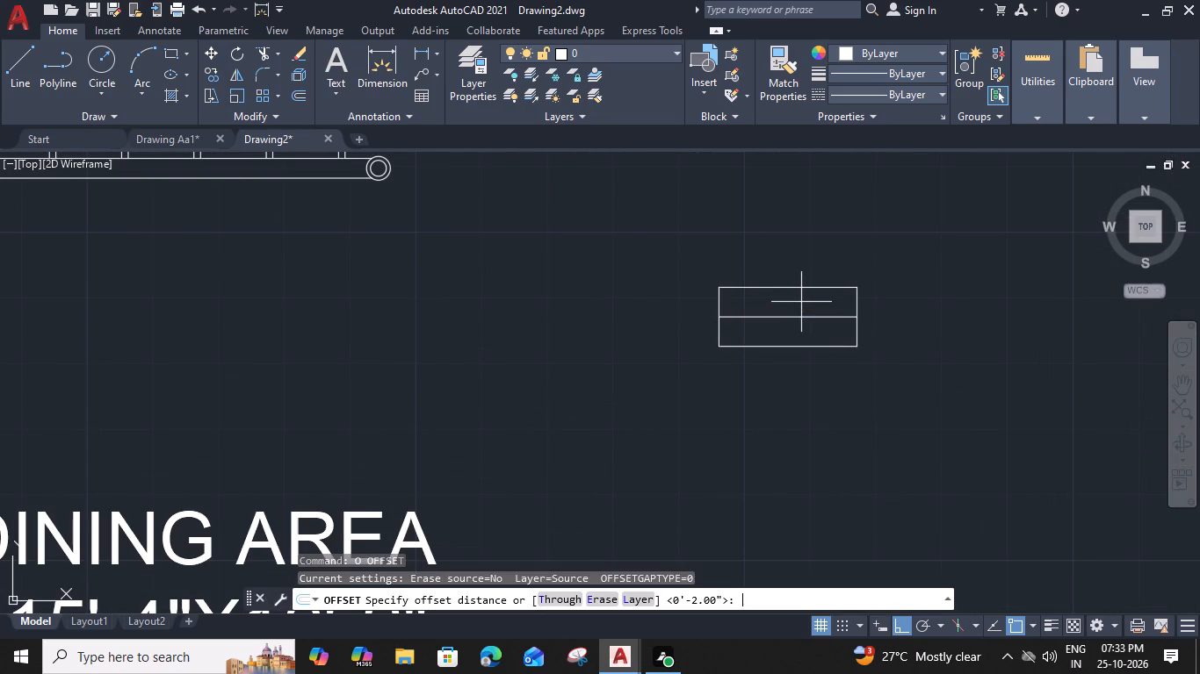
text(1")
key(Return)
click(804, 264)
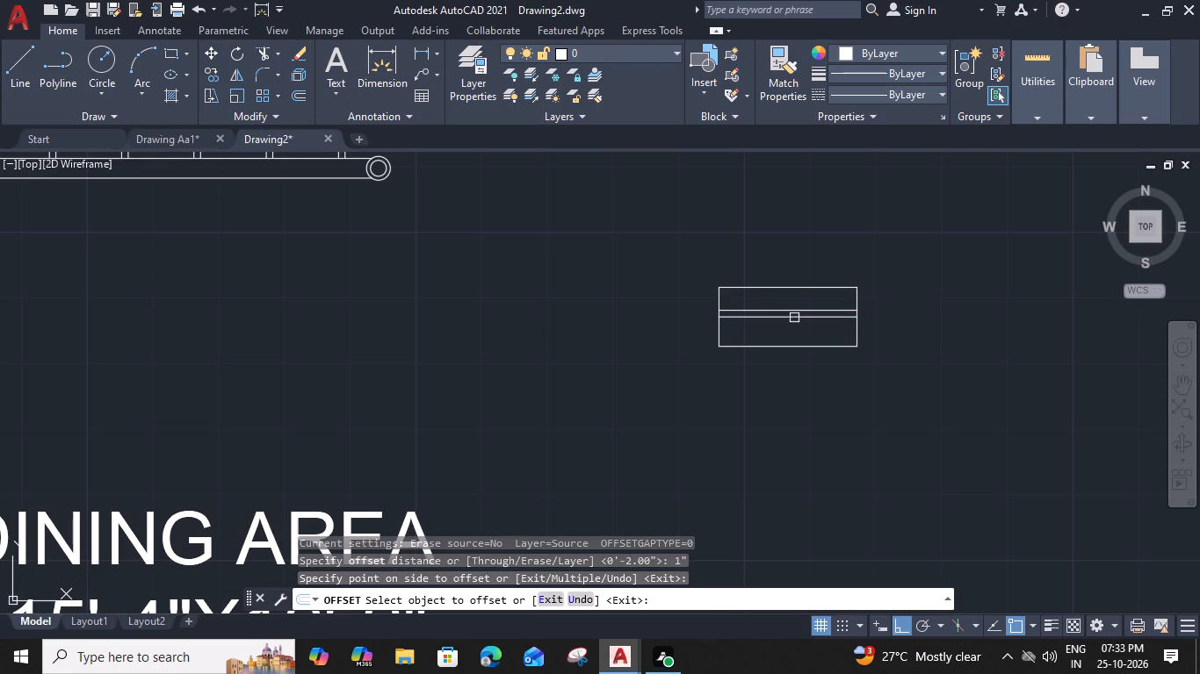
click(794, 317)
click(793, 369)
key(Escape)
Change the colour of the three lines inside the small rectangle to red 153,27,30.
drag(815, 305, 806, 326)
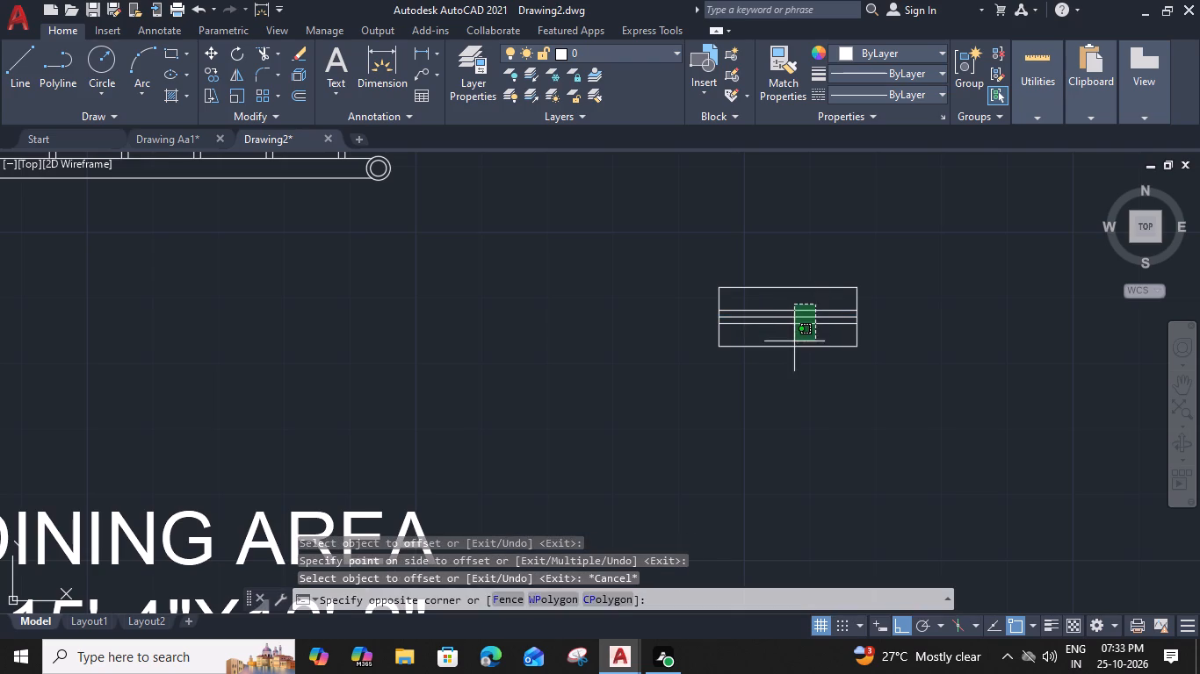
drag(794, 341, 800, 328)
click(919, 51)
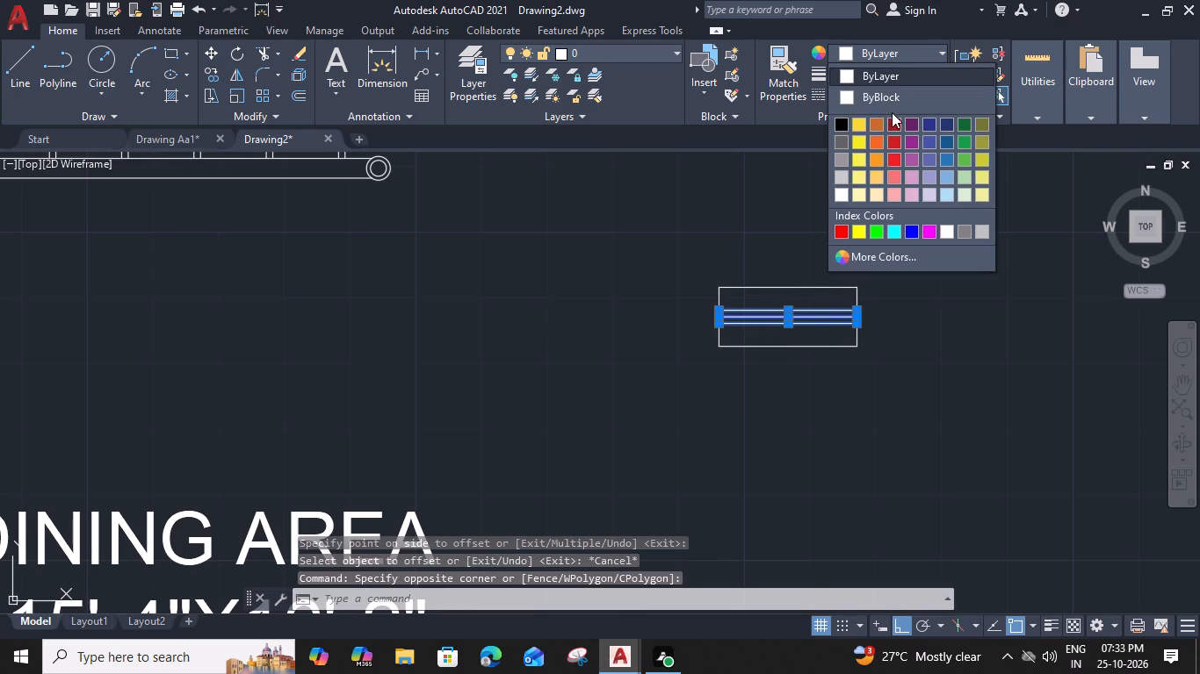
click(892, 121)
Group the small rectangle and its three red lines into one object.
drag(872, 272, 860, 308)
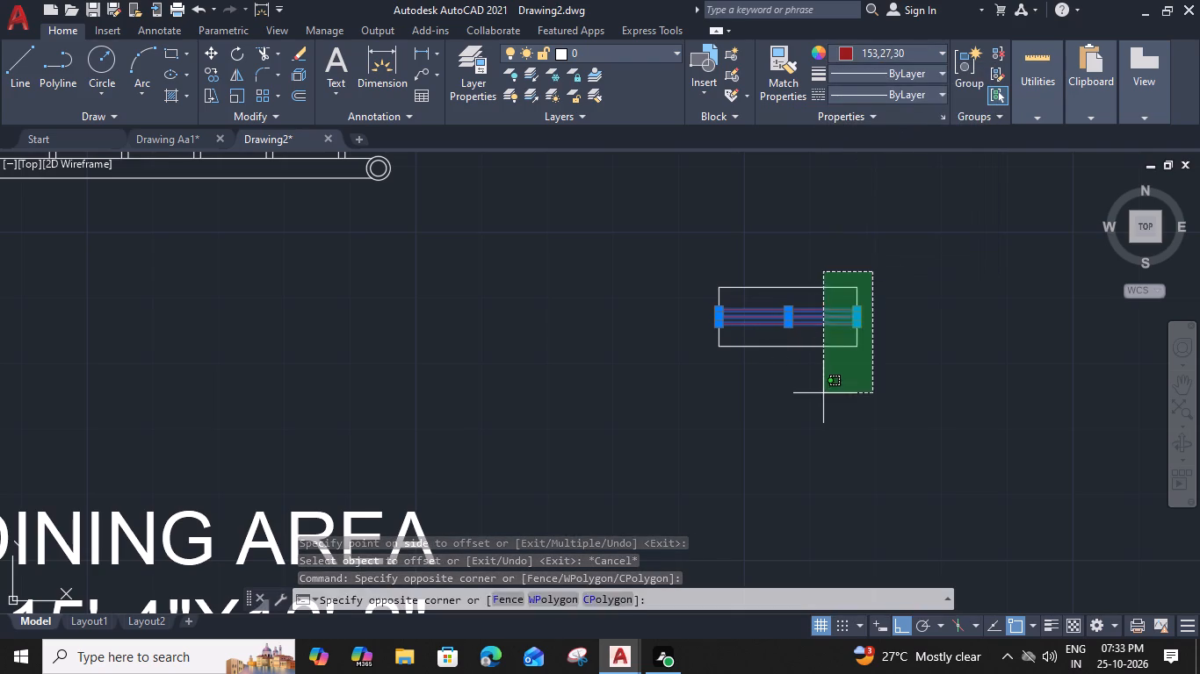
click(820, 398)
text(G)
key(space)
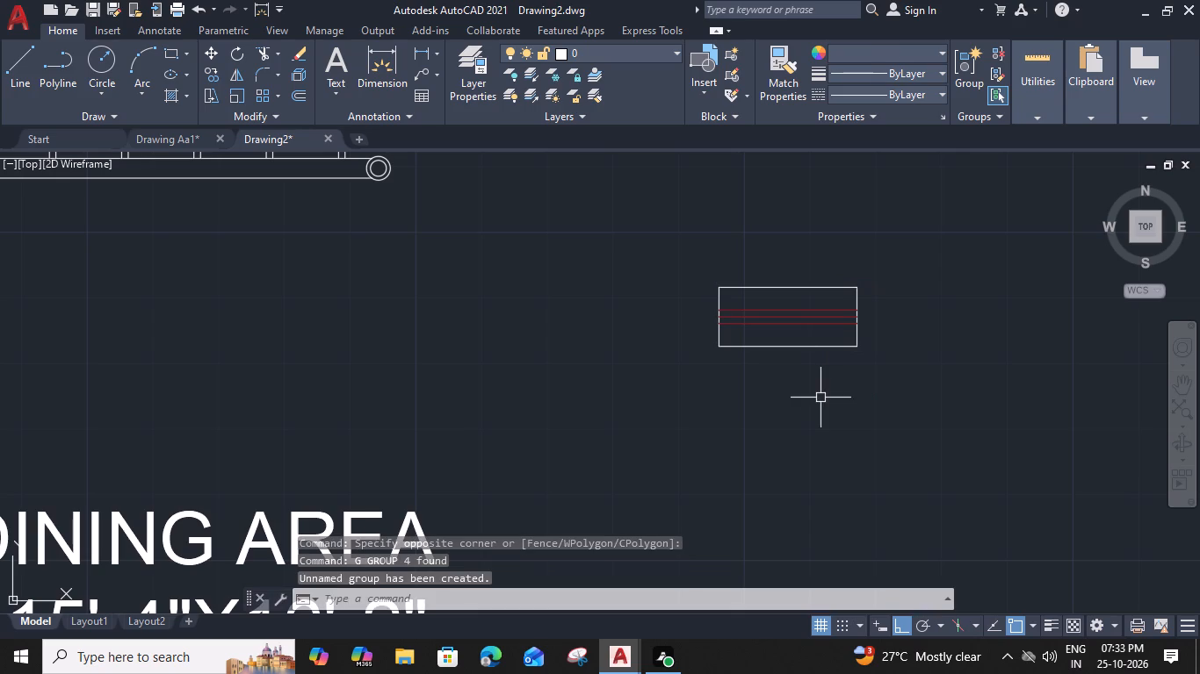
Move the small window group horizontally about 3'-6" towards the living area, using its bottom edge midpoint as base point.
click(792, 351)
click(777, 297)
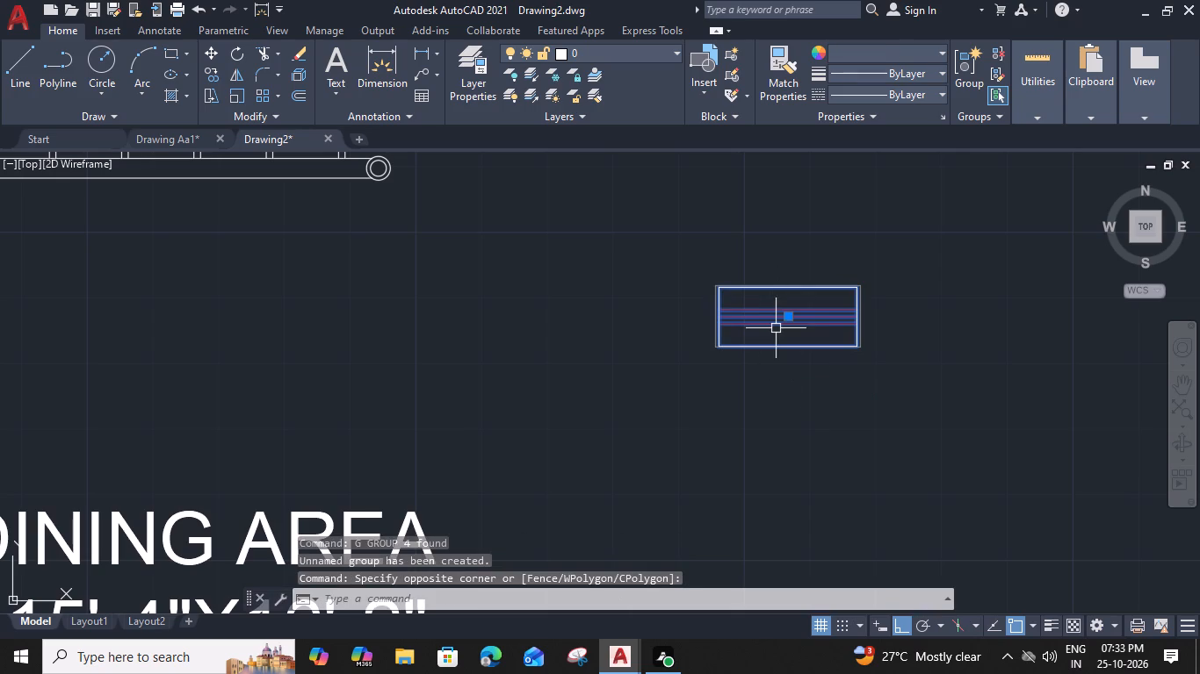
key(m)
key(space)
click(790, 349)
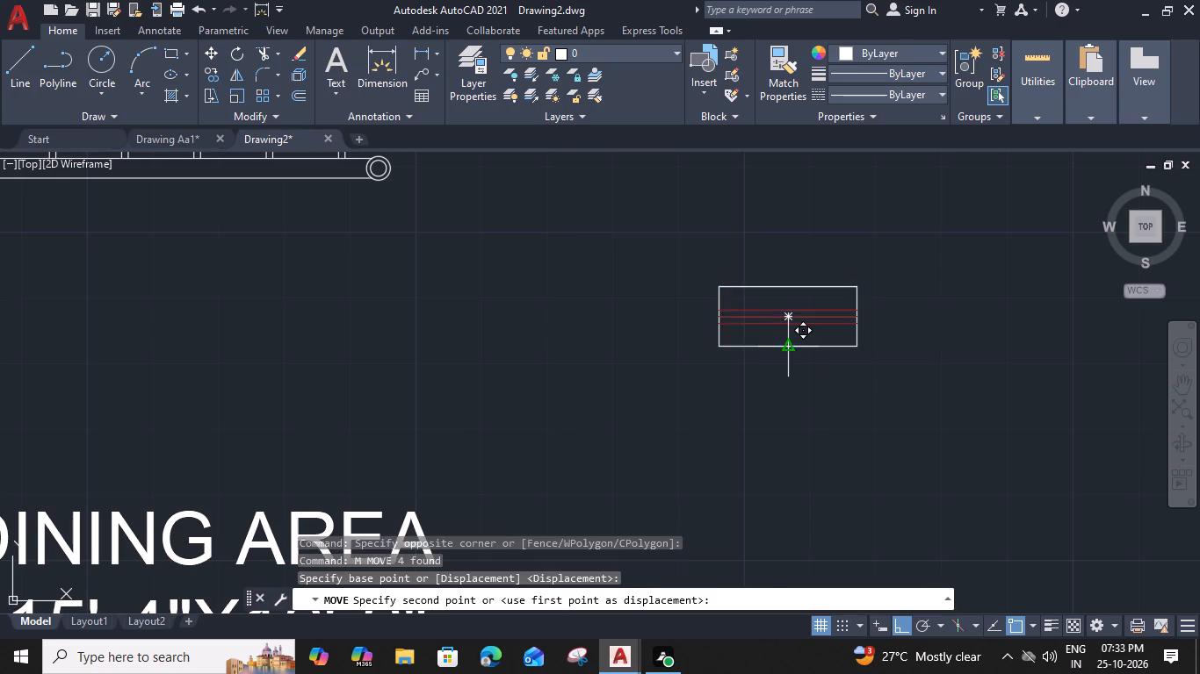
scroll(790, 349, down, 3)
middle_drag(838, 296, 766, 612)
scroll(889, 315, down, 3)
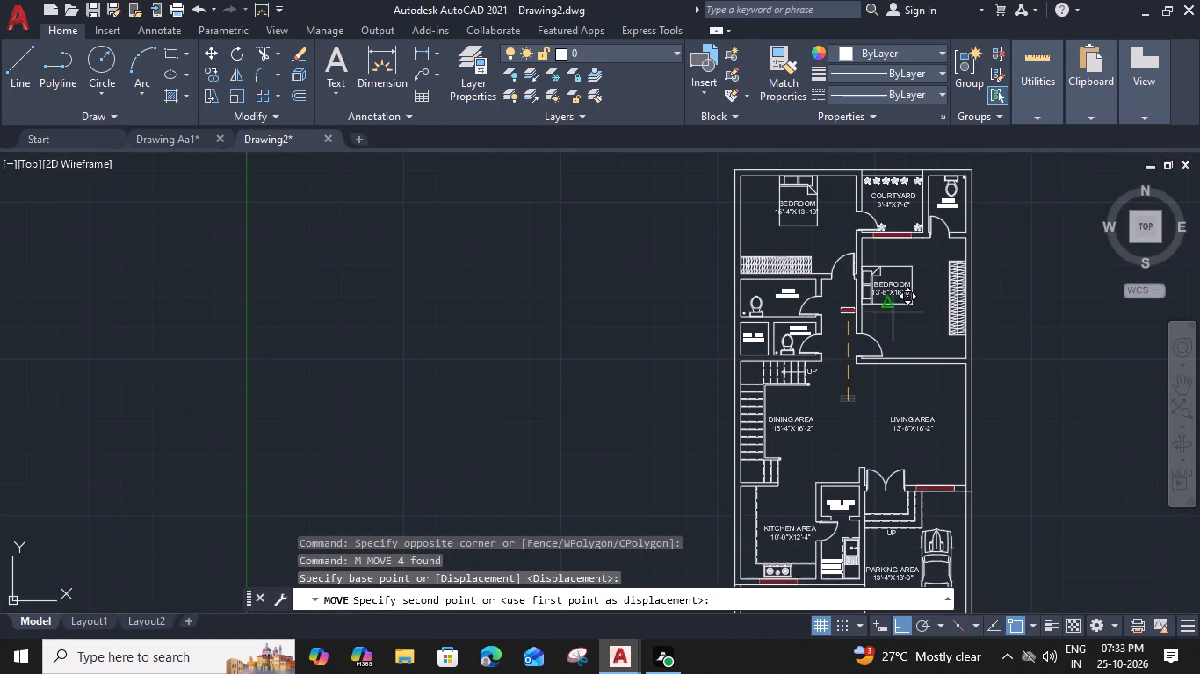
middle_drag(898, 312, 889, 326)
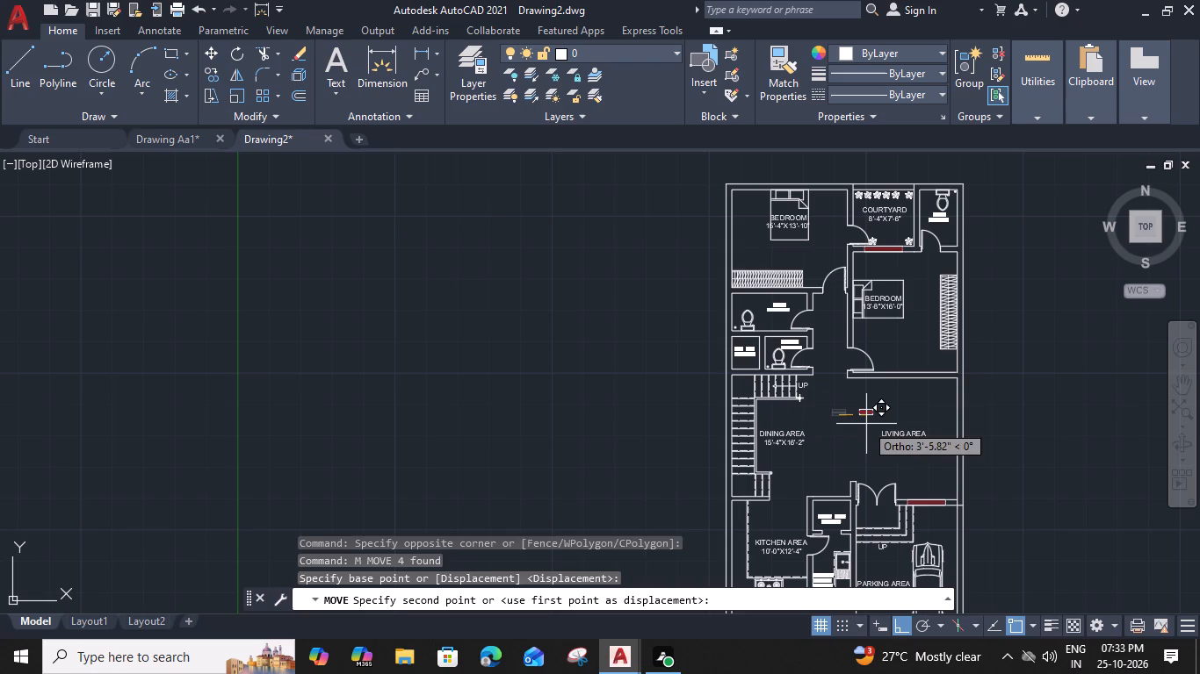
click(867, 424)
Rotate the small window group in the living area to 270° so that it stands vertical.
click(884, 401)
click(859, 428)
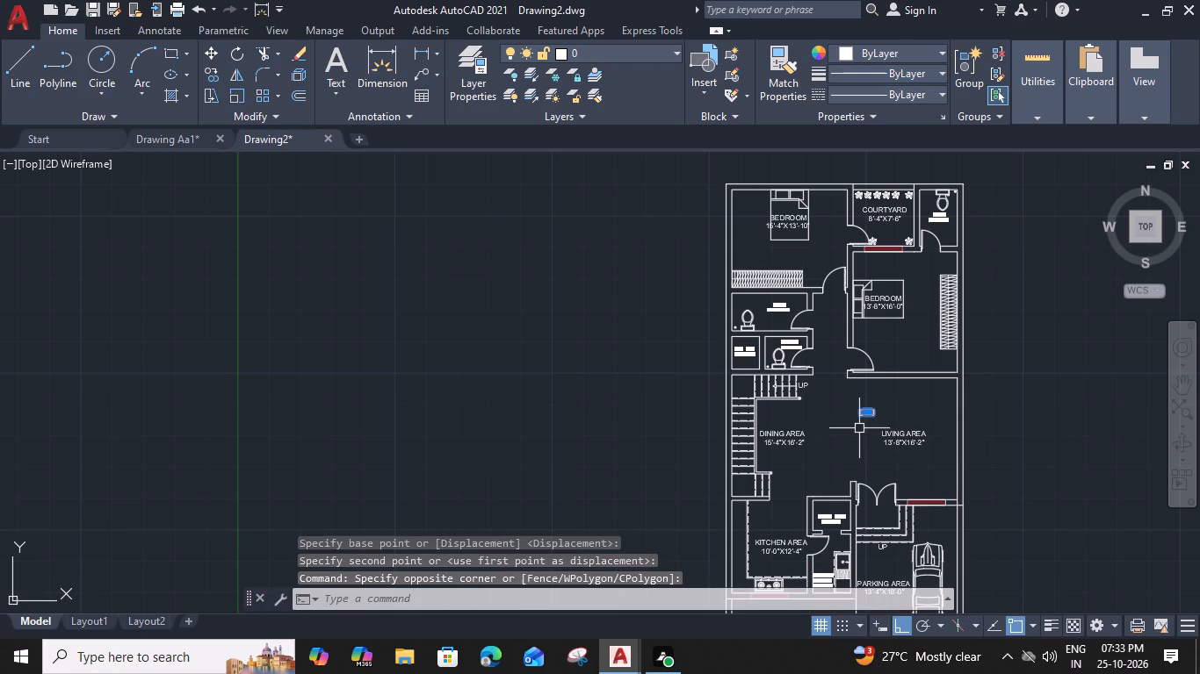
text(RO)
key(space)
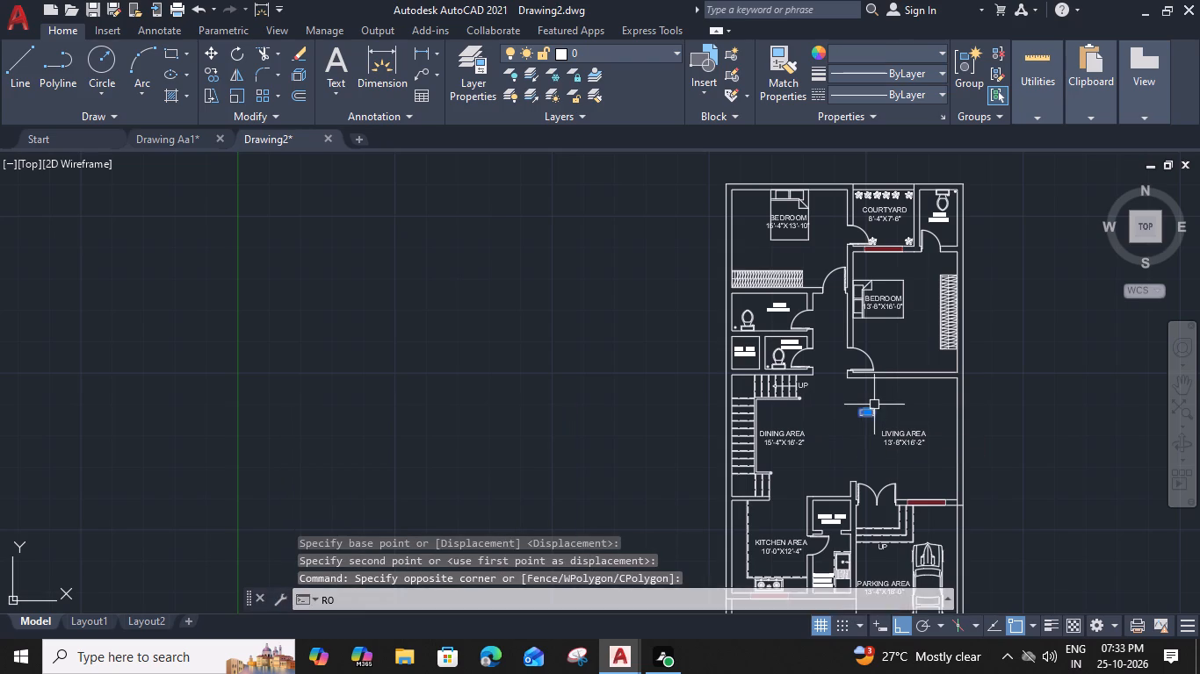
scroll(872, 417, up, 2)
click(875, 398)
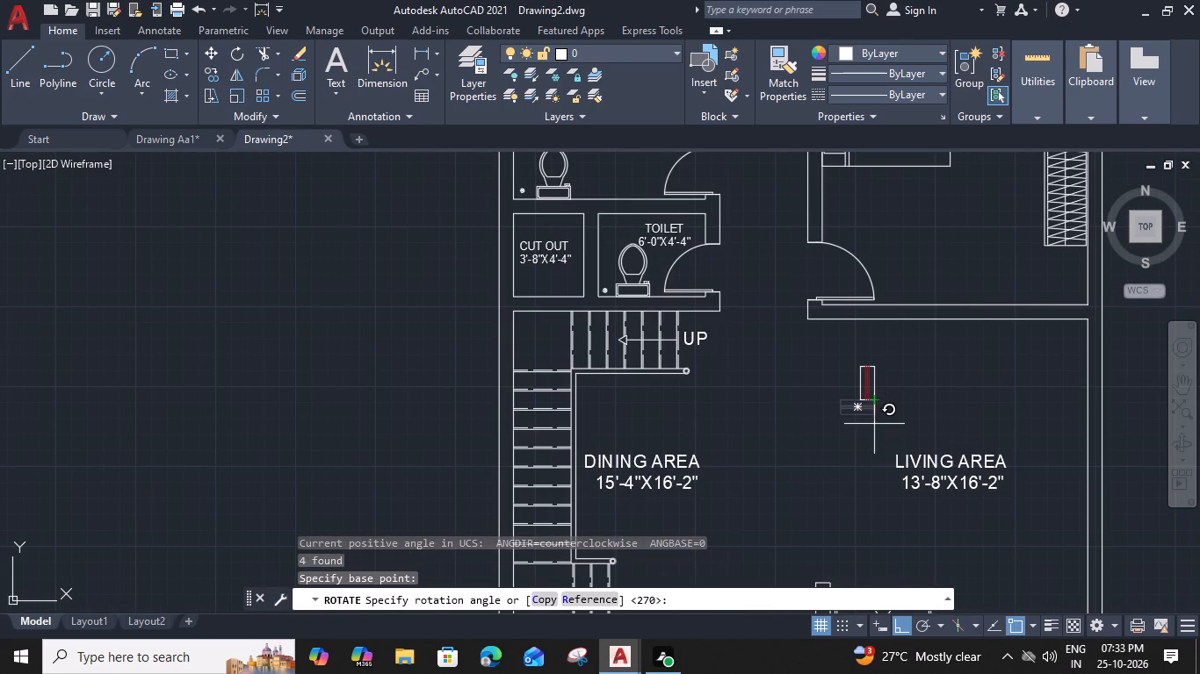
scroll(877, 411, up, 3)
click(865, 434)
Copy the vertical small window into the wall between the cut out and the 6'-0"X4'-4" toilet, and the 10'-0"X5'-0" toilet's outer wall.
drag(886, 360, 875, 370)
click(776, 414)
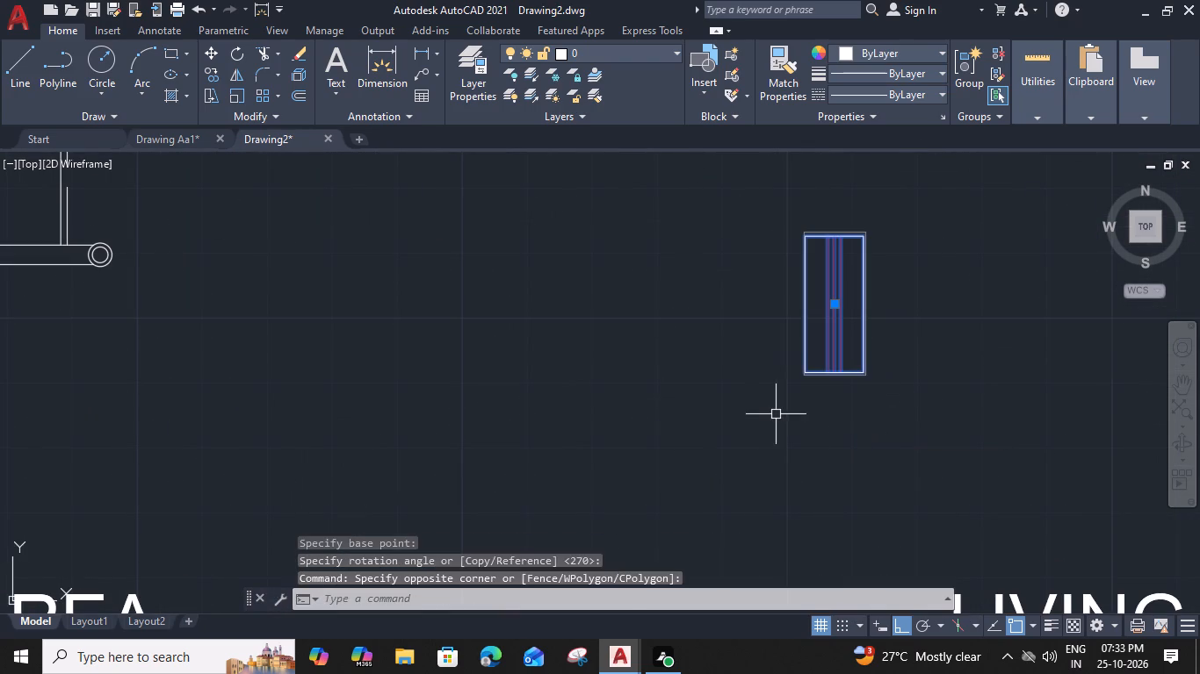
key(c)
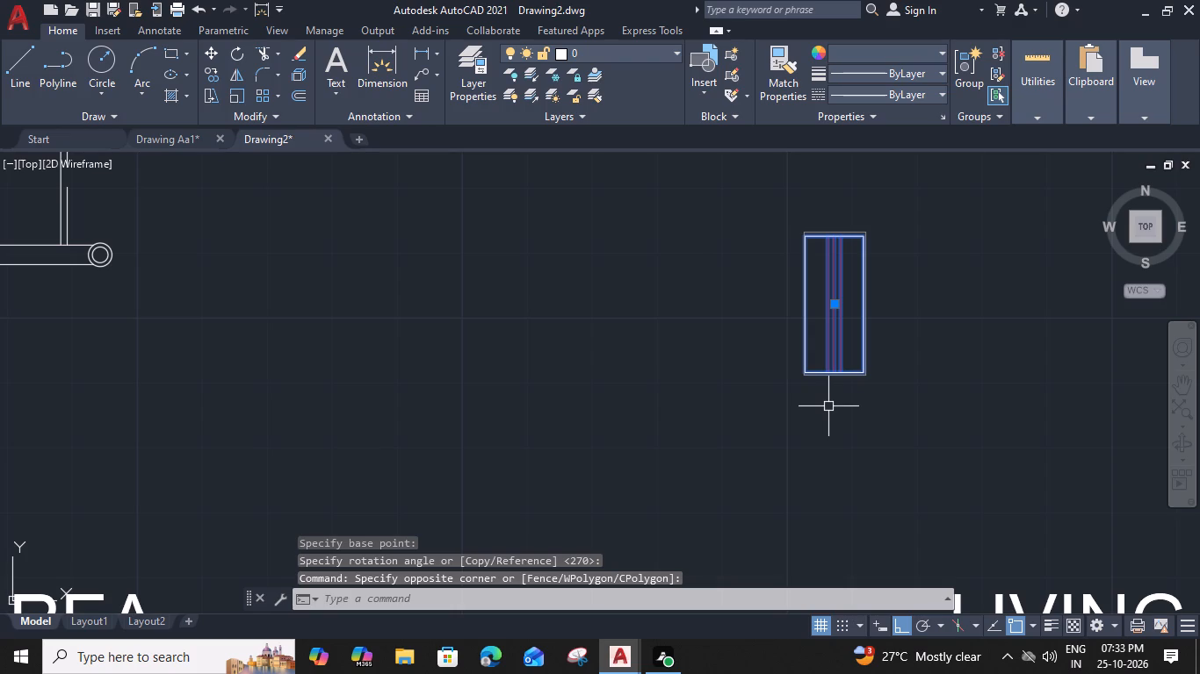
key(o)
key(space)
click(867, 305)
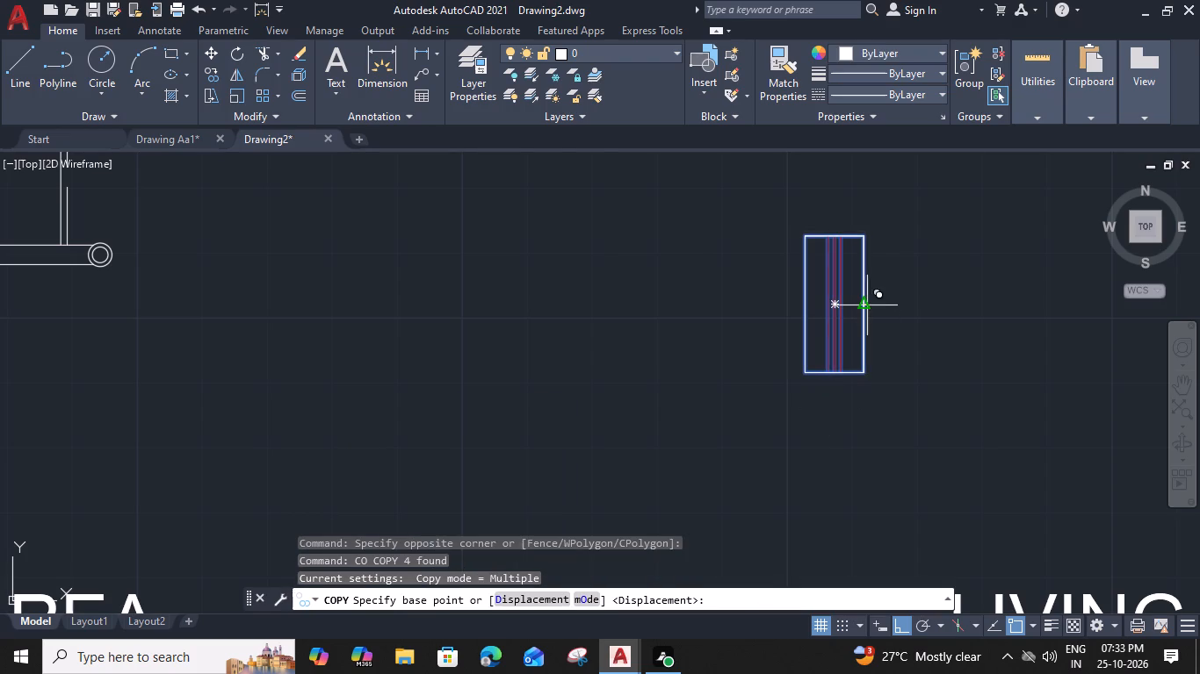
scroll(865, 307, down, 3)
middle_drag(681, 303, 890, 445)
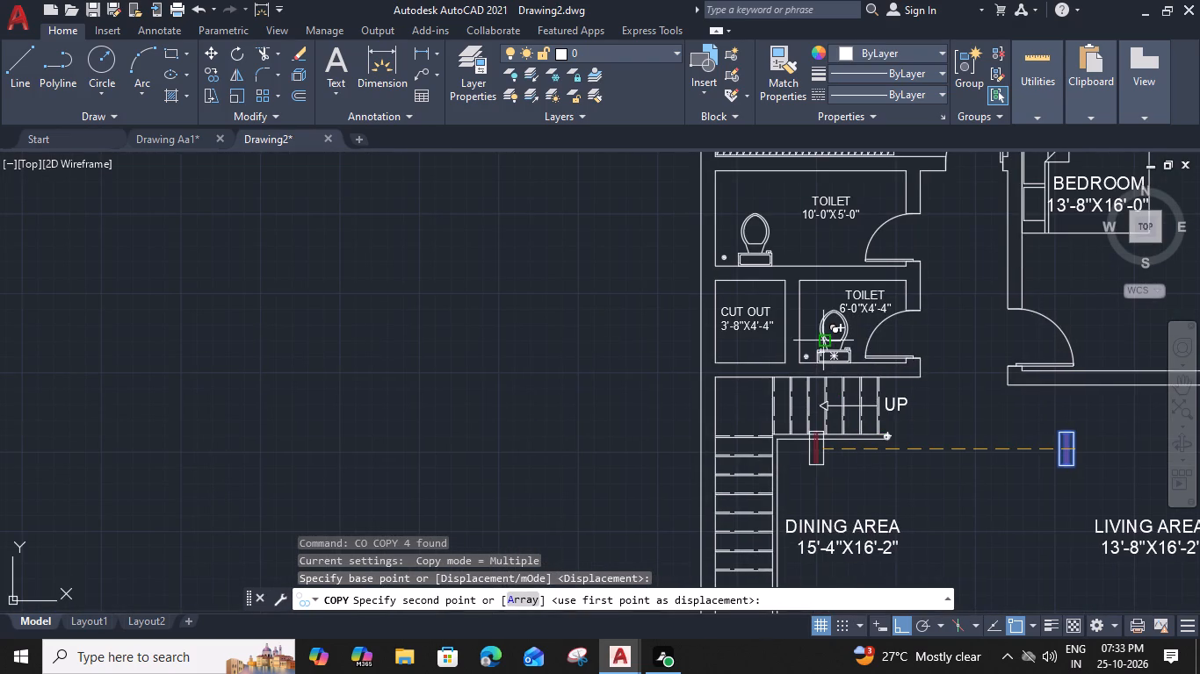
click(802, 326)
middle_drag(734, 251, 741, 282)
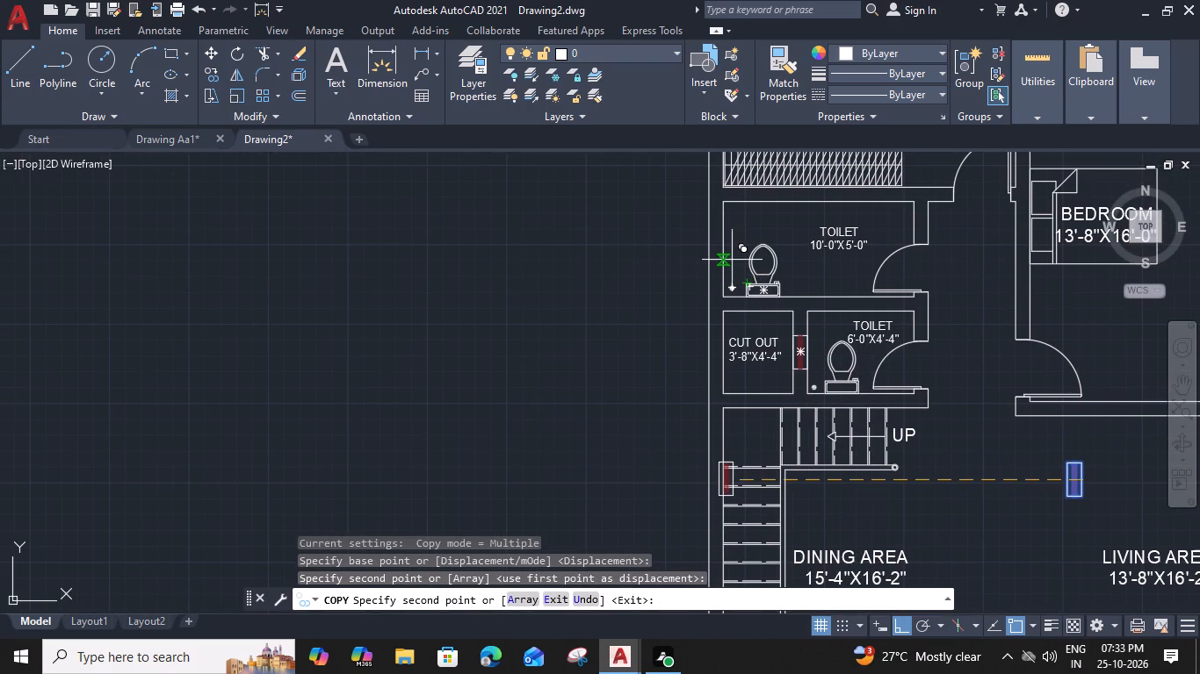
click(724, 245)
Place further copies in the wall between the courtyard and its adjoining toilet, and in the kitchen utility wall facing the parking area.
scroll(734, 244, down, 2)
middle_drag(815, 246, 813, 266)
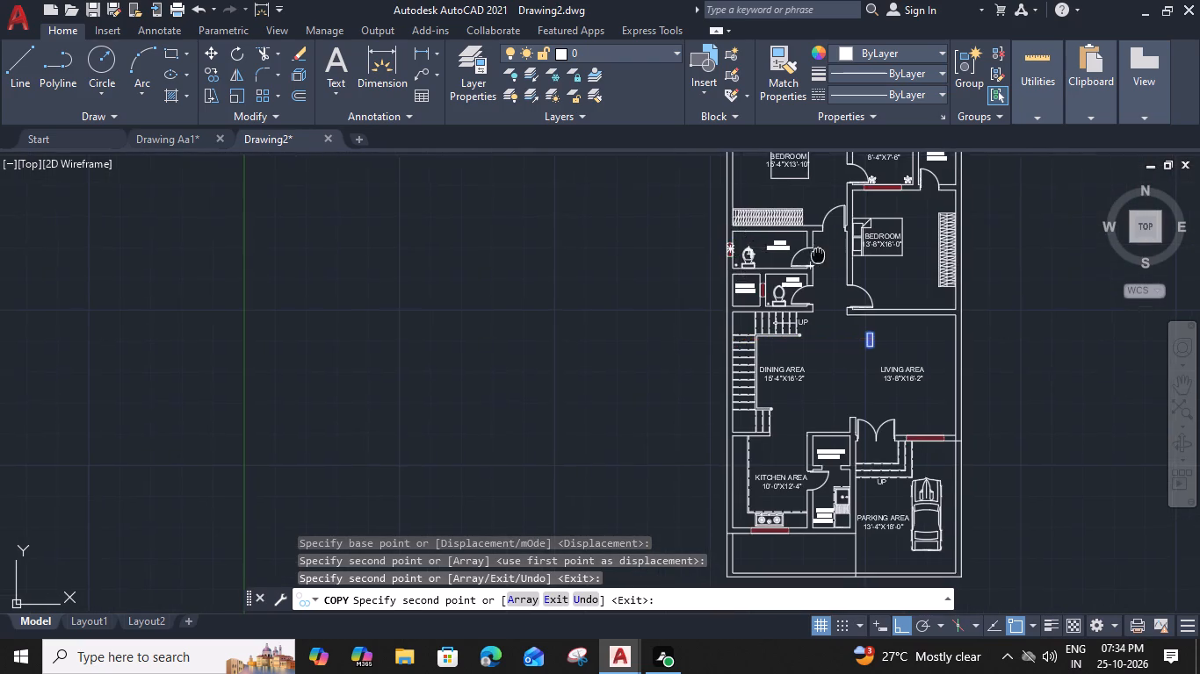
middle_drag(813, 266, 738, 429)
scroll(811, 344, up, 2)
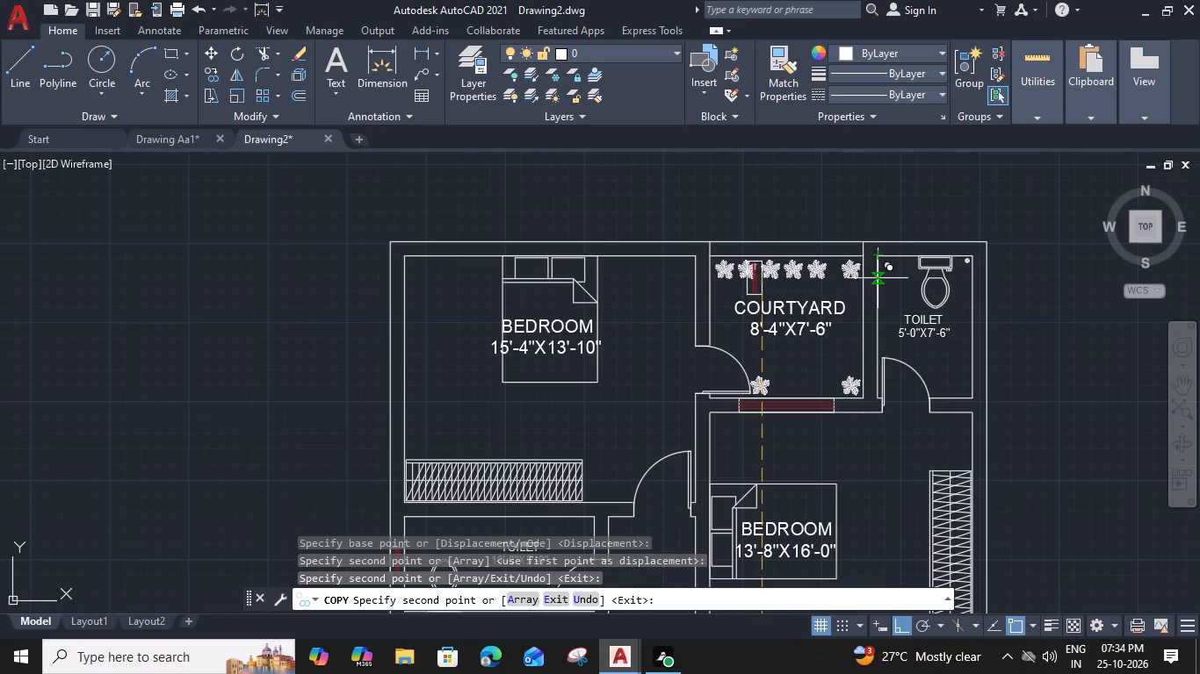
click(878, 278)
scroll(887, 345, down, 1)
middle_drag(862, 444, 829, 138)
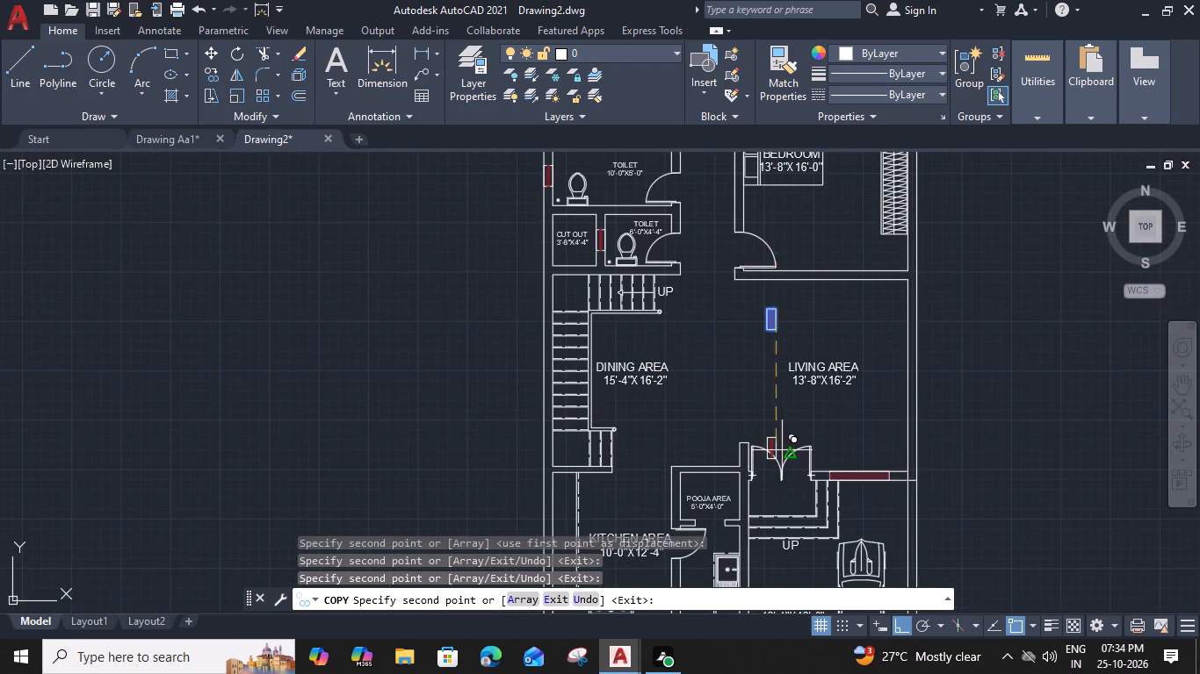
middle_drag(782, 450, 777, 263)
scroll(741, 383, up, 2)
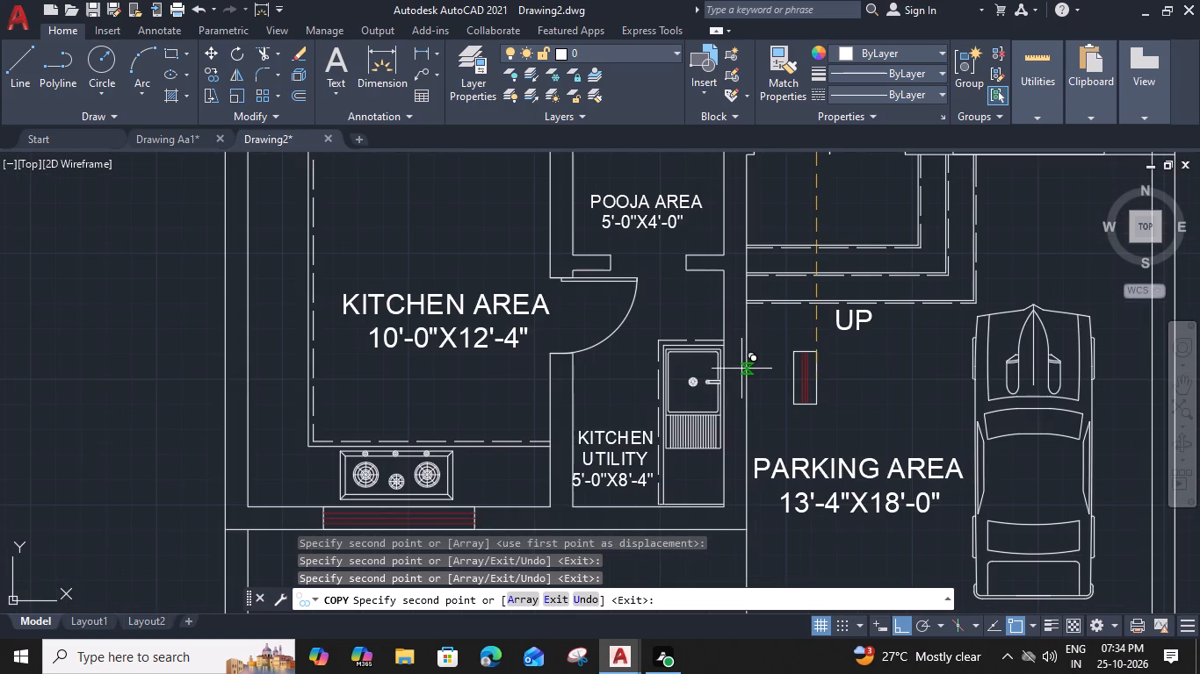
click(746, 363)
key(Escape)
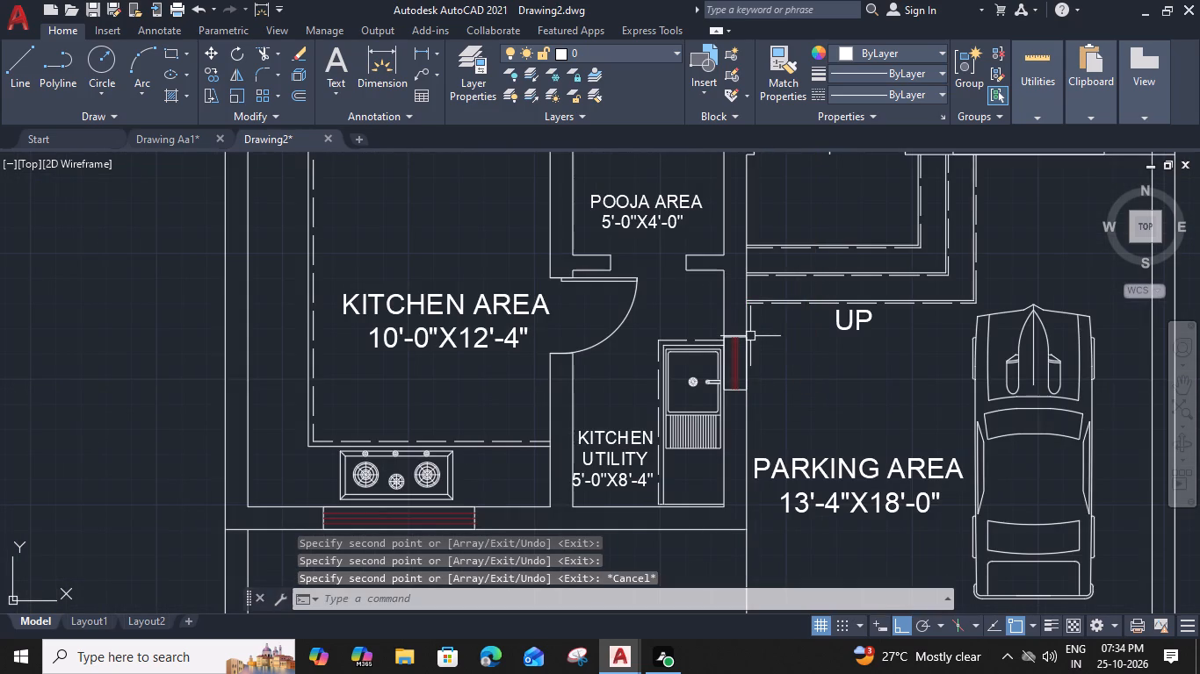
Delete the original small window group left in the living area.
scroll(763, 312, down, 2)
middle_drag(809, 439, 885, 416)
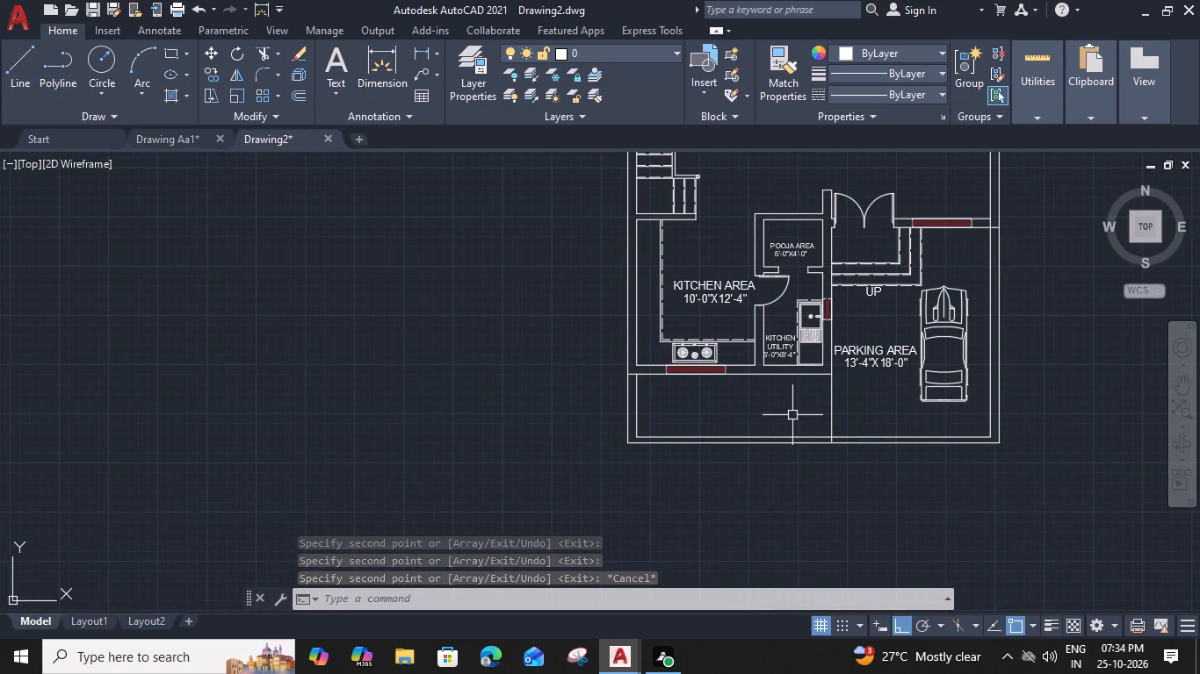
middle_drag(801, 382, 785, 513)
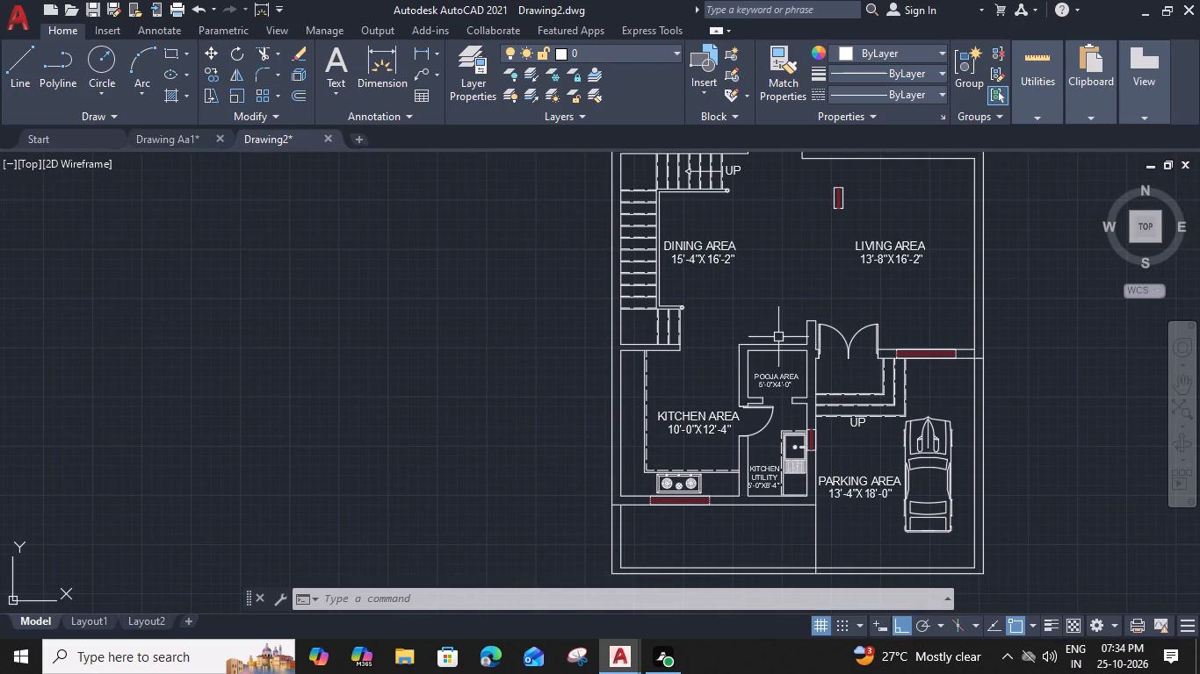
click(849, 182)
click(826, 215)
key(Delete)
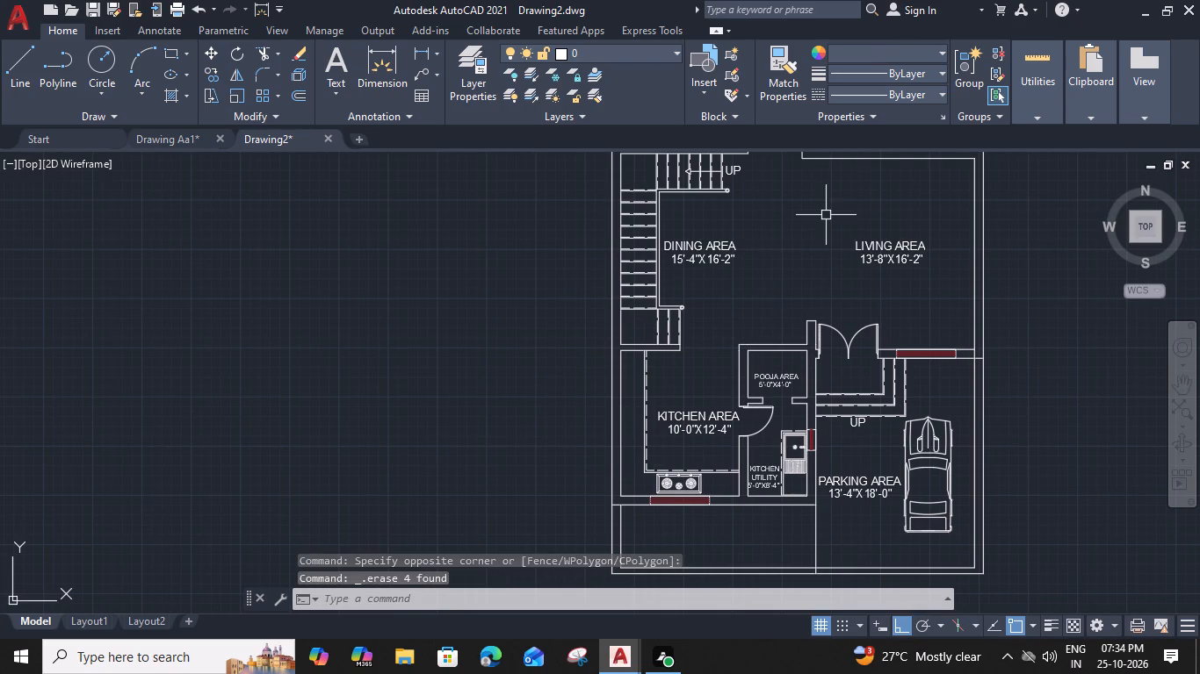
Insert a Trees - Imperial block in the open strip in front of the kitchen window.
middle_drag(799, 514, 780, 363)
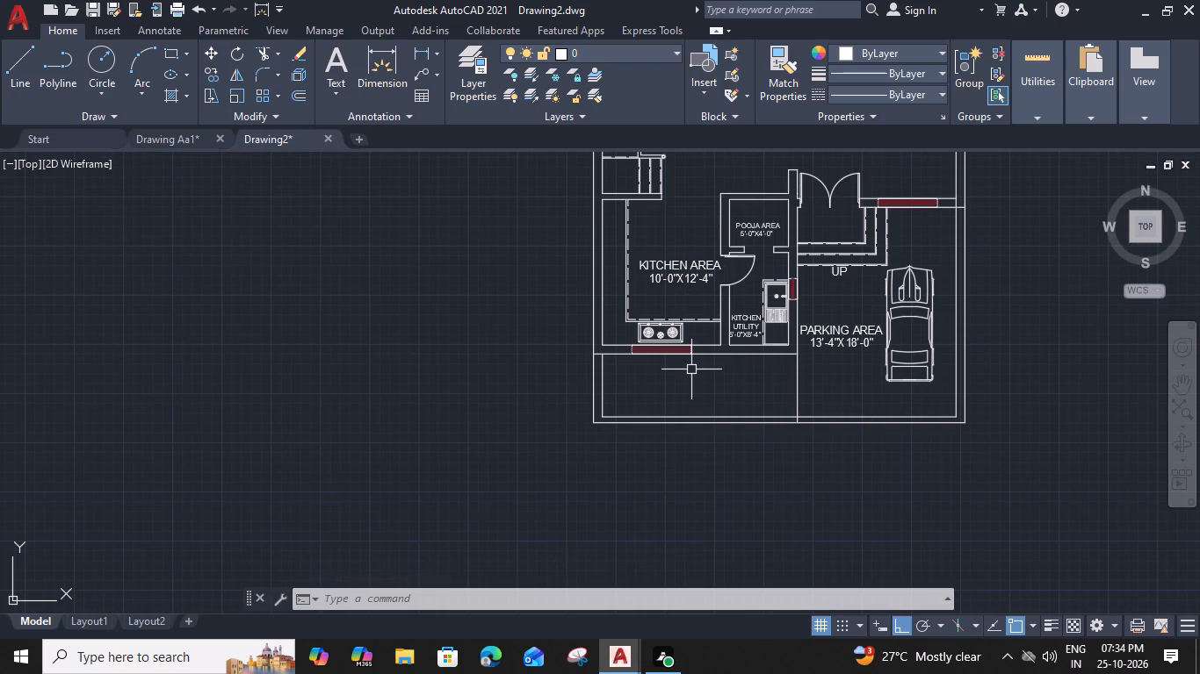
scroll(773, 224, up, 2)
middle_drag(806, 219, 707, 348)
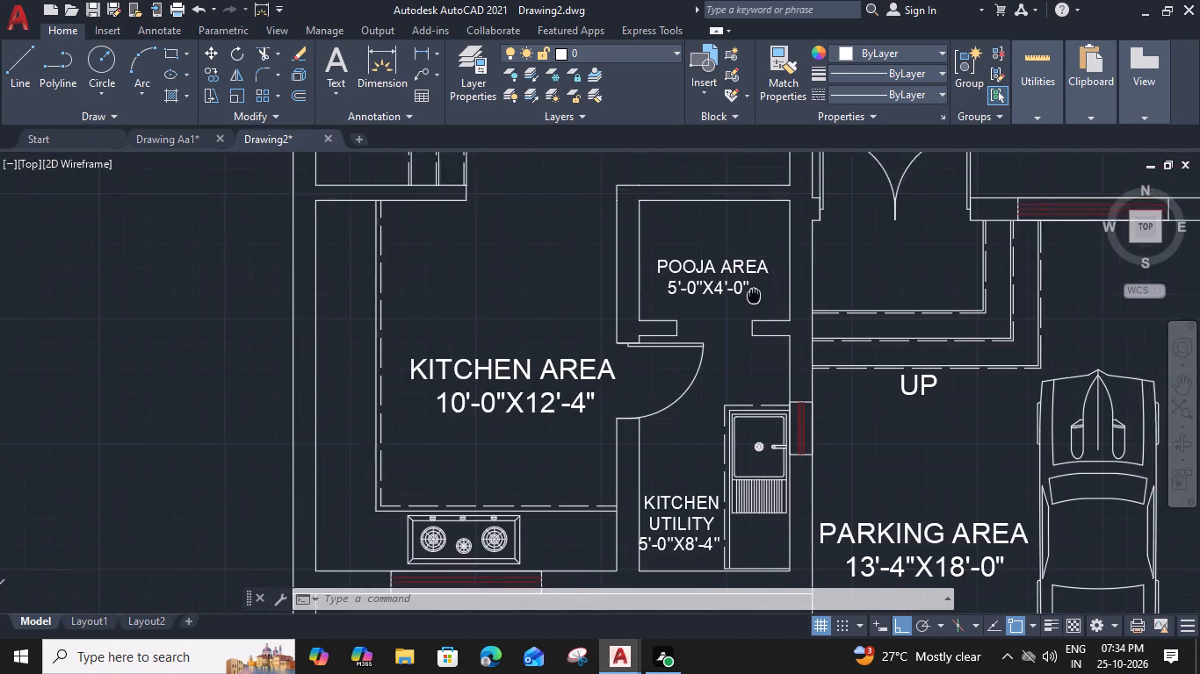
middle_drag(707, 348, 746, 107)
scroll(678, 382, down, 1)
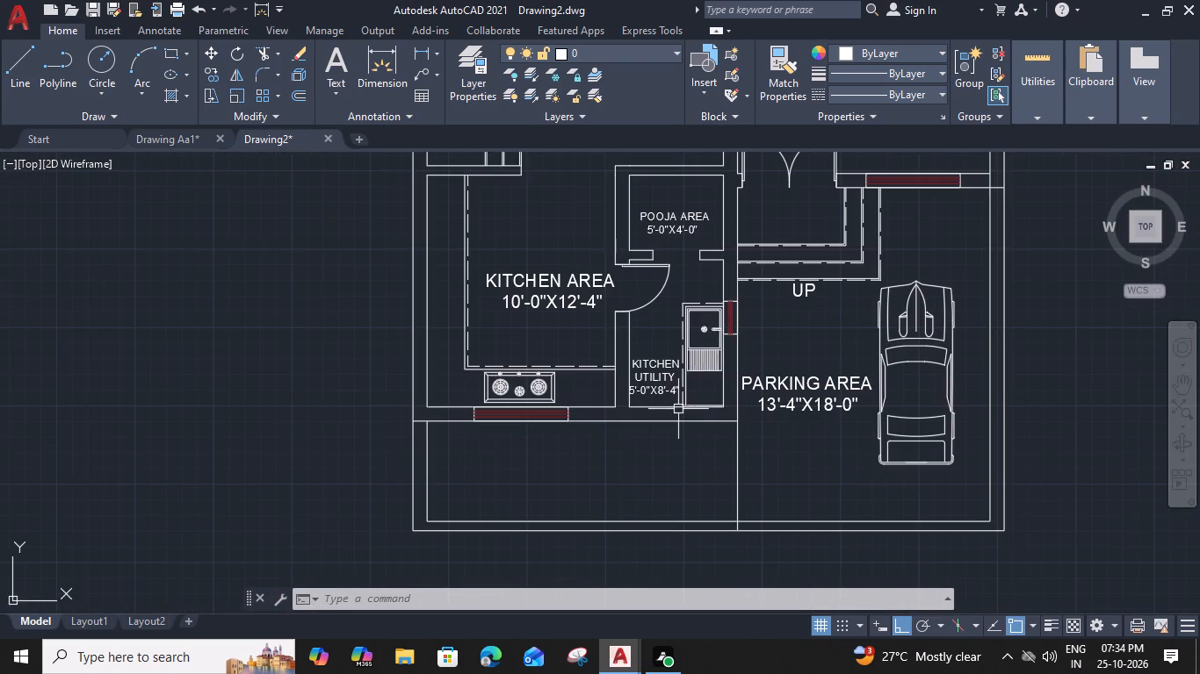
middle_drag(683, 408, 734, 346)
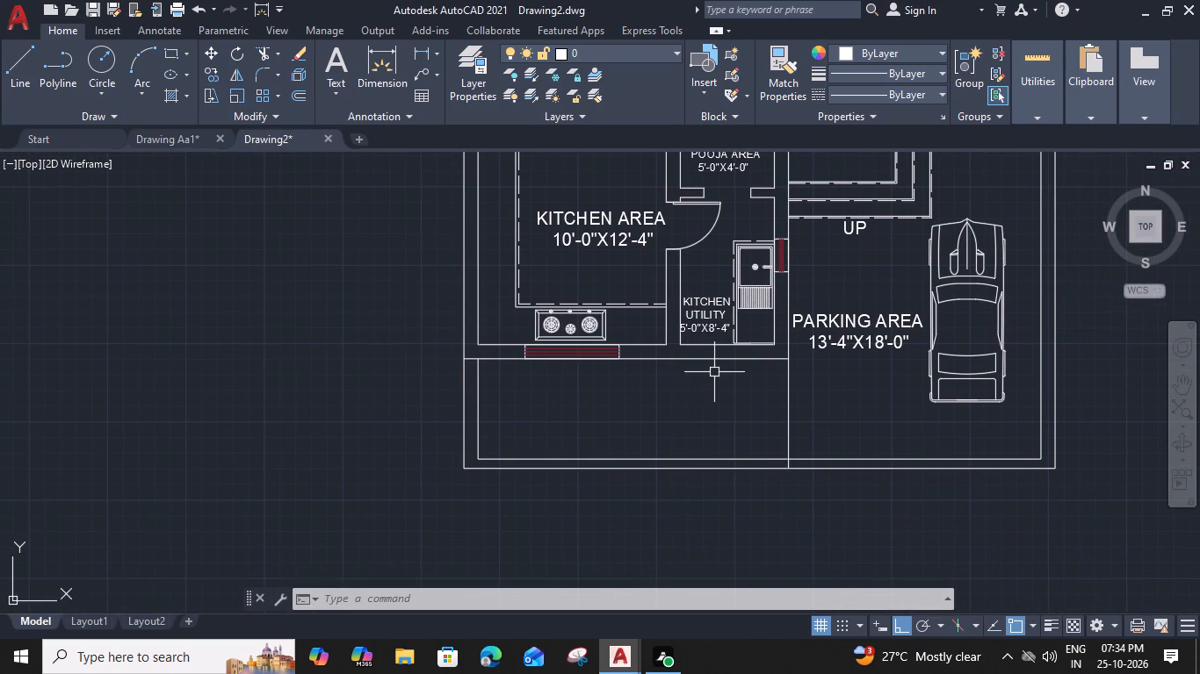
scroll(633, 395, up, 1)
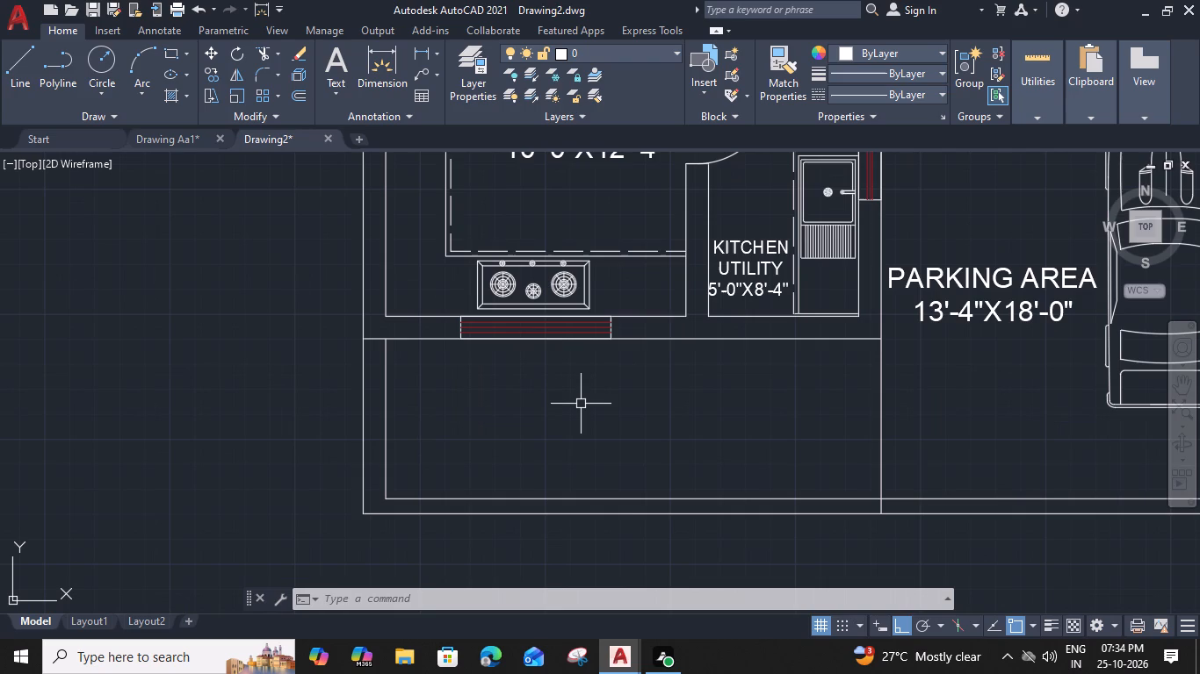
key(ctrl+3)
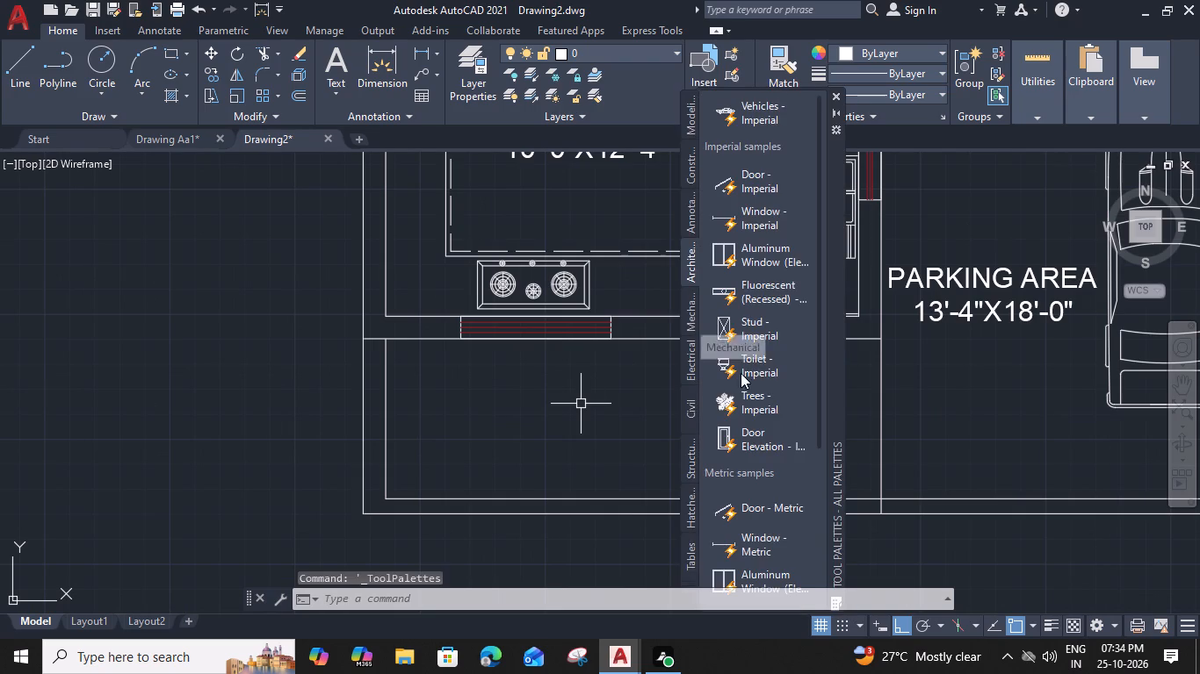
click(739, 394)
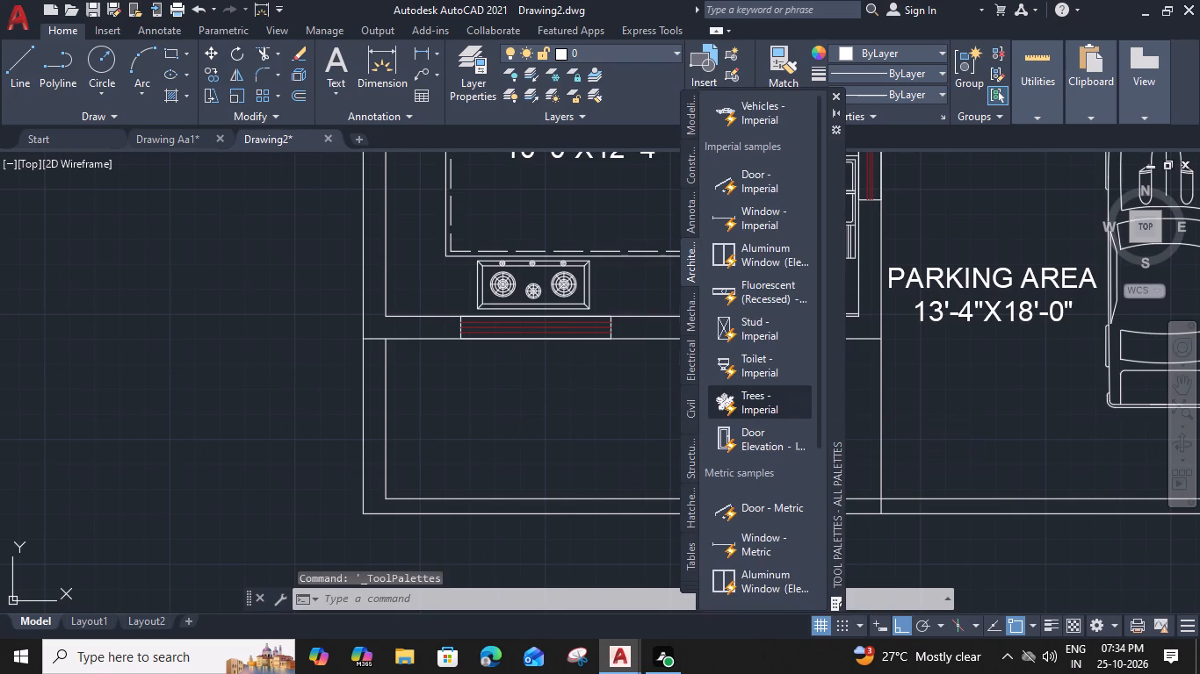
click(517, 430)
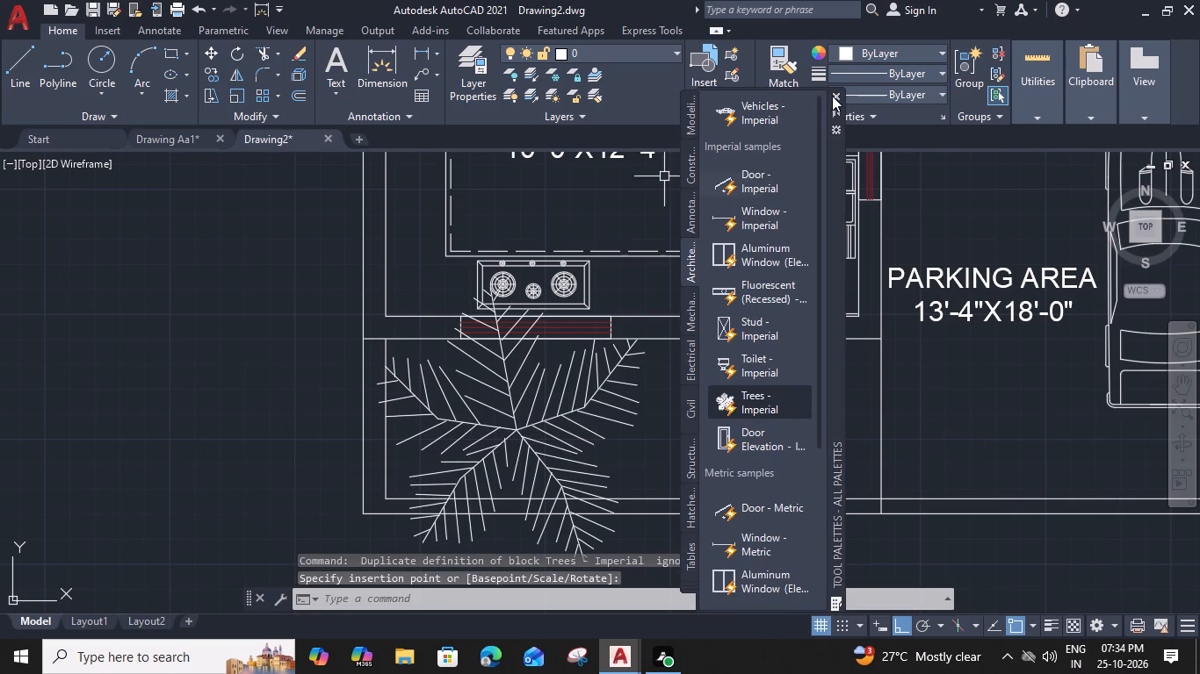
click(834, 96)
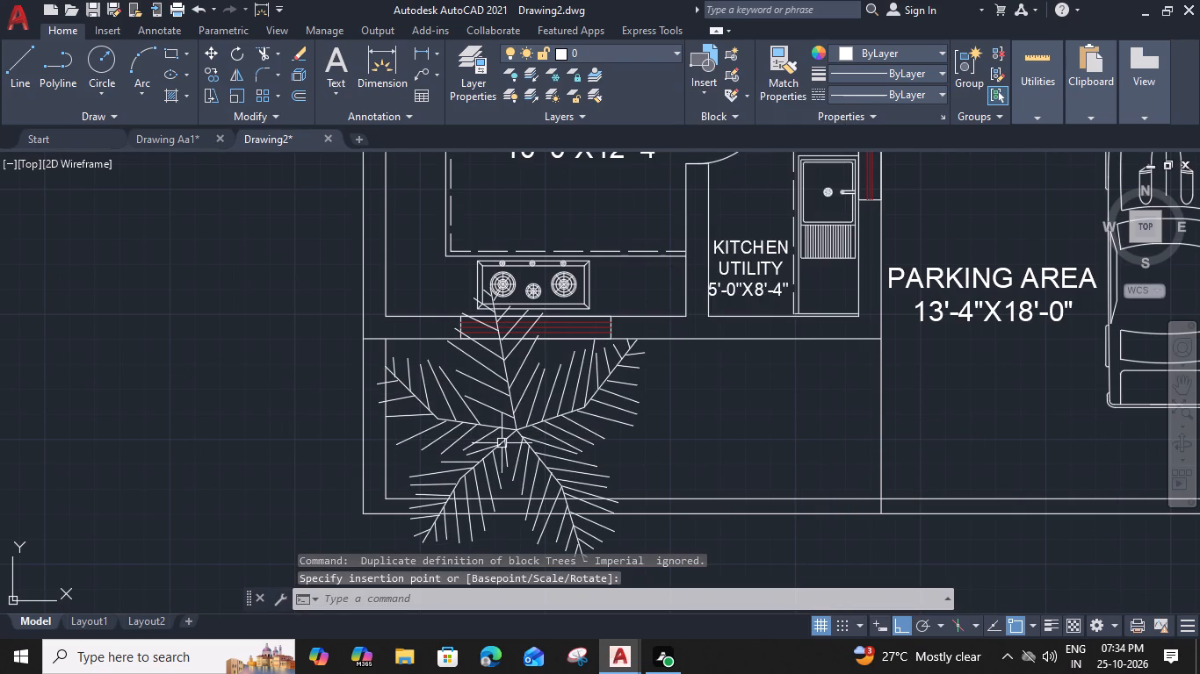
Scale the tree down about its centre so it fits inside the open strip.
click(495, 452)
text(SC)
key(space)
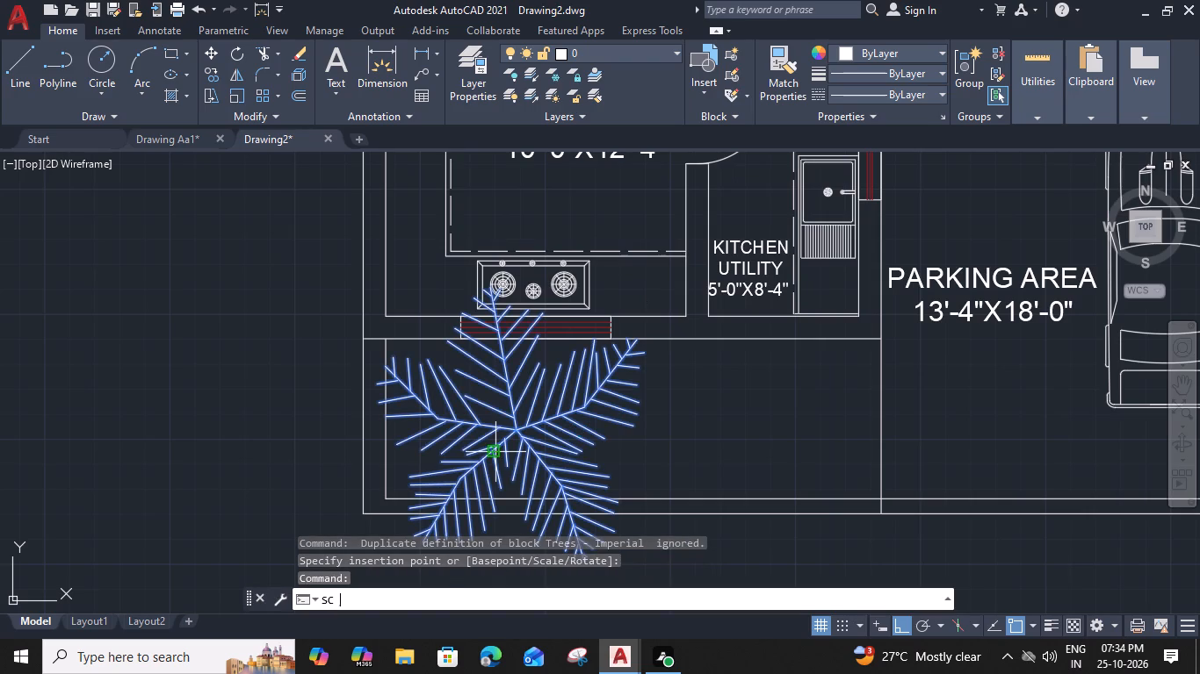
click(516, 437)
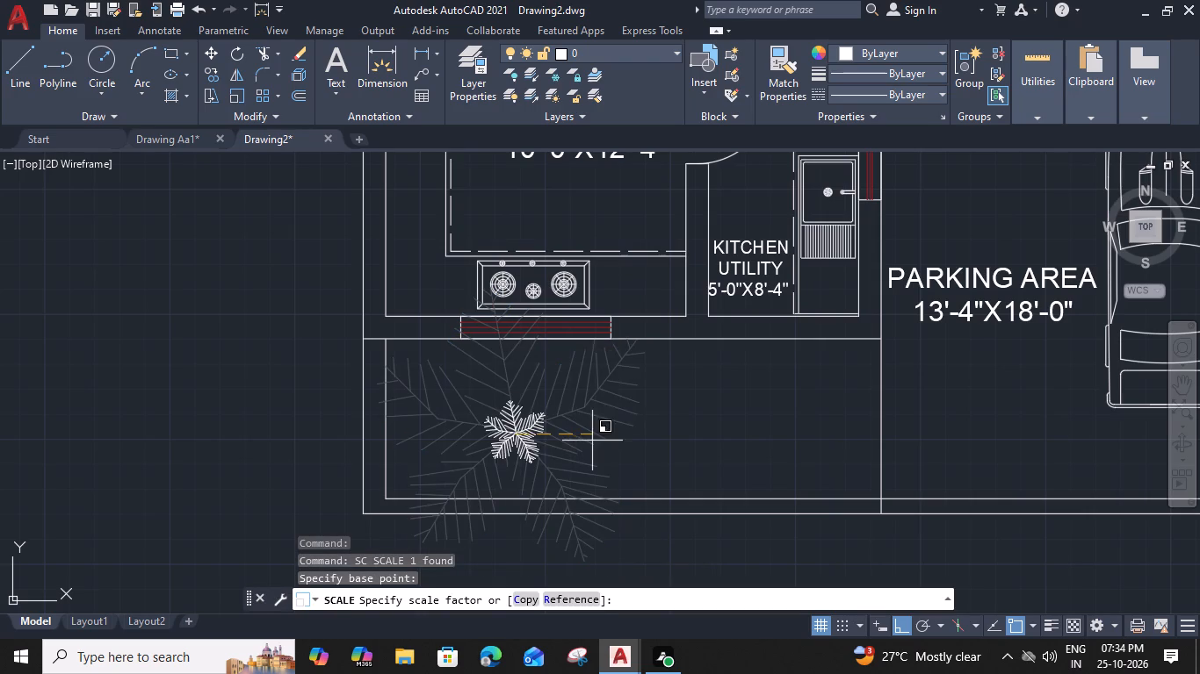
click(624, 440)
Move the scaled tree into the lower-left corner of the open strip, against the inner wall lines.
click(493, 447)
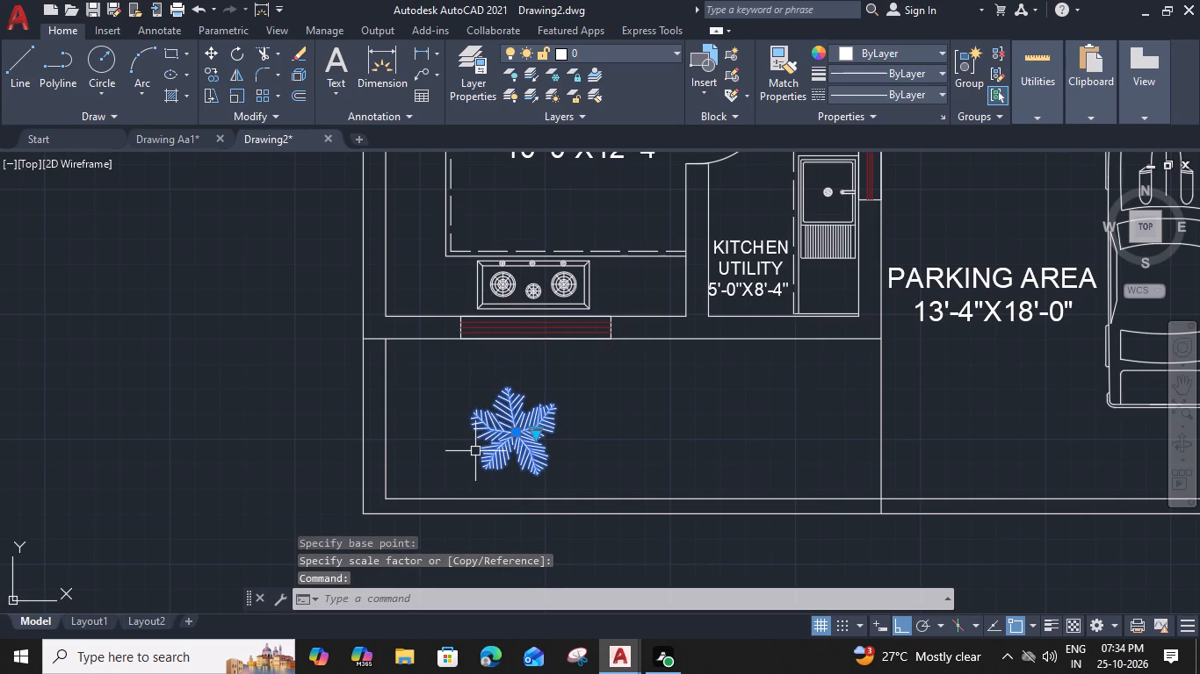
text(M)
key(space)
click(479, 470)
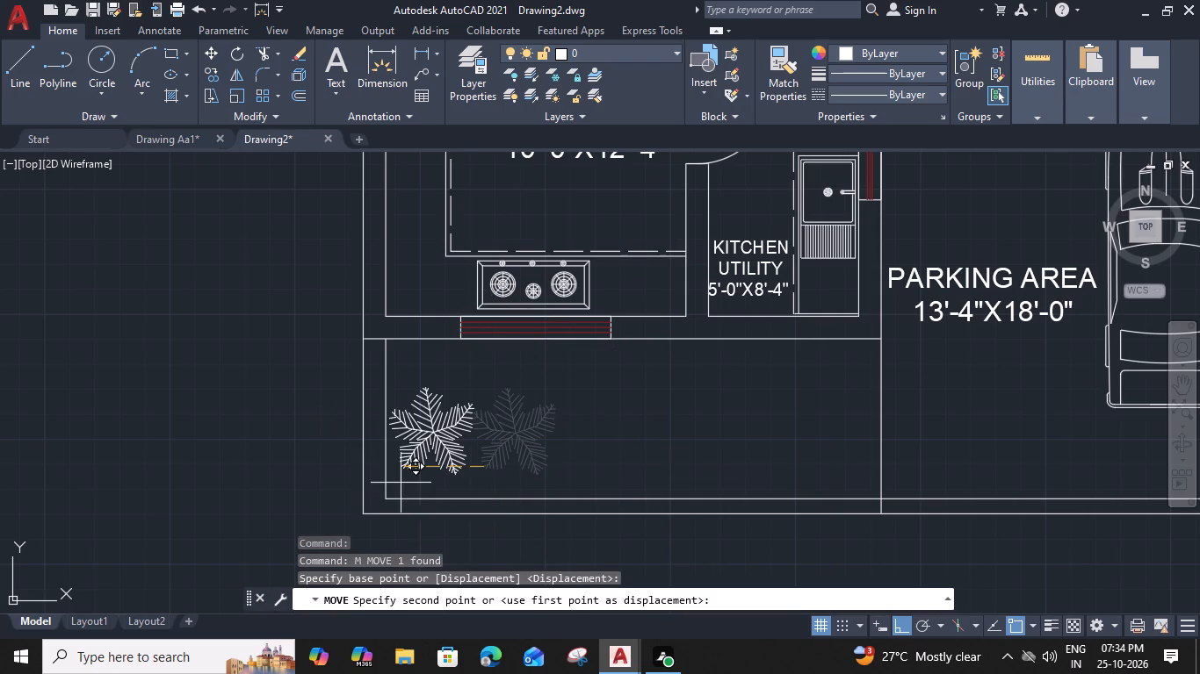
click(401, 483)
click(417, 464)
text(M)
key(space)
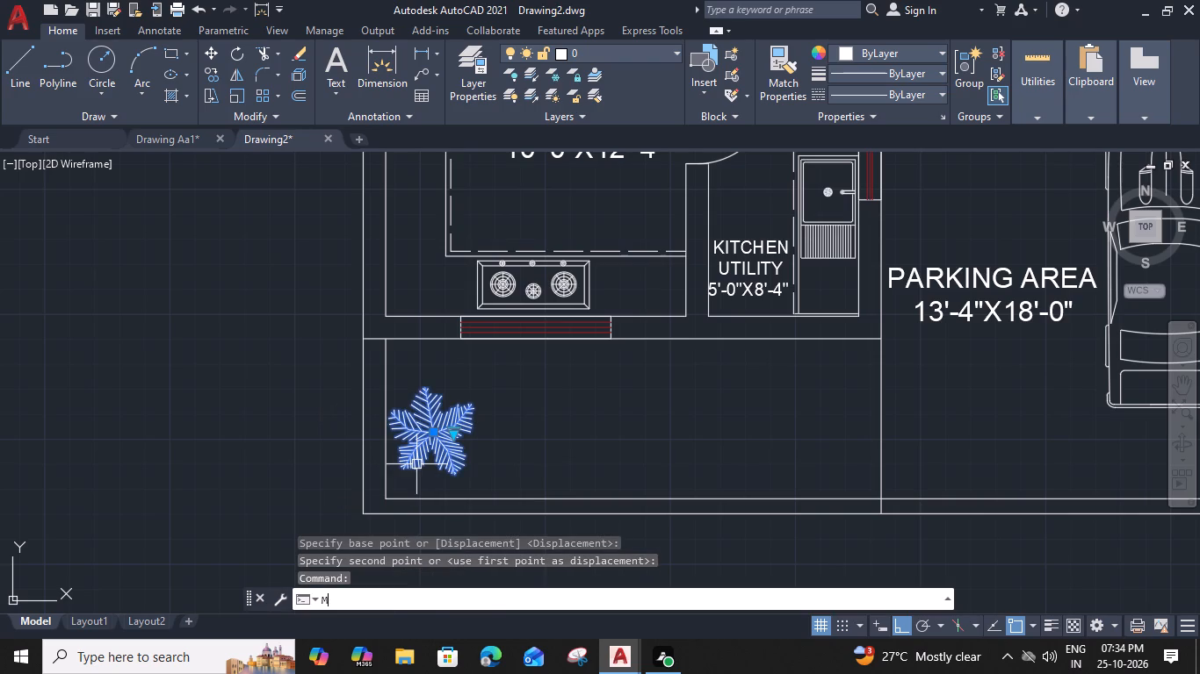
click(405, 472)
click(400, 493)
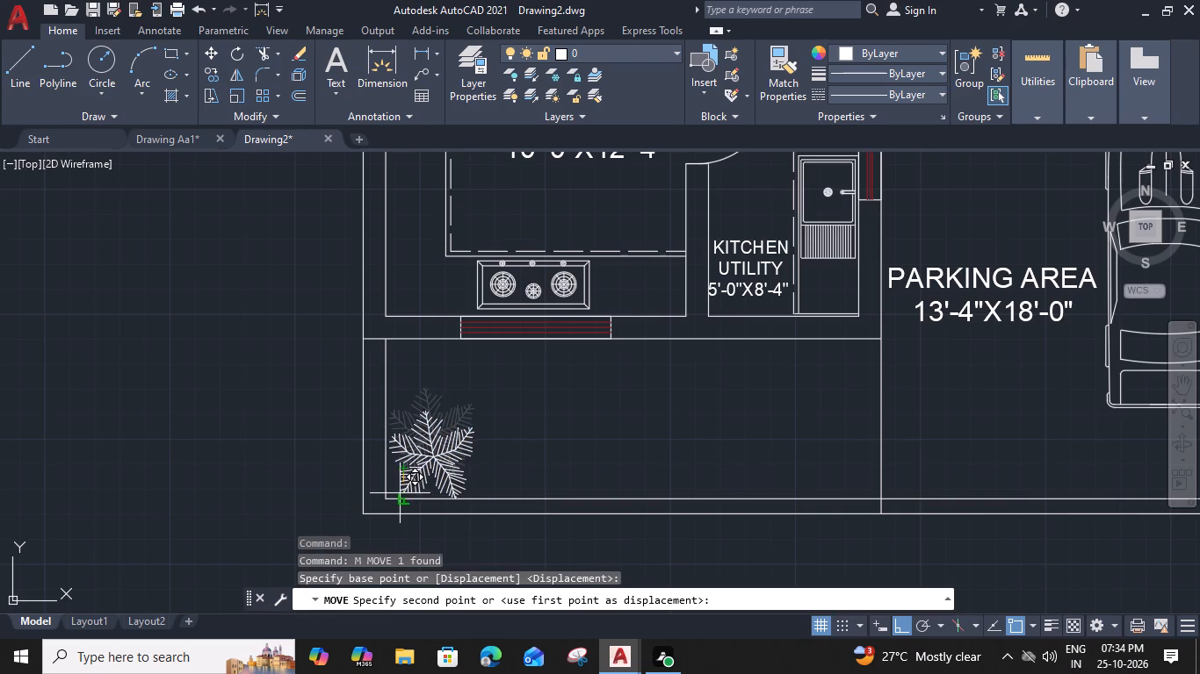
Copy the corner tree straight up to just below the kitchen wall, using its right leaf tip as base point.
click(424, 458)
text(CO)
key(space)
click(477, 441)
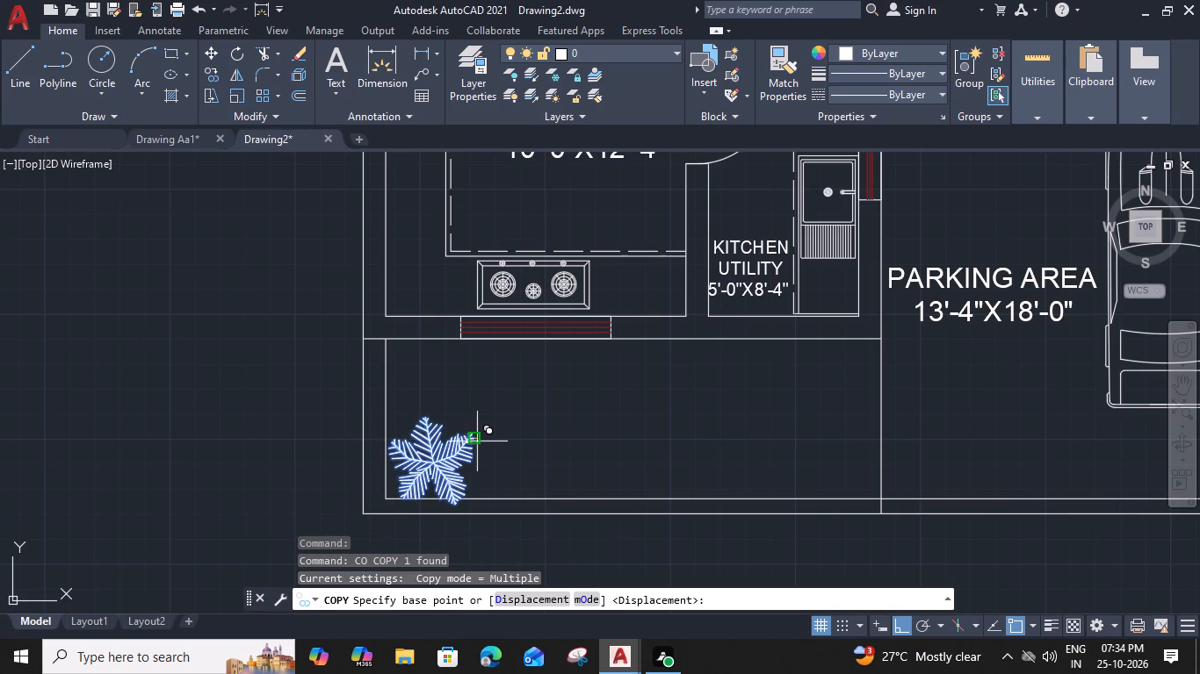
click(480, 350)
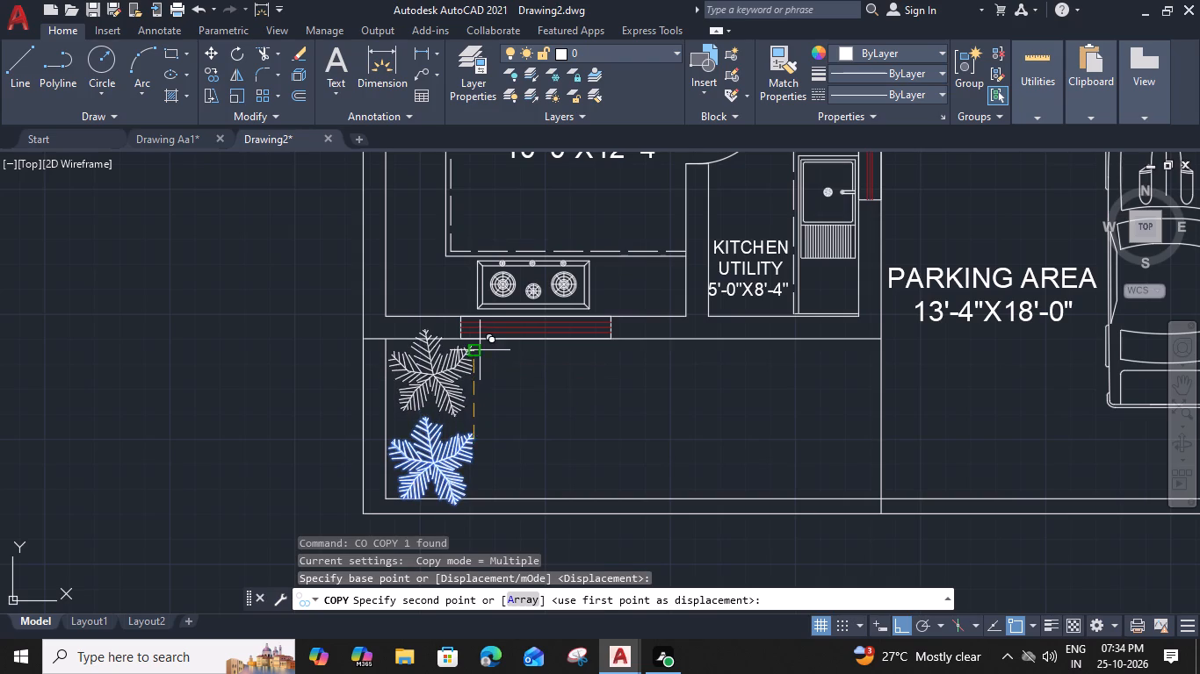
key(Escape)
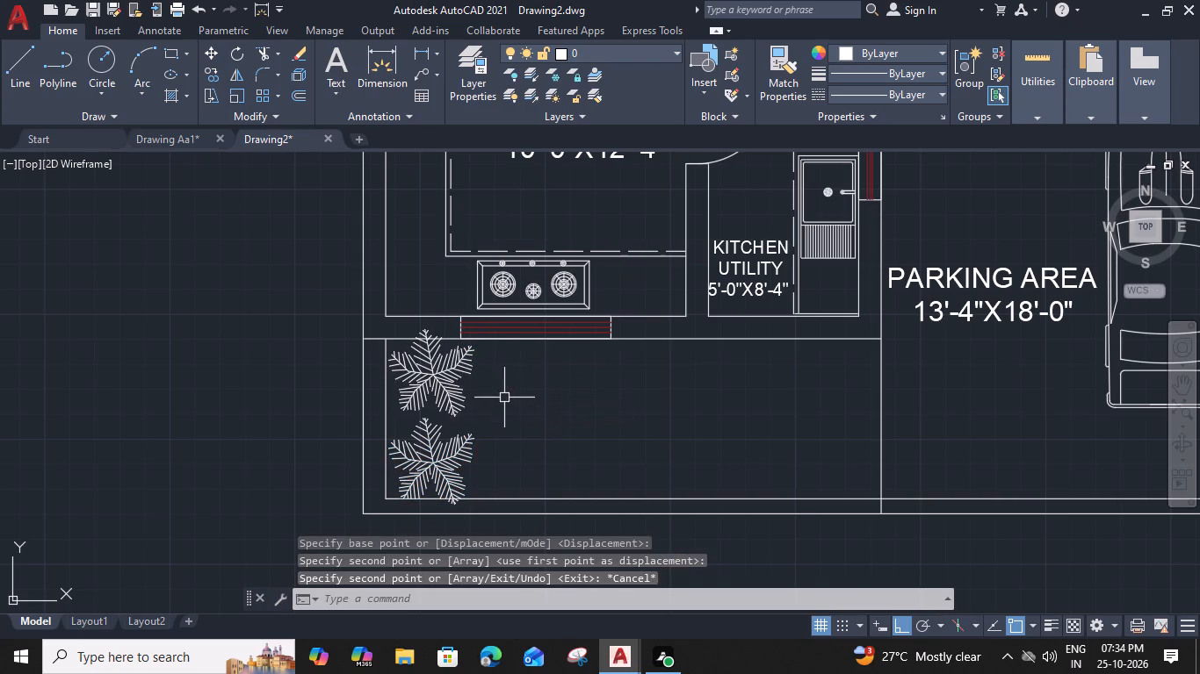
Copy the upper tree straight across to the side away from the wall, using its right leaf tip as base point.
click(450, 375)
text(CO)
key(space)
click(473, 352)
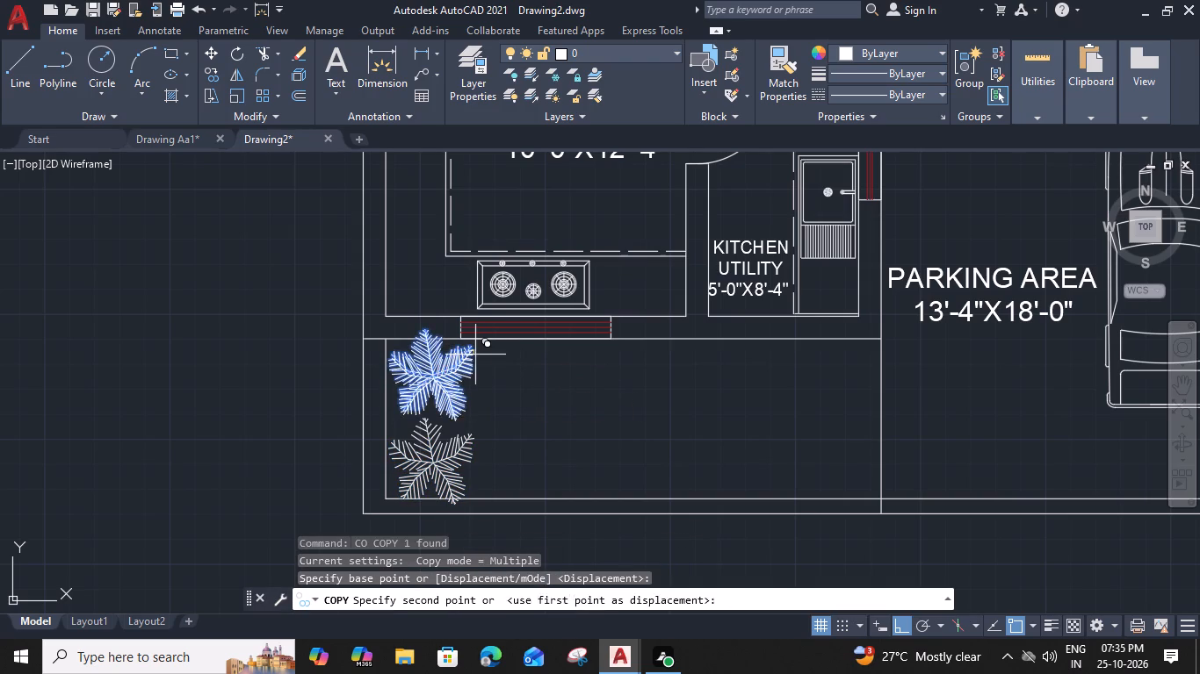
click(557, 363)
key(Escape)
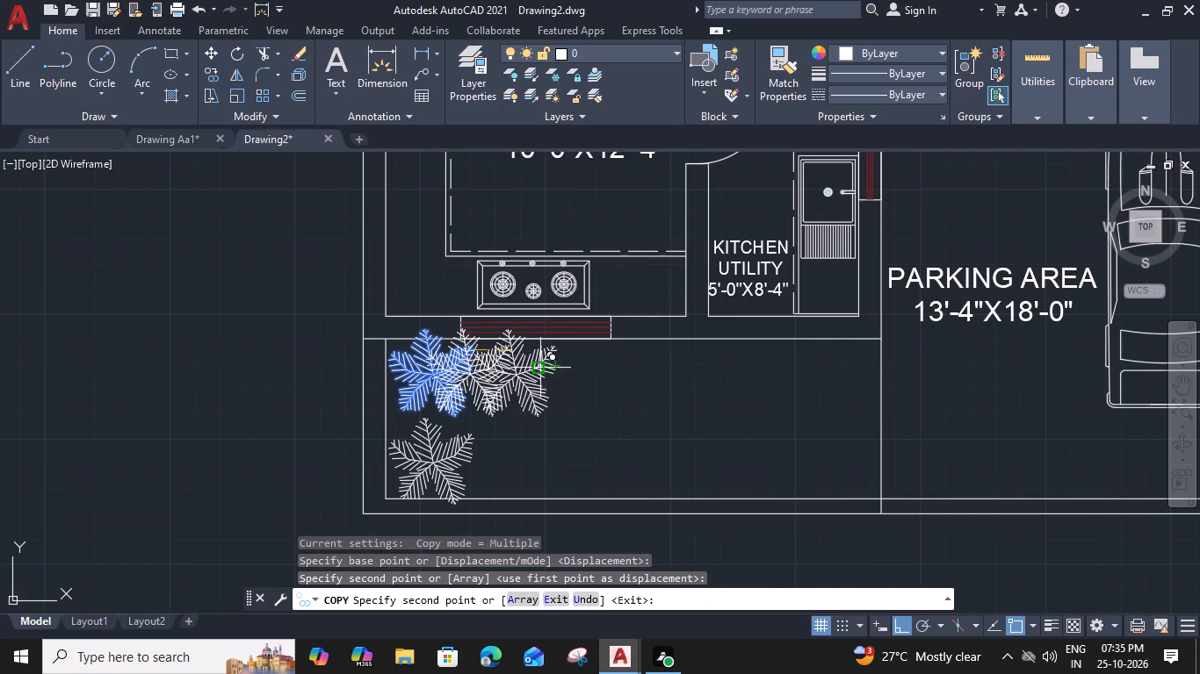
double_click(500, 374)
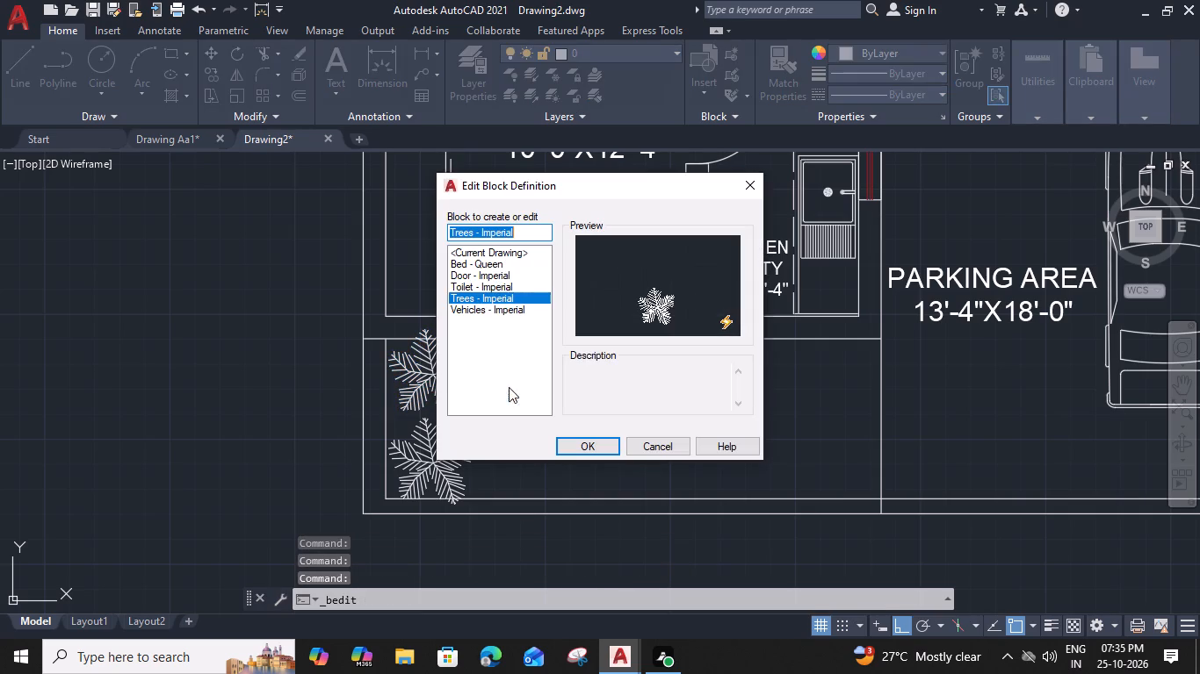
click(751, 177)
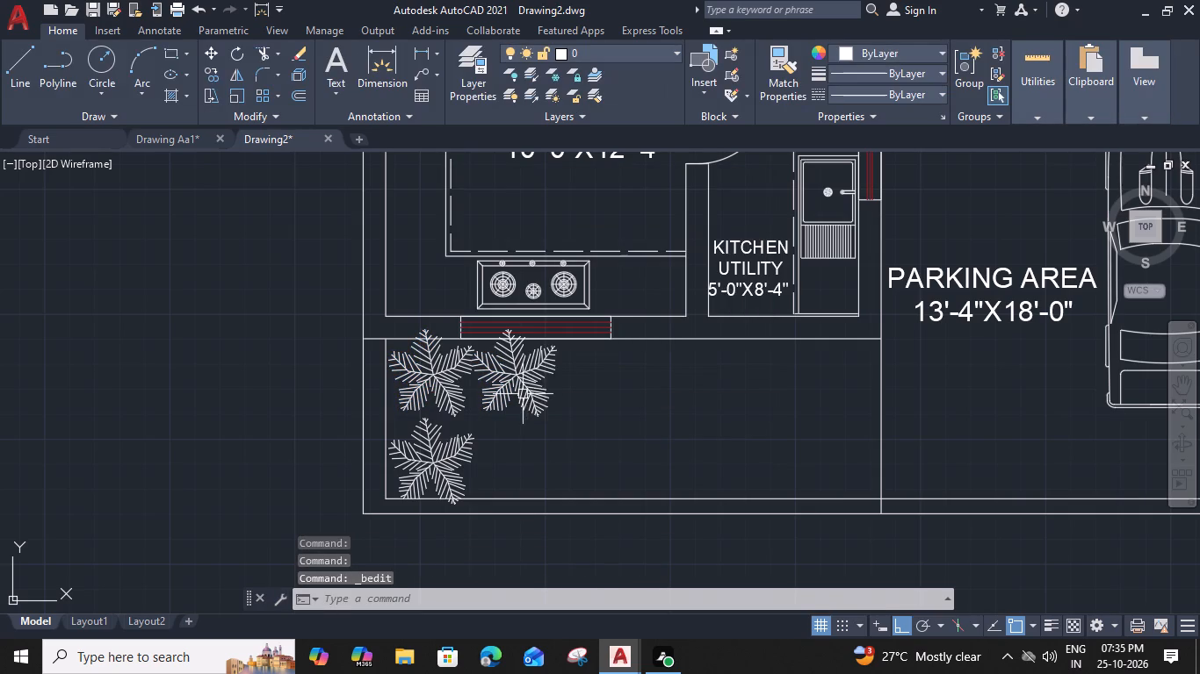
Scale the newly copied tree down to about half its size, using a base point near its centre.
click(518, 377)
text(SC)
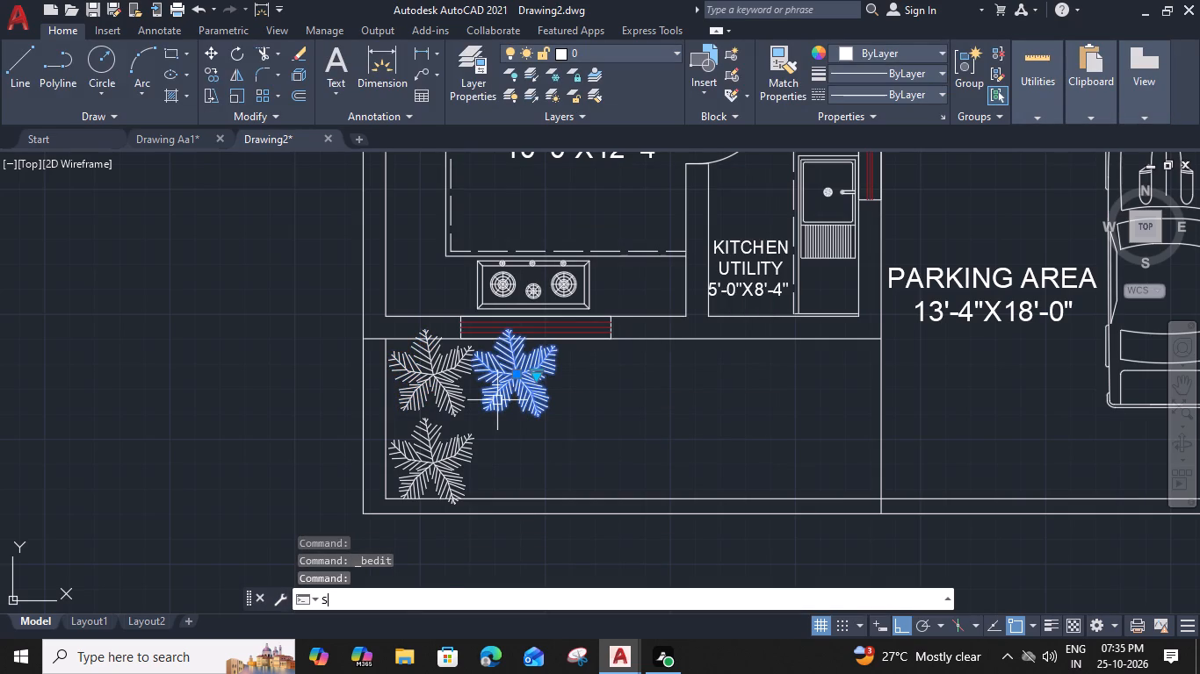
key(space)
click(523, 371)
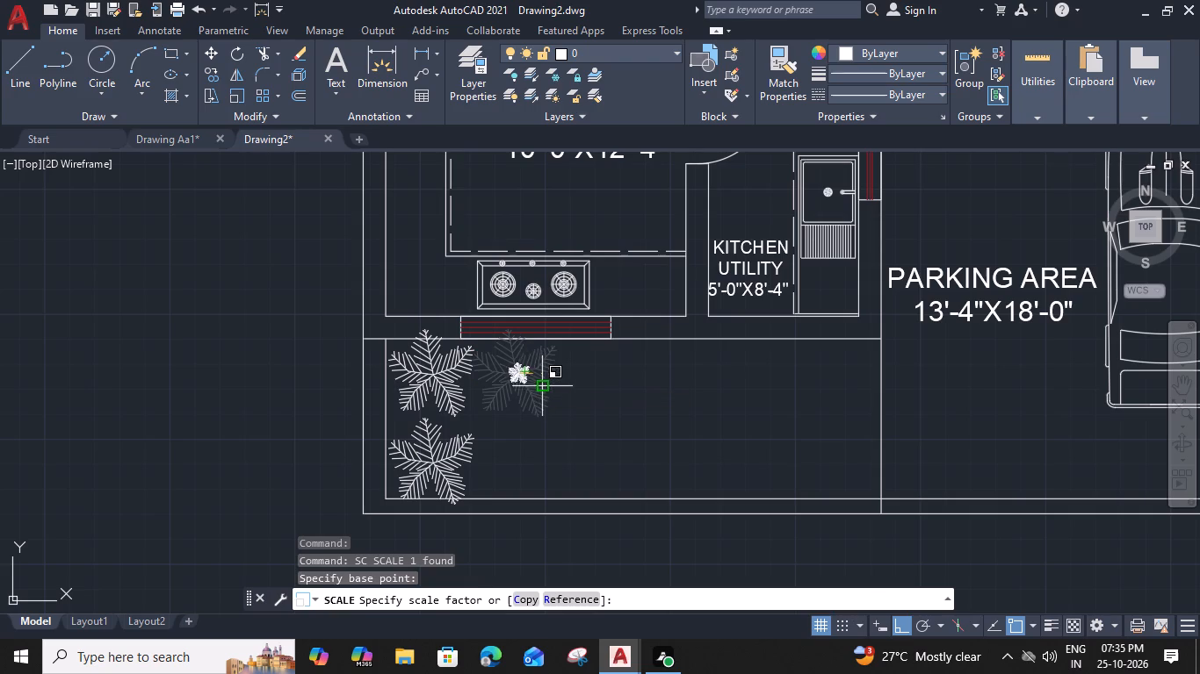
scroll(565, 387, up, 1)
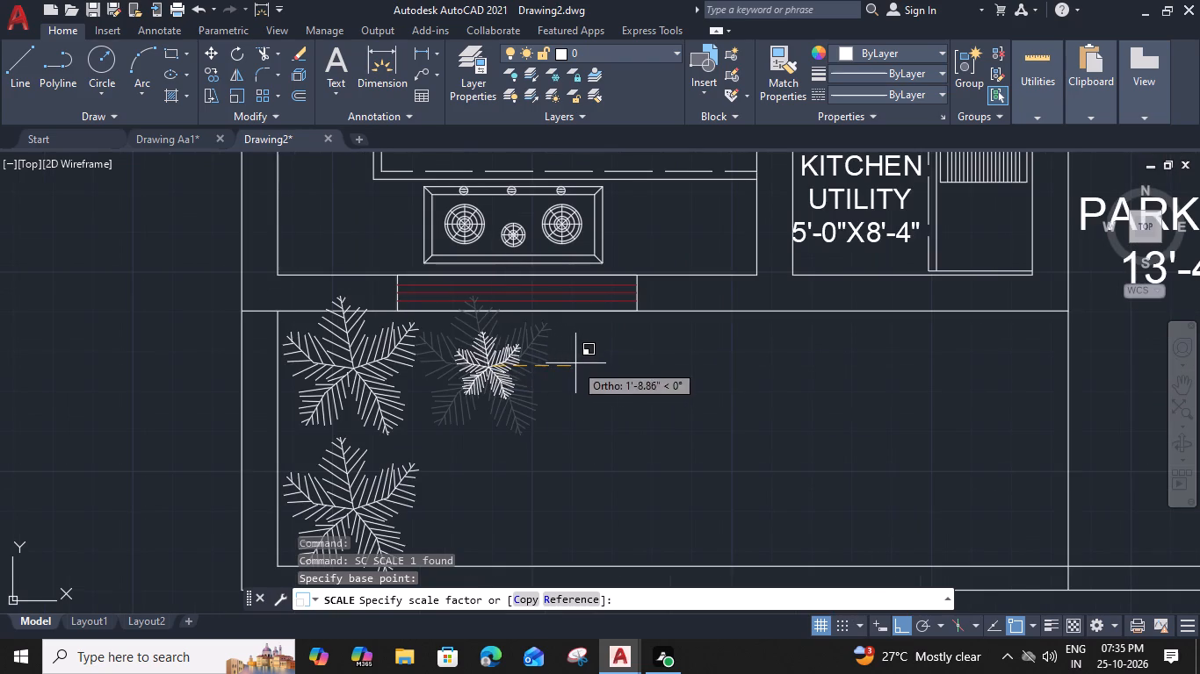
click(577, 365)
Move the small tree about 11.5 inches horizontally so it sits against the upper large tree.
click(462, 380)
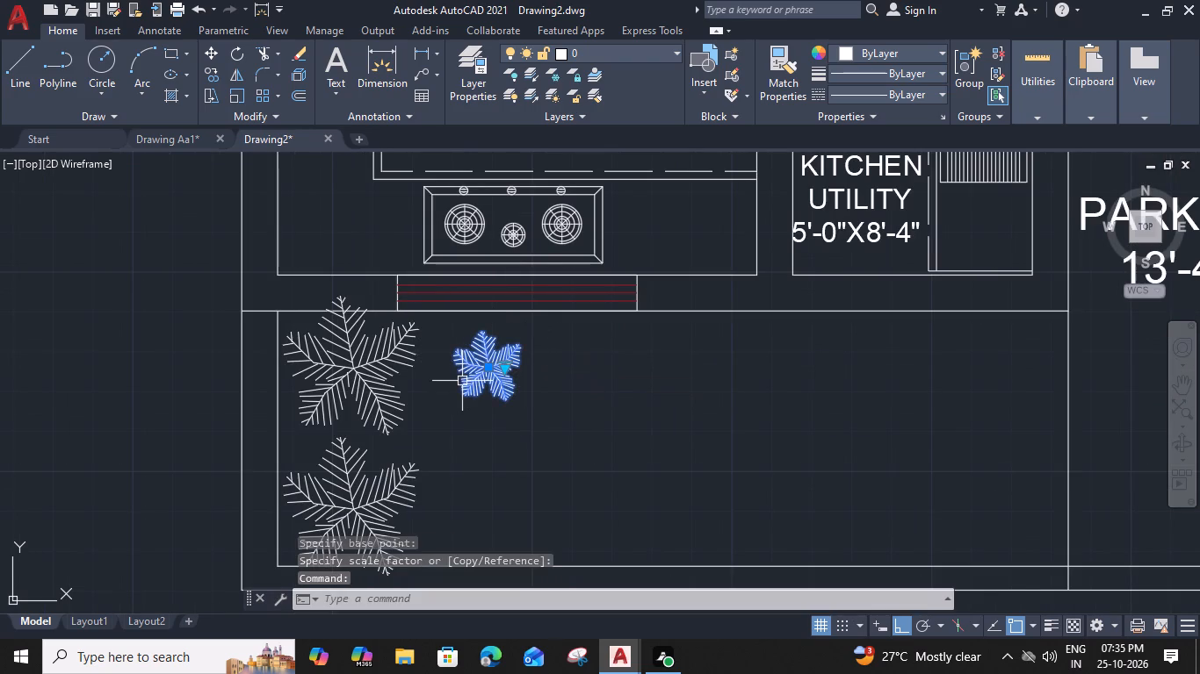
text(M)
key(space)
click(467, 396)
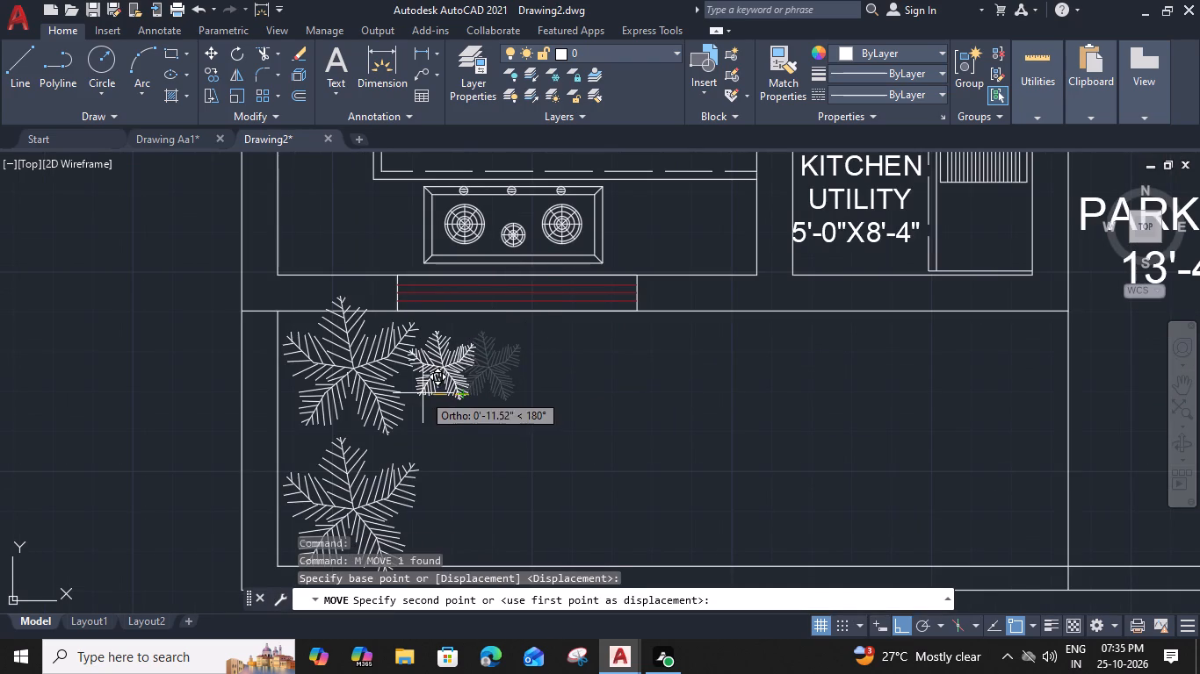
click(423, 393)
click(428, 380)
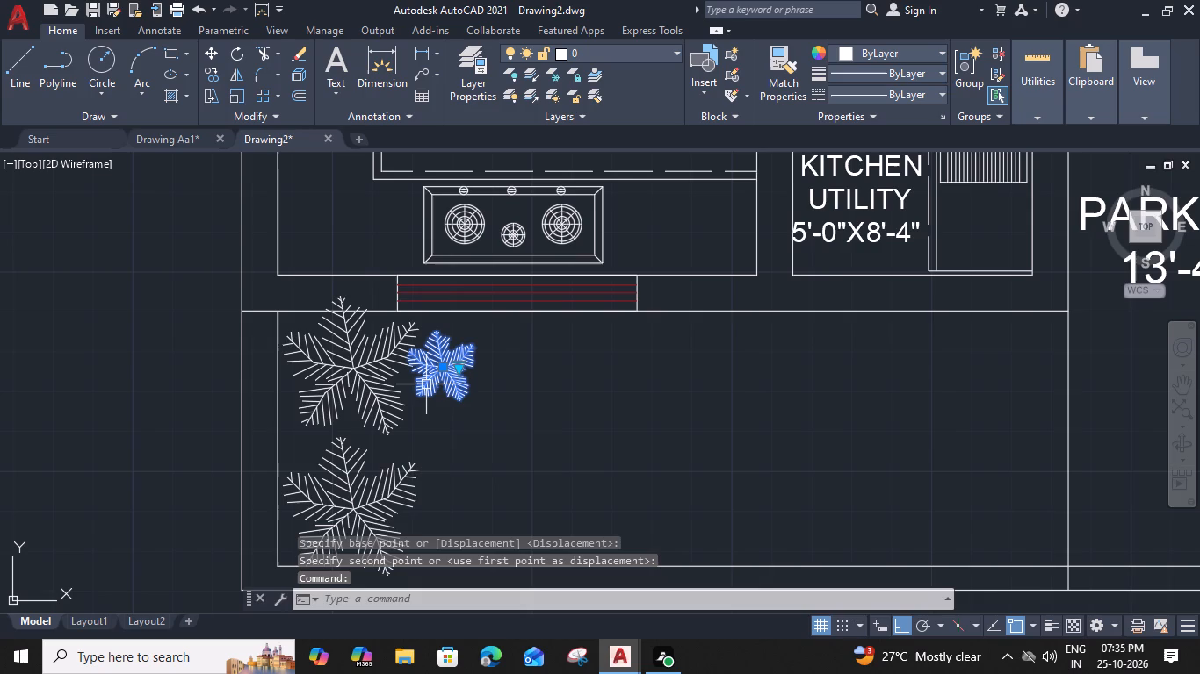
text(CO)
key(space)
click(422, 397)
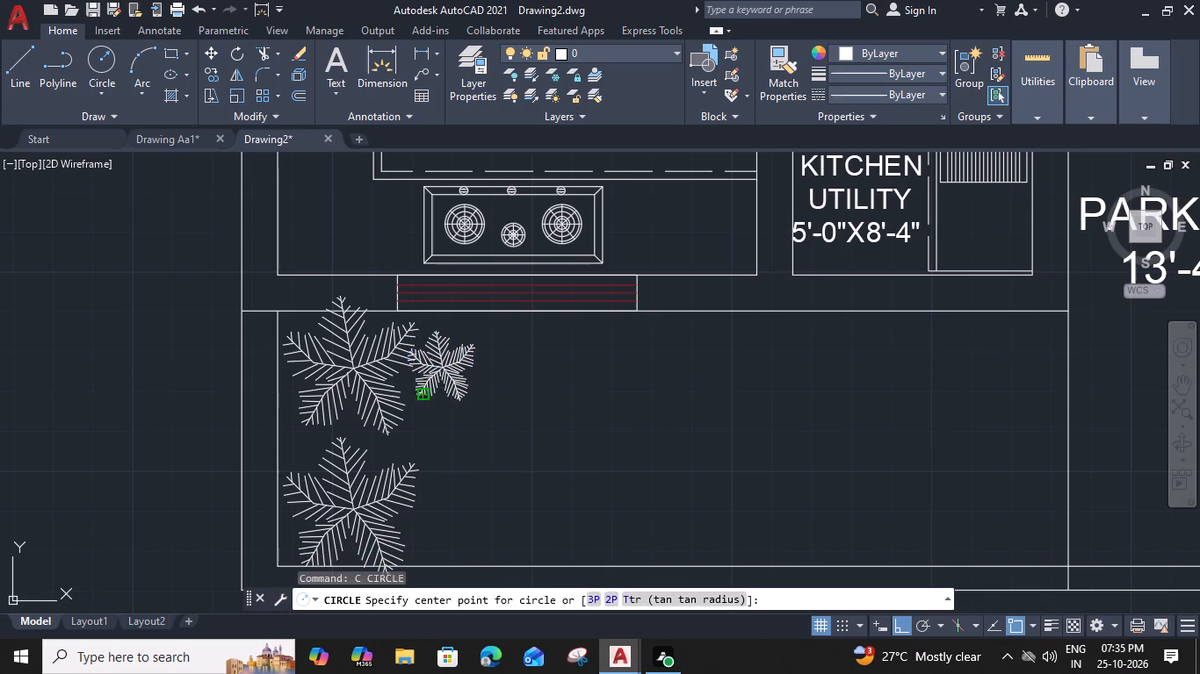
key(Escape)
Copy the small tree straight down twice to form a column of three, the second copy about 2'-8" below the original.
click(426, 384)
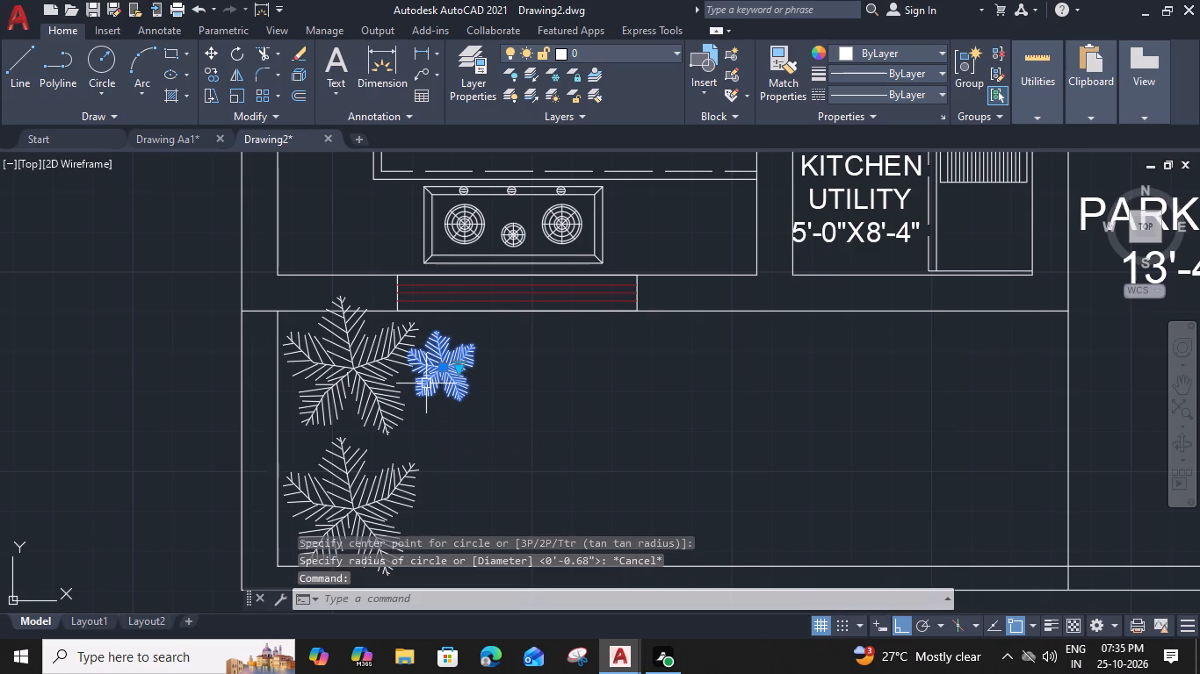
key(c)
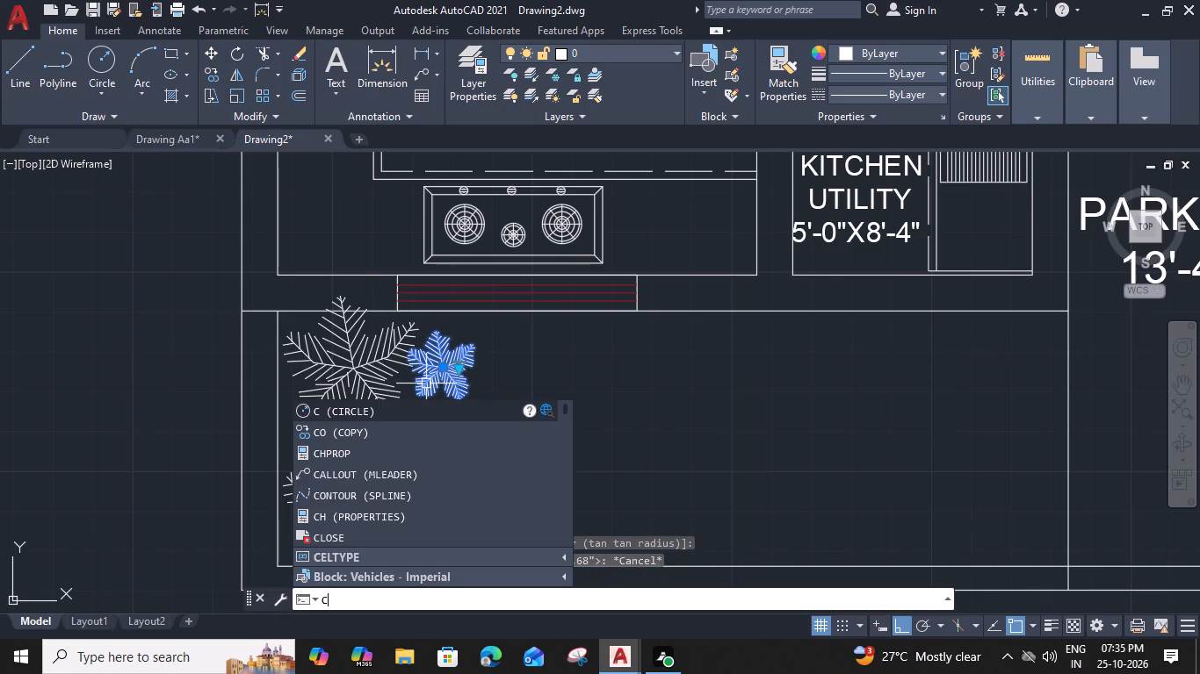
text(O)
key(space)
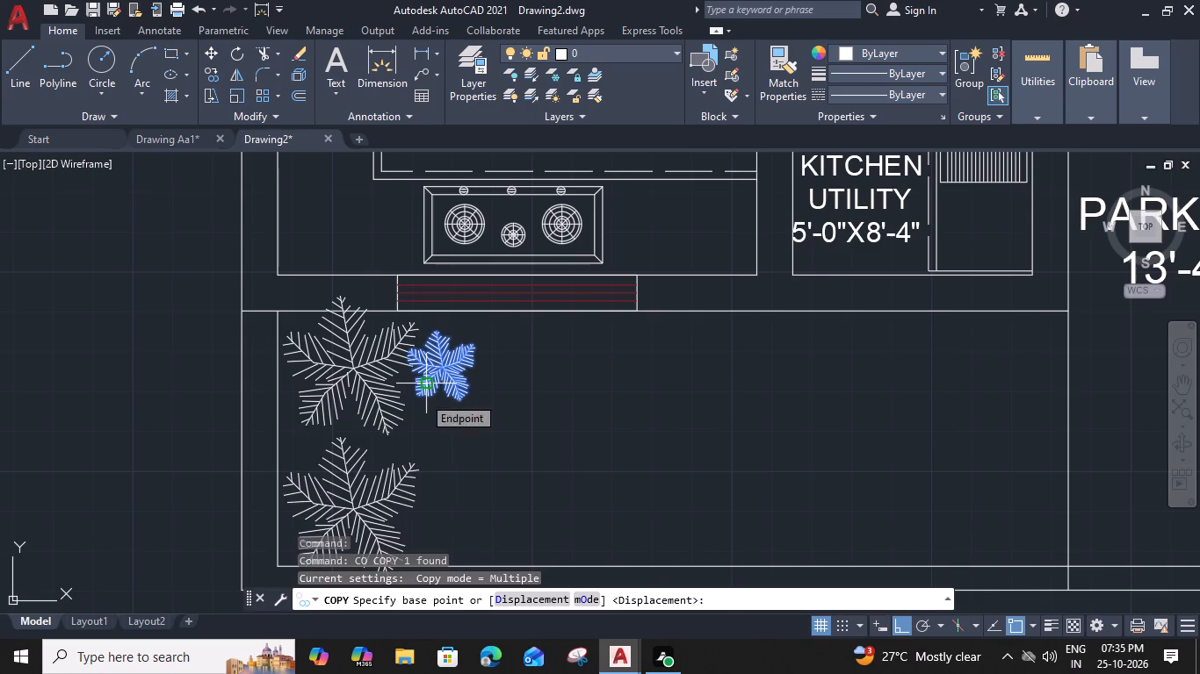
click(419, 398)
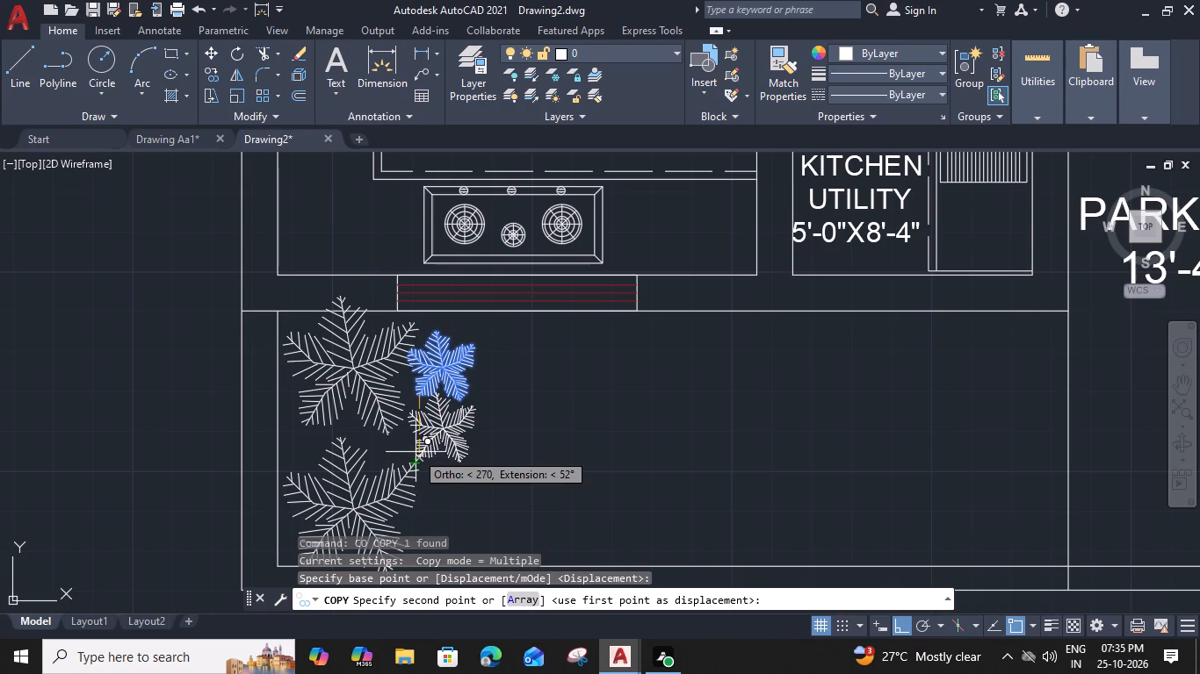
click(416, 452)
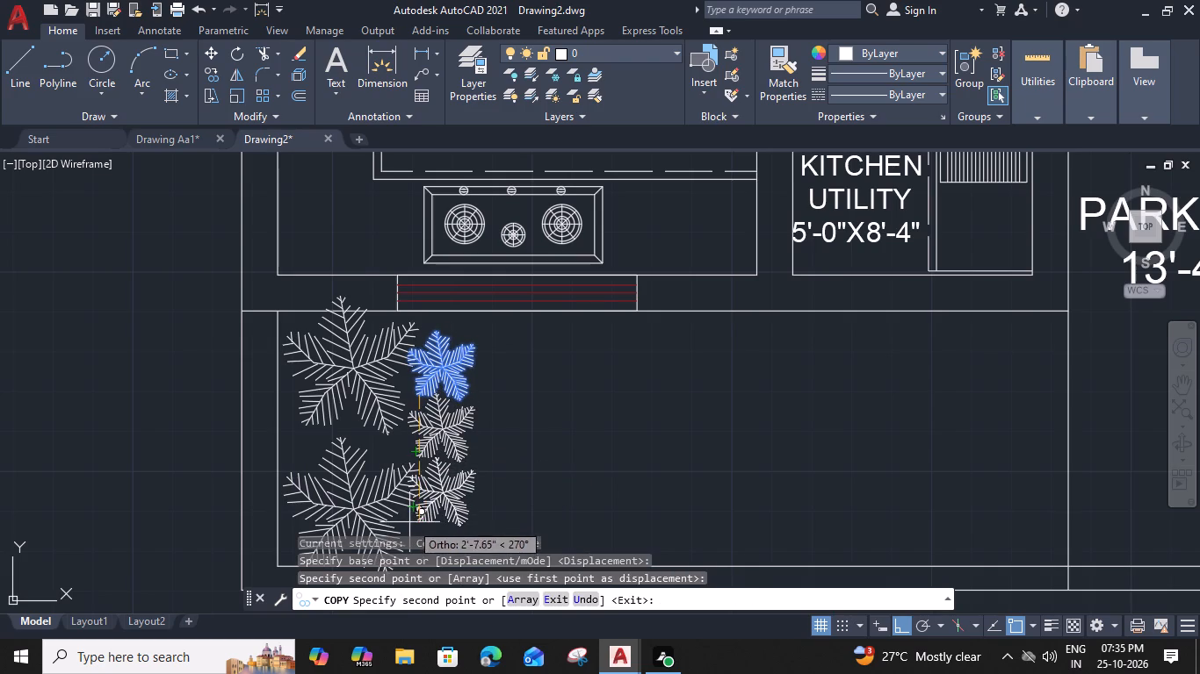
click(409, 522)
middle_drag(410, 499, 404, 426)
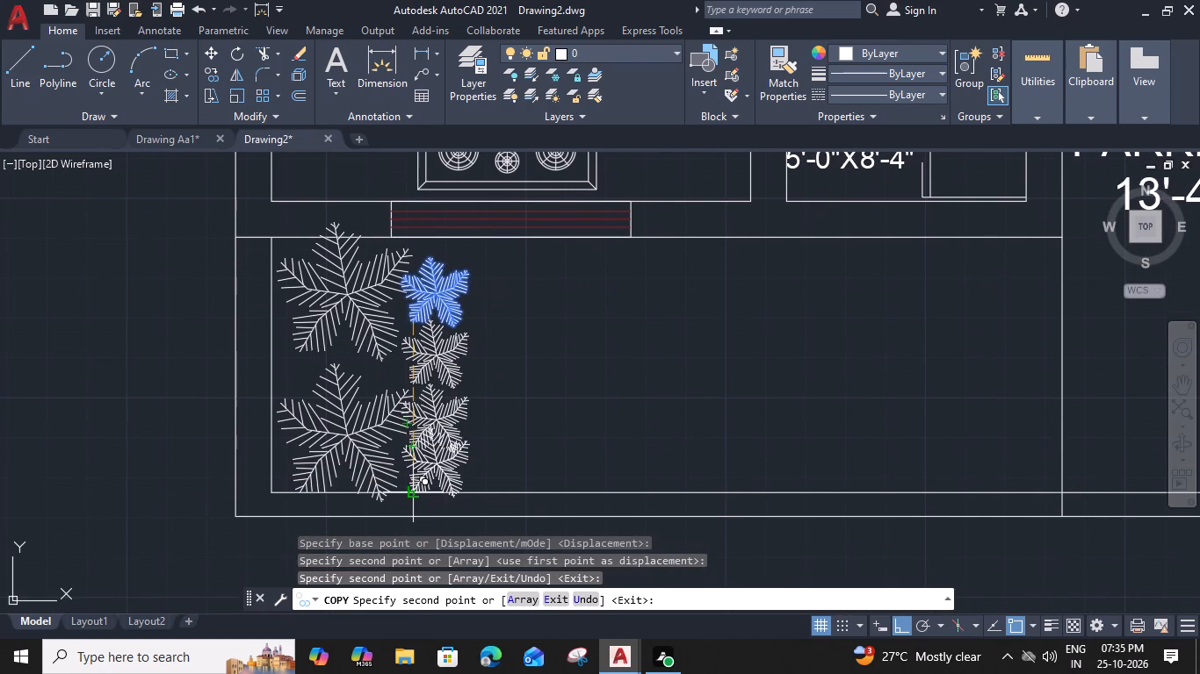
key(Escape)
Mirror the two large and three small trees about a vertical line through the middle of the strip, keeping the originals.
scroll(564, 363, down, 1)
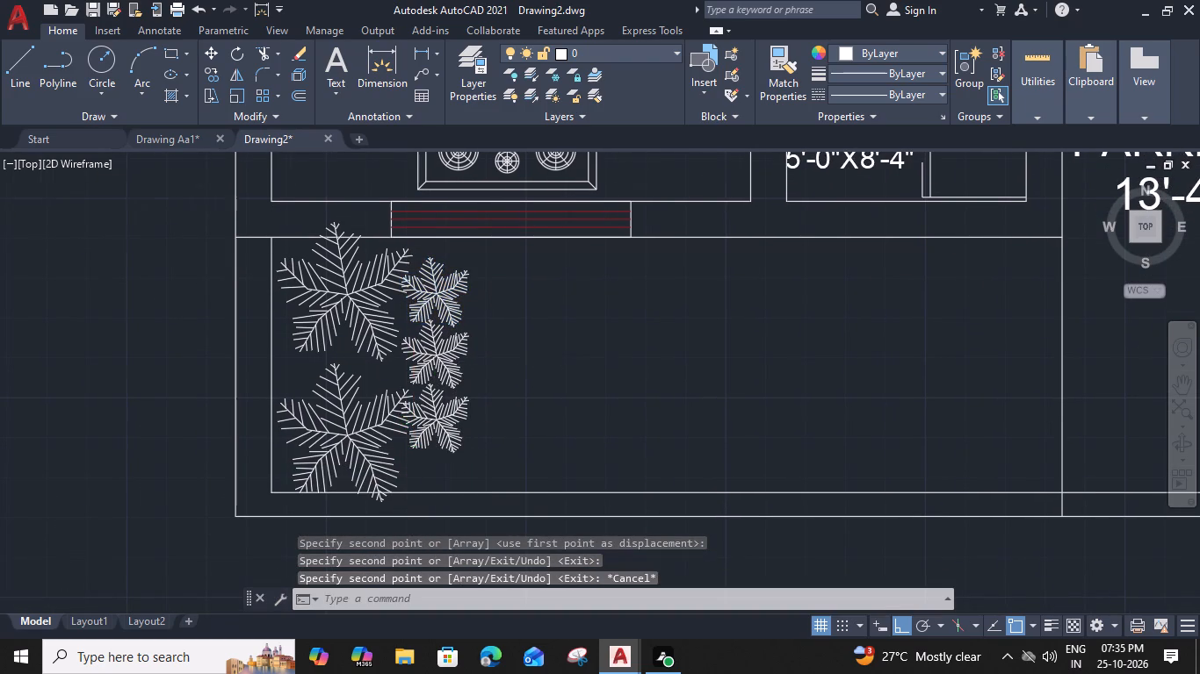
scroll(564, 363, down, 1)
middle_drag(649, 375, 605, 377)
scroll(502, 349, up, 2)
click(473, 298)
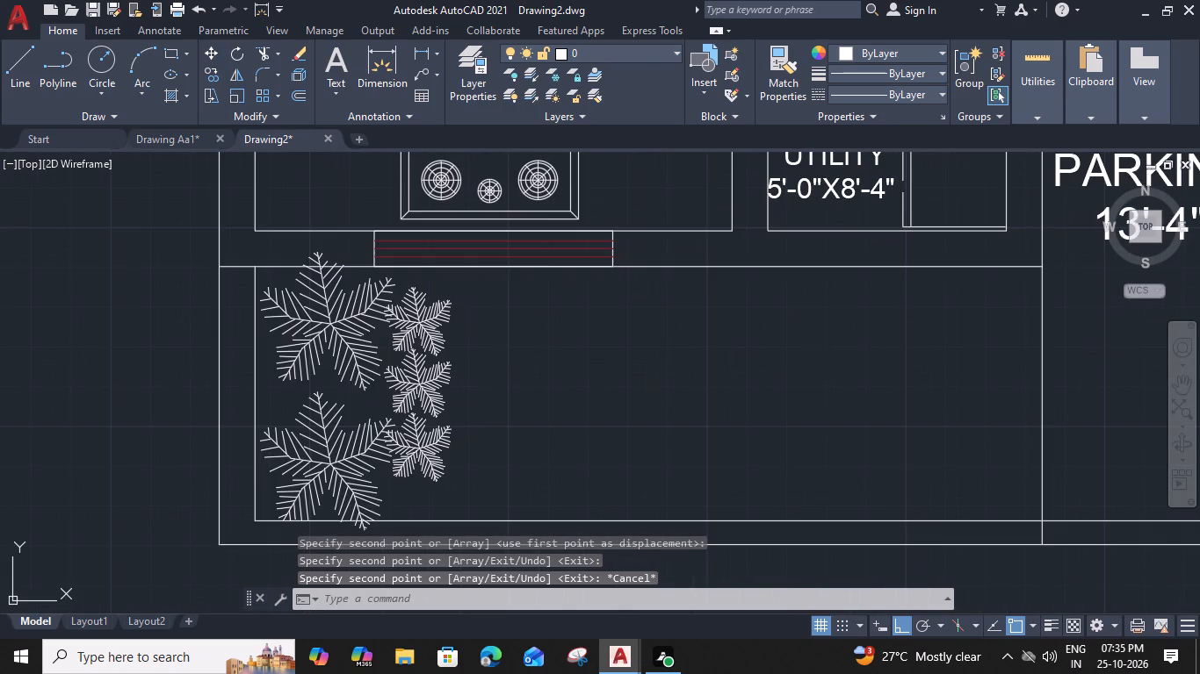
click(293, 501)
text(MI)
key(space)
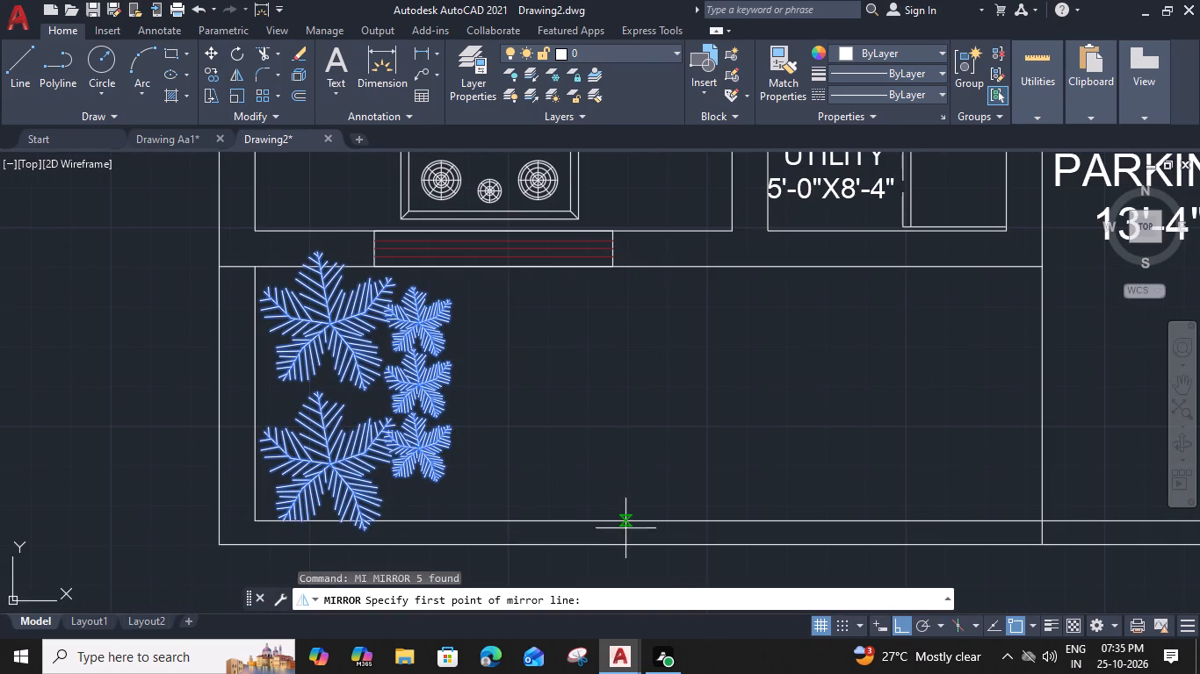
click(651, 522)
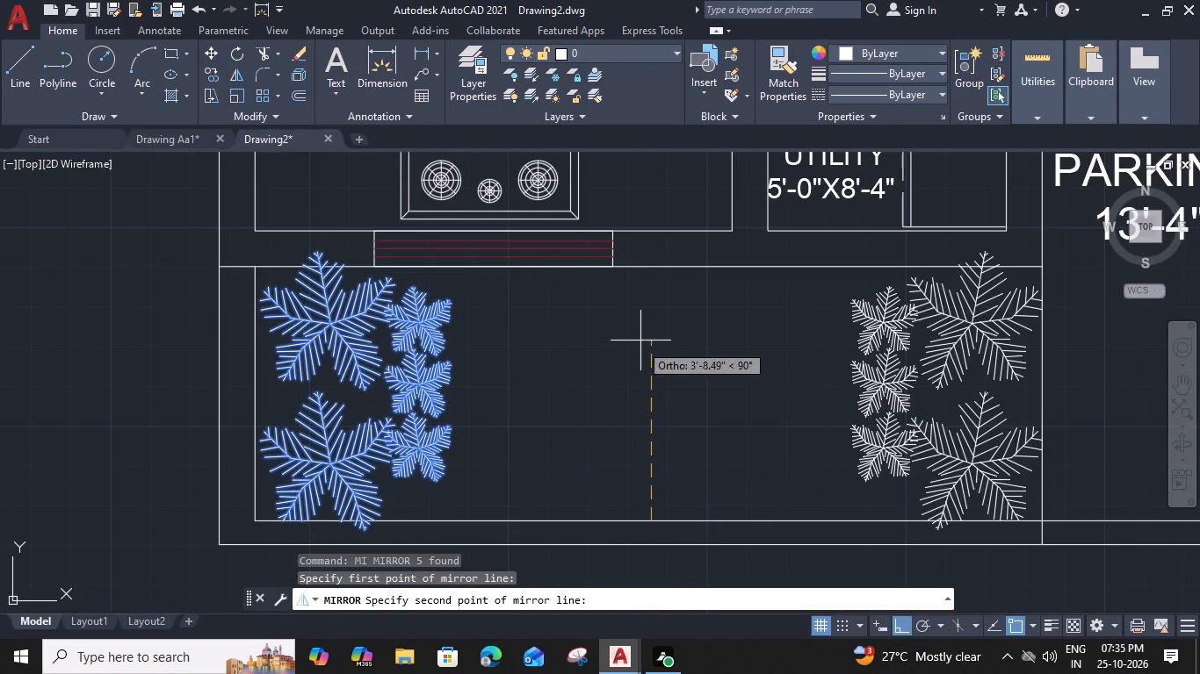
click(655, 269)
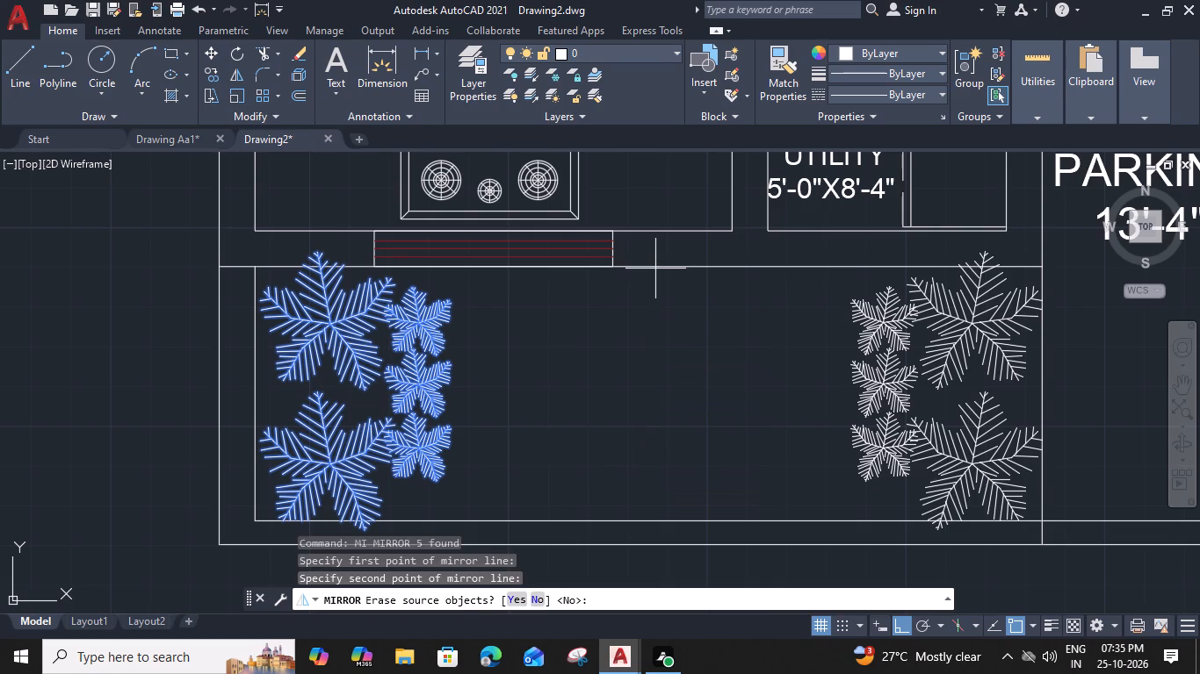
key(space)
Trim the end of the parking area's dividing line where it crosses the front boundary wall.
scroll(767, 471, down, 2)
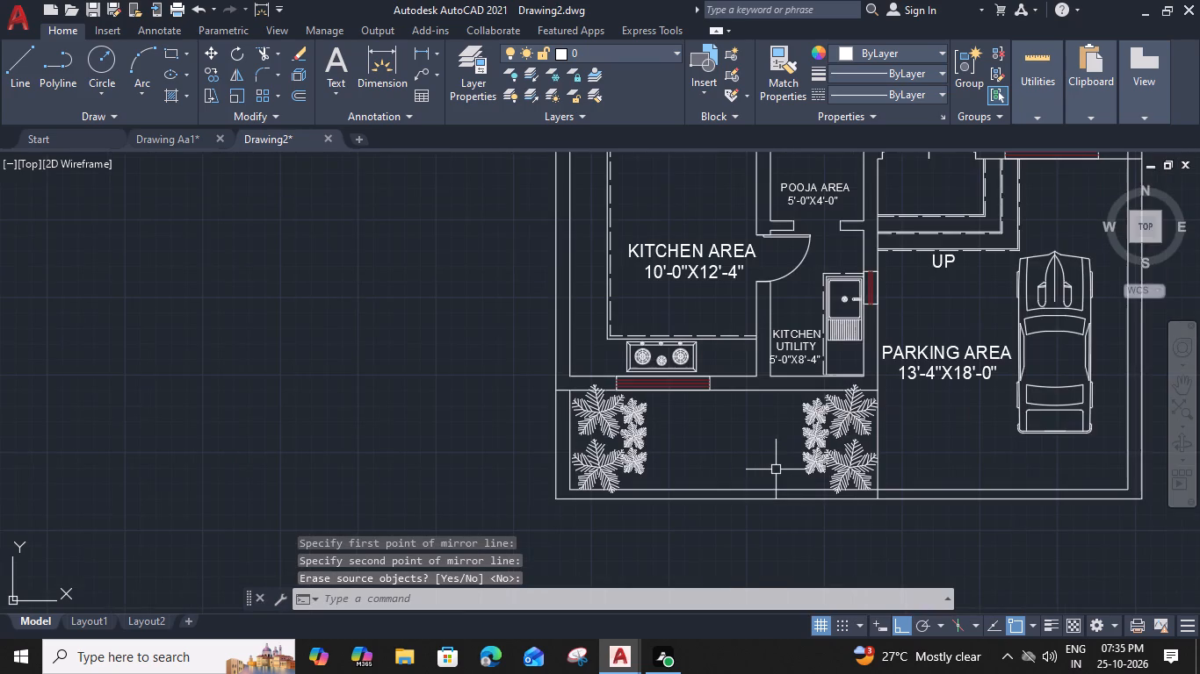
middle_drag(775, 460, 556, 461)
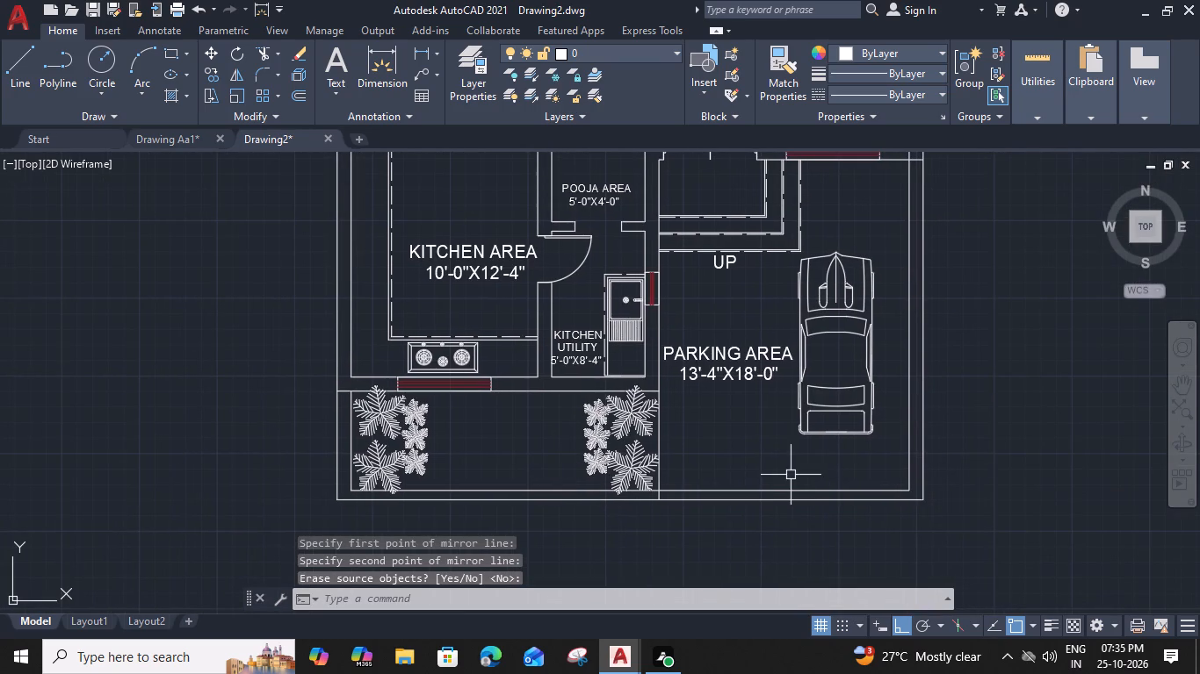
scroll(787, 515, down, 1)
middle_drag(787, 515, 675, 494)
scroll(663, 494, up, 3)
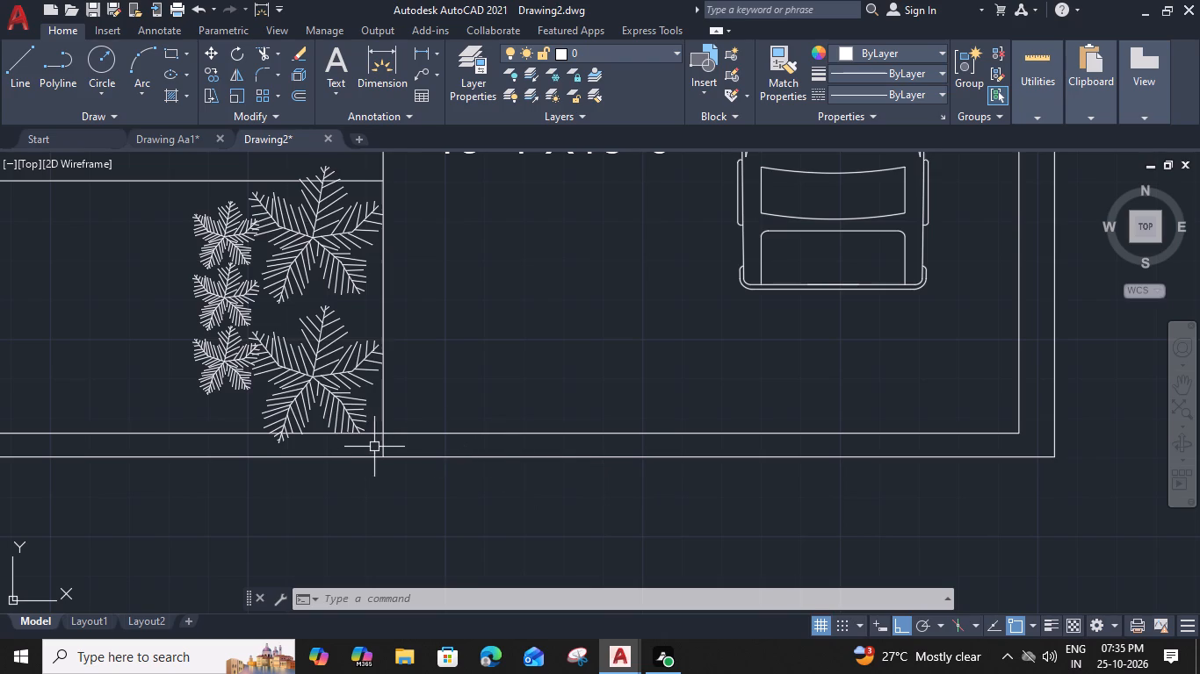
text(TR)
key(space)
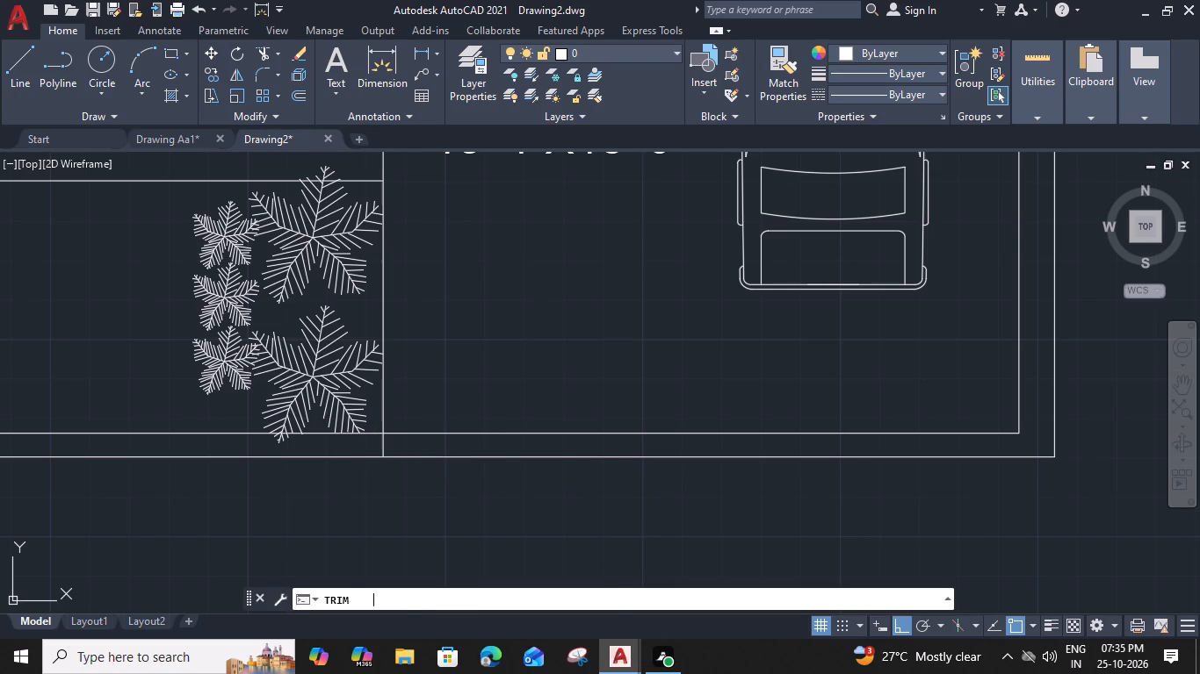
click(379, 445)
key(Escape)
Draw a short line across the front boundary wall's thickness, from the dividing line's end to the outer wall line.
text(L)
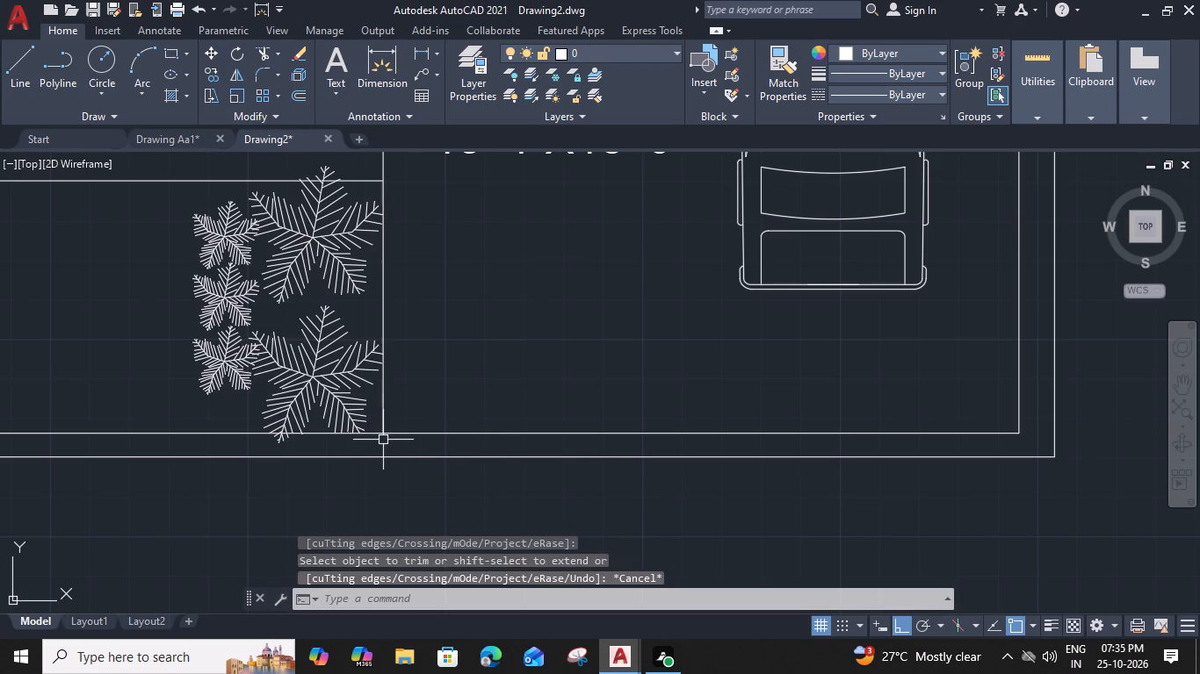
key(space)
click(383, 436)
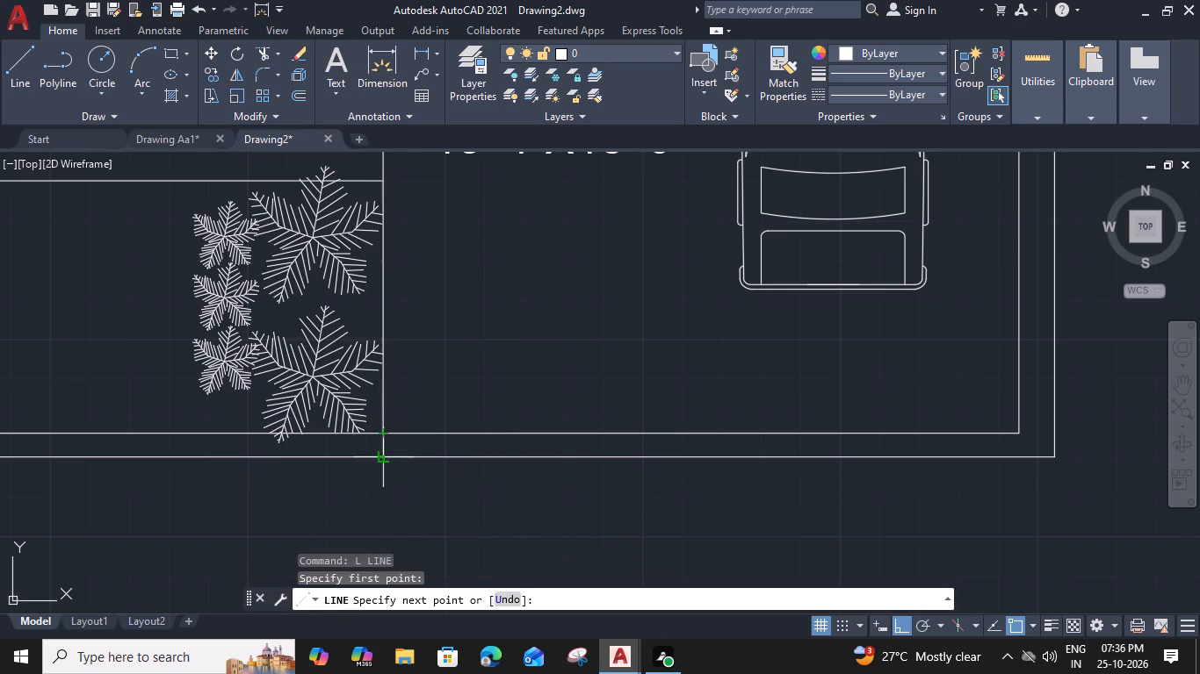
click(381, 461)
key(space)
Offset the short wall line 9" toward the parking side.
click(383, 445)
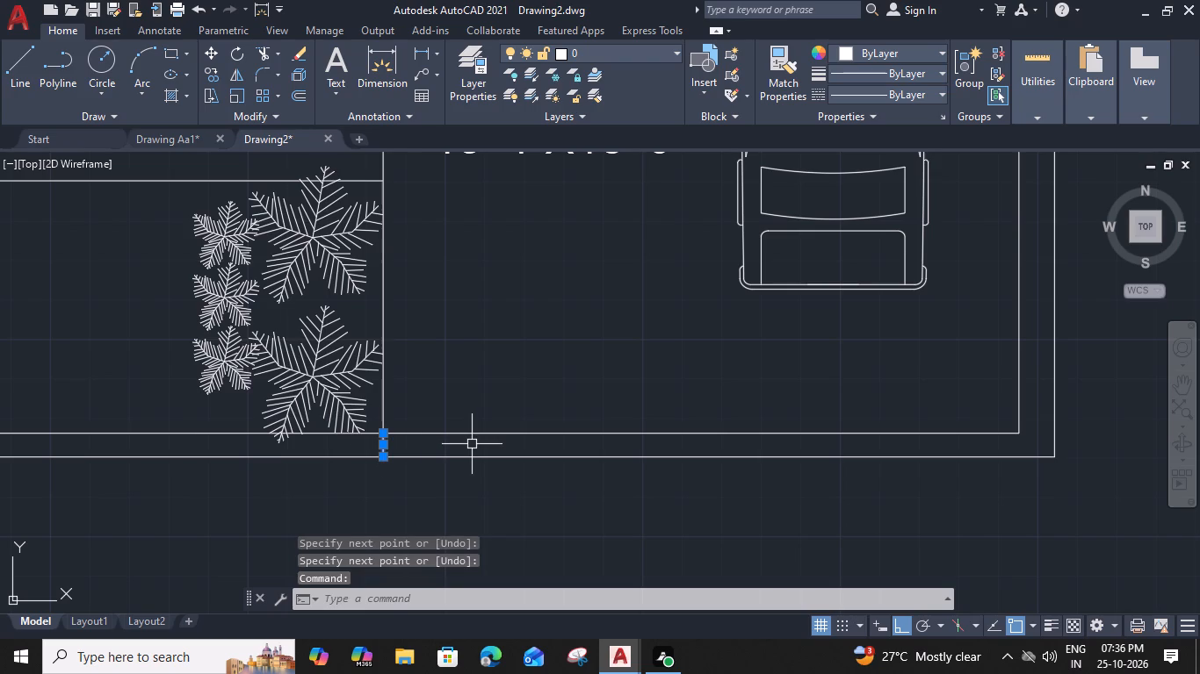
text(O 9")
key(Return)
click(510, 451)
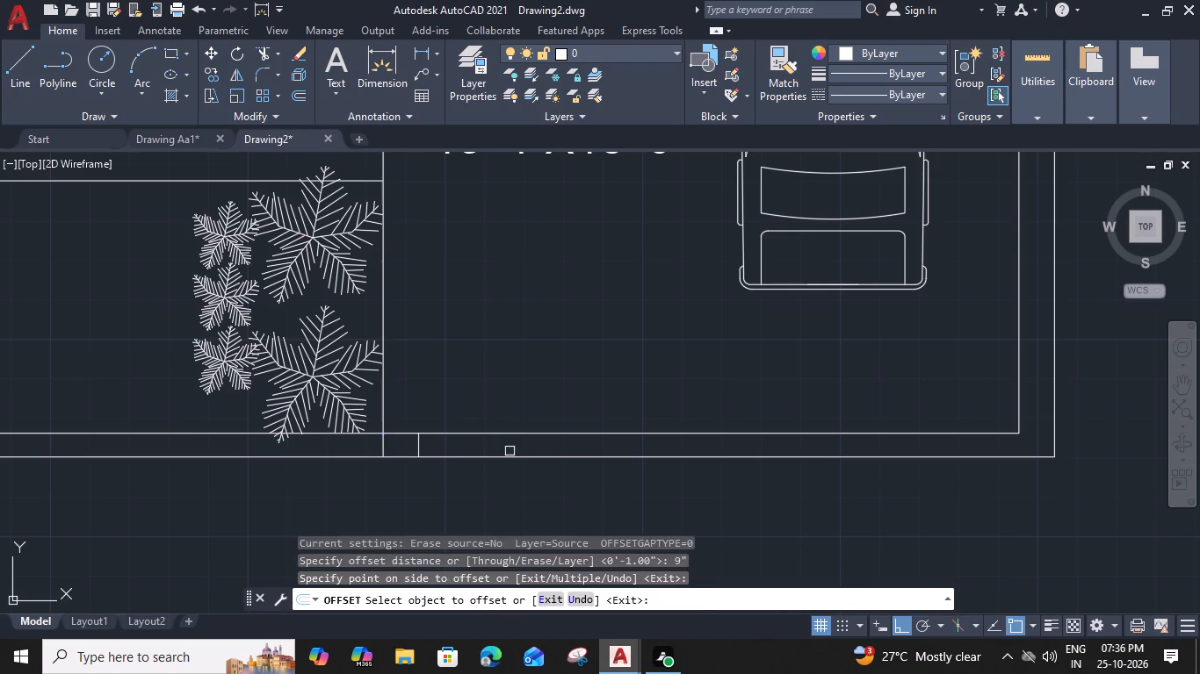
key(Escape)
Offset the new short wall line 5' further along the front wall toward the car.
click(421, 446)
text(O)
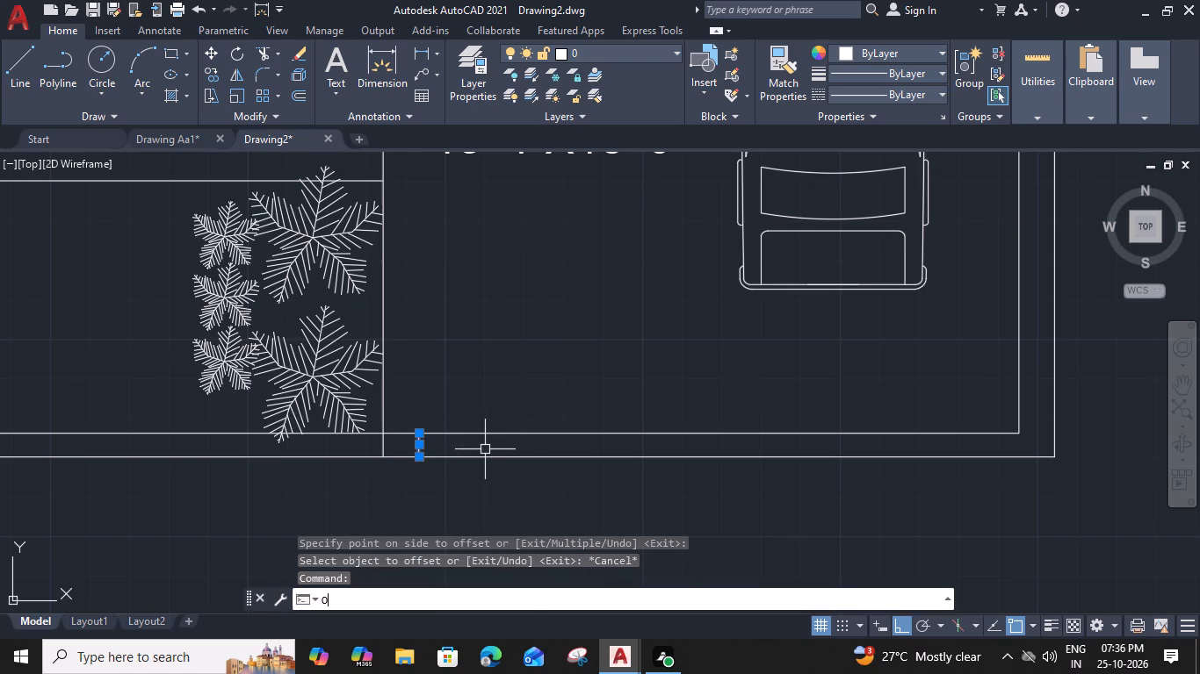
key(space)
key(5)
text(')
key(space)
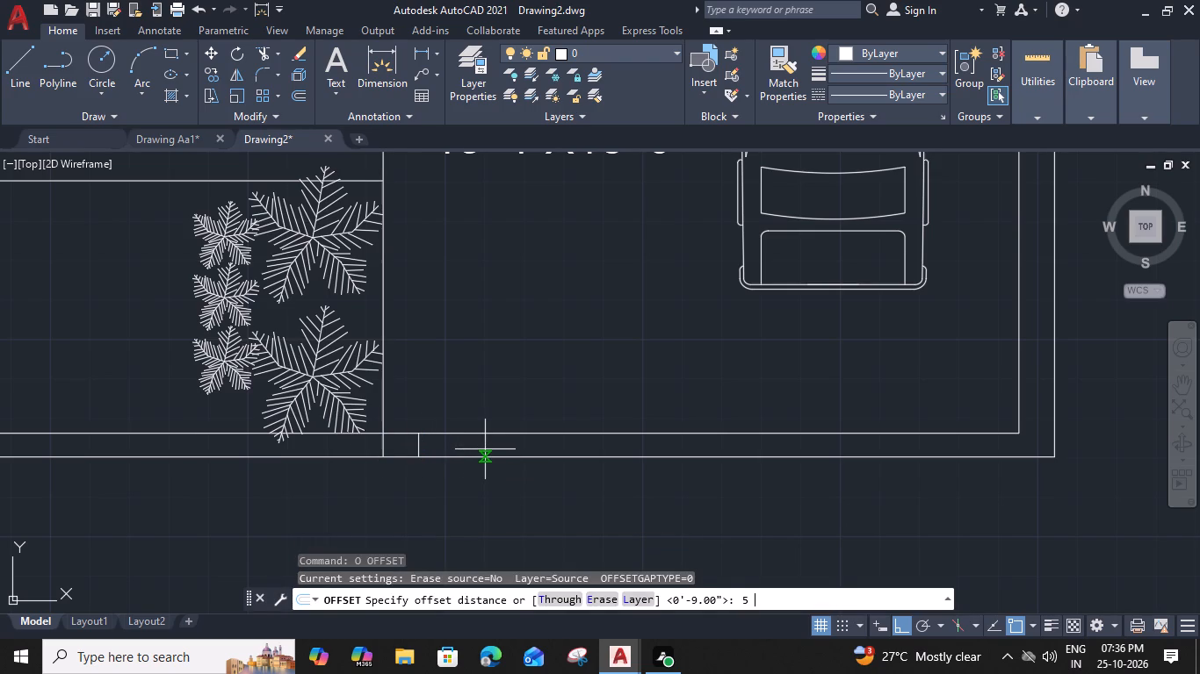
click(580, 443)
key(Escape)
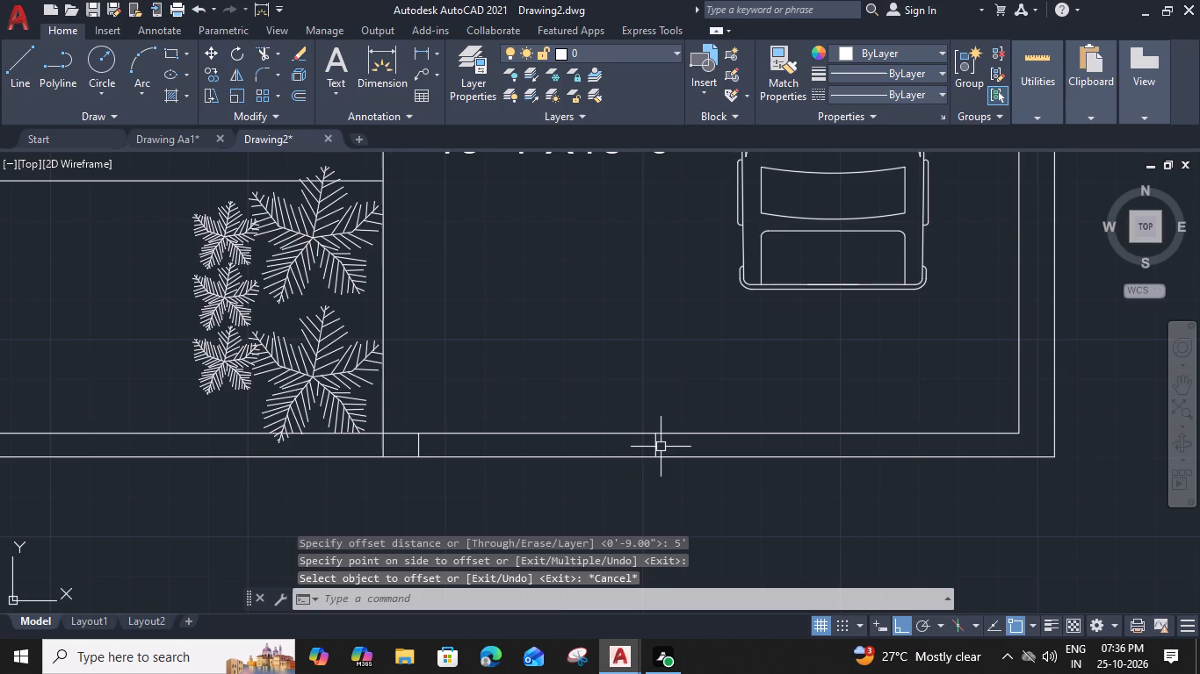
Offset the farthest short wall line 9" further along the parking area's front wall.
click(661, 447)
click(633, 450)
key(o)
key(space)
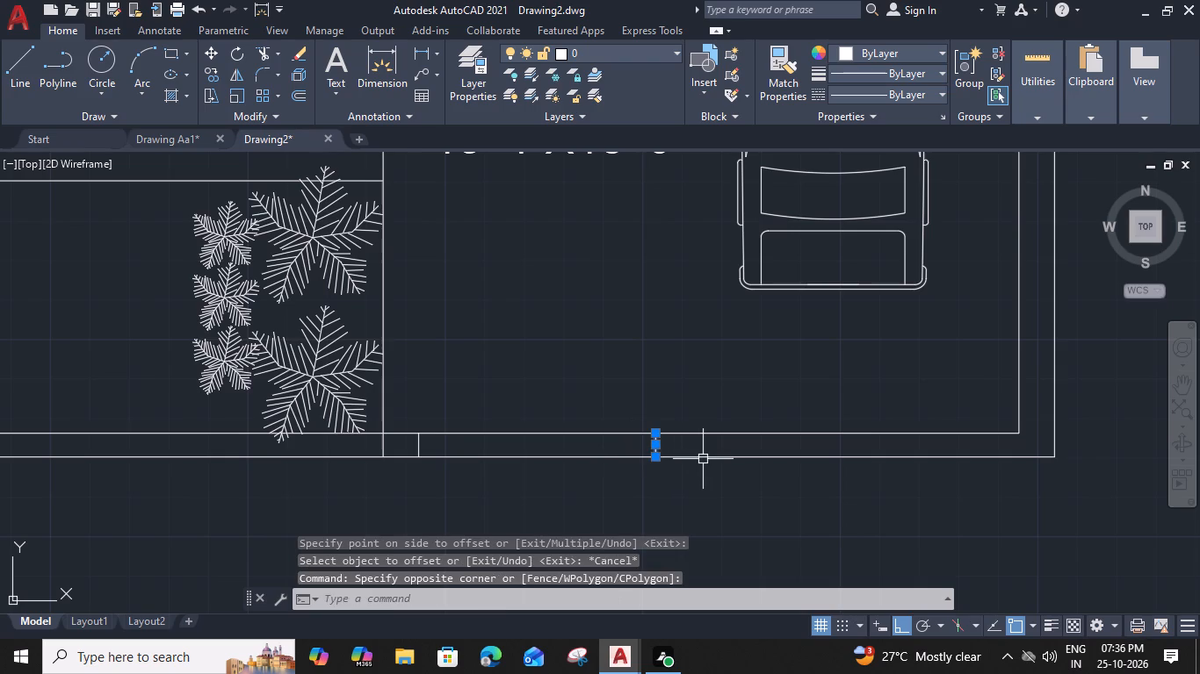
text(9")
key(Return)
click(719, 449)
key(Escape)
middle_drag(741, 470, 693, 465)
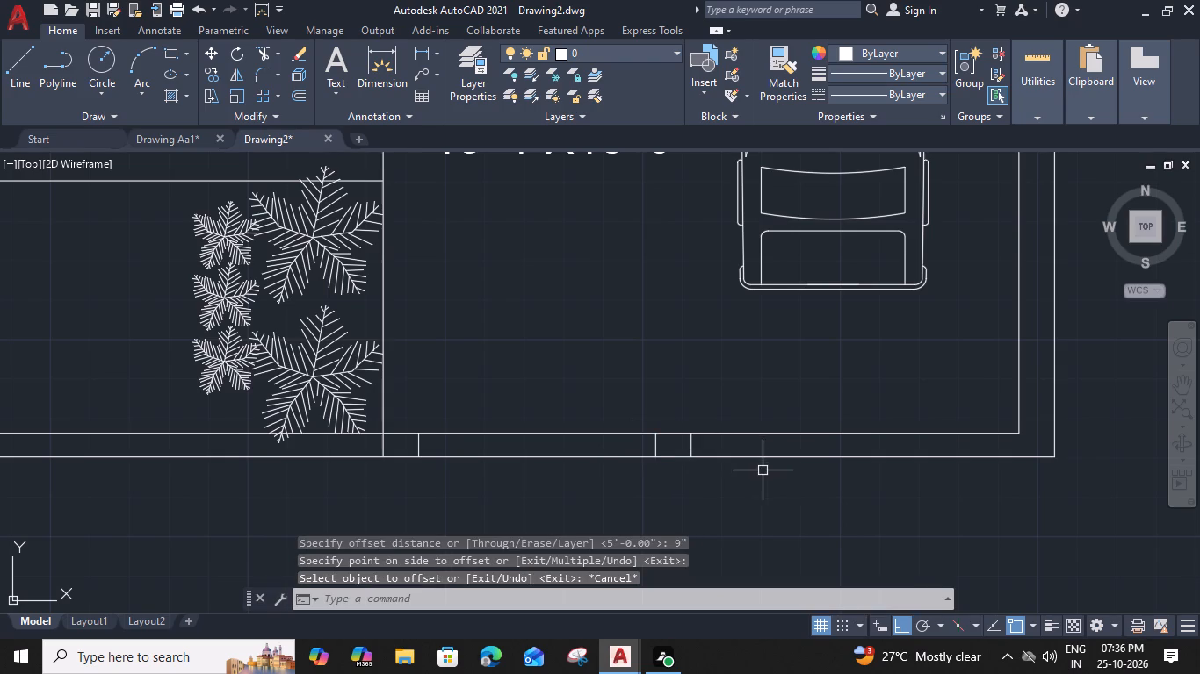
Draw a short line across the front boundary wall's thickness, from the parking area's inner corner beside the car to the outer wall line.
middle_drag(693, 465, 584, 480)
key(l)
key(space)
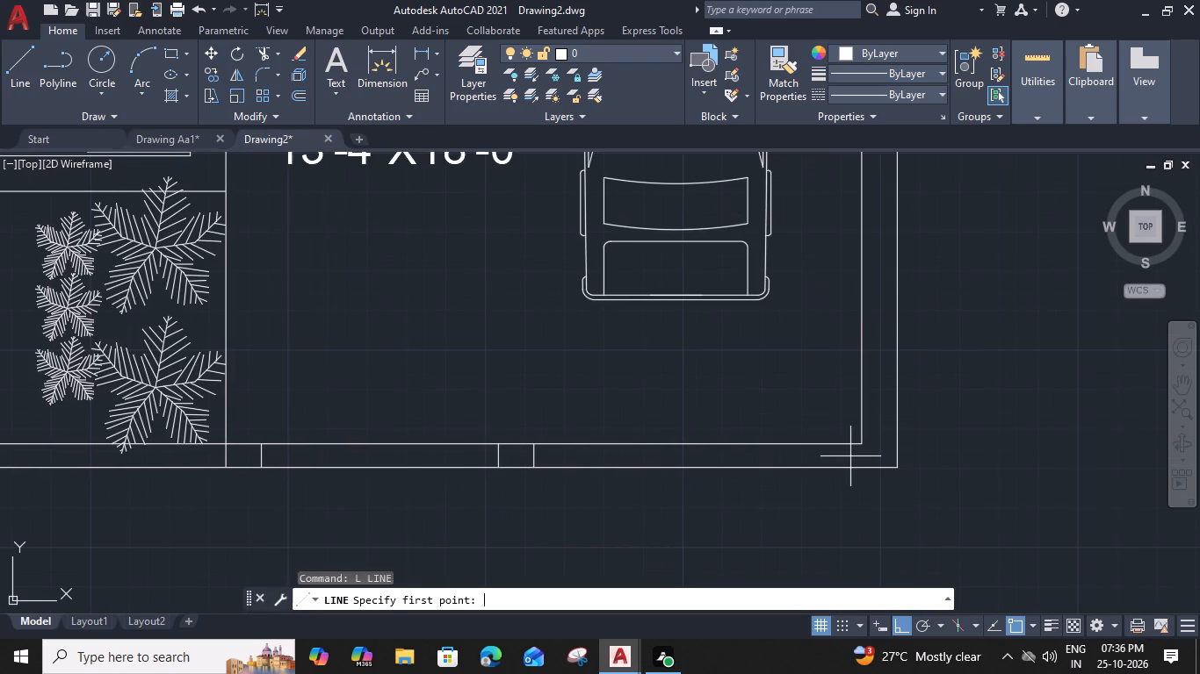
click(863, 444)
click(865, 470)
key(space)
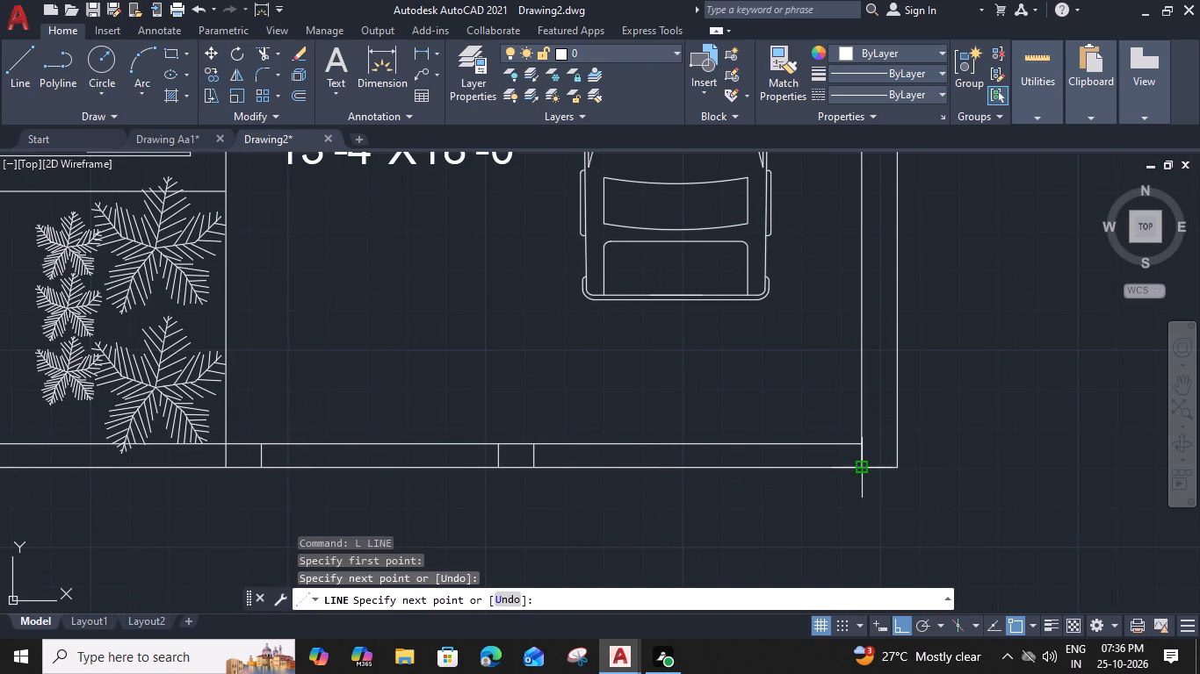
Offset the short corner line 9" along the front wall toward the existing opening marks.
click(864, 452)
text(O 9")
key(Return)
click(783, 463)
key(grave)
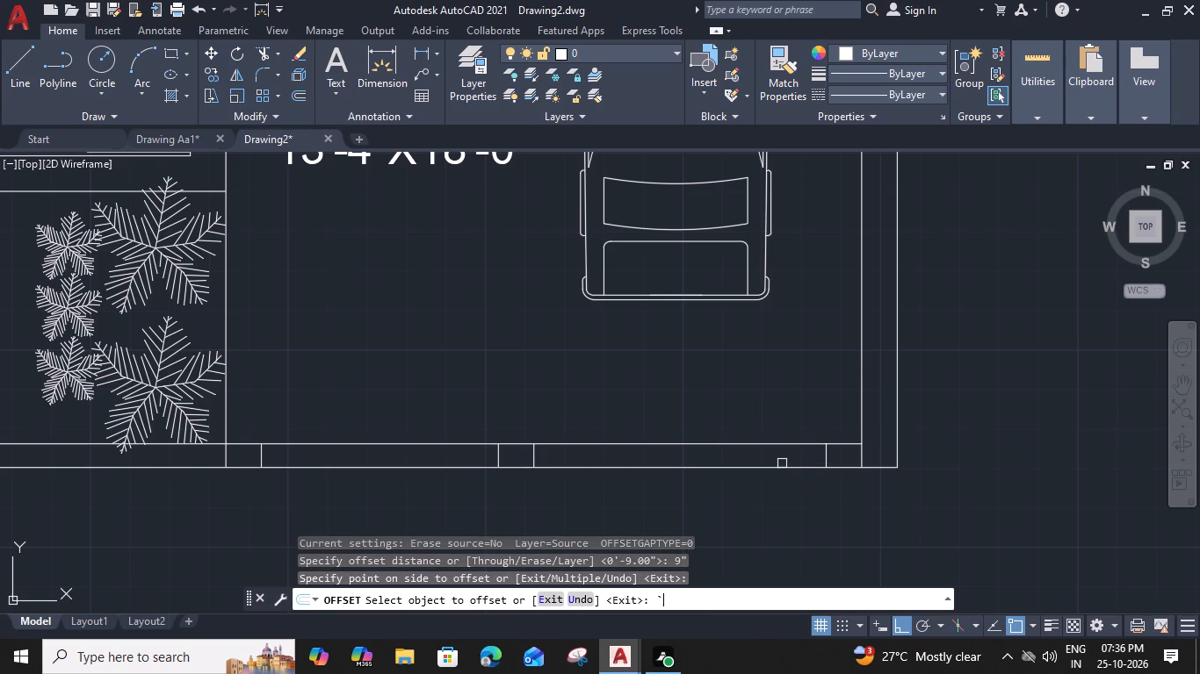
key(Escape)
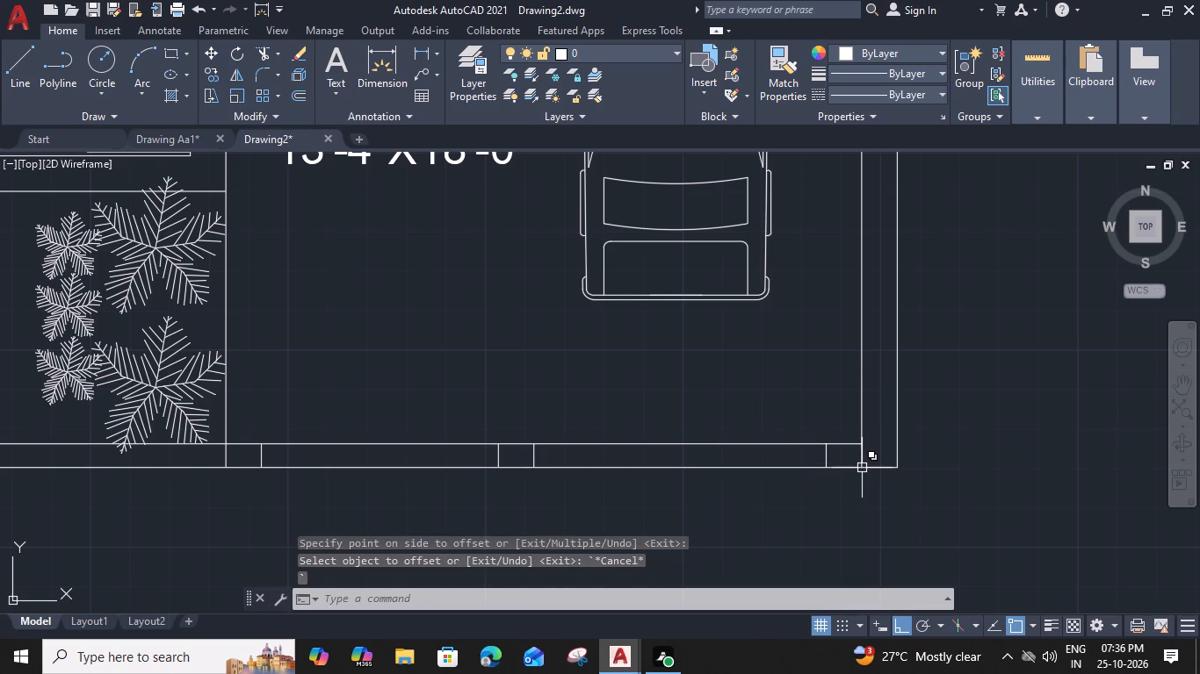
Trim away the short line across the front wall at the parking area's inner corner.
text(TR)
key(space)
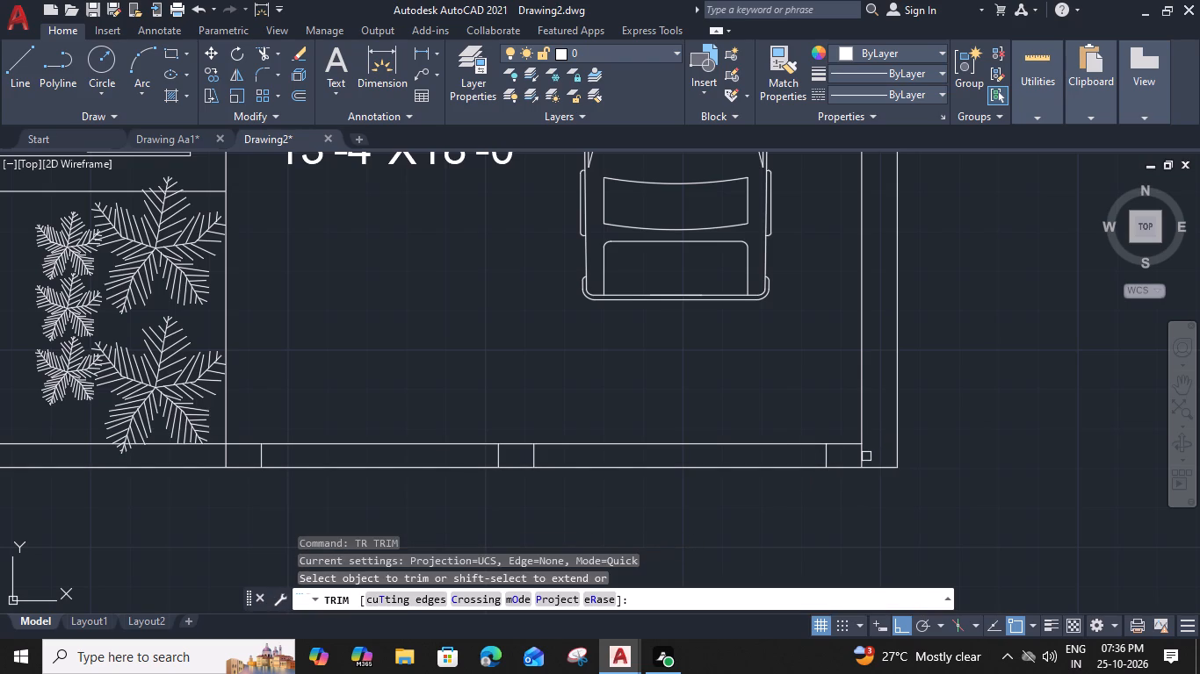
click(863, 455)
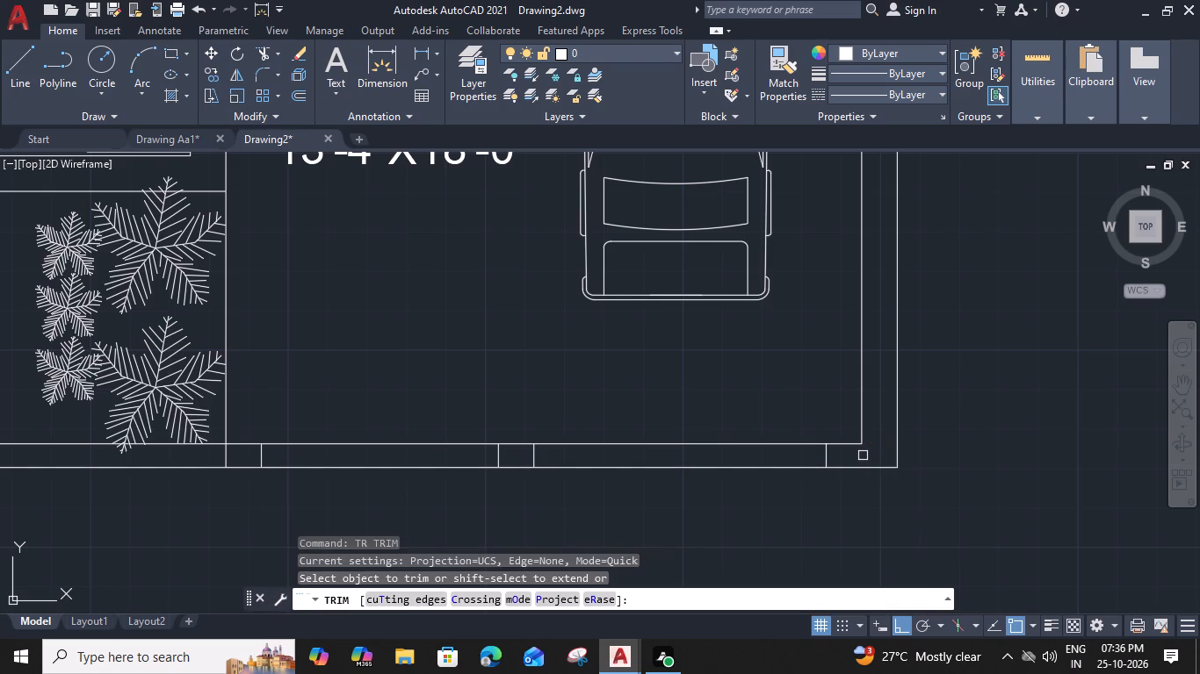
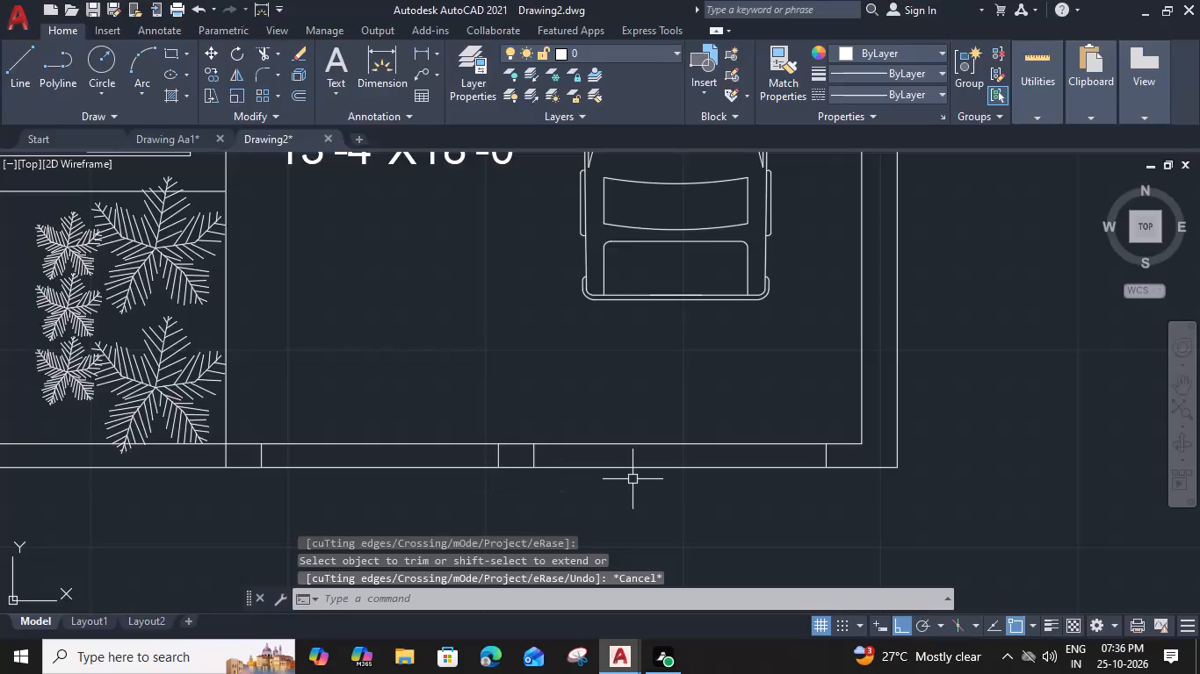
Draw two crossing diagonal lines corner to corner in the wider gate opening of the parking area's front wall.
key(l)
key(space)
click(534, 465)
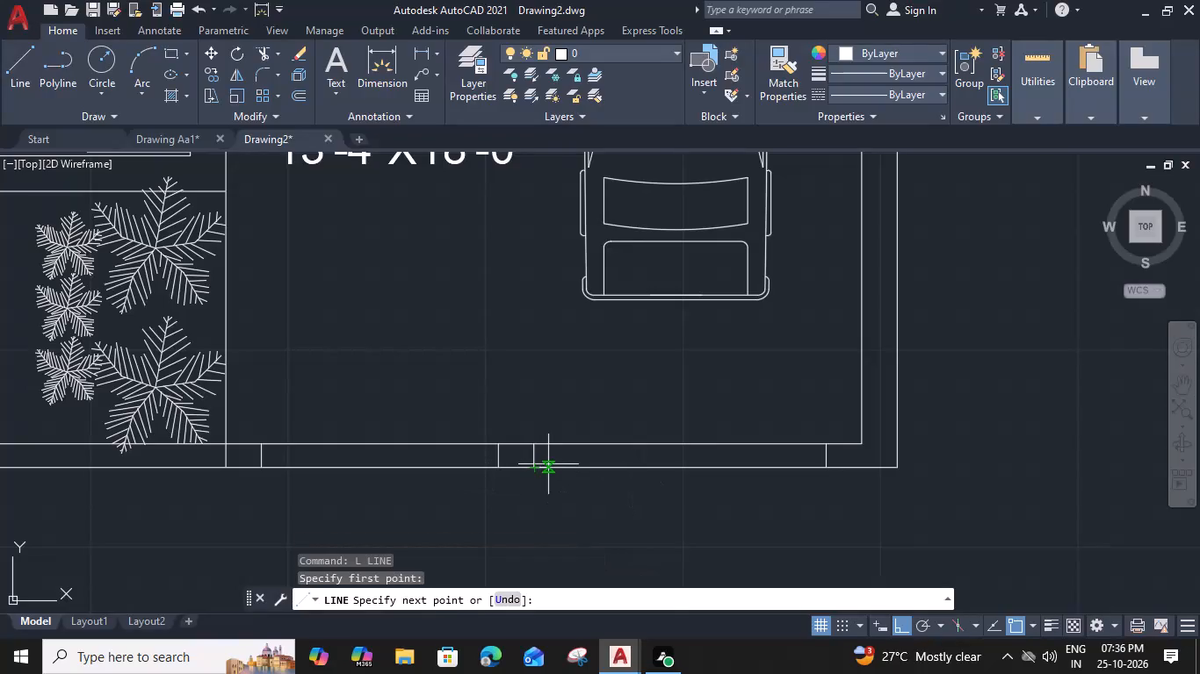
click(824, 445)
key(space)
key(space)
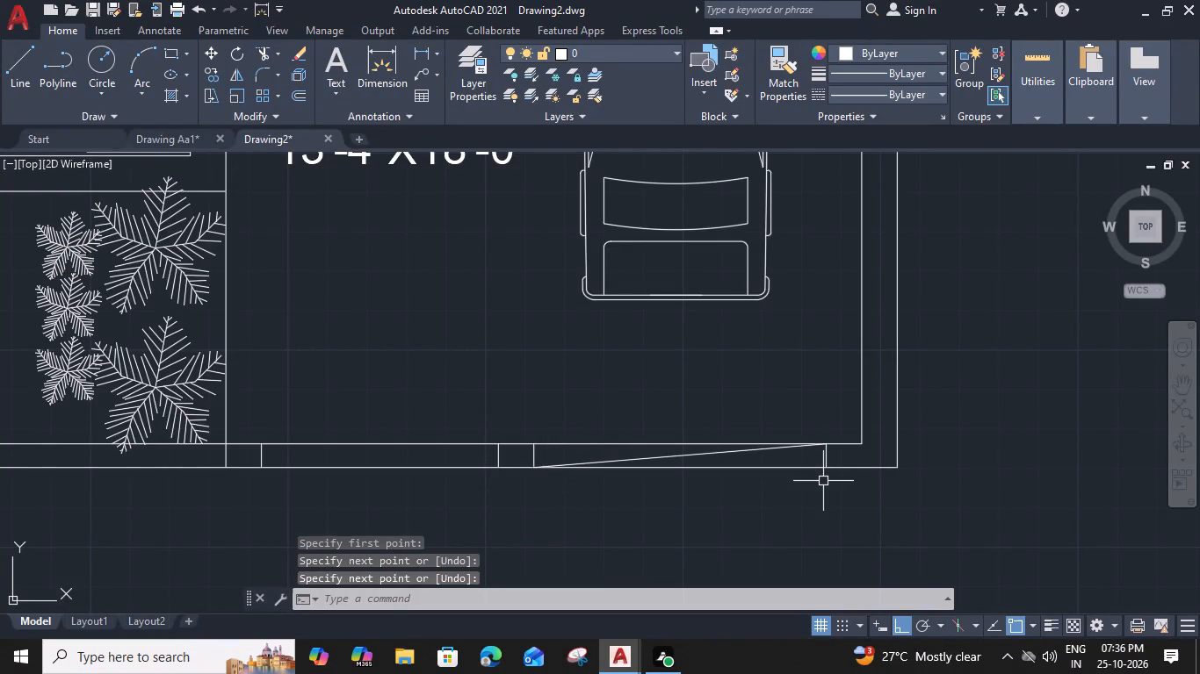
click(828, 464)
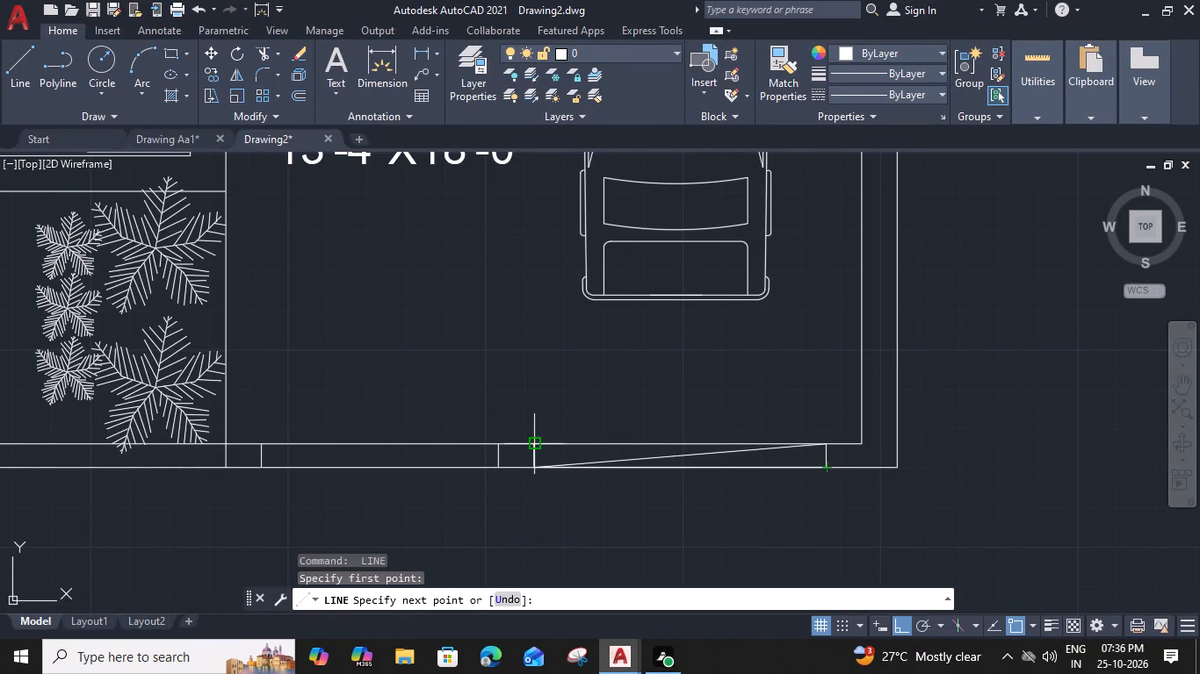
click(529, 448)
key(space)
Draw two crossing diagonal lines corner to corner in the narrower gate opening beside the planted area.
key(space)
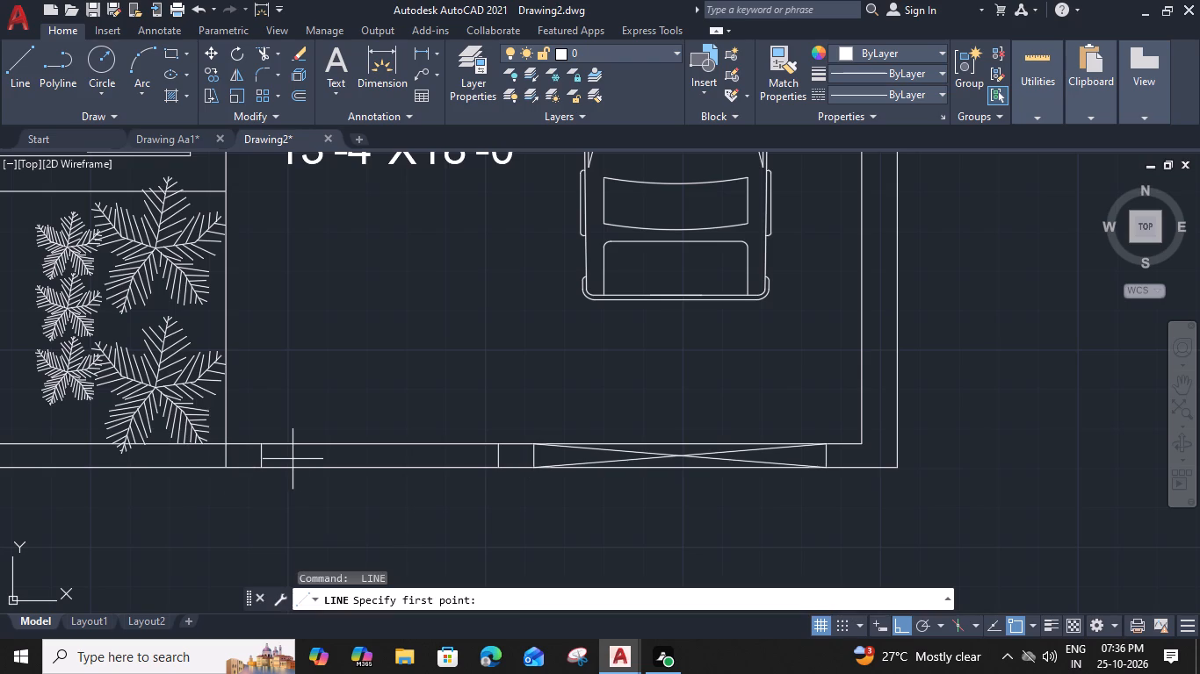
click(264, 463)
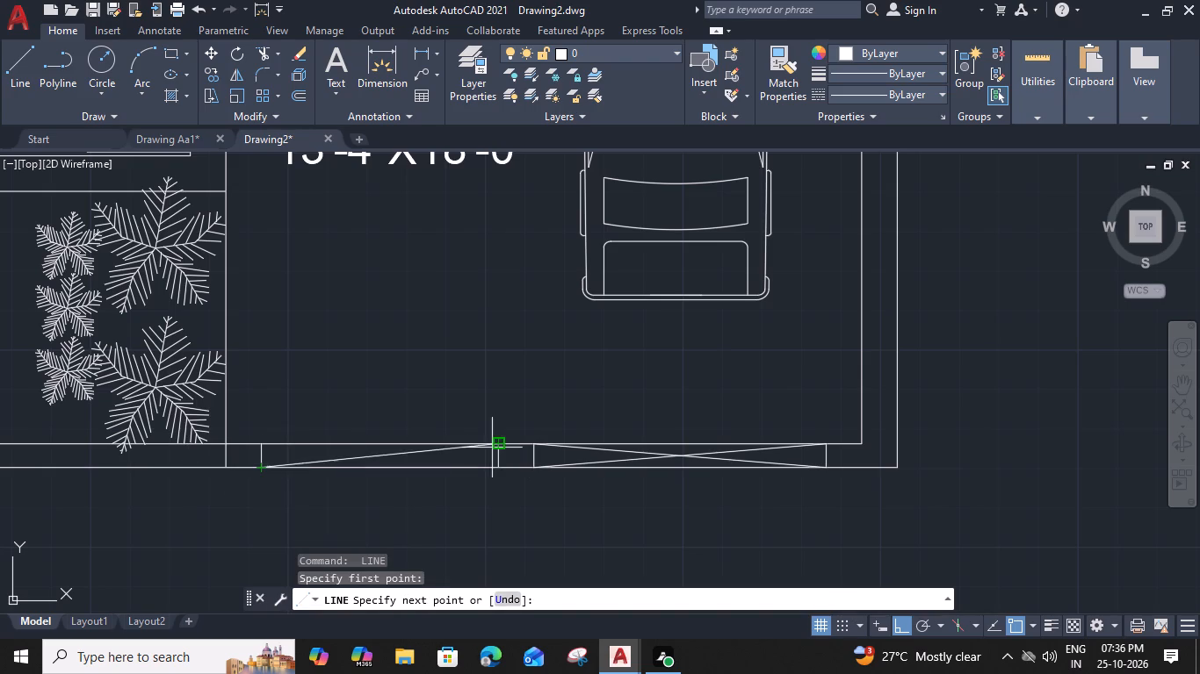
click(498, 448)
key(space)
key(space)
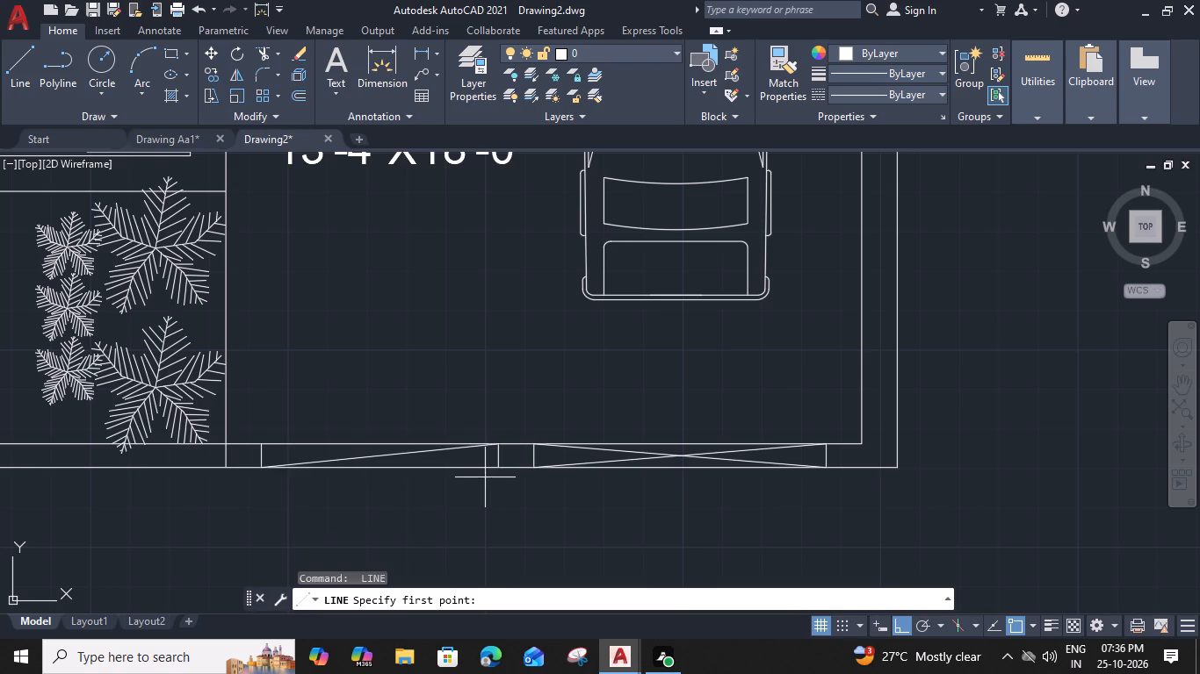
drag(498, 469, 490, 469)
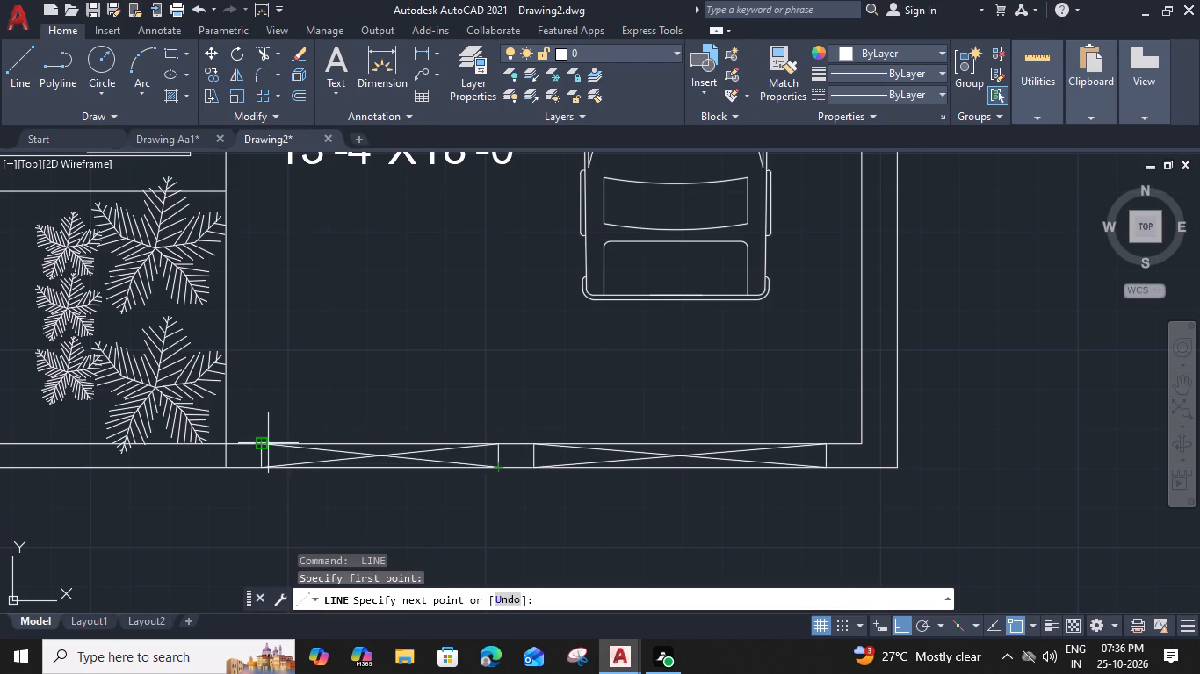
click(264, 446)
key(space)
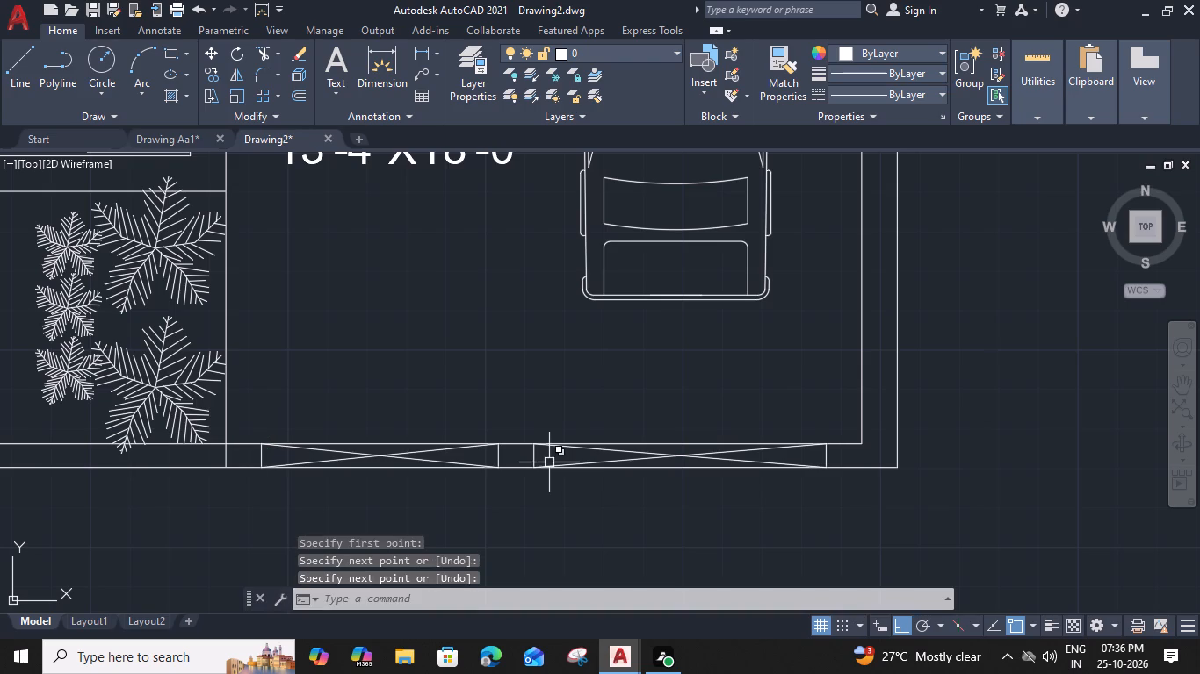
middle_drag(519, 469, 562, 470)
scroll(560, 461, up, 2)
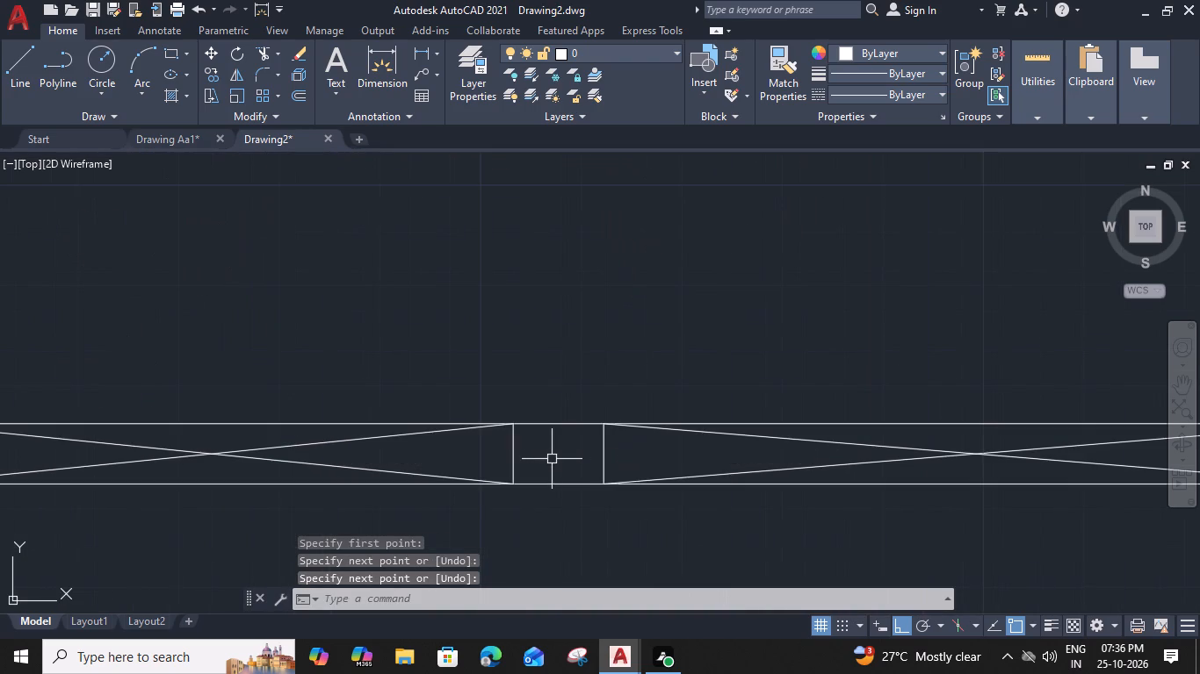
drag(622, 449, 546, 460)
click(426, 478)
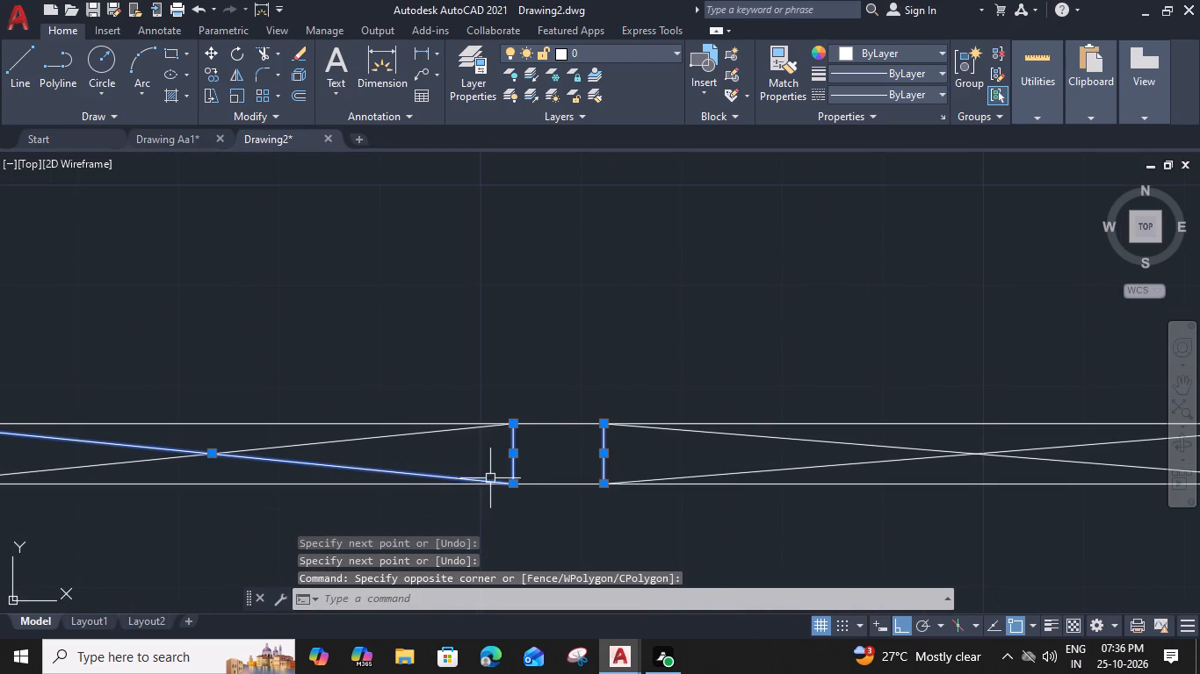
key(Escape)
Move the two jamb lines between the gate openings 1' along the wall toward the narrower opening.
drag(616, 448, 603, 448)
click(491, 455)
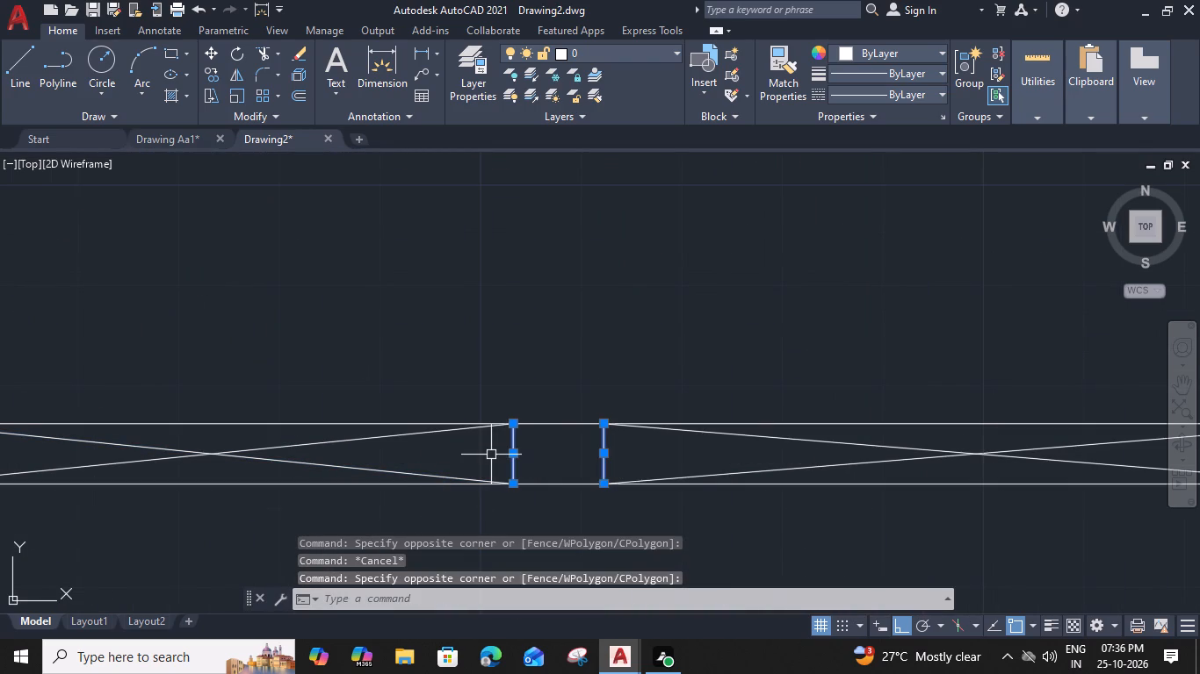
text(M)
key(space)
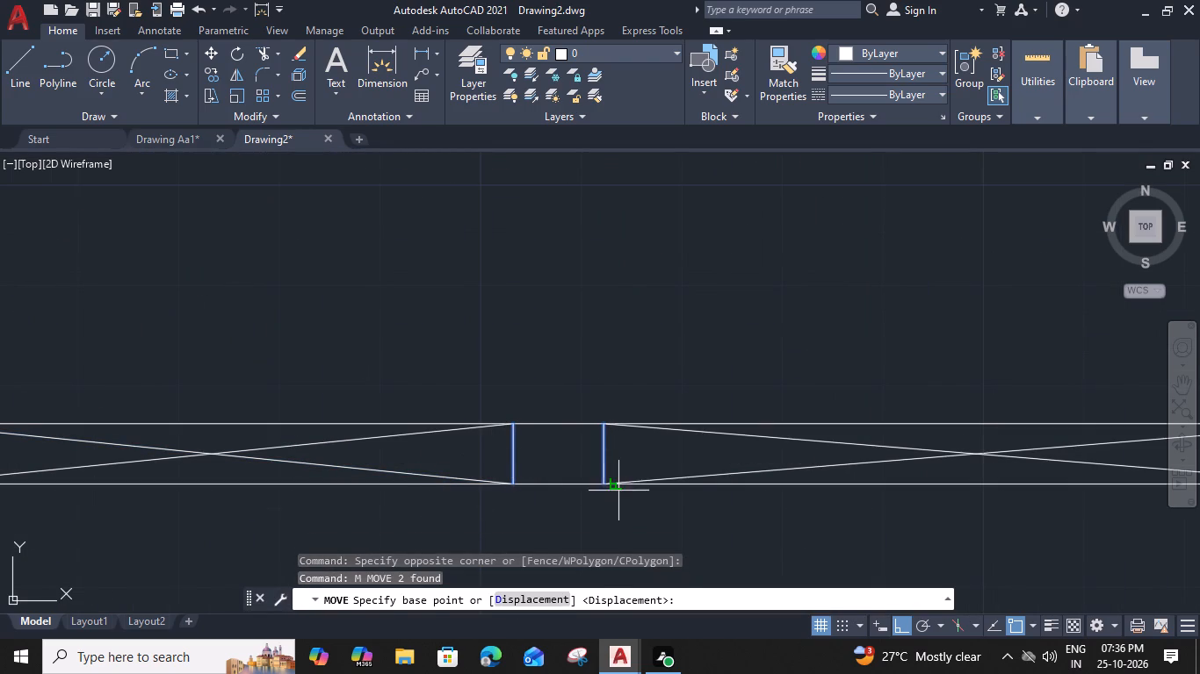
click(605, 484)
text(1')
key(space)
Trim the narrower gate's diagonals where they extend past its moved jamb line, removing the leftover end pieces.
text(TR)
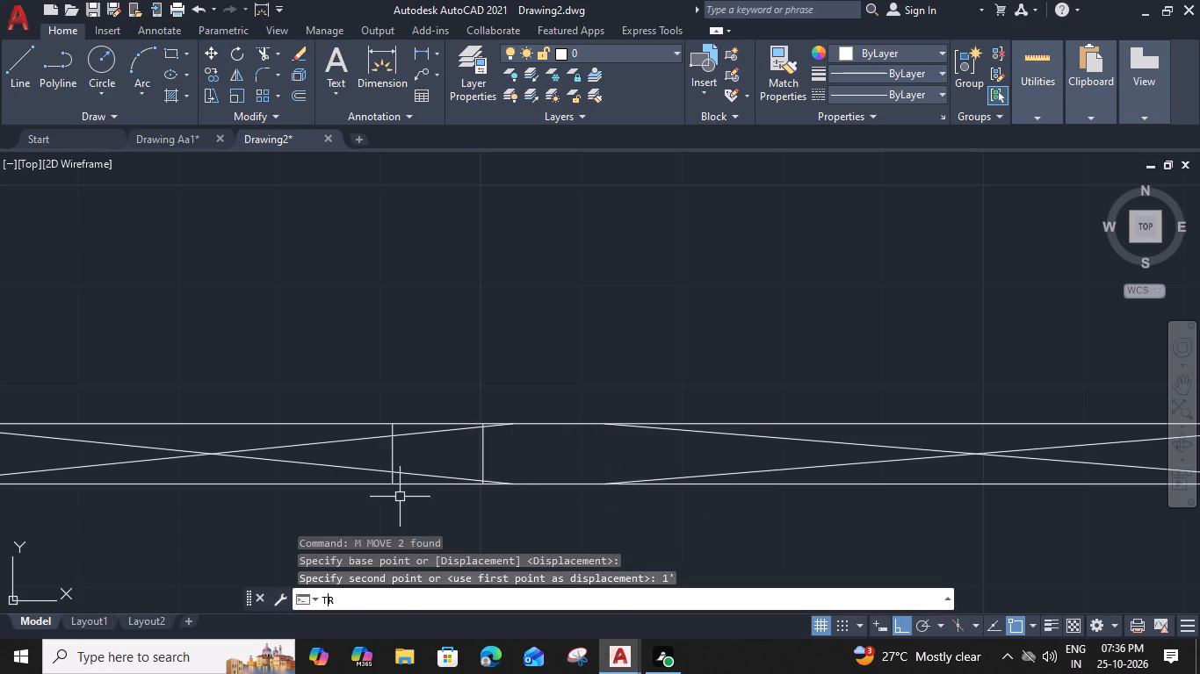
key(space)
click(420, 477)
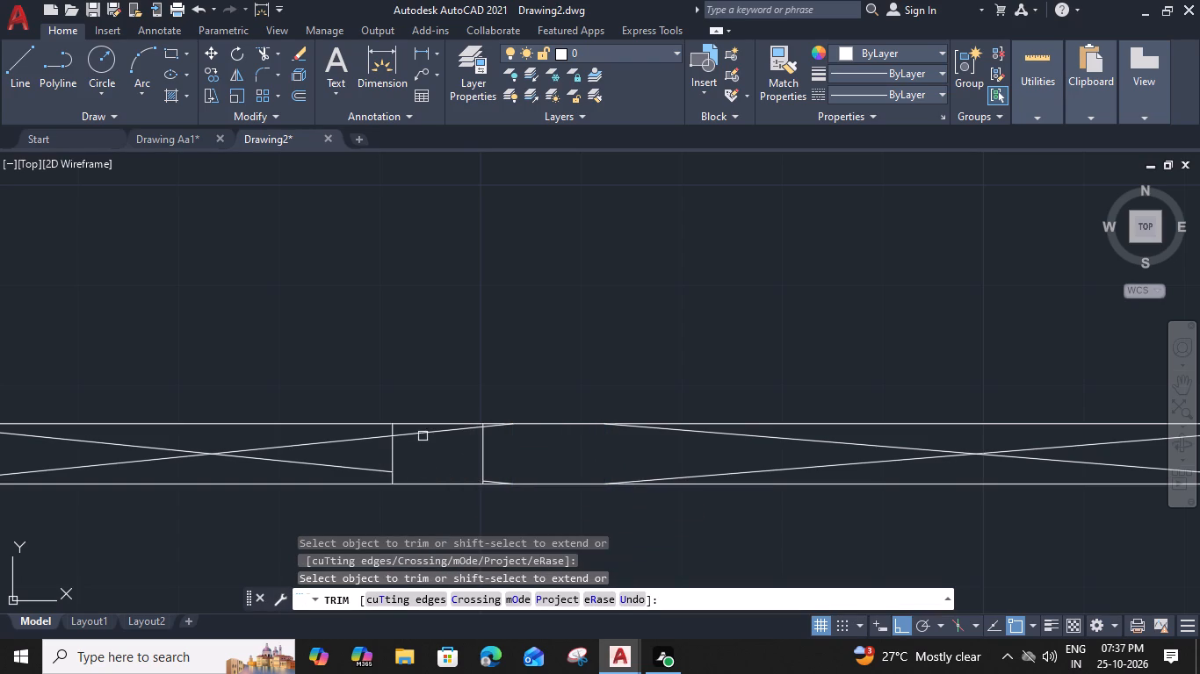
click(423, 435)
scroll(489, 434, up, 3)
click(490, 407)
scroll(506, 465, down, 2)
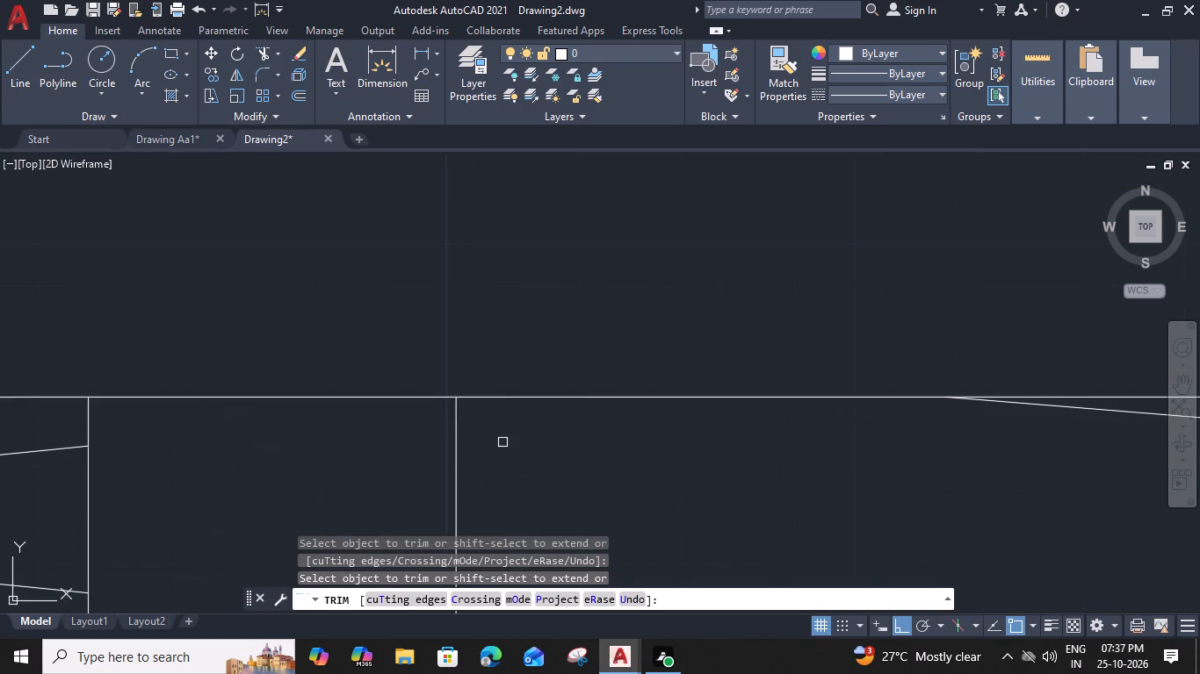
scroll(516, 499, up, 1)
middle_drag(514, 502, 520, 407)
click(501, 455)
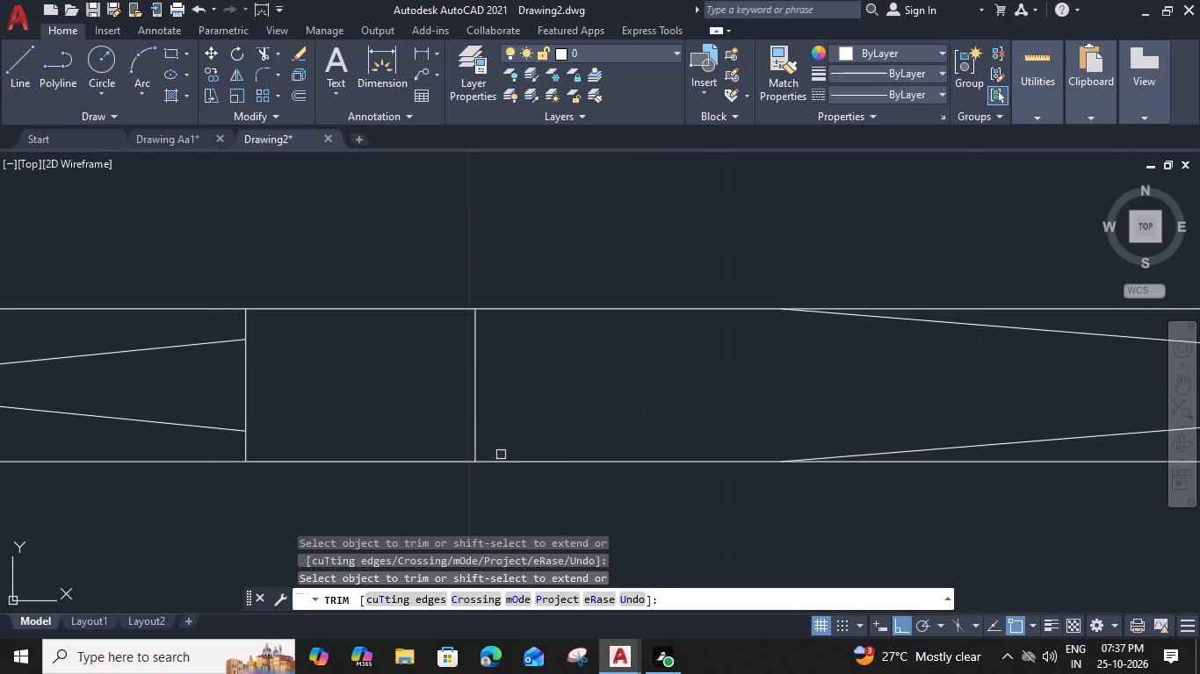
key(Escape)
Stretch the near ends of the wider gate's two diagonals to the corners of its moved jamb line.
click(879, 453)
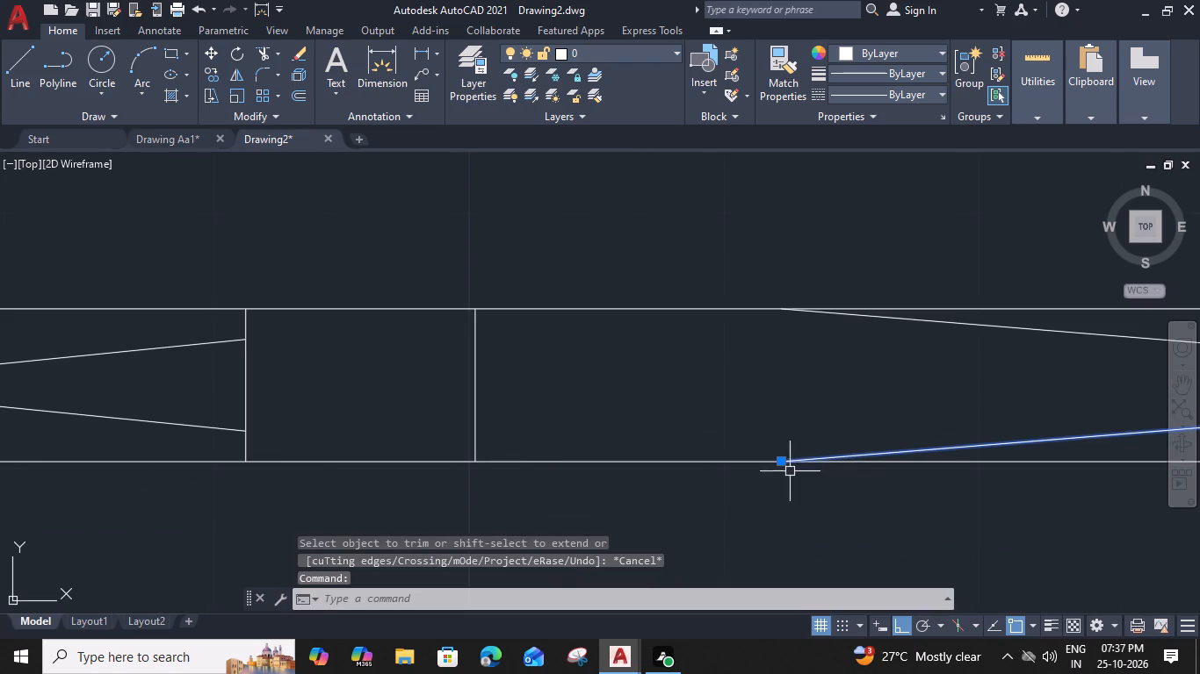
click(779, 461)
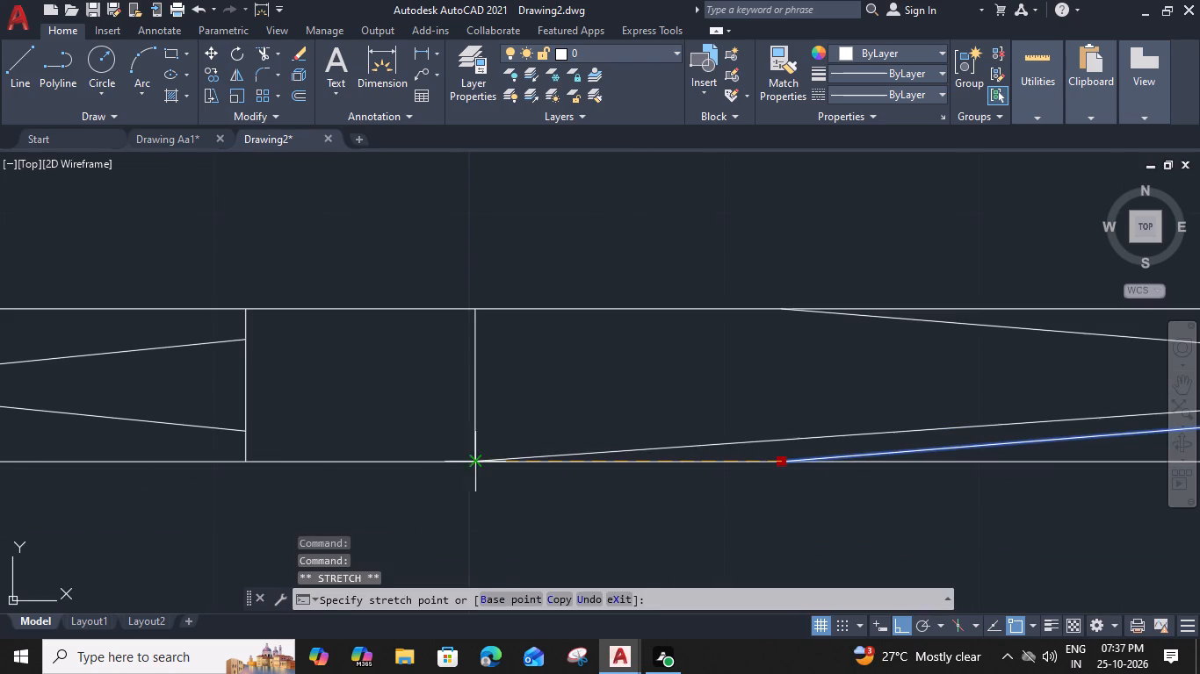
click(481, 461)
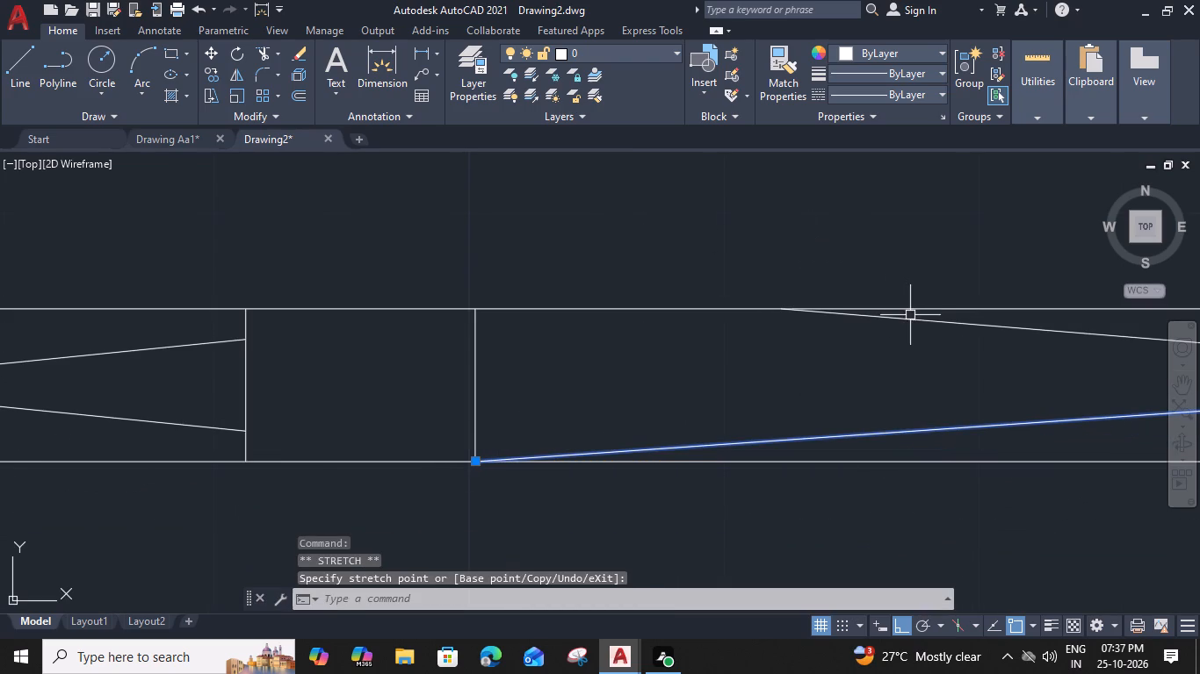
click(909, 317)
click(785, 308)
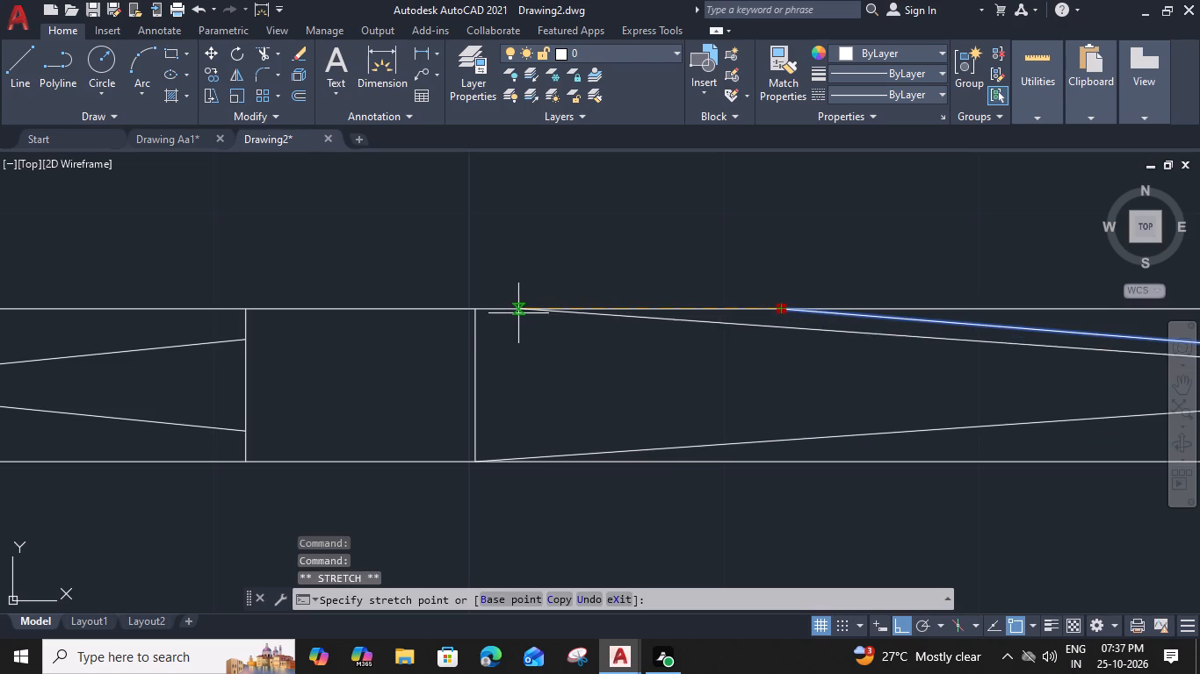
click(473, 310)
Stretch the trimmed ends of the narrower gate's two diagonals to the corners of its moved jamb line.
scroll(379, 325, down, 3)
middle_drag(357, 340, 772, 333)
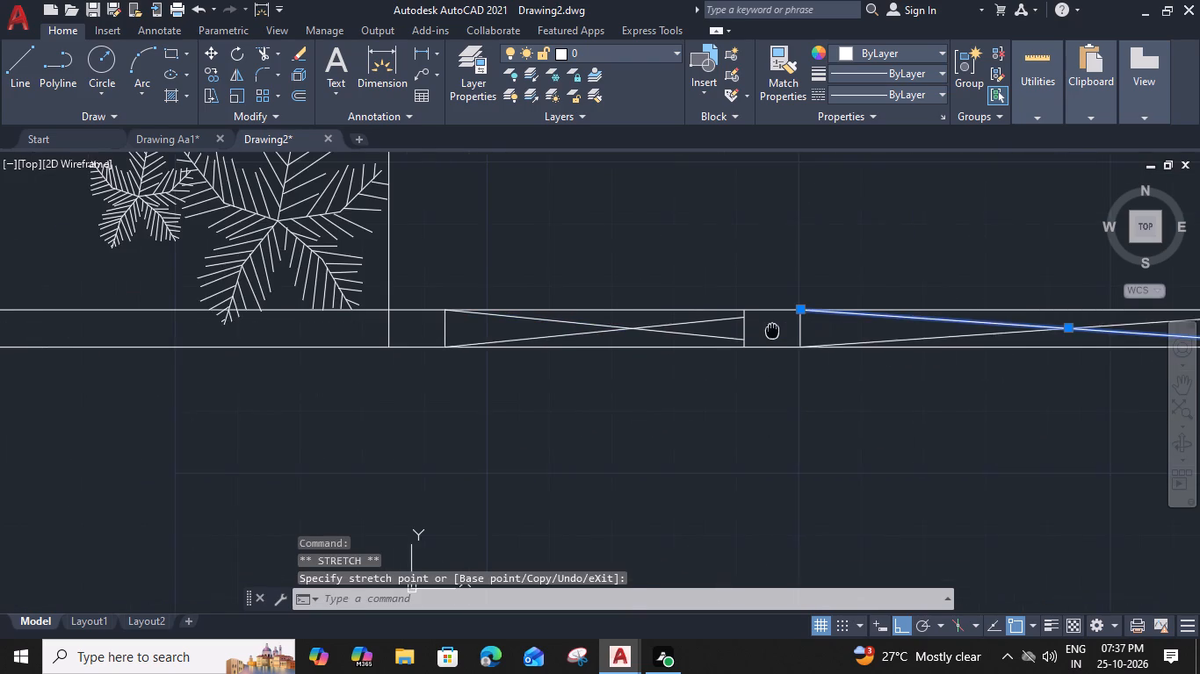
middle_drag(772, 333, 770, 342)
click(705, 337)
scroll(748, 326, up, 2)
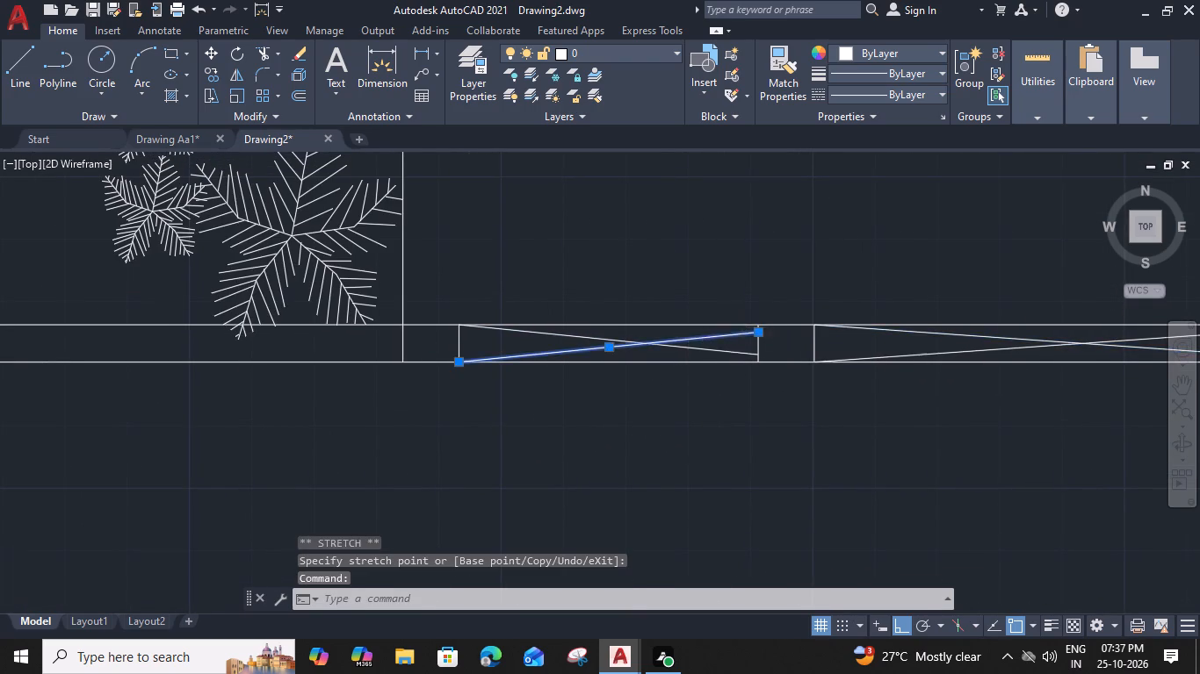
scroll(748, 326, up, 1)
click(793, 348)
click(790, 319)
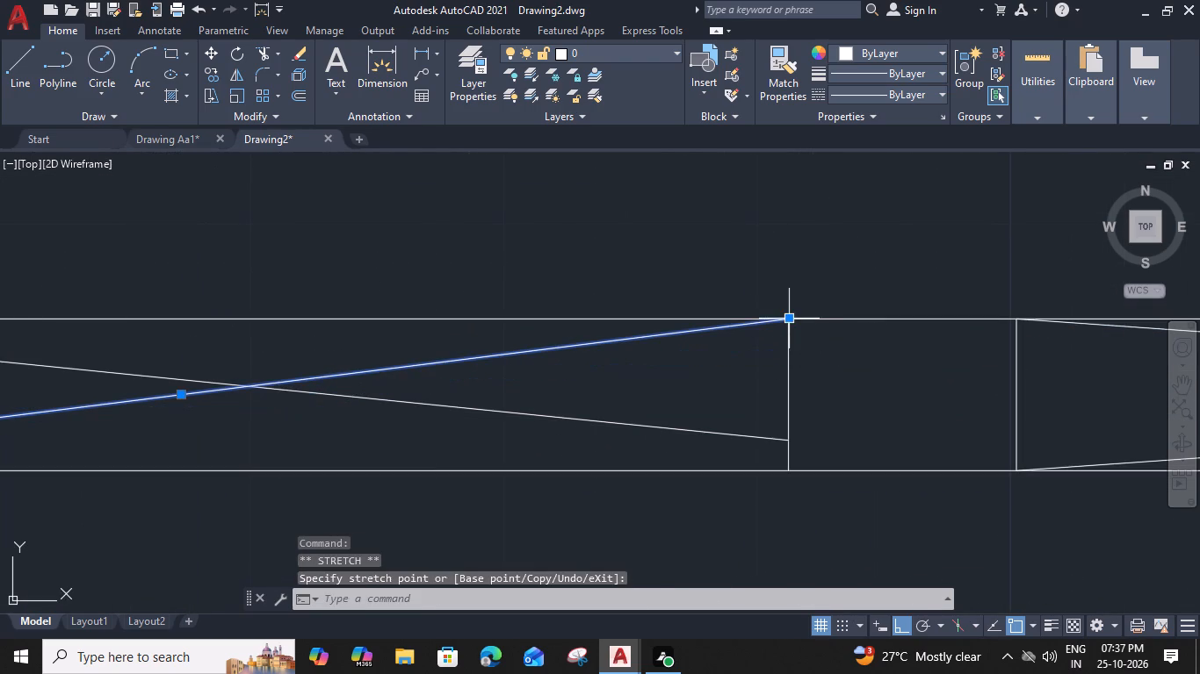
click(768, 436)
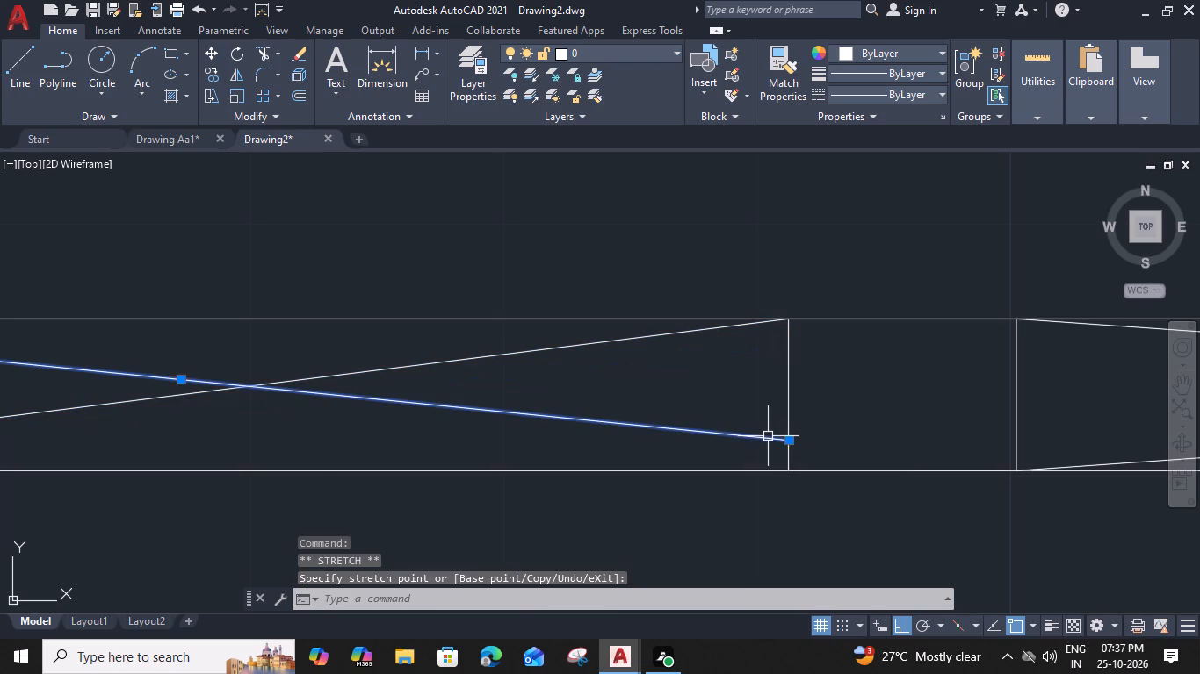
click(788, 439)
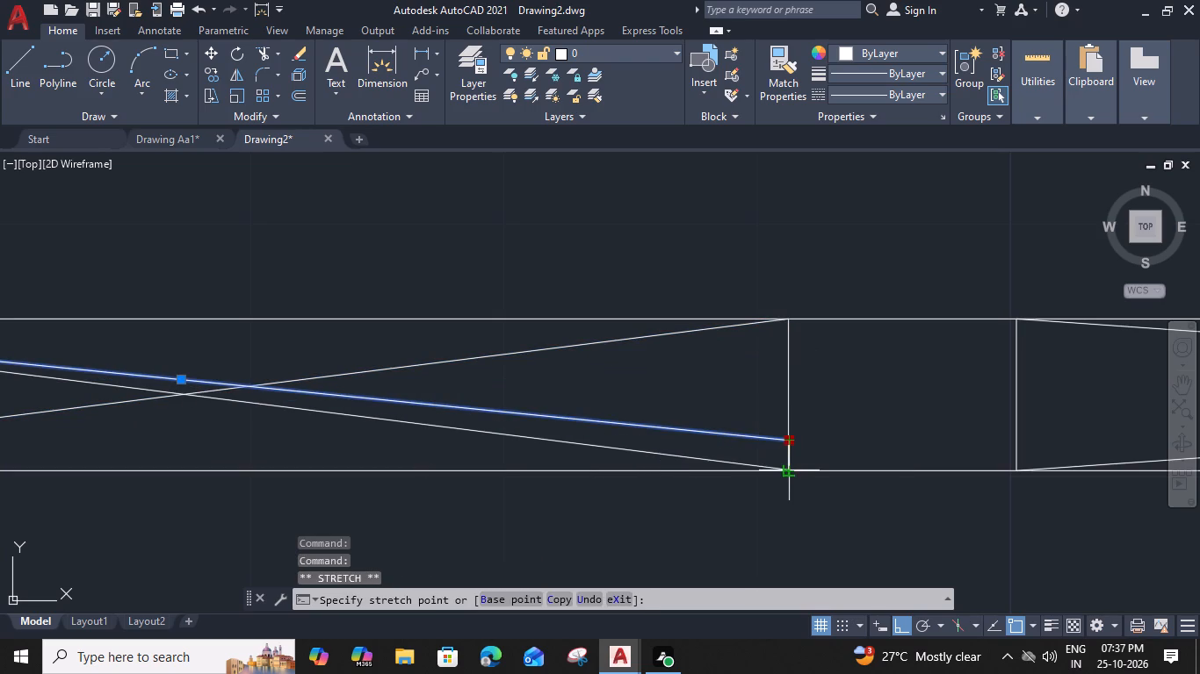
click(787, 472)
Set the colour of the narrower gate's two crossing diagonals to dark red 153,27,30.
scroll(358, 364, down, 2)
click(309, 364)
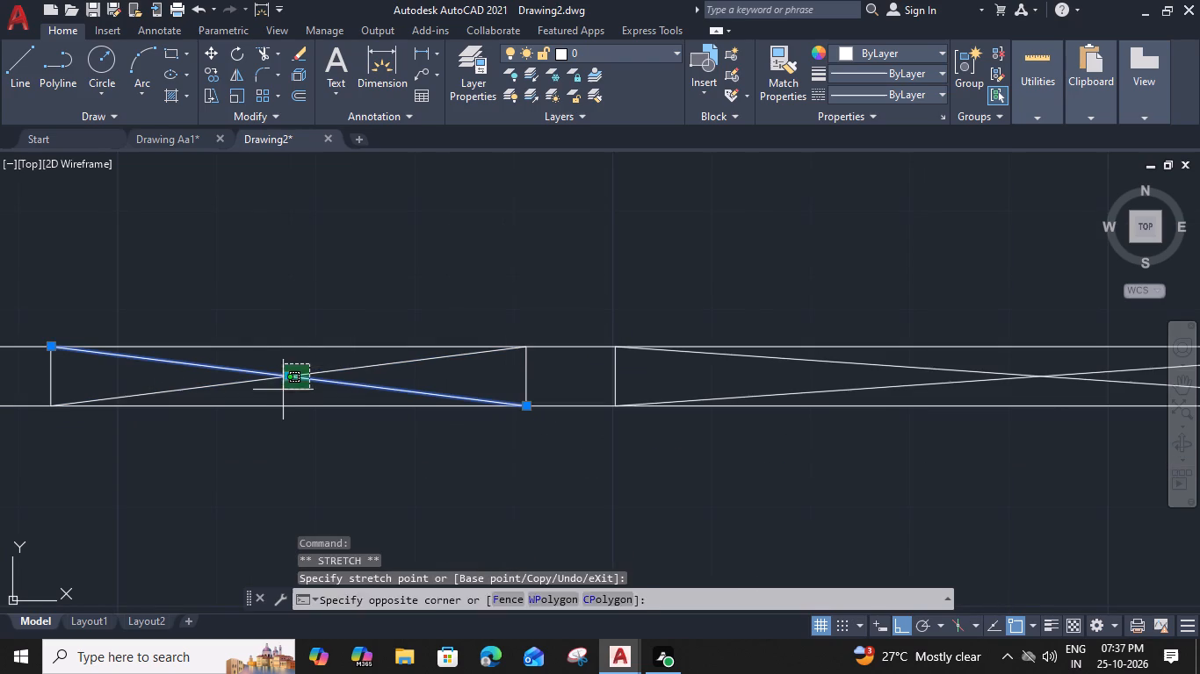
click(279, 392)
click(889, 48)
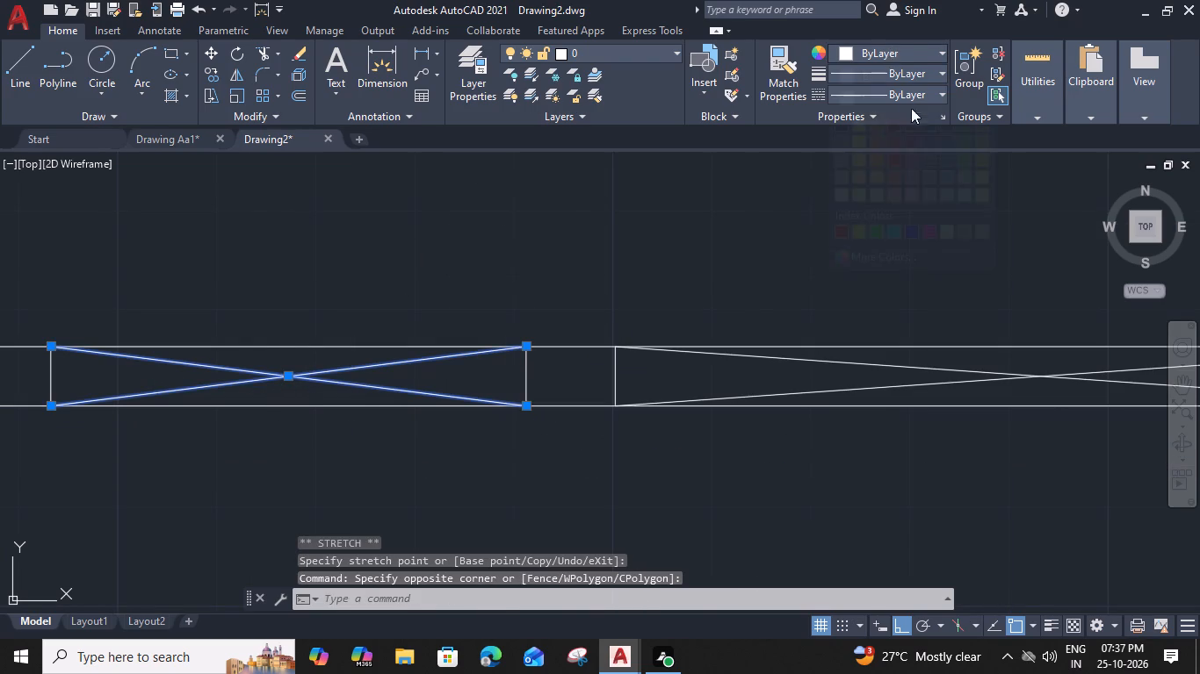
click(894, 118)
Set the colour of the wider gate's two crossing diagonals to the same dark red, 153,27,30.
scroll(893, 165, down, 3)
middle_drag(890, 186, 611, 233)
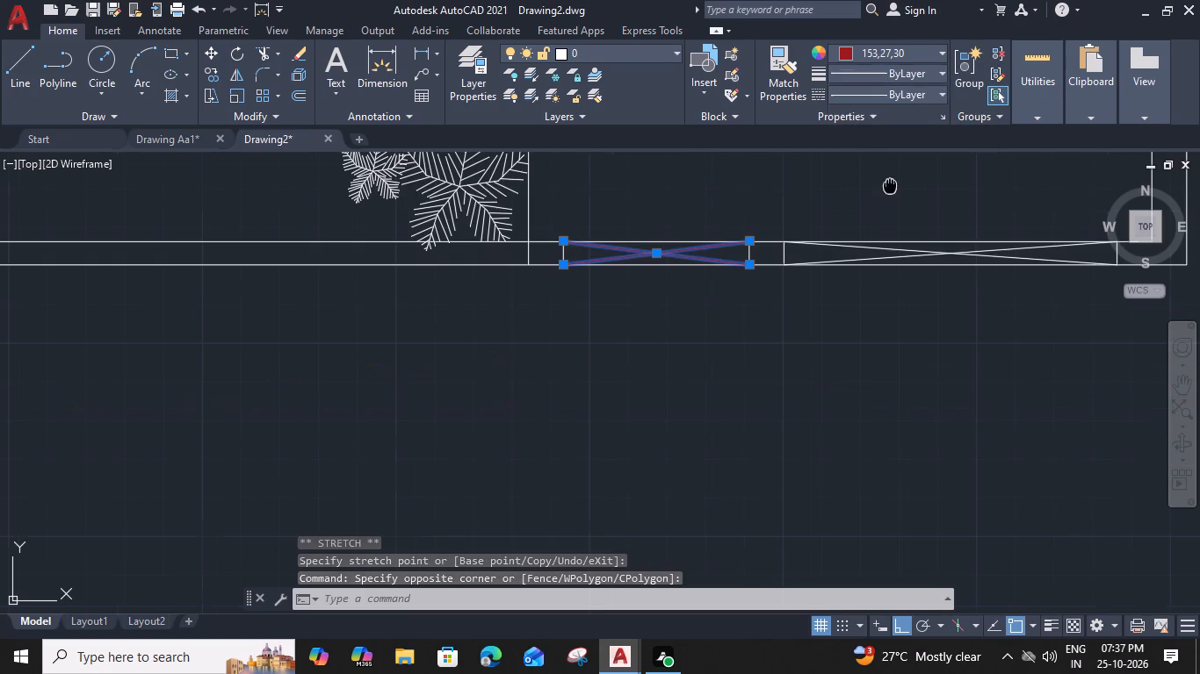
scroll(654, 326, up, 2)
click(718, 241)
click(689, 272)
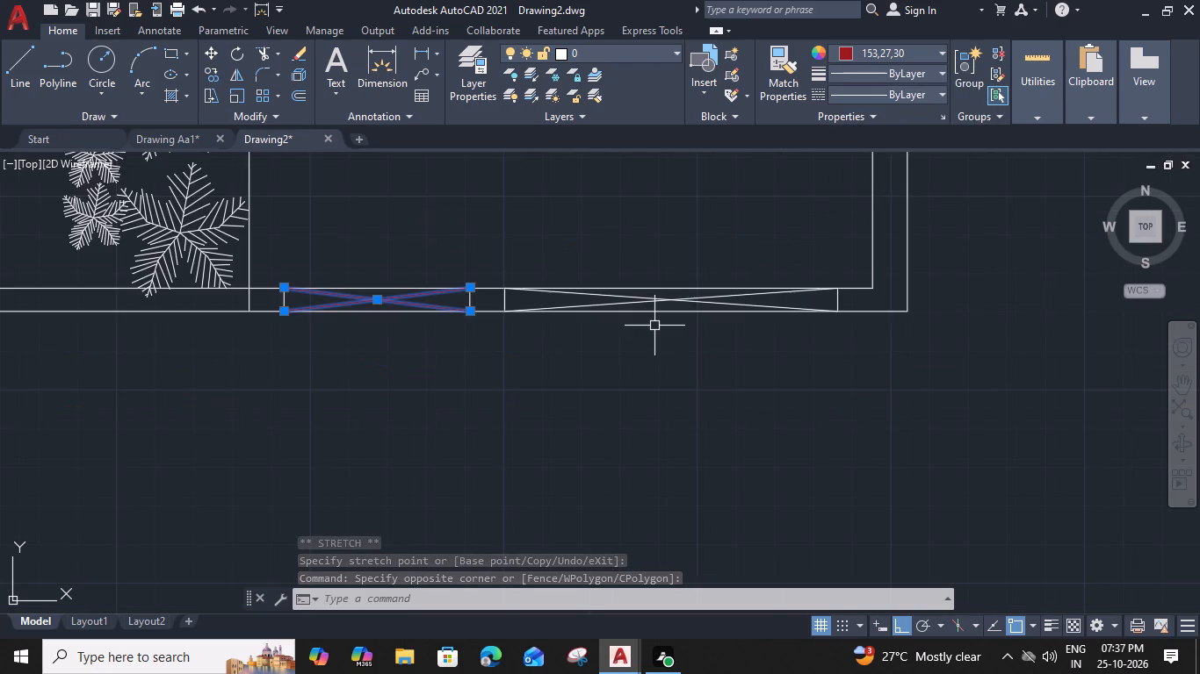
click(912, 47)
click(894, 120)
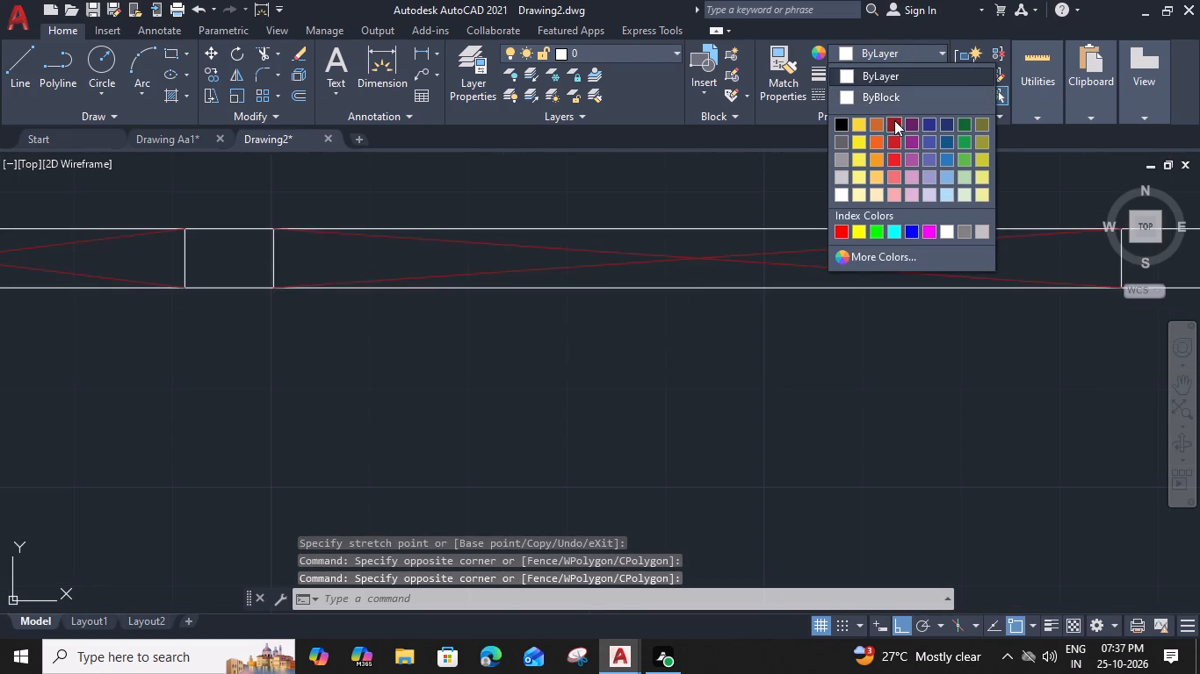
key(Escape)
Copy the KITCHEN AREA label down into the planted strip below the kitchen, between the two groups of plants.
scroll(637, 327, down, 5)
middle_drag(605, 335, 605, 336)
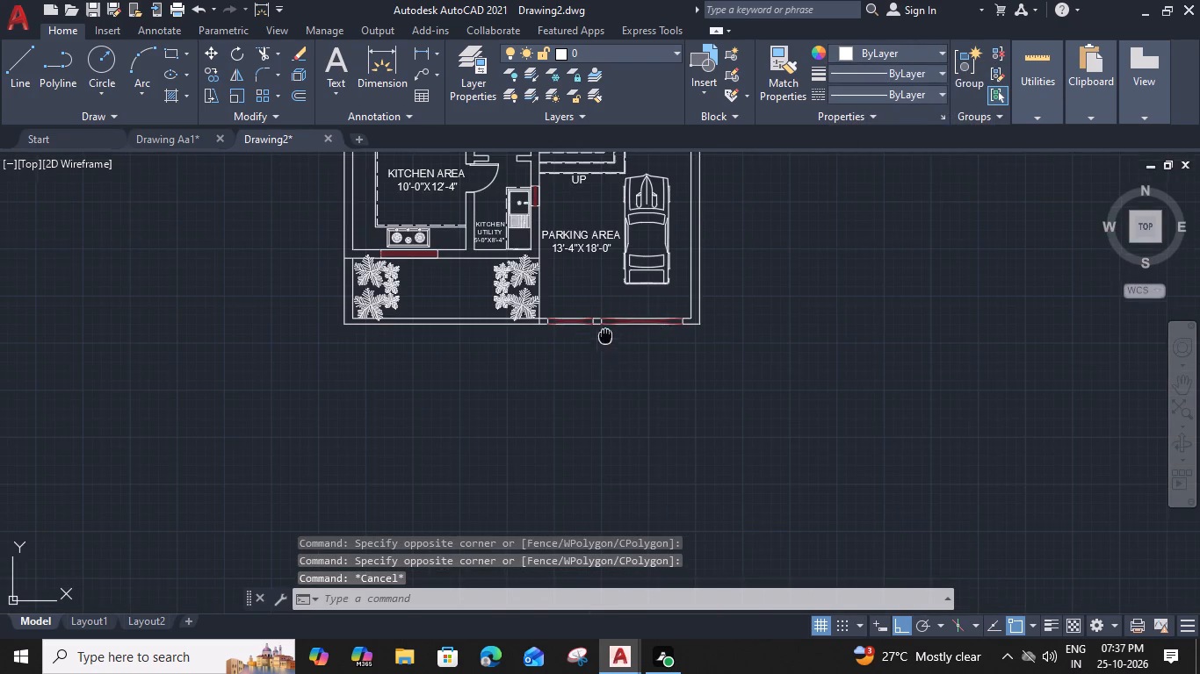
middle_drag(605, 336, 623, 368)
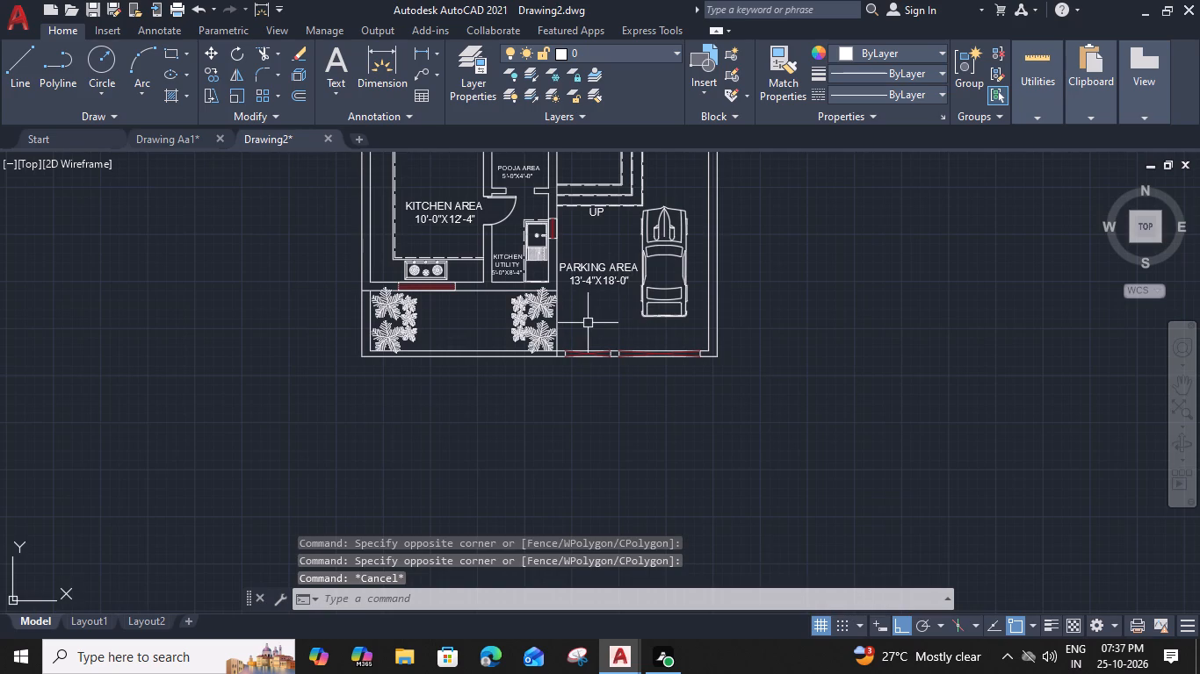
middle_drag(588, 323, 607, 396)
click(449, 277)
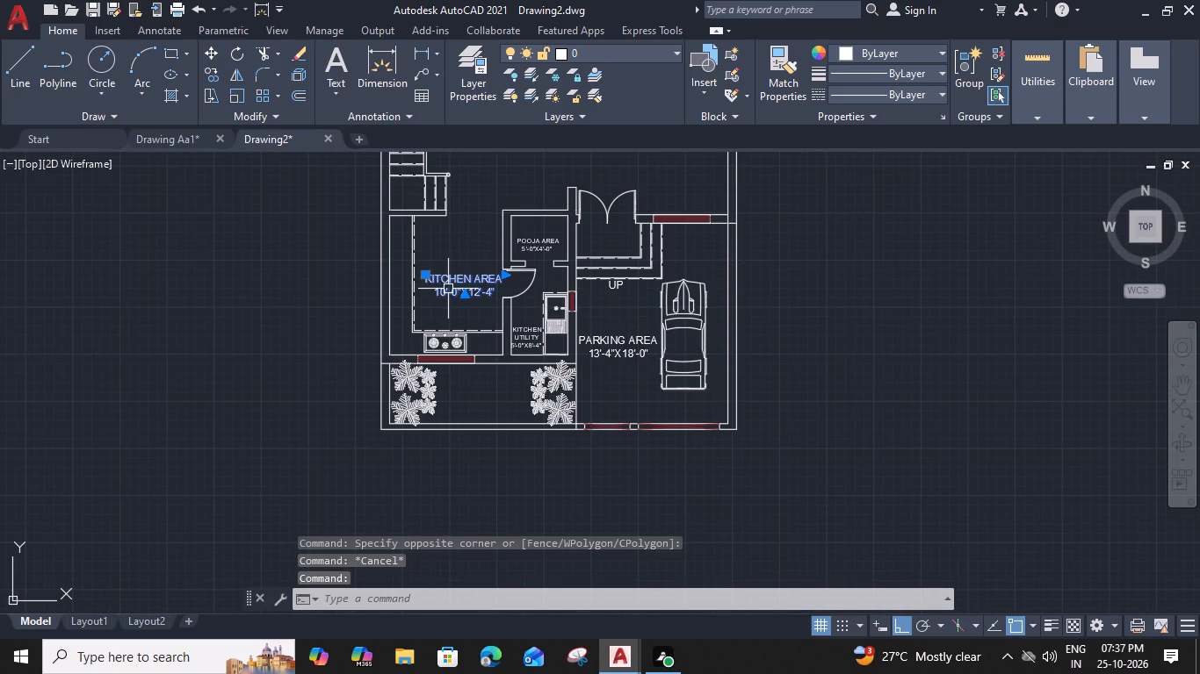
key(c)
text(O)
key(space)
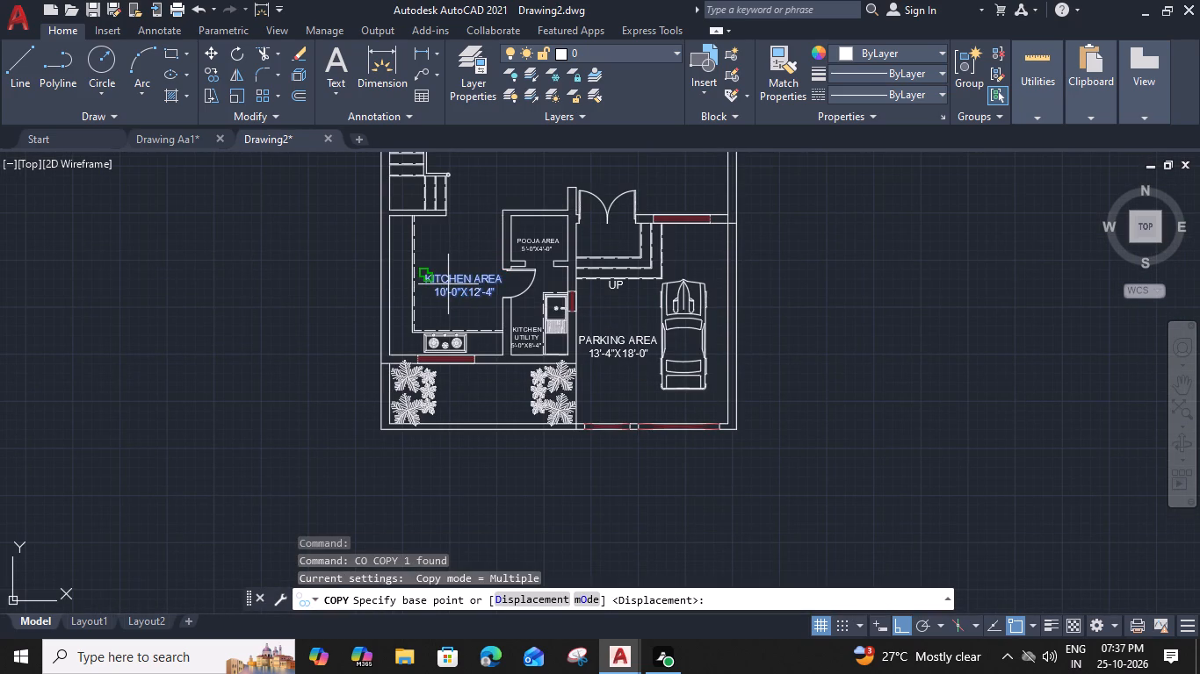
click(426, 274)
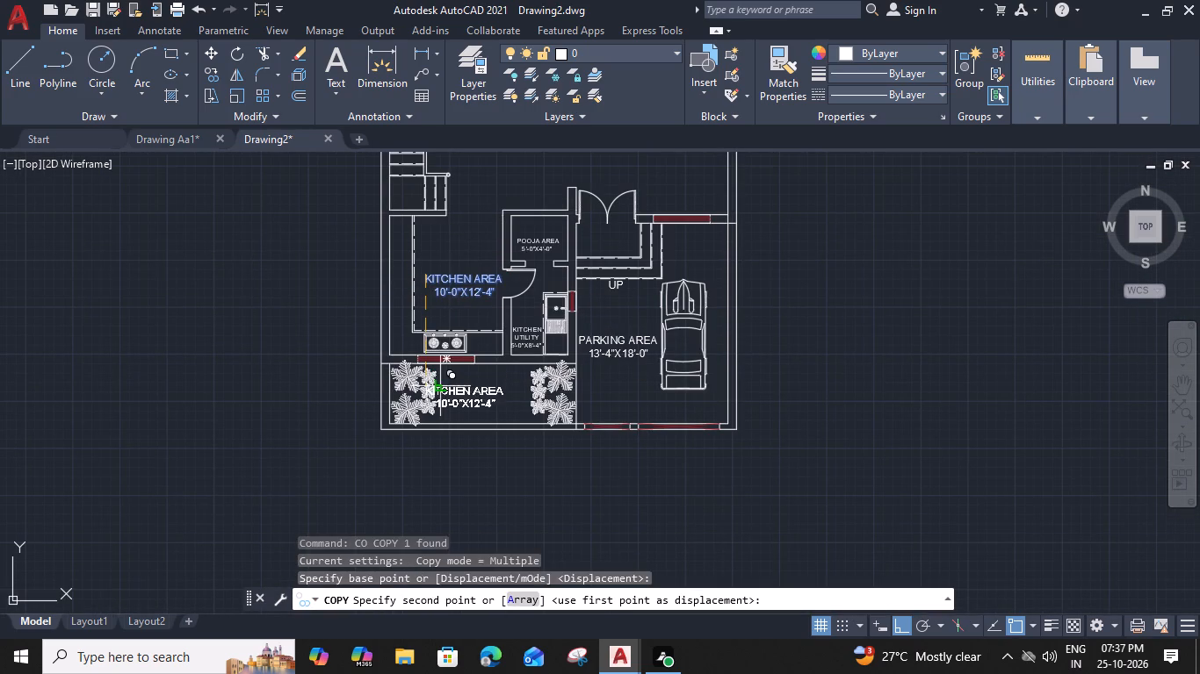
click(444, 390)
key(Escape)
Replace the name line of the copied label in the planted strip with LAWN.
scroll(505, 394, up, 1)
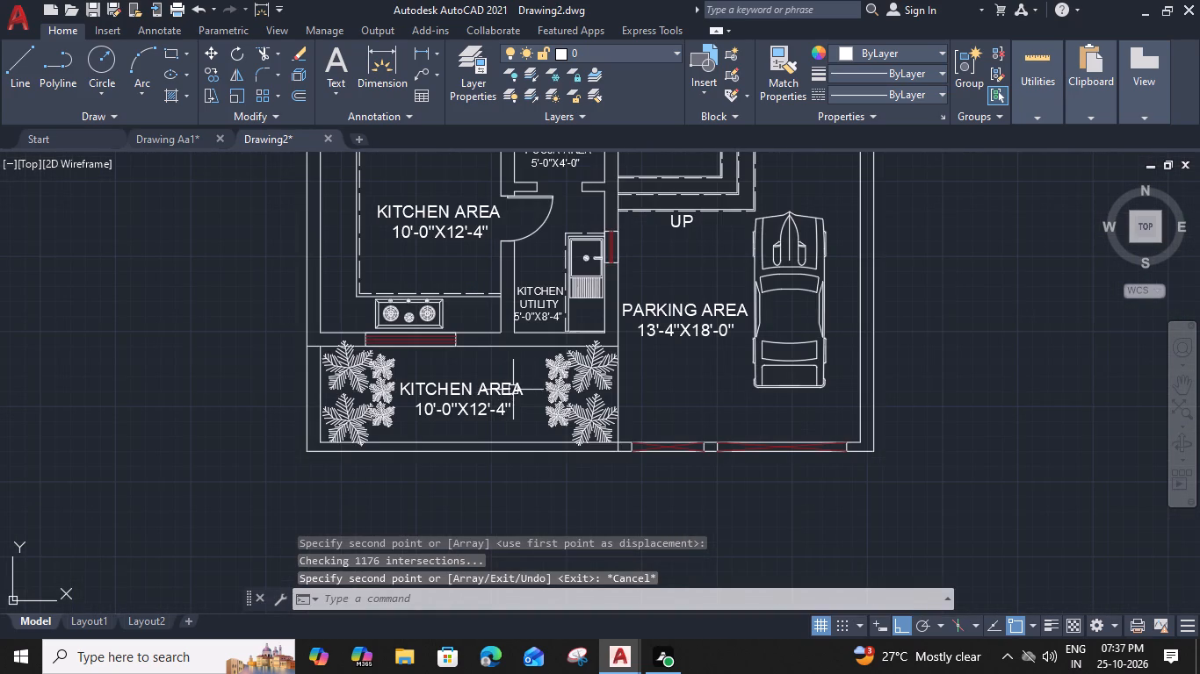
click(514, 389)
double_click(516, 389)
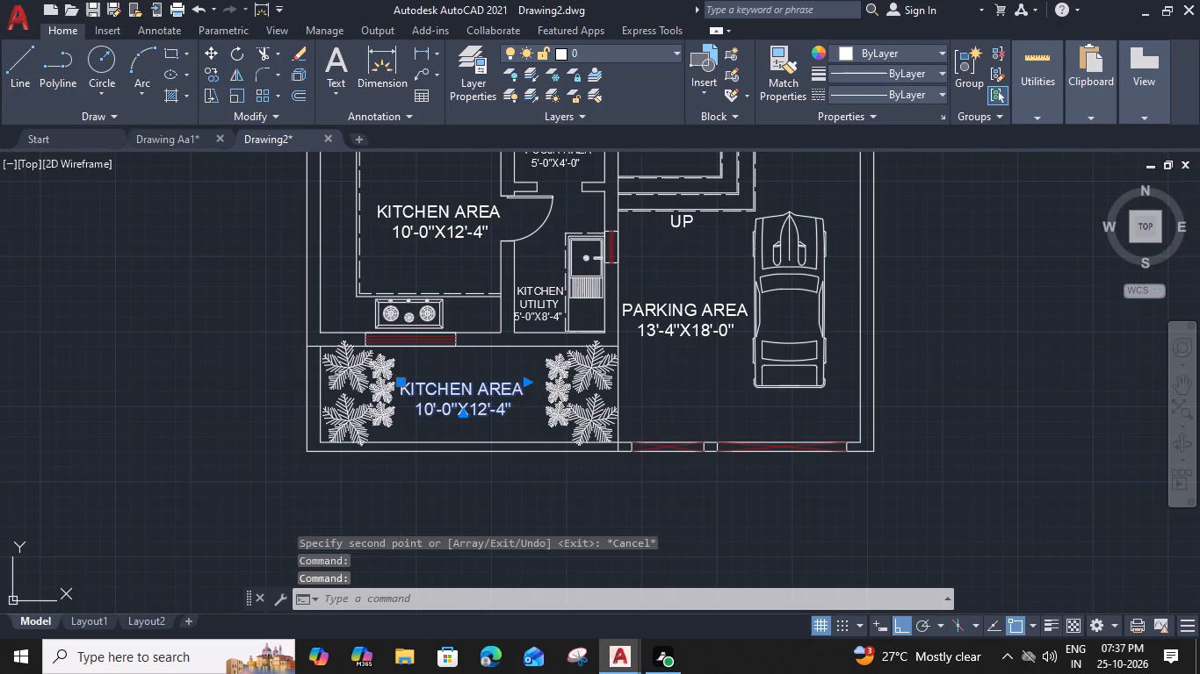
scroll(487, 384, up, 2)
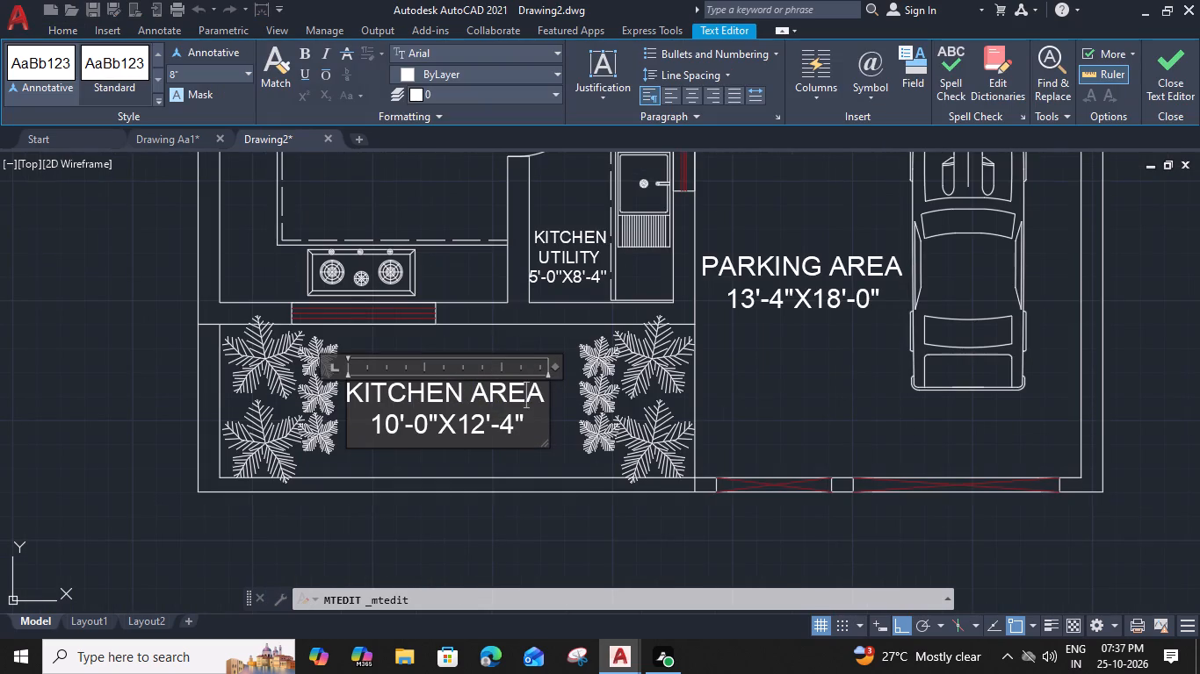
drag(538, 392, 351, 384)
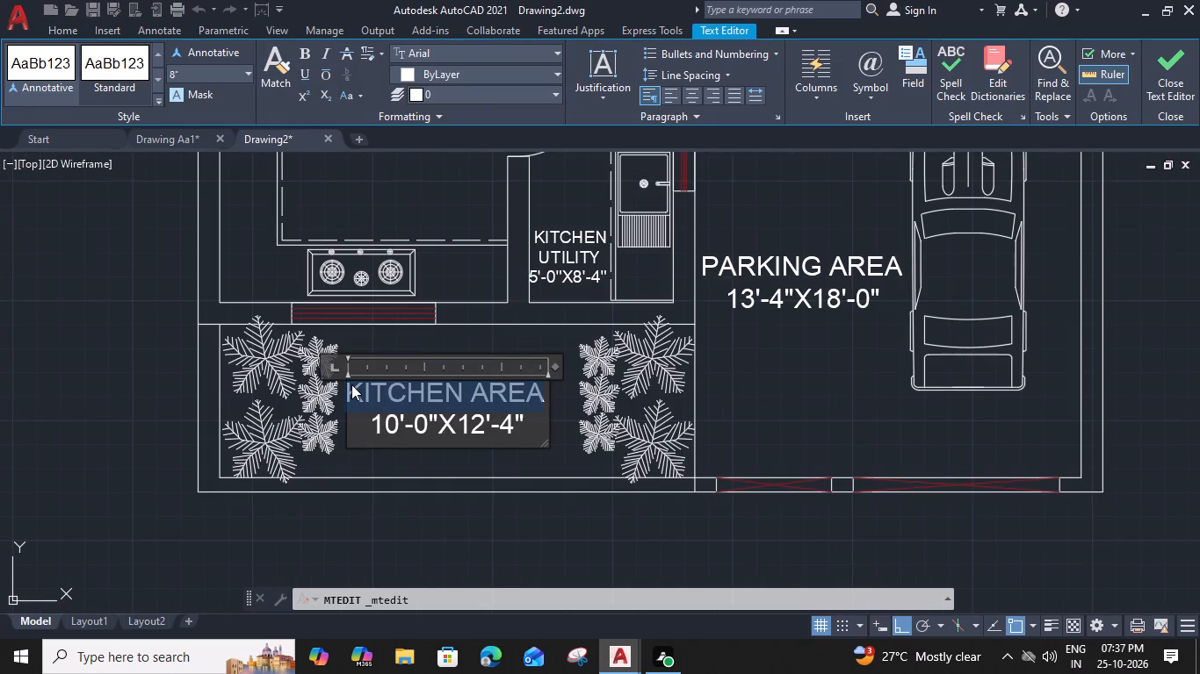
text(LAW)
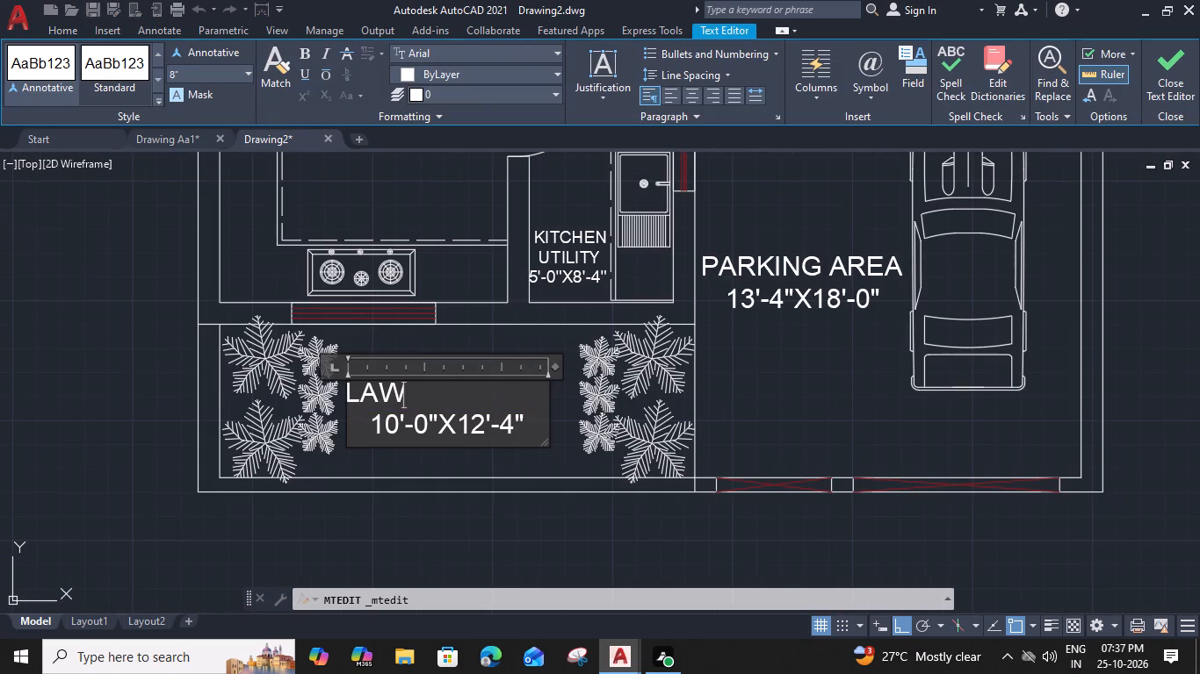
key(n)
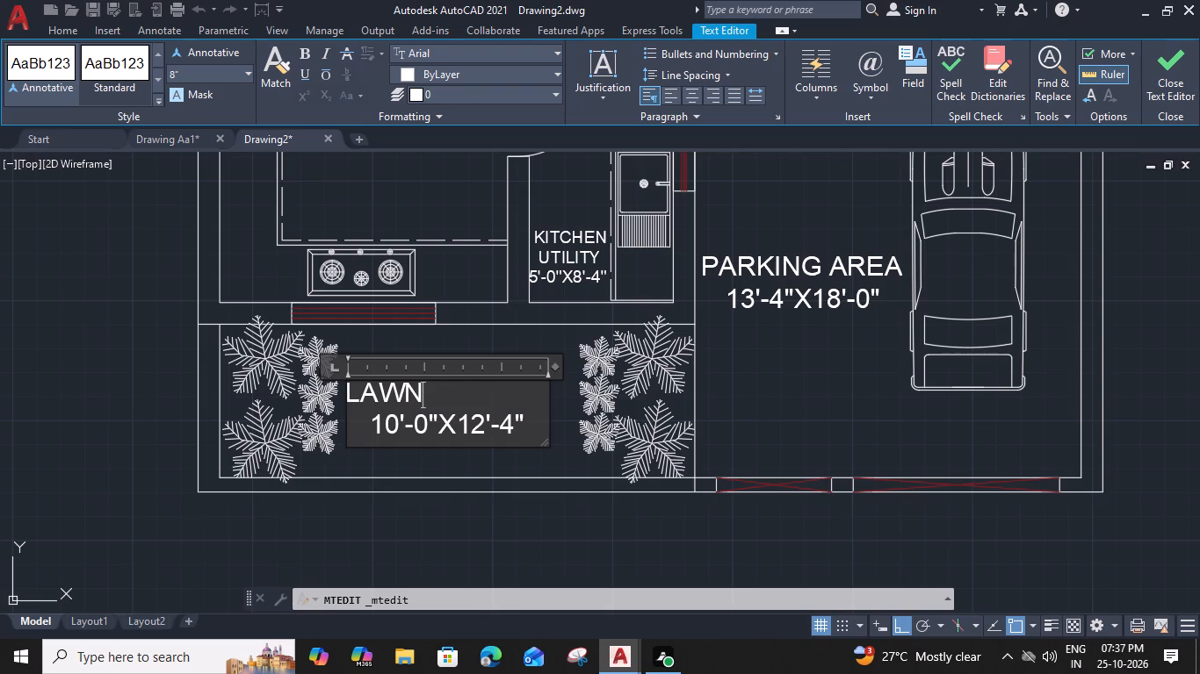
Change the size line of the LAWN label to 16'-0"X5'-4" and remove its leading spaces.
click(374, 429)
key(BackSpace)
key(BackSpace)
key(BackSpace)
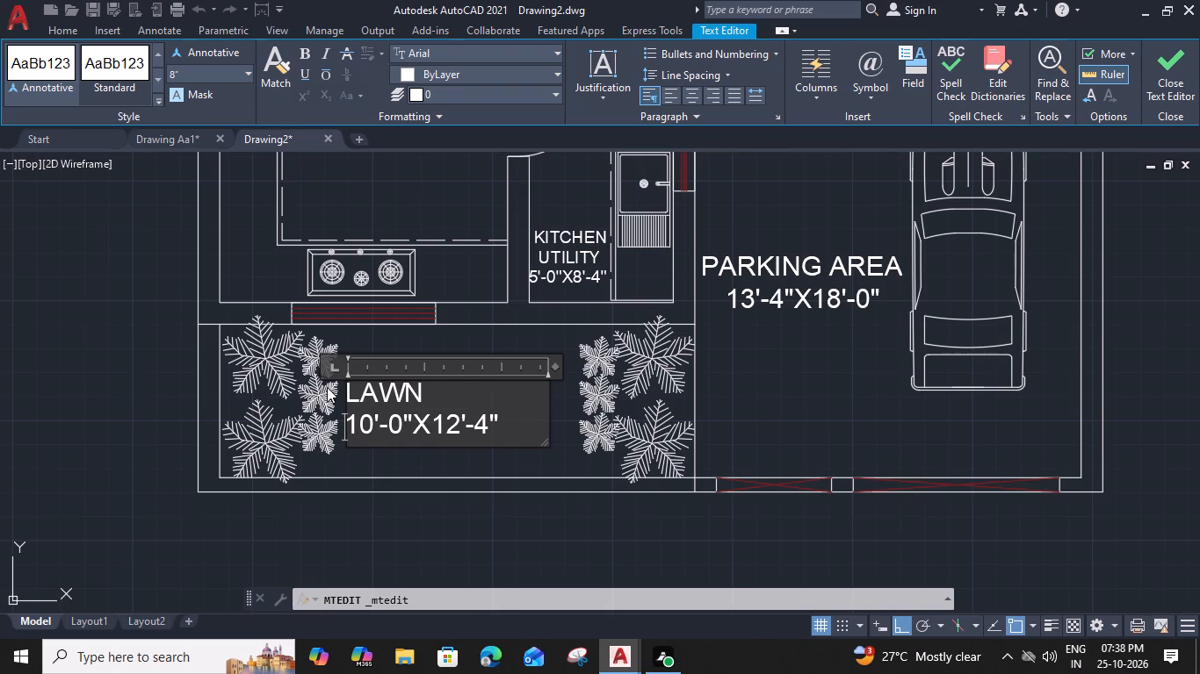
scroll(359, 401, up, 2)
drag(394, 467, 361, 465)
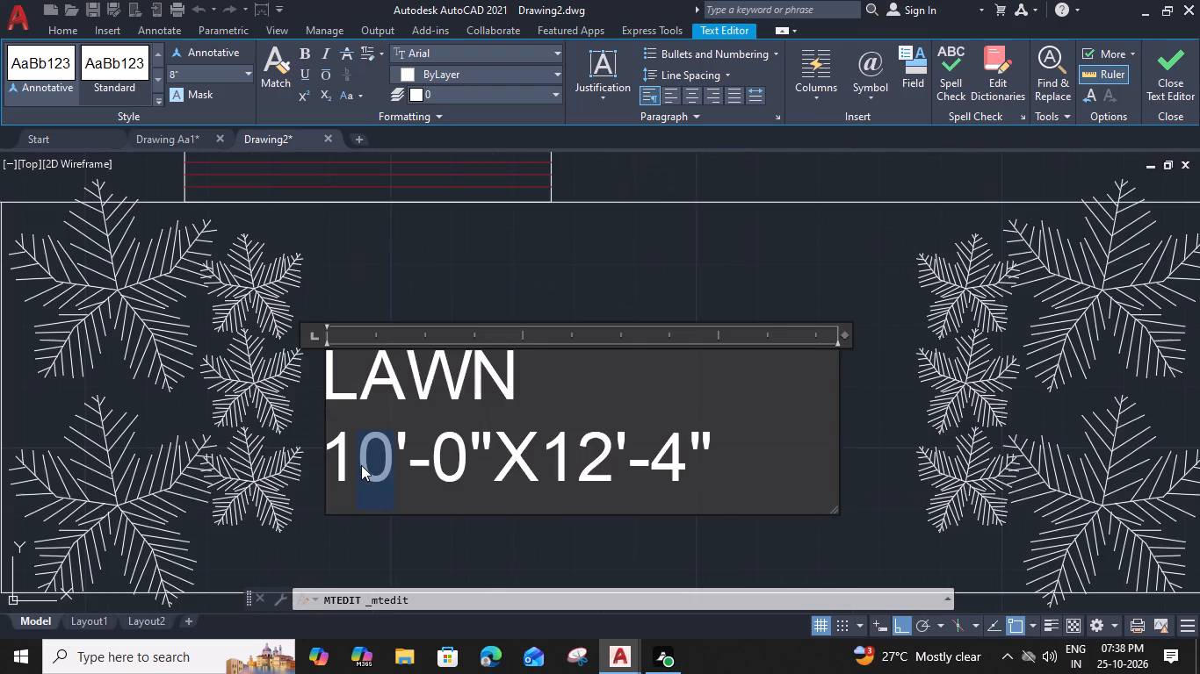
key(6)
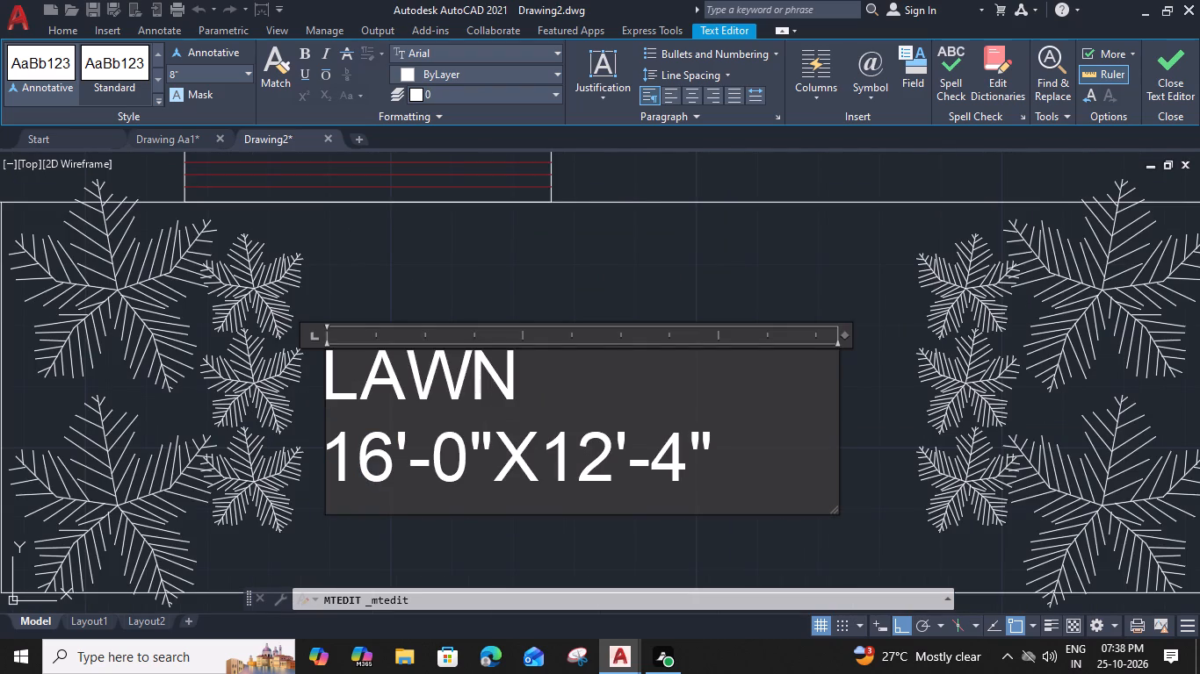
drag(612, 473, 566, 463)
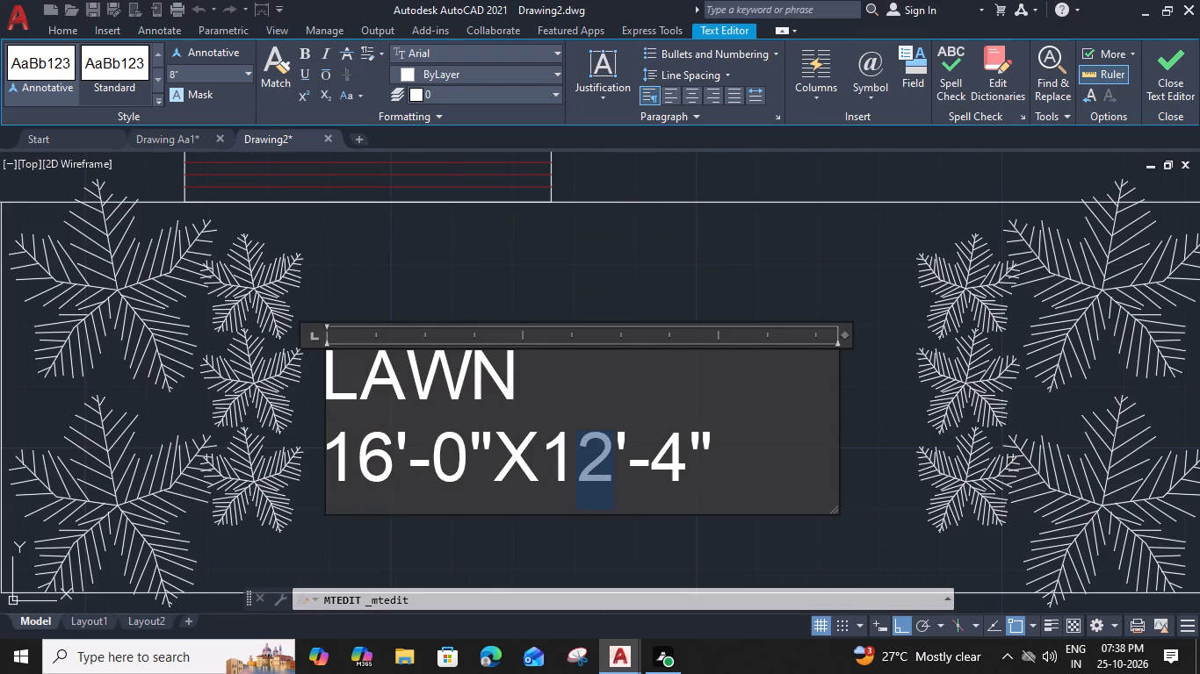
drag(566, 463, 553, 456)
key(5)
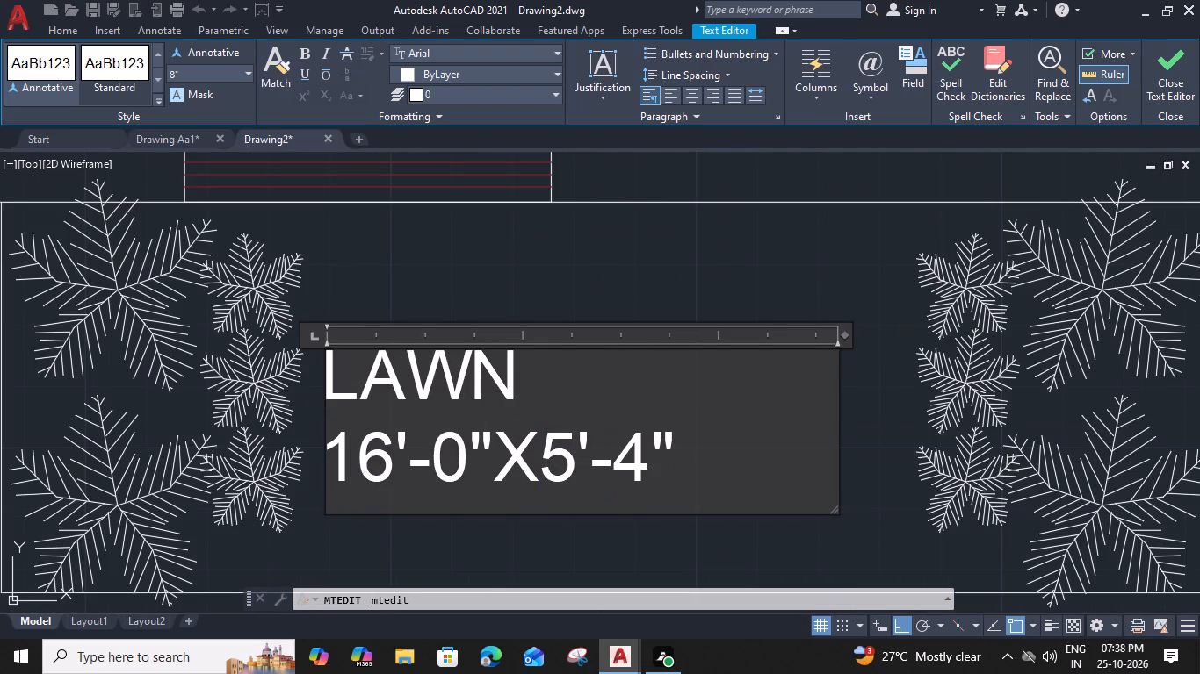
Centre LAWN above its size line using leading spaces and narrow the text frame to fit the size line.
click(329, 389)
key(space)
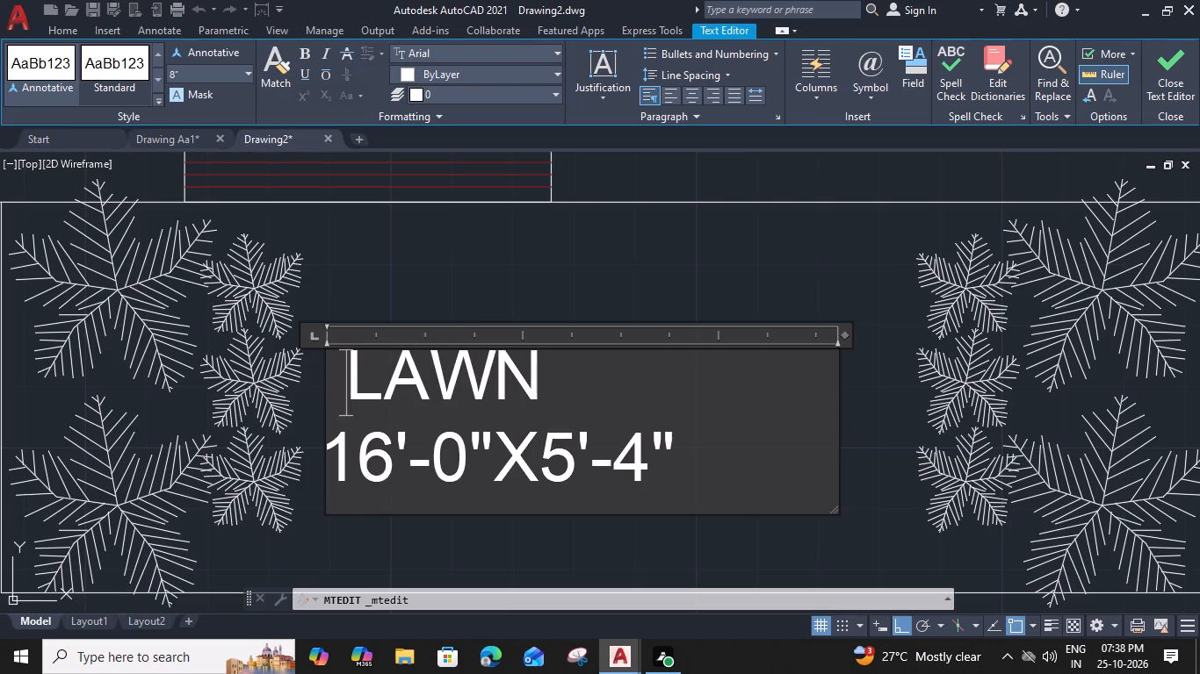
key(space)
key(space)
key(space)
key(space)
key(space)
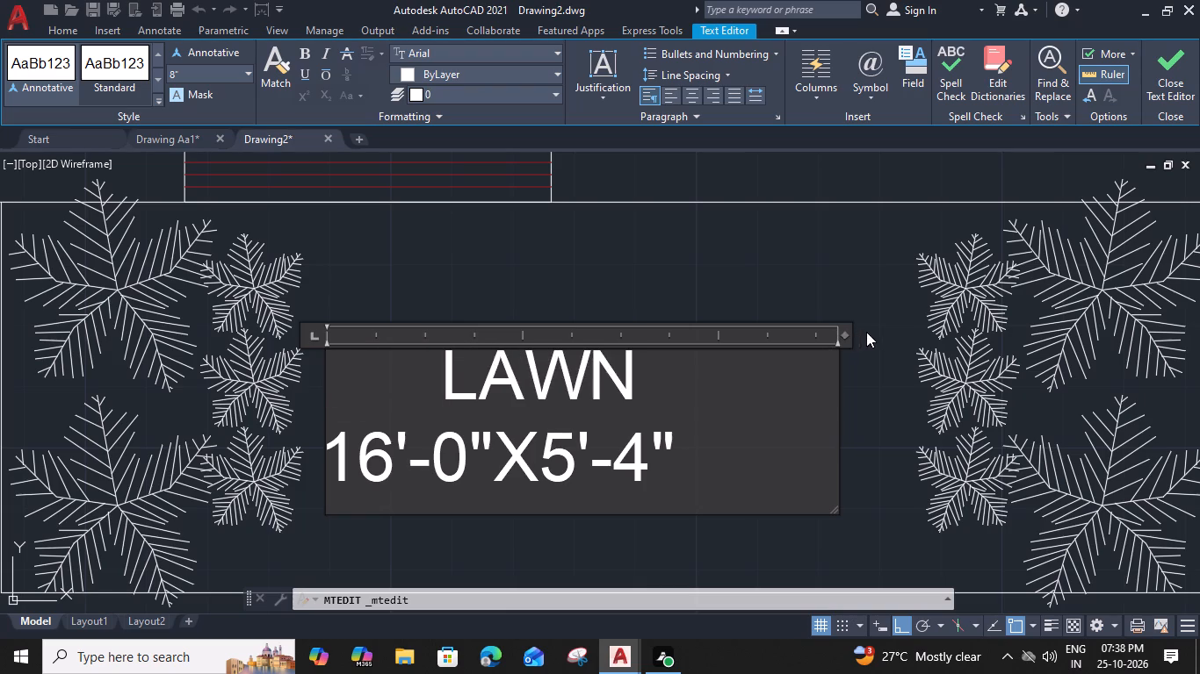
click(840, 333)
click(847, 341)
drag(845, 334, 841, 333)
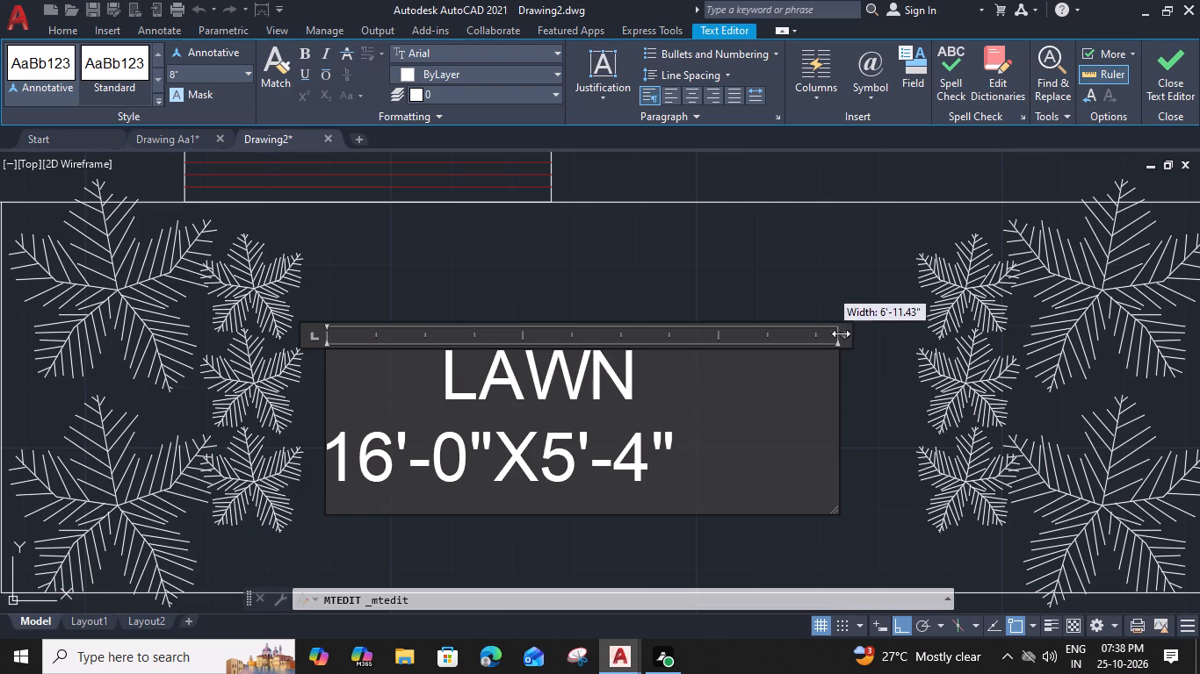
drag(841, 333, 678, 335)
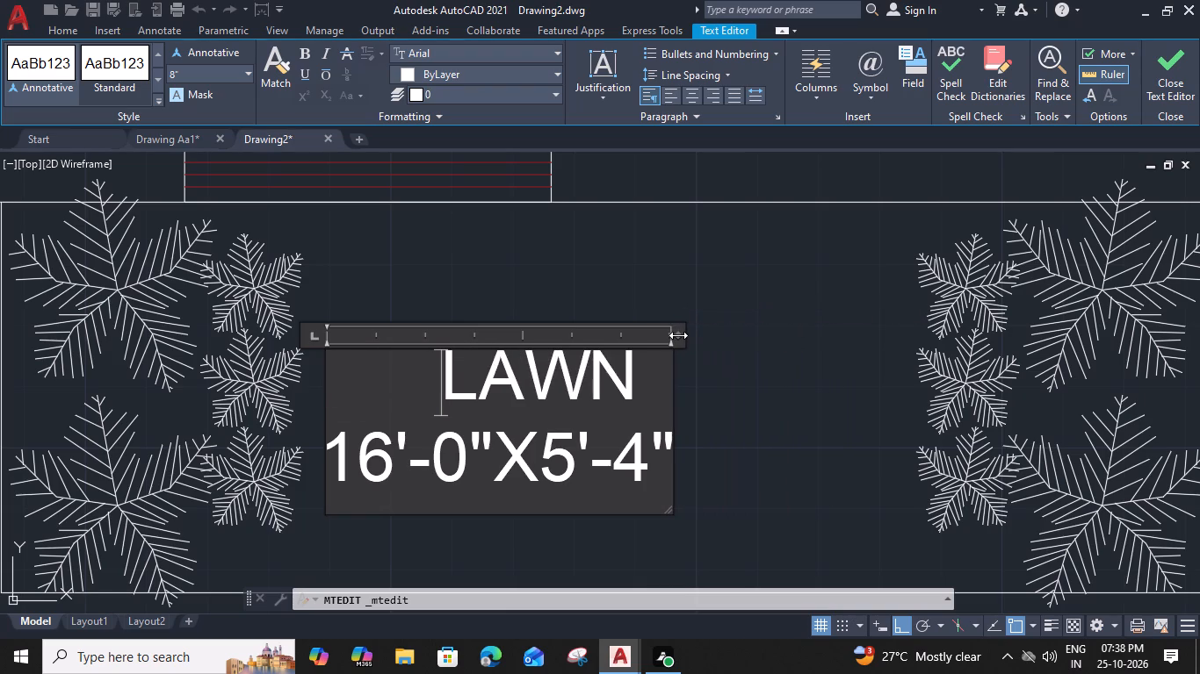
key(BackSpace)
key(BackSpace)
click(749, 483)
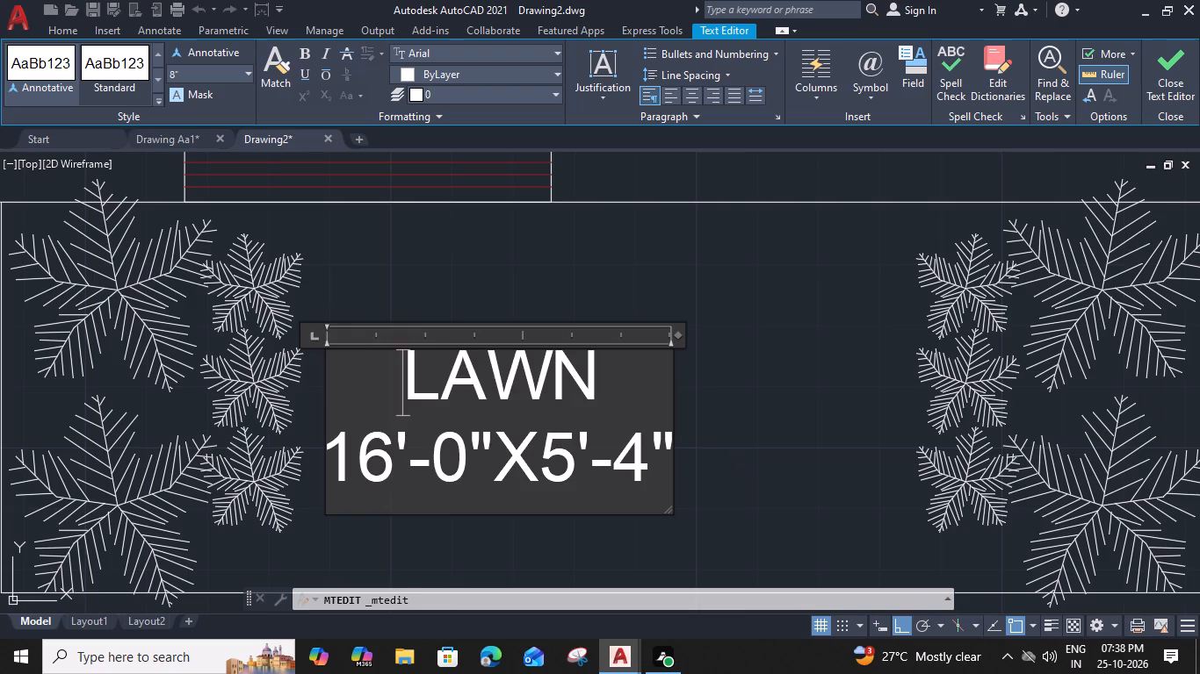
Move the LAWN label horizontally to the middle of the gap between the two plant groups.
click(635, 479)
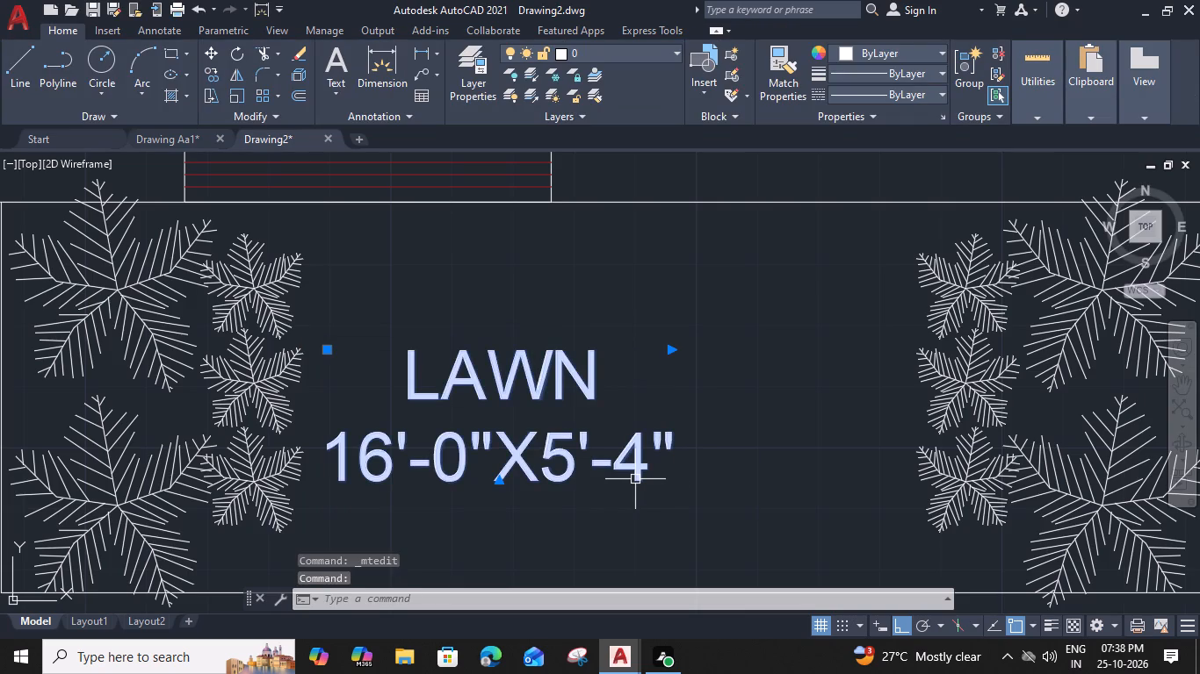
text(M)
key(space)
click(640, 481)
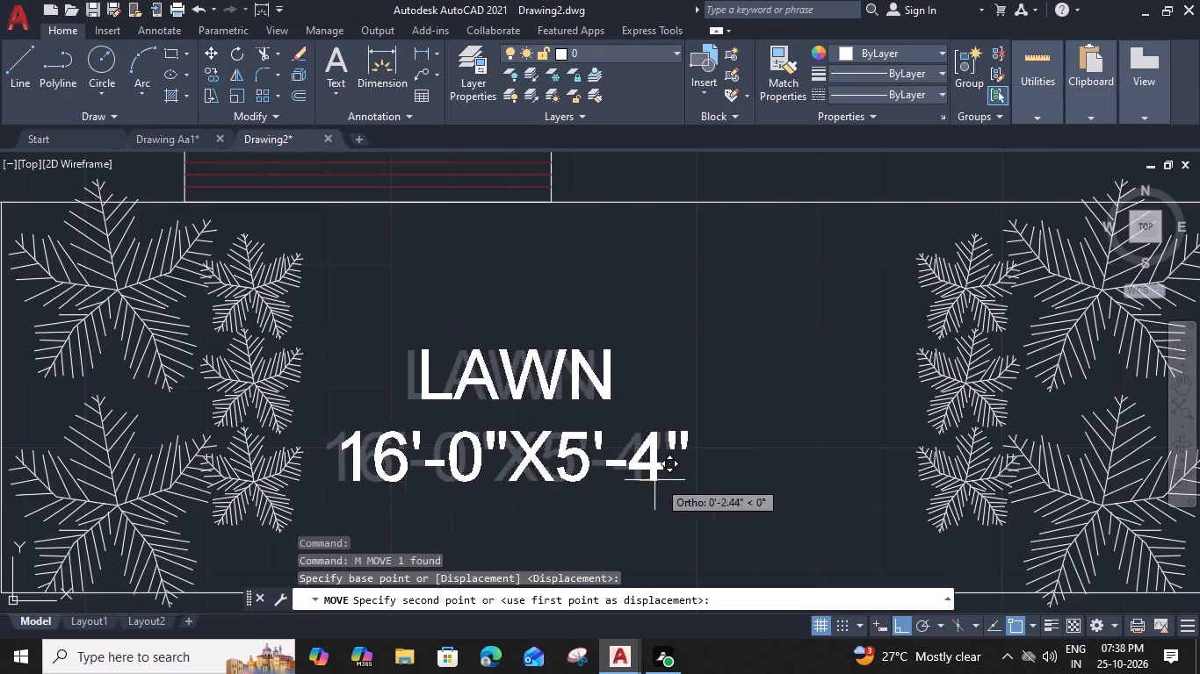
click(767, 474)
scroll(767, 474, down, 2)
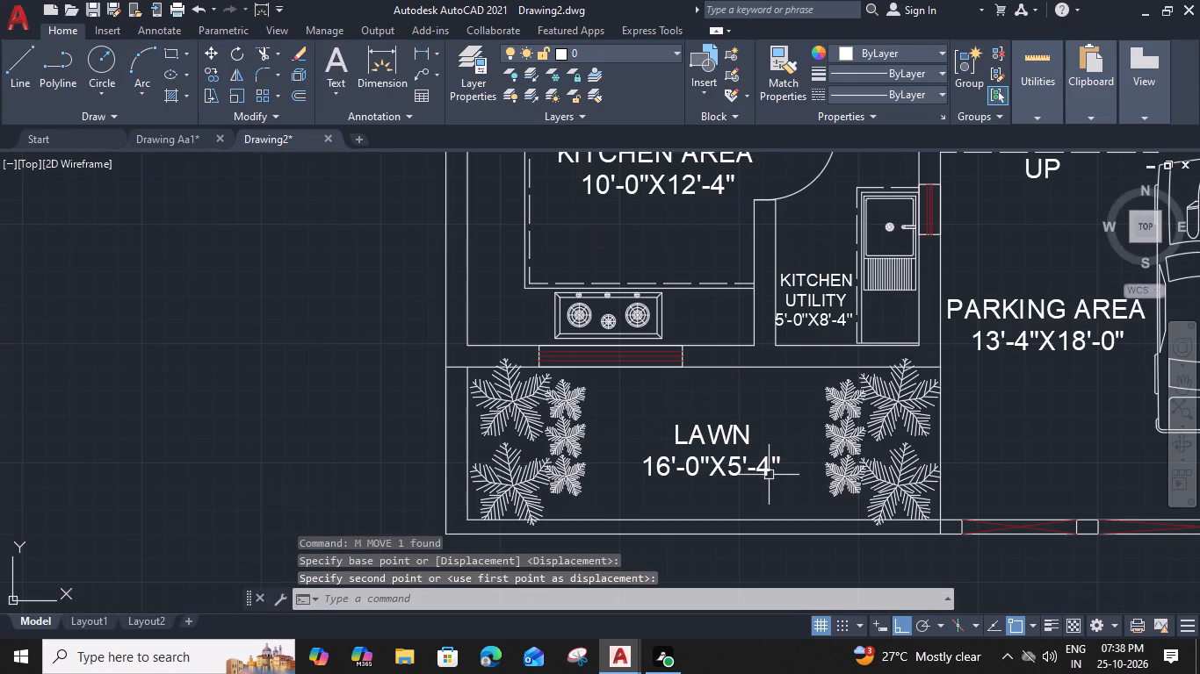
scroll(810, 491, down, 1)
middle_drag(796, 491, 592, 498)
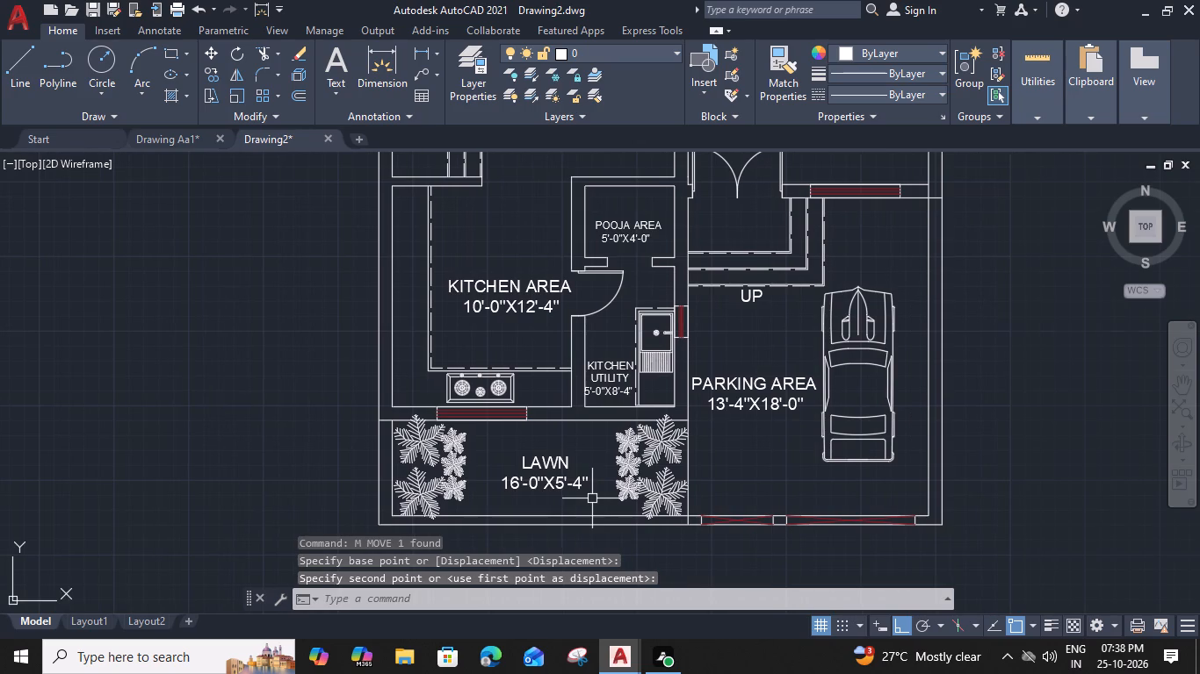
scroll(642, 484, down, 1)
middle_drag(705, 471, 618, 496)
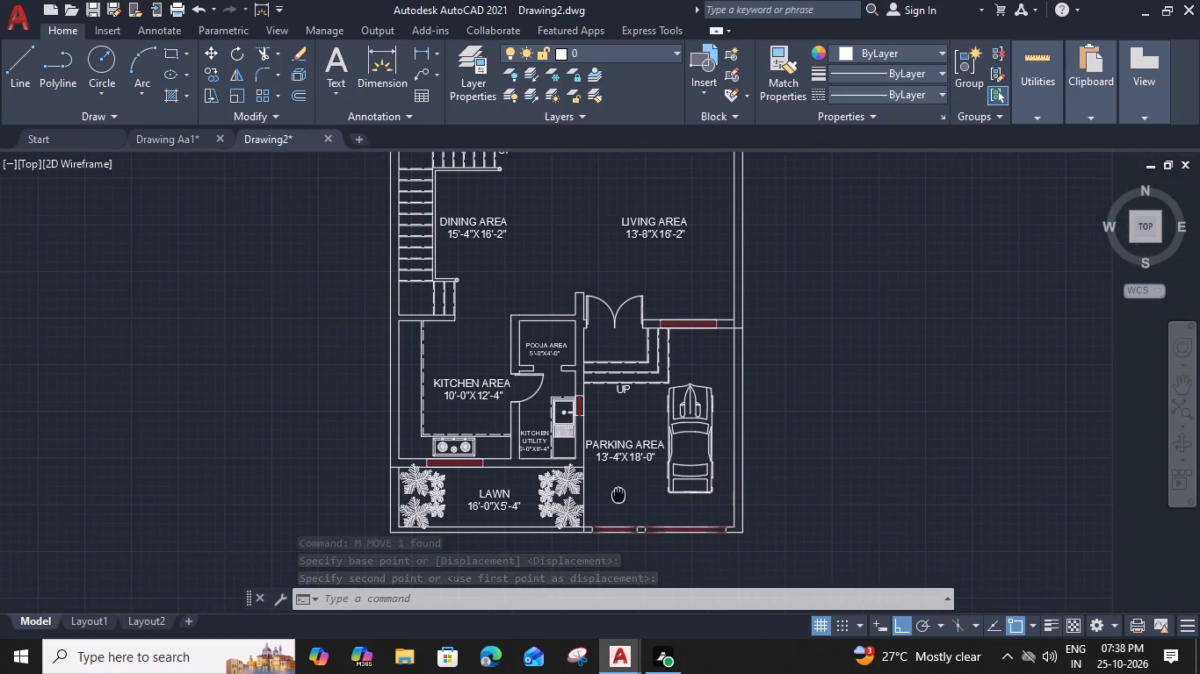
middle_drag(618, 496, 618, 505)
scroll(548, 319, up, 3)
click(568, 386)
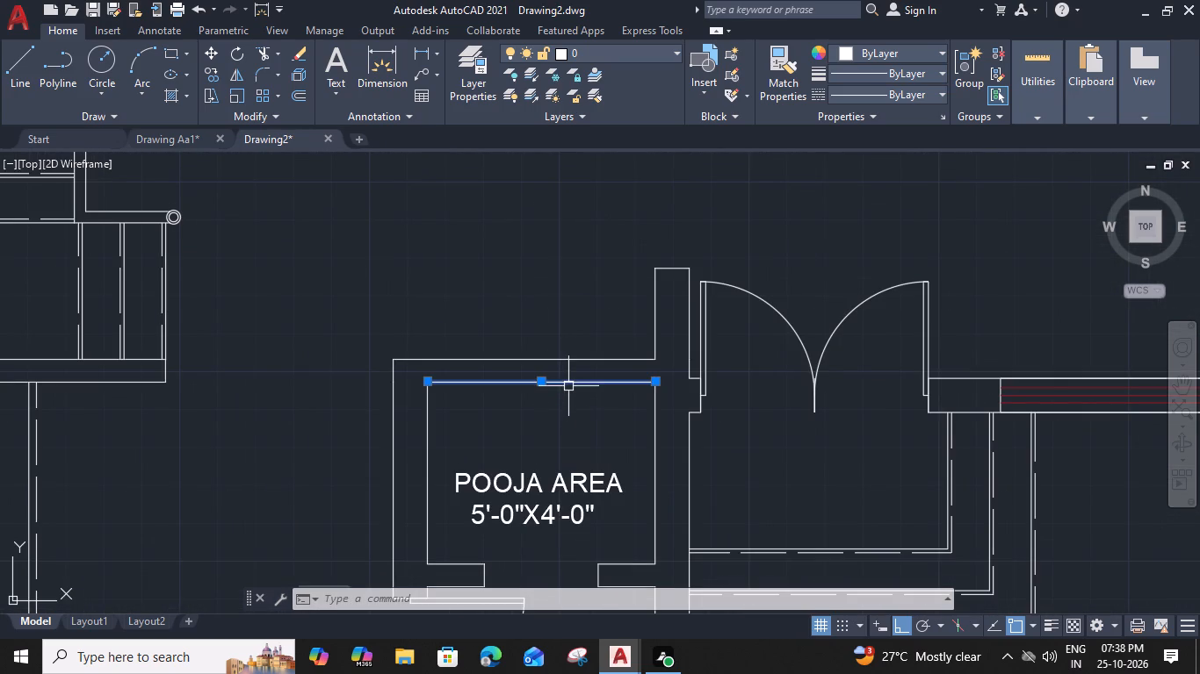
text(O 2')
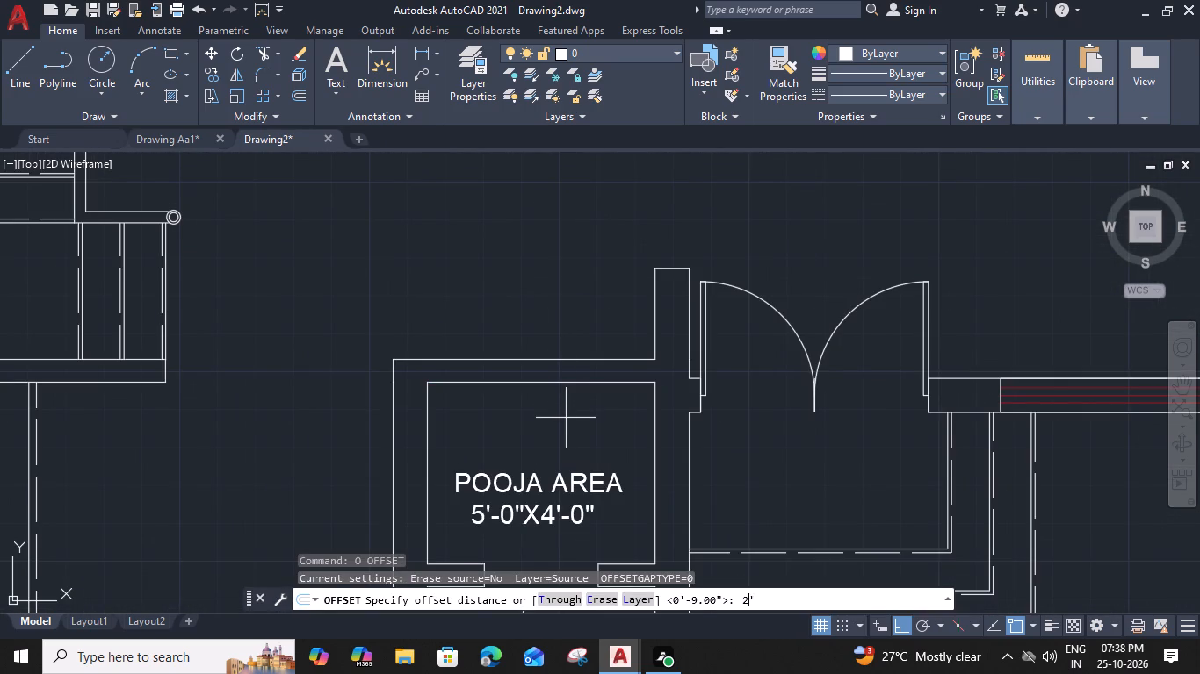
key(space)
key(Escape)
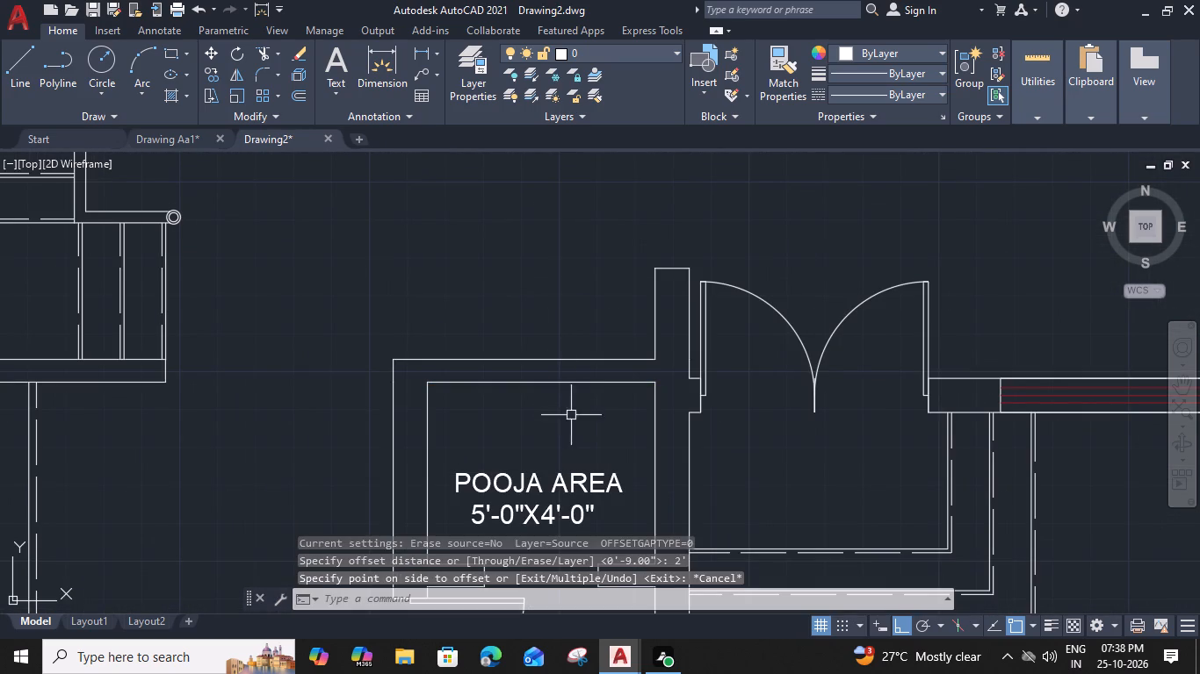
Offset the pooja area's upper inner wall line 1'9" down into the room.
click(582, 381)
text(O 1')
text(9")
key(Return)
click(574, 440)
key(Escape)
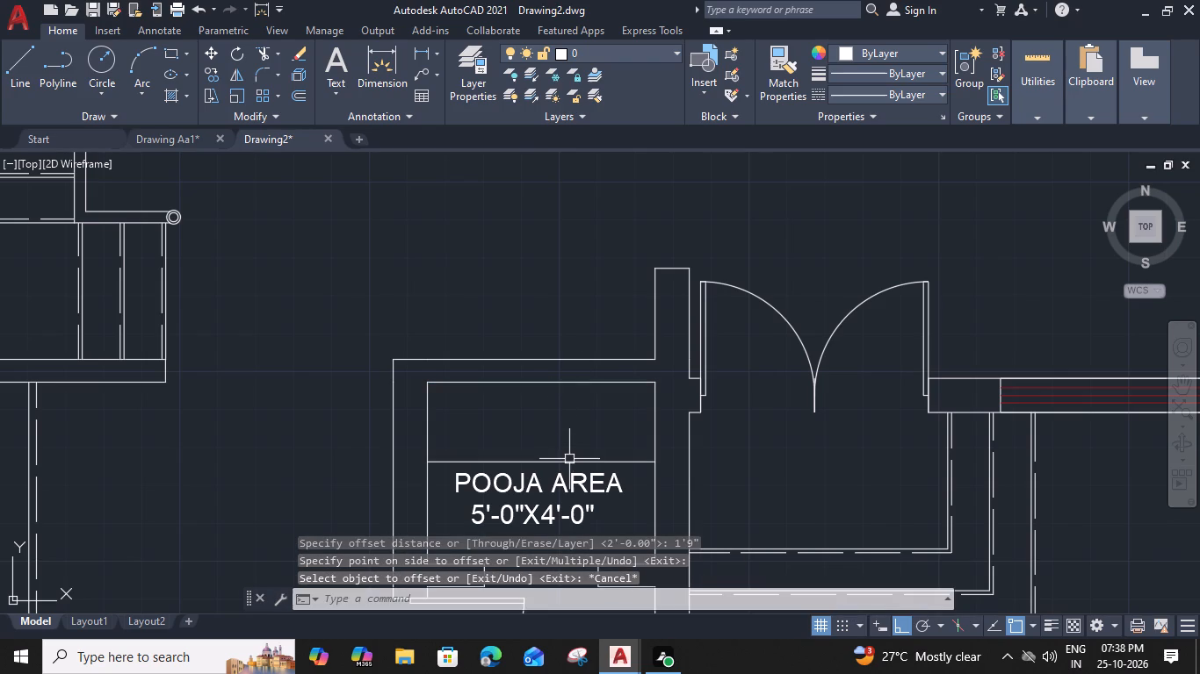
Offset the new line across the pooja area 1" up towards the upper wall to form a double edge.
click(569, 462)
text(O)
key(space)
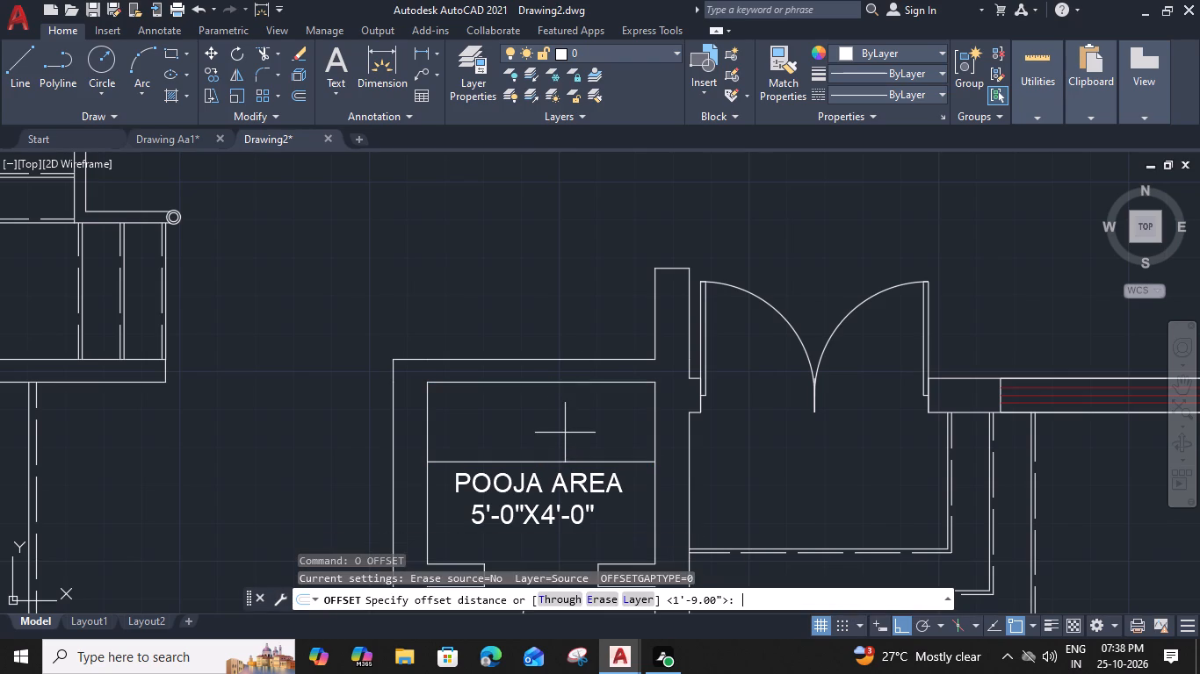
text(1")
key(Return)
click(564, 412)
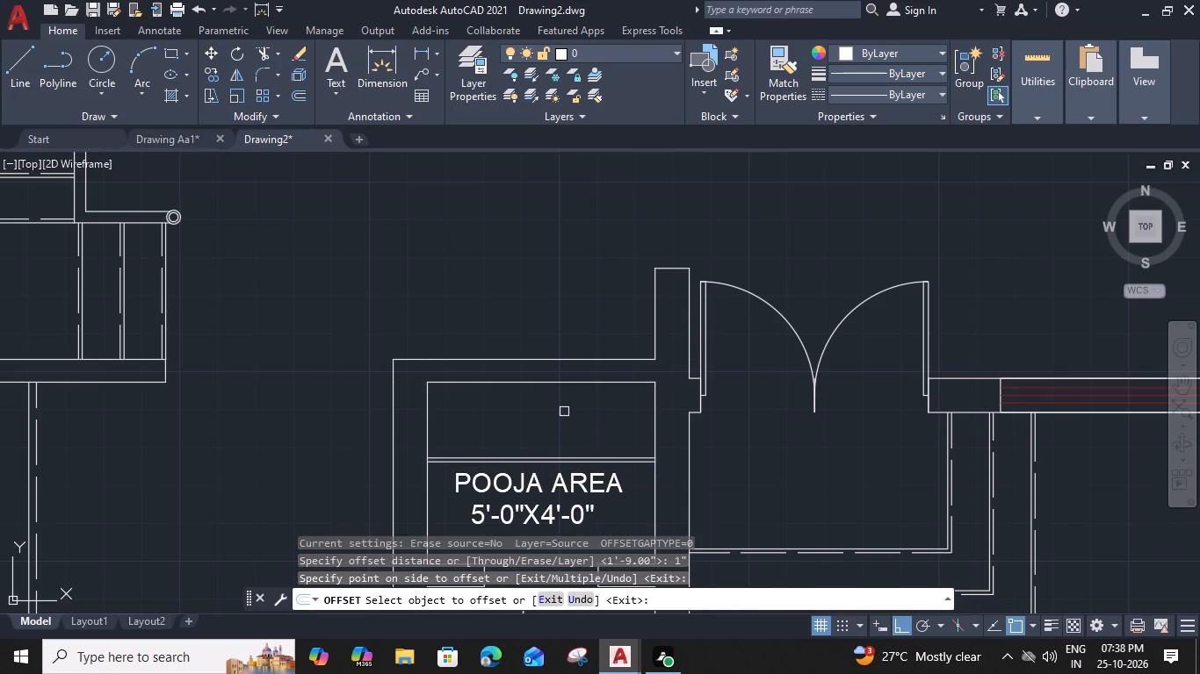
key(Escape)
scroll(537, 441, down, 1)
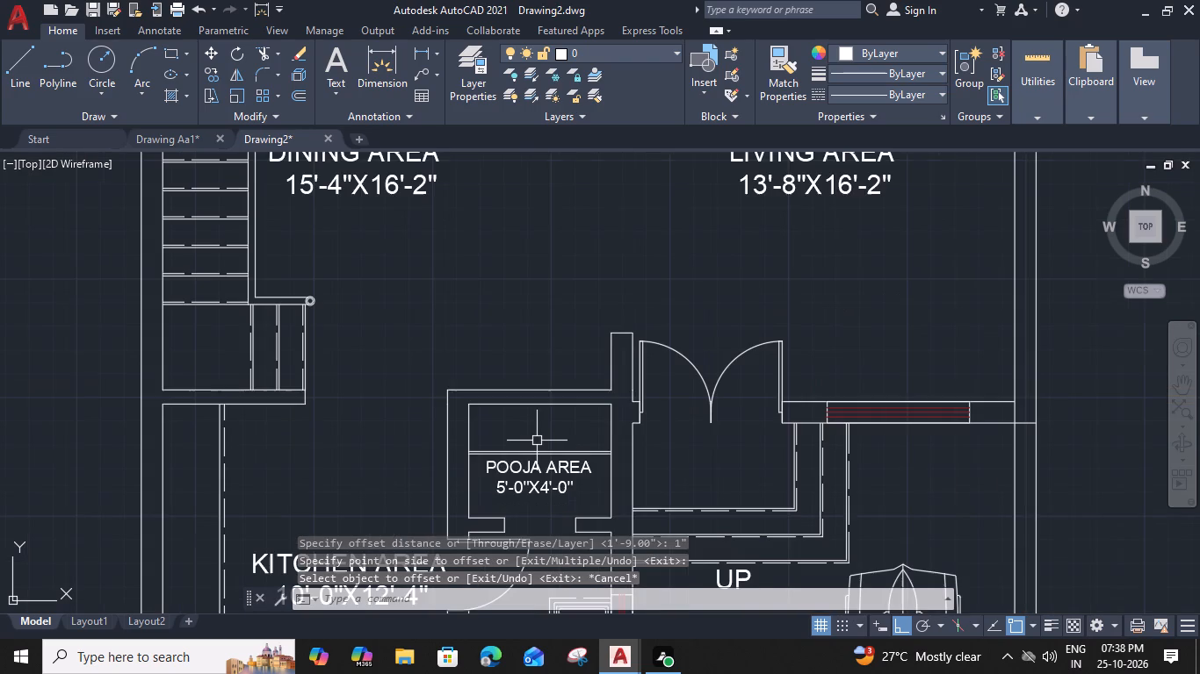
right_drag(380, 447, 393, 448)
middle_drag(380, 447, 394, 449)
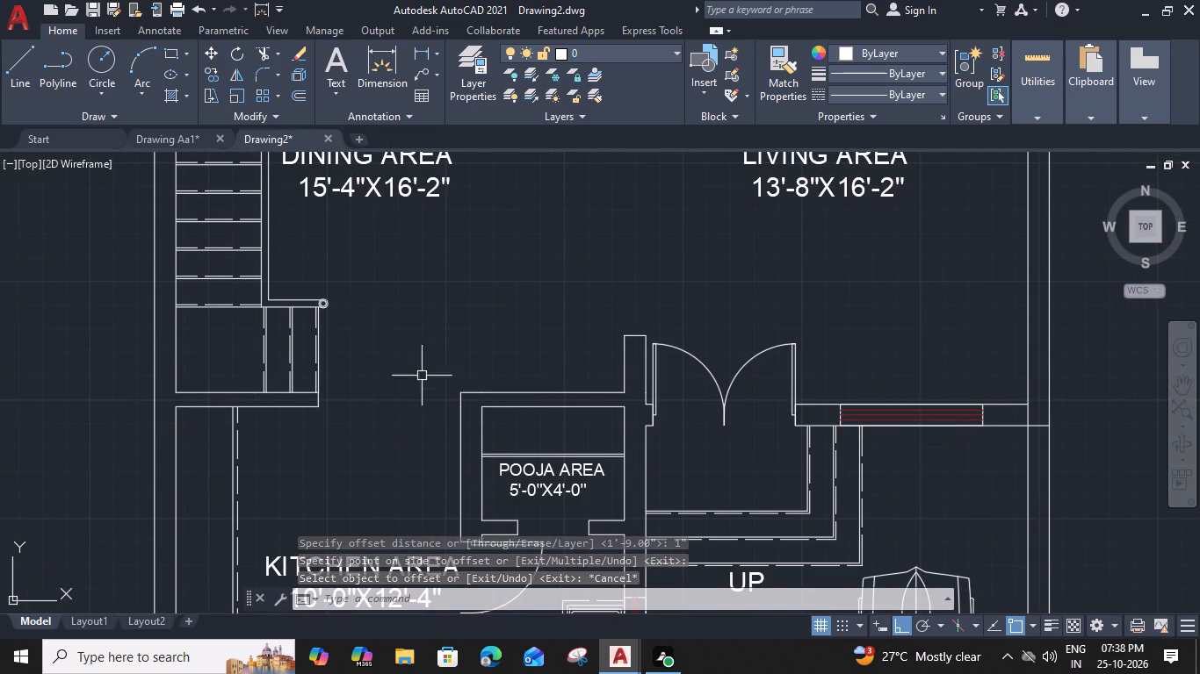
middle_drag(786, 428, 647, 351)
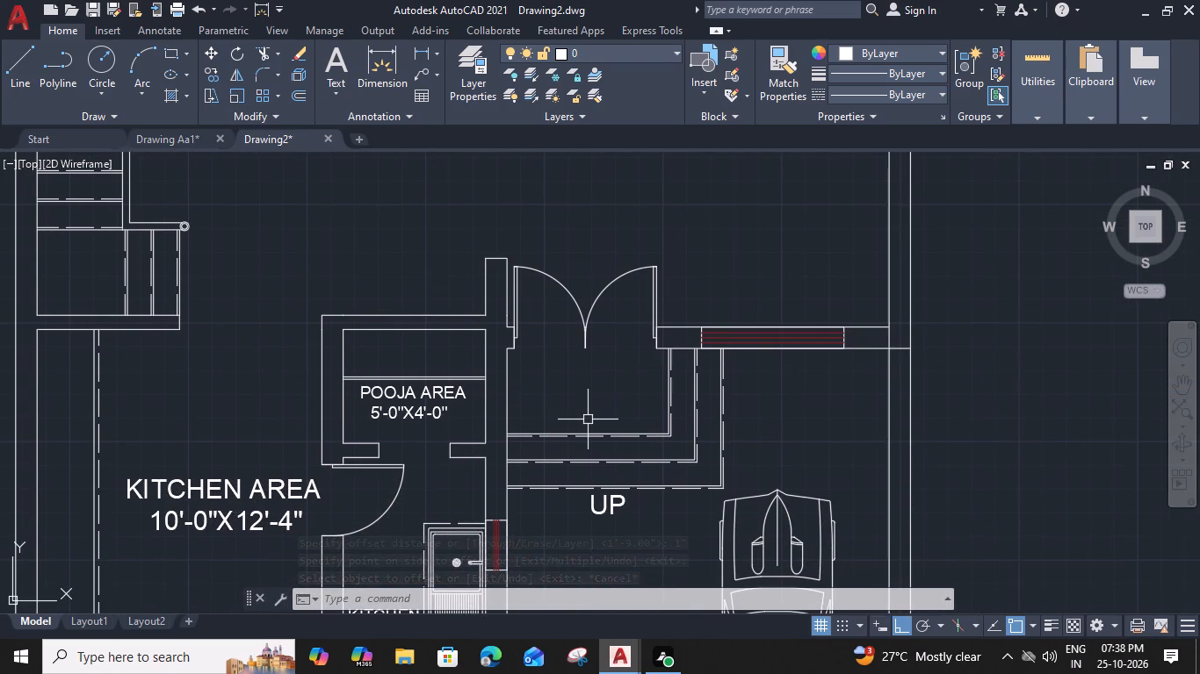
Draw a vertical arrow line from the outermost entrance step edge above the UP label, up across the entrance steps.
scroll(604, 490, up, 2)
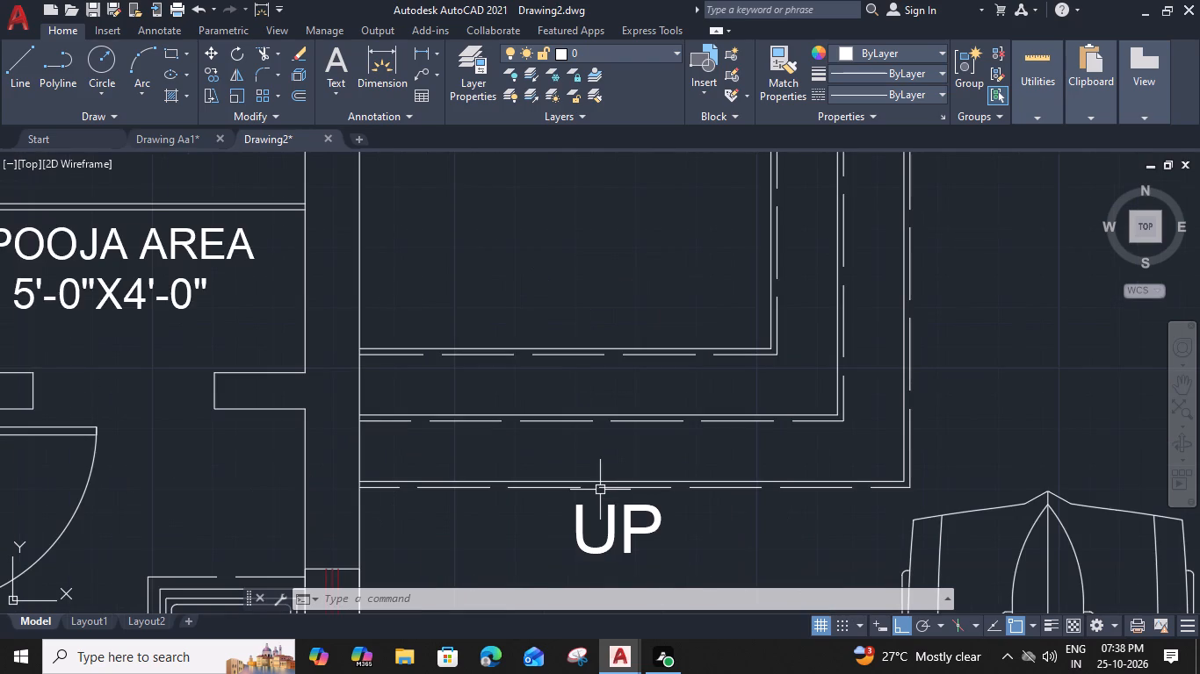
key(l)
key(space)
scroll(600, 487, up, 2)
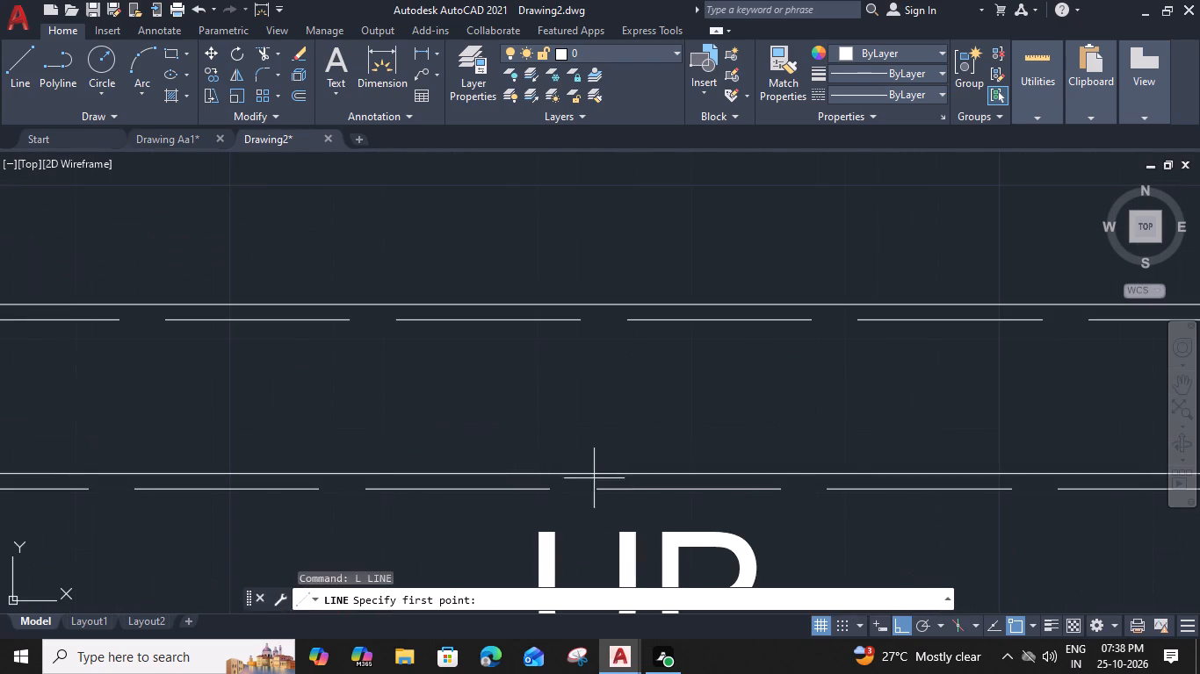
click(597, 492)
click(597, 211)
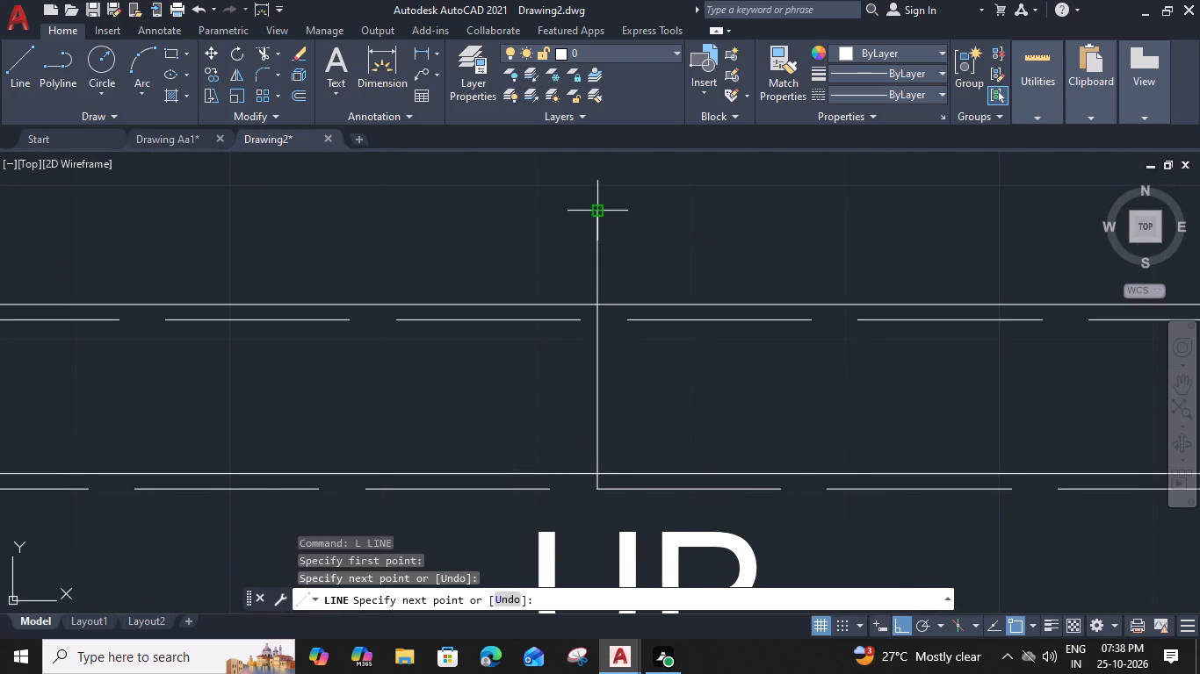
key(Escape)
Draw a 3-sided inscribed polygon centred on the arrow line, with its apex at the line's upper end, as the arrowhead.
middle_drag(616, 200, 588, 388)
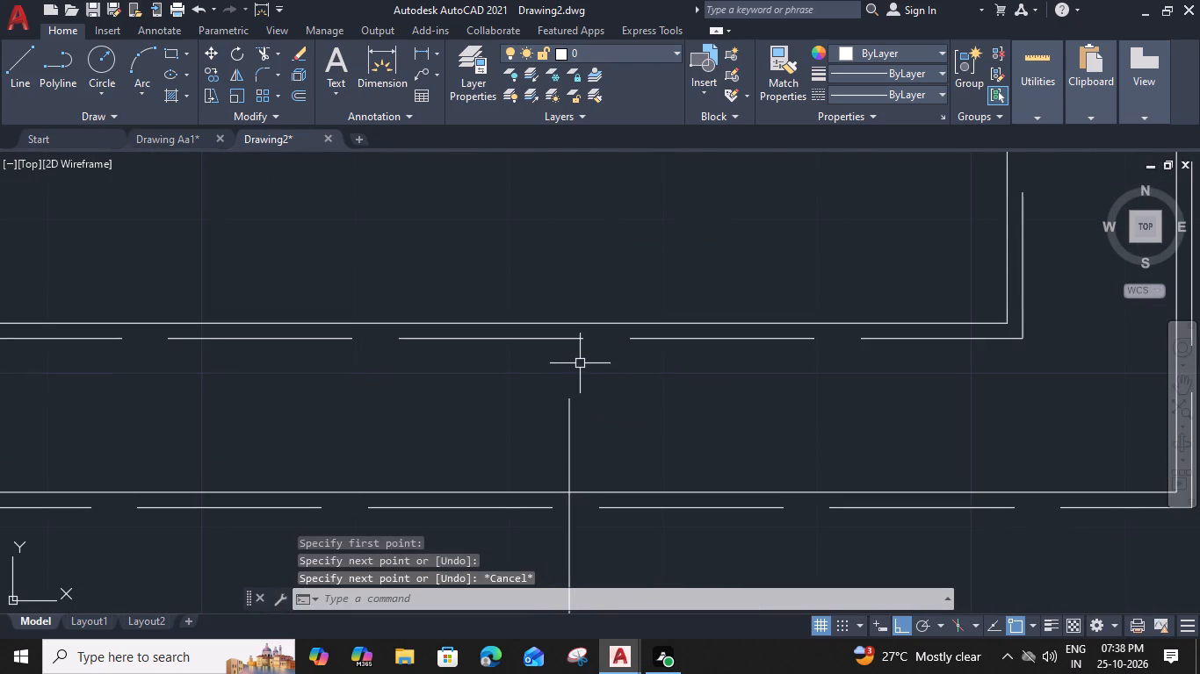
text(POL)
key(space)
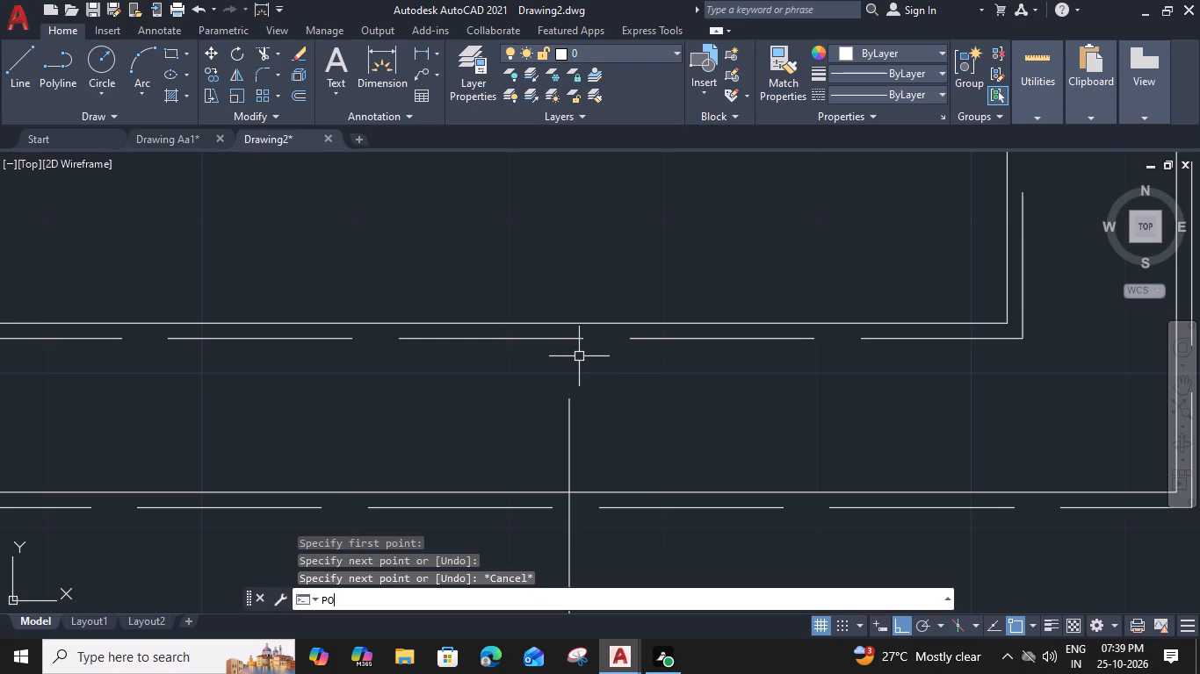
key(space)
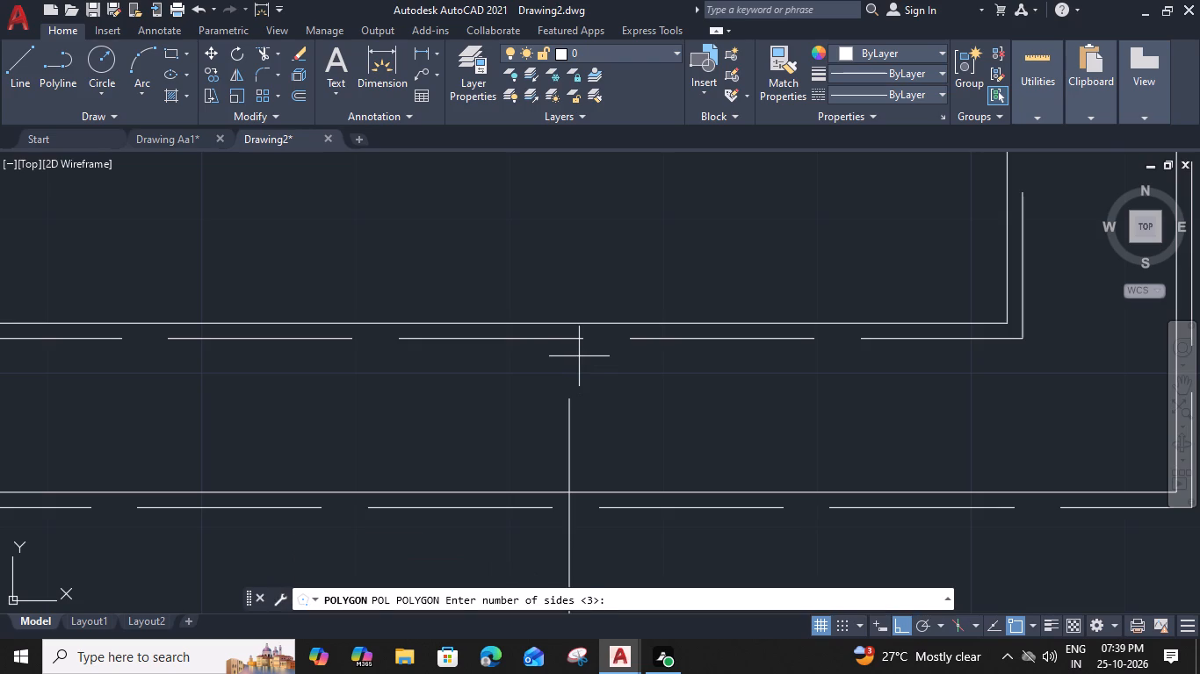
click(565, 325)
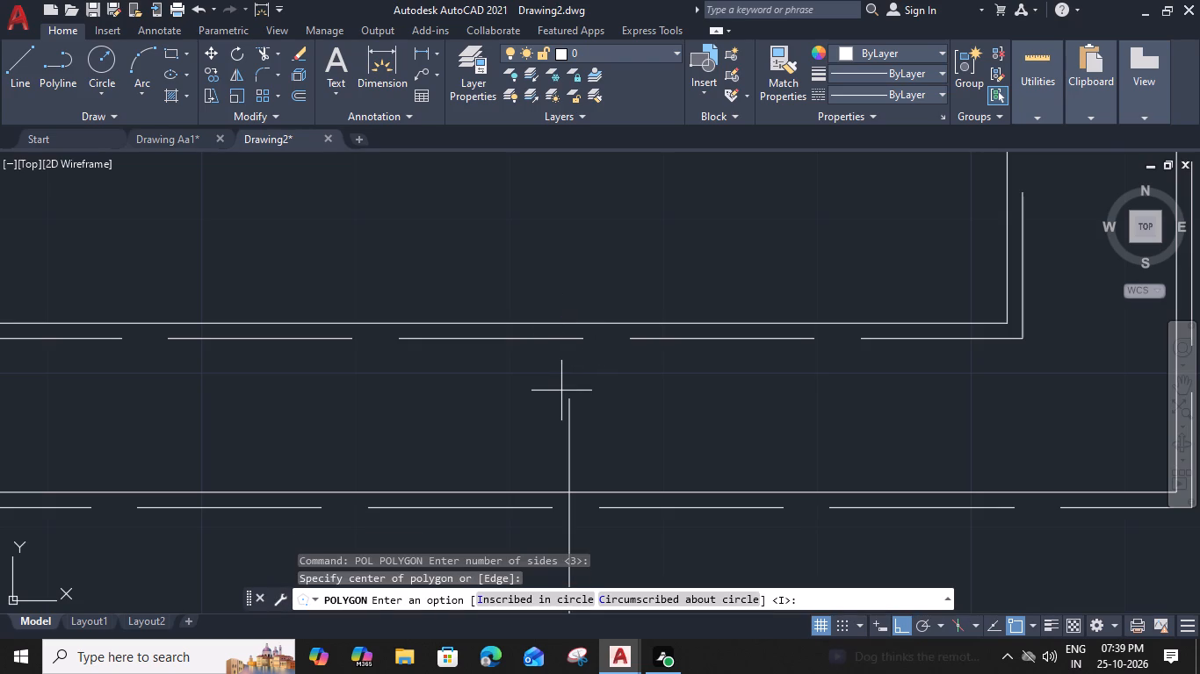
key(space)
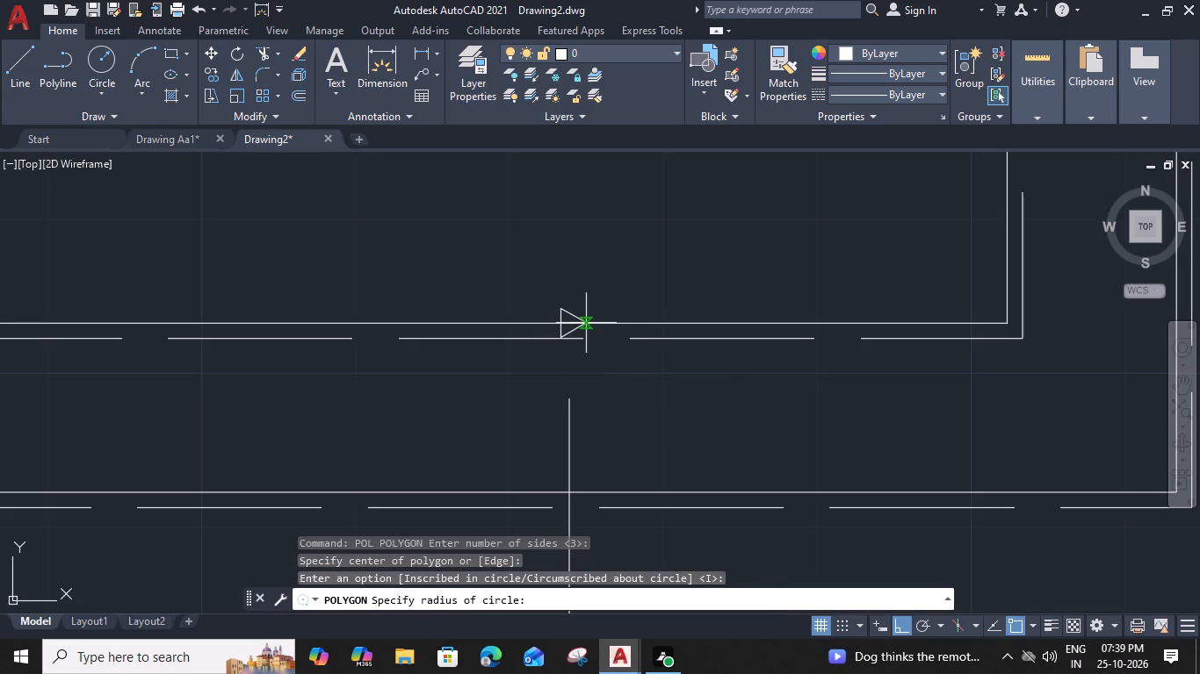
click(565, 229)
Trim away the arrow line and step edge segments inside the triangular arrowhead.
text(TR)
key(space)
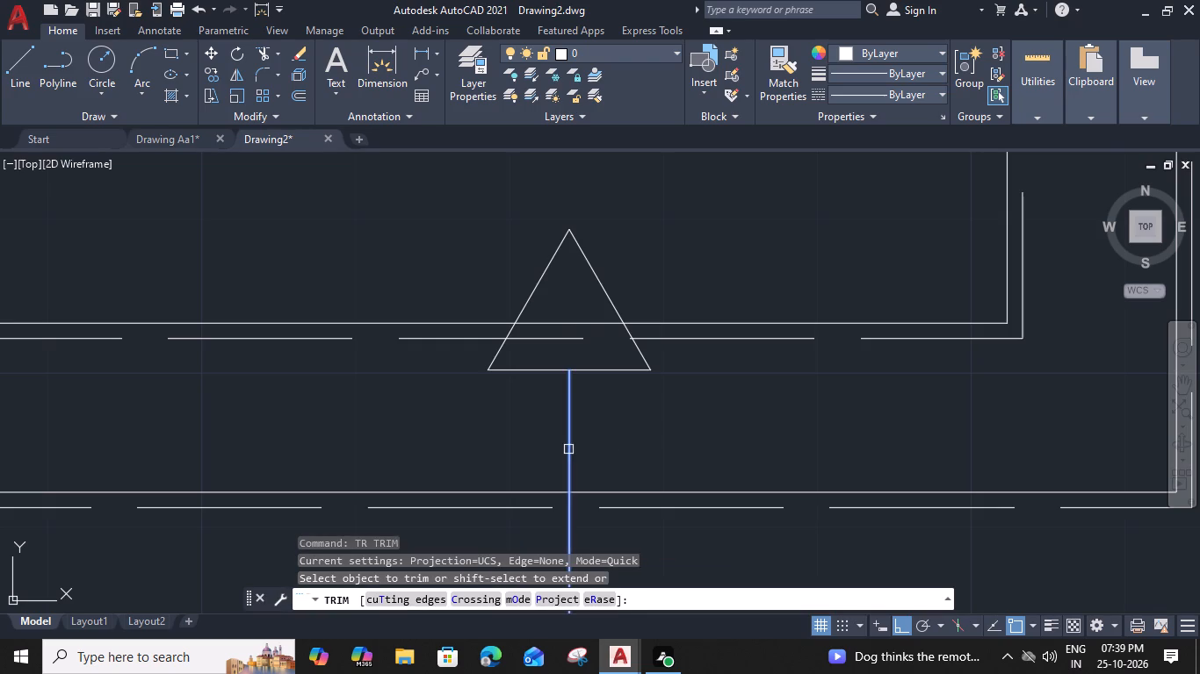
shift+click(568, 449)
click(571, 307)
click(553, 362)
key(Escape)
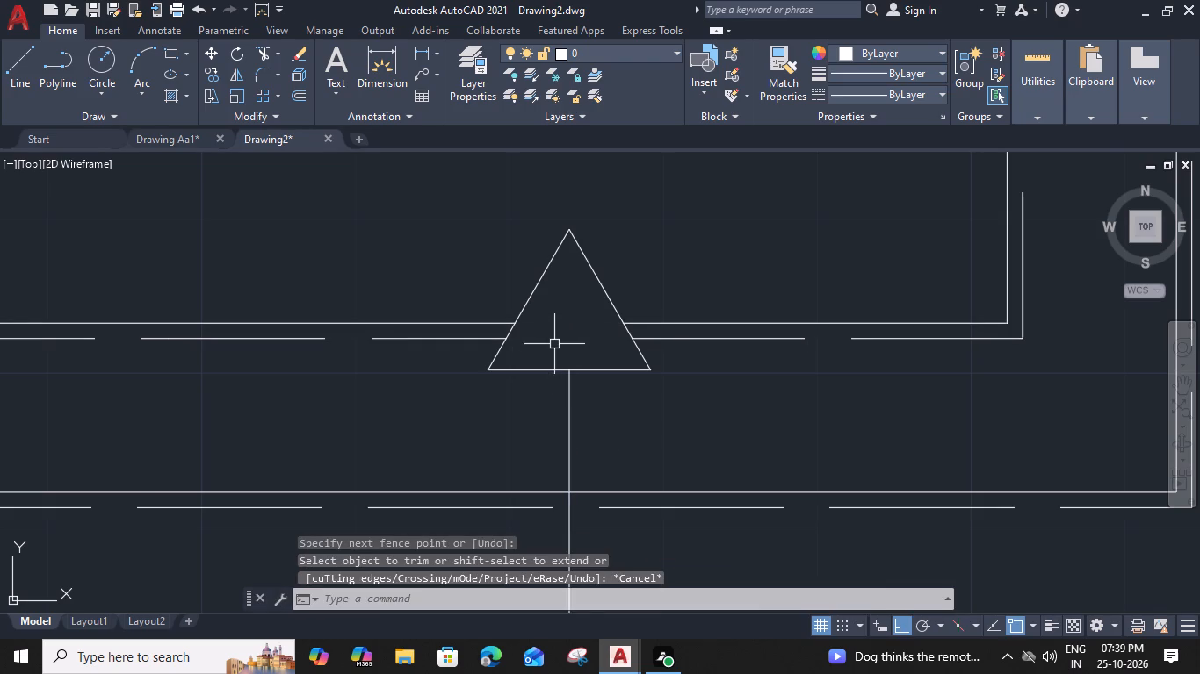
Hatch the parking area floor around the car with the ANGLE pattern at scale 2.
scroll(560, 339, down, 4)
scroll(581, 437, down, 1)
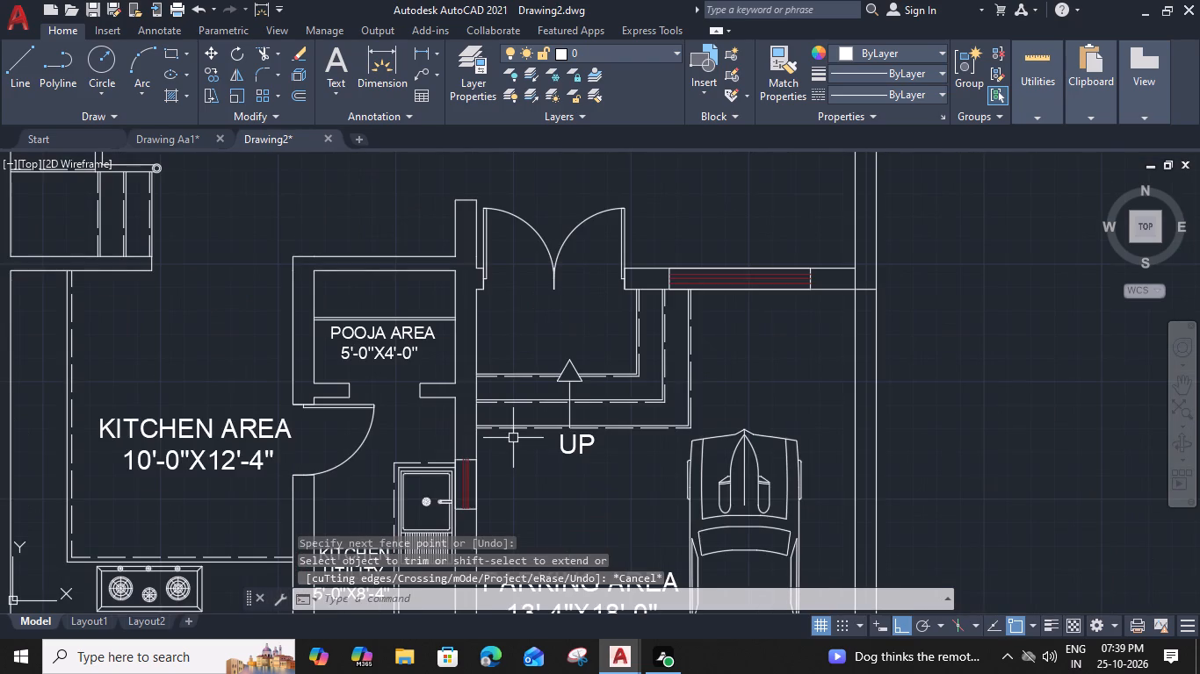
text(H)
key(space)
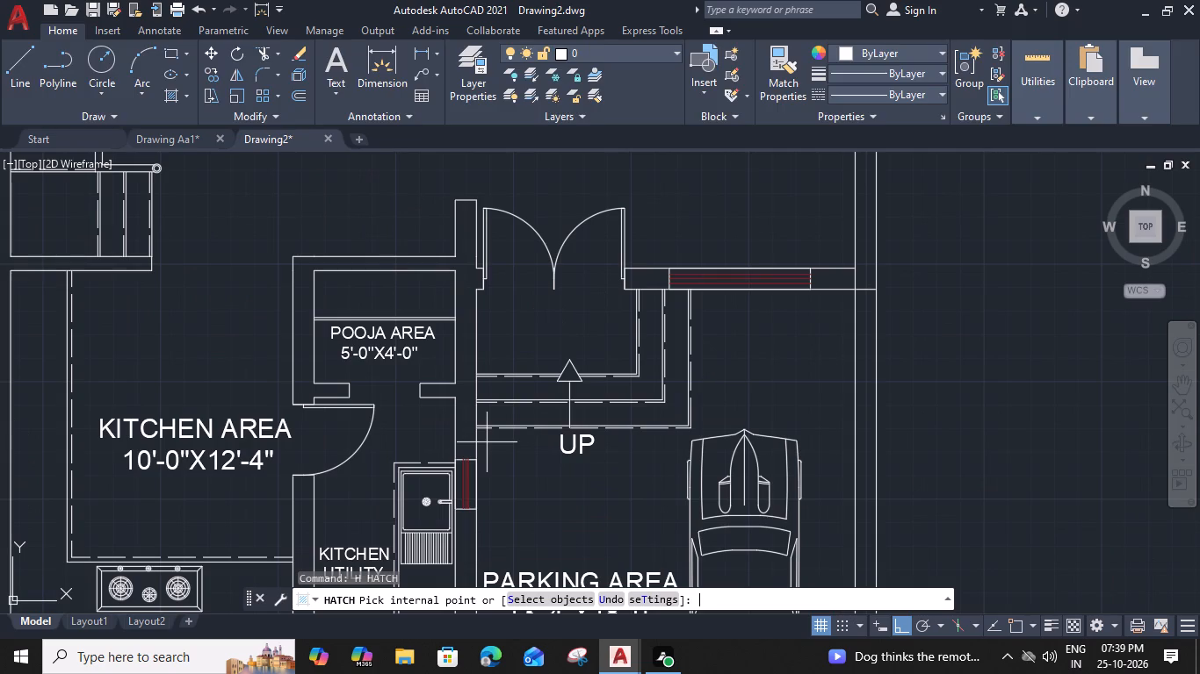
click(595, 501)
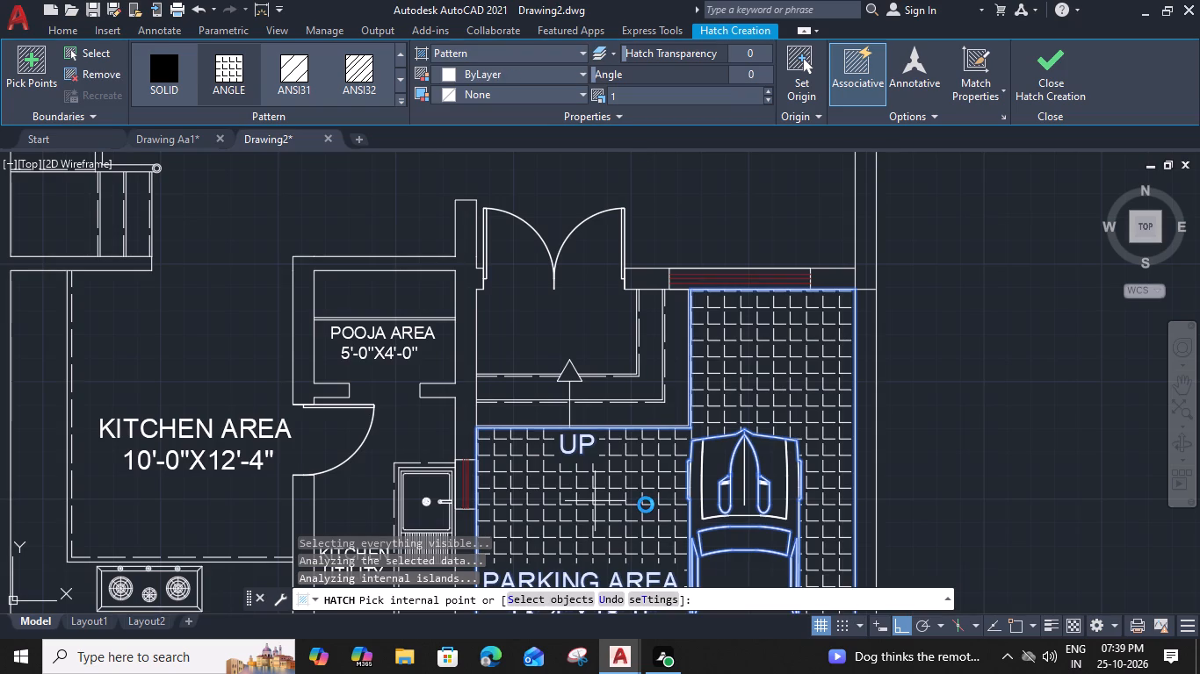
scroll(653, 504, down, 2)
middle_drag(653, 504, 652, 426)
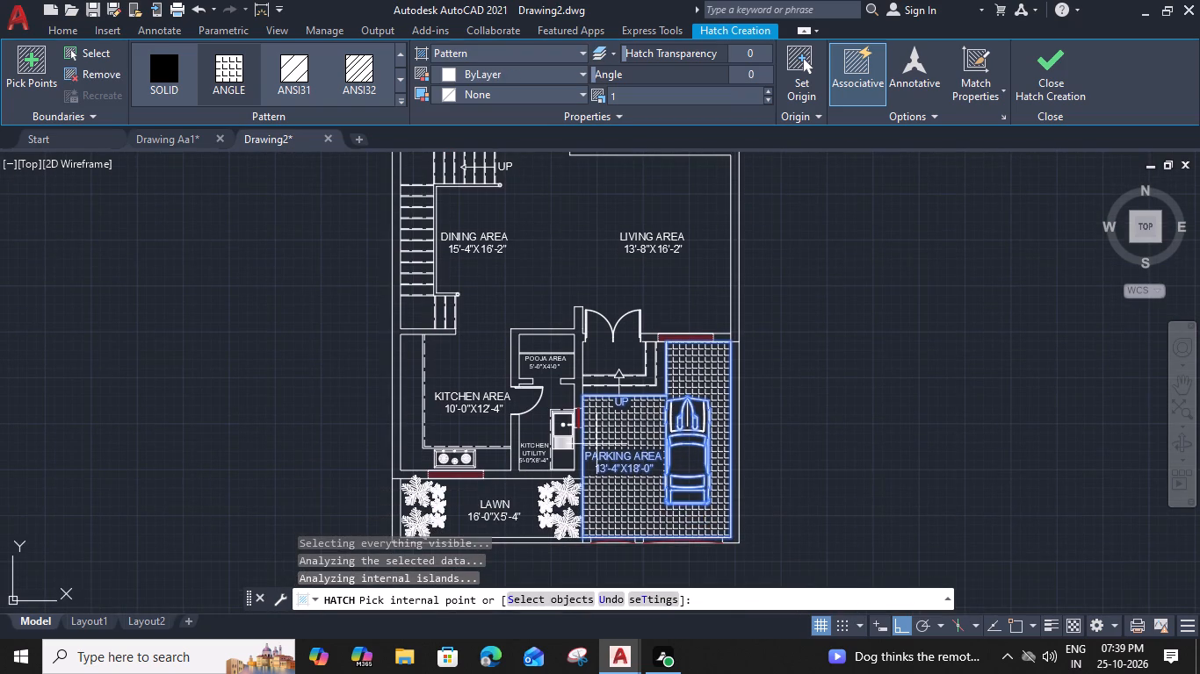
click(615, 99)
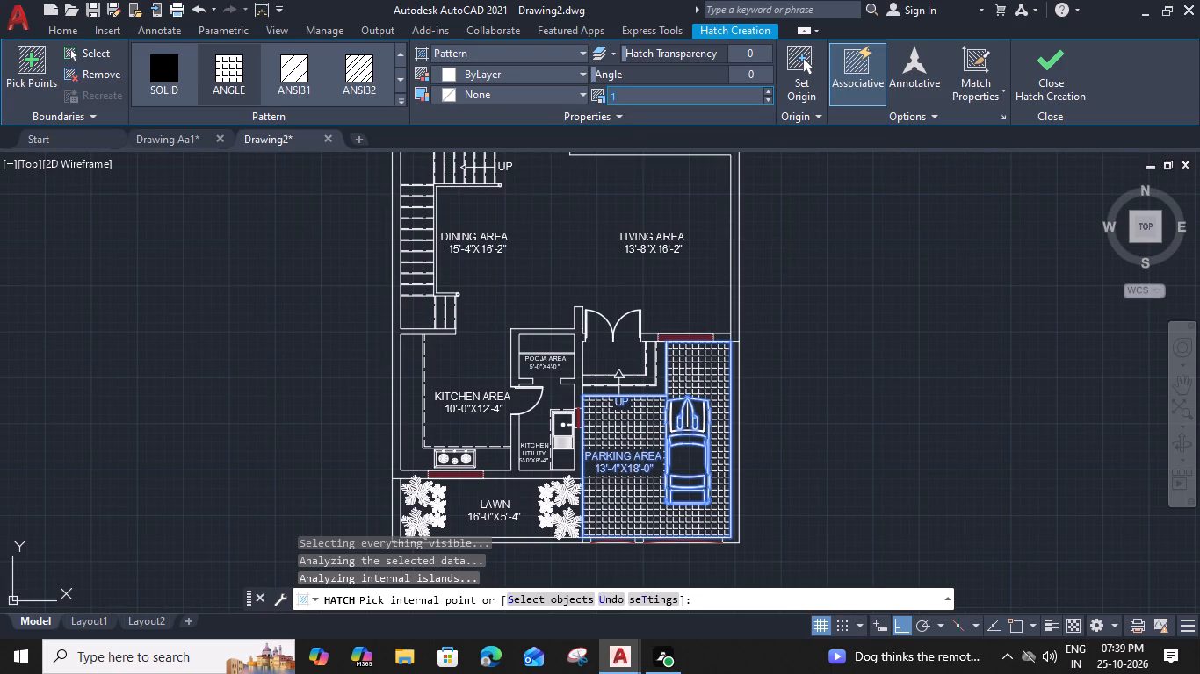
key(2)
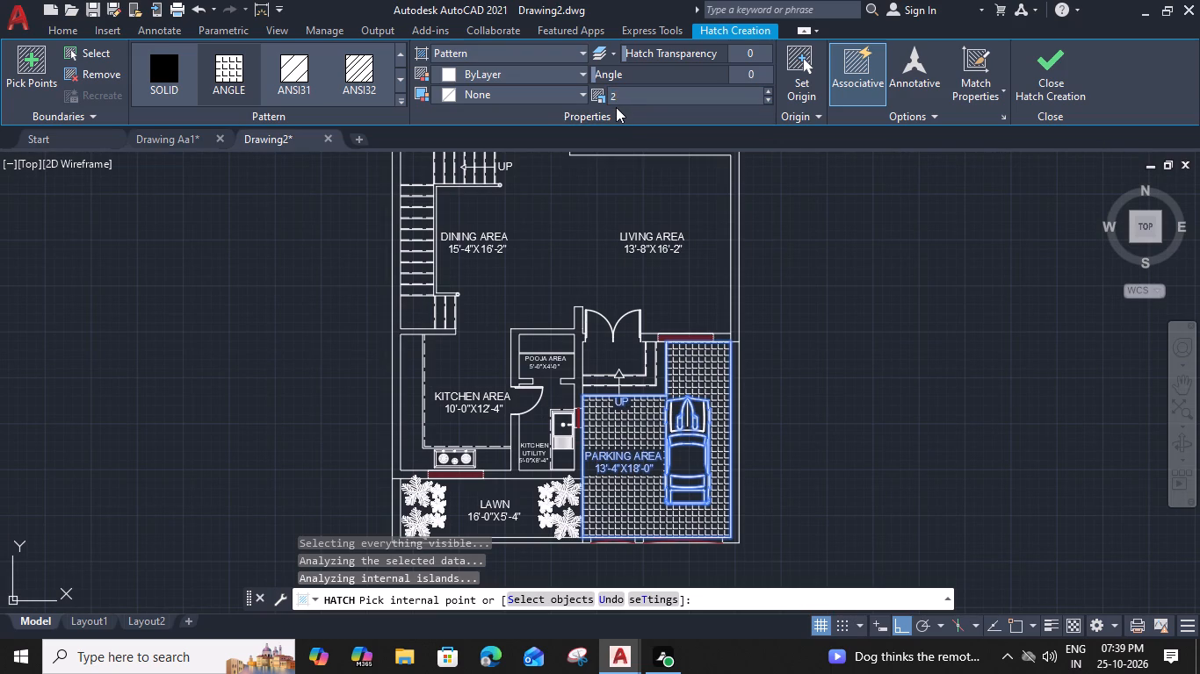
key(Return)
click(1043, 51)
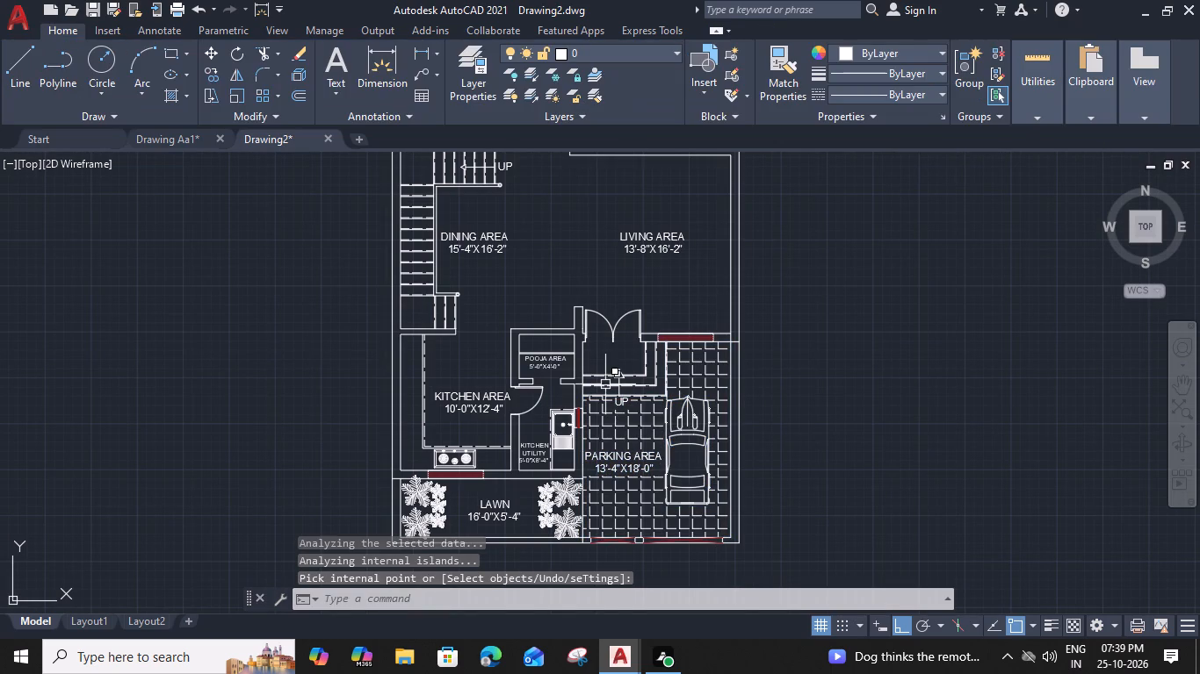
Start an ANSI32 hatch at scale 1 and fill the pooja area walls and the short wall between the main door and window.
scroll(605, 384, up, 2)
text(H)
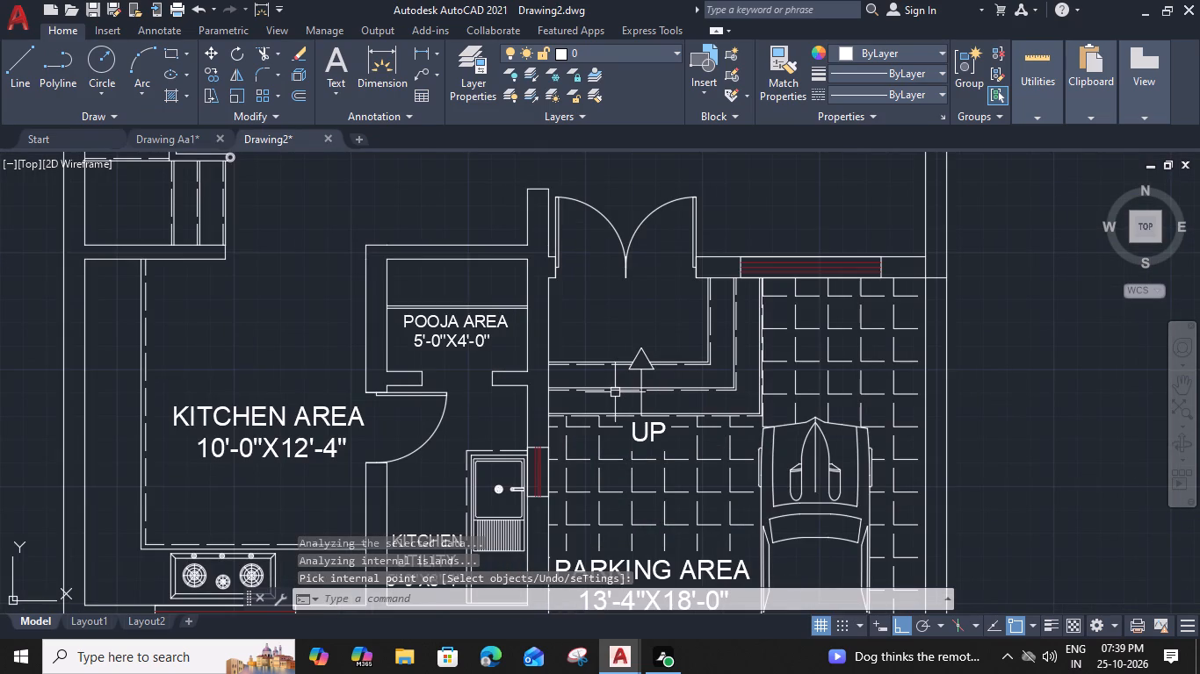
key(space)
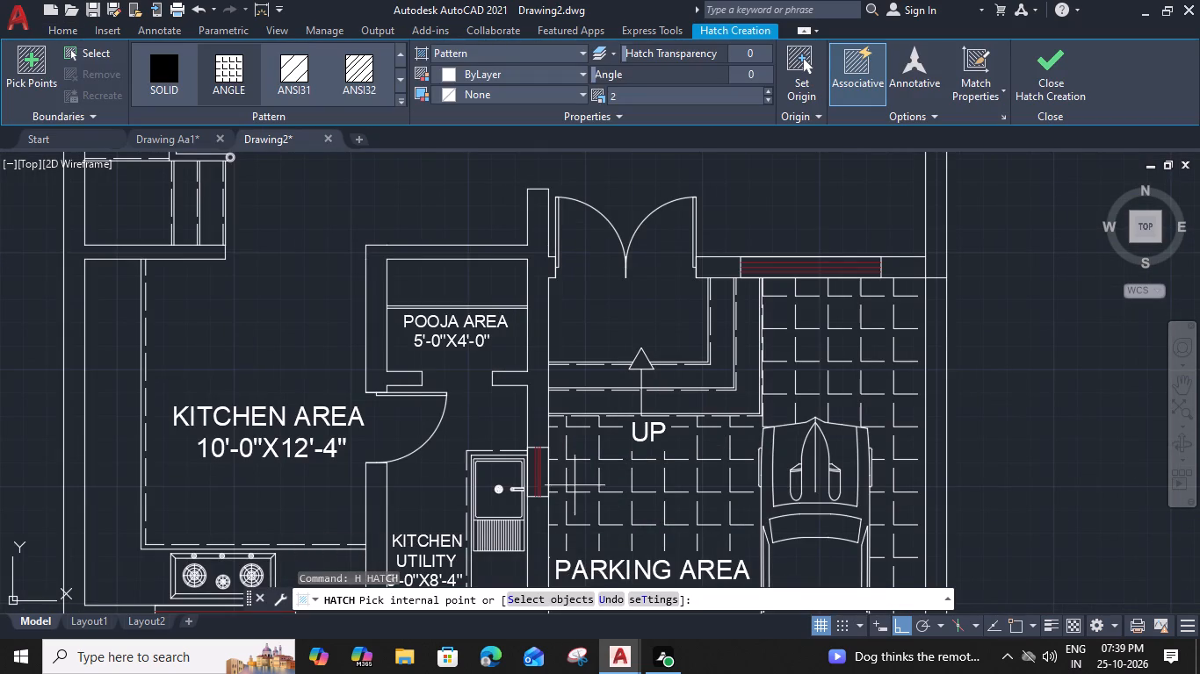
click(369, 63)
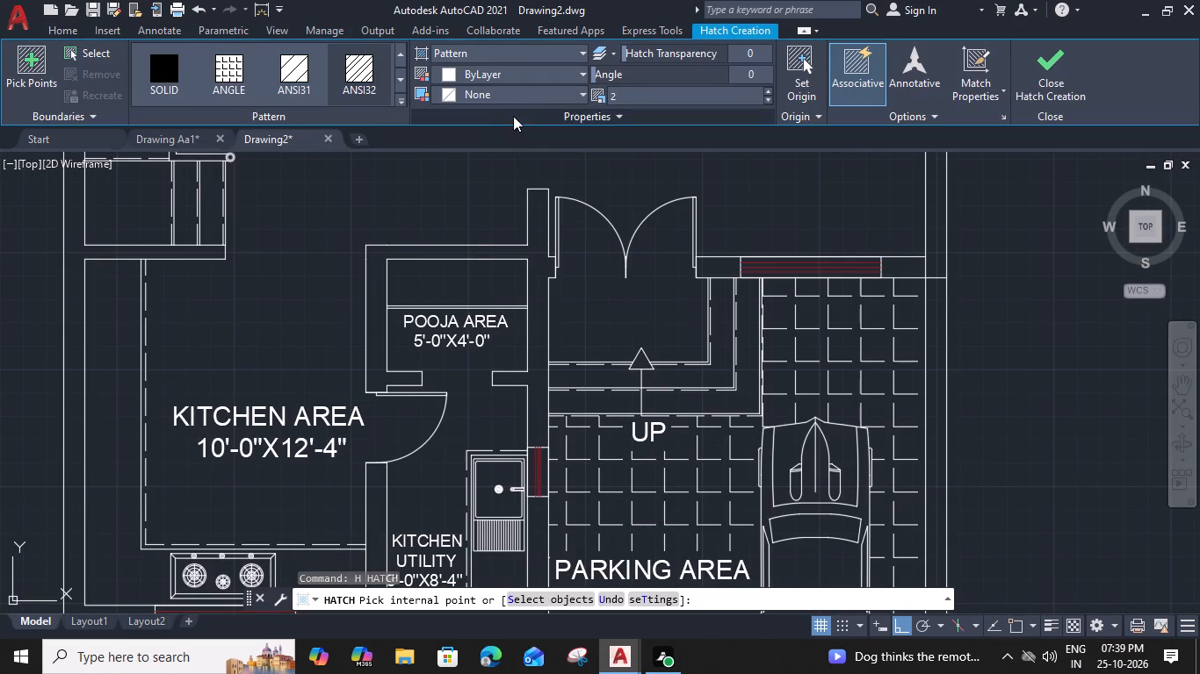
drag(621, 97, 601, 97)
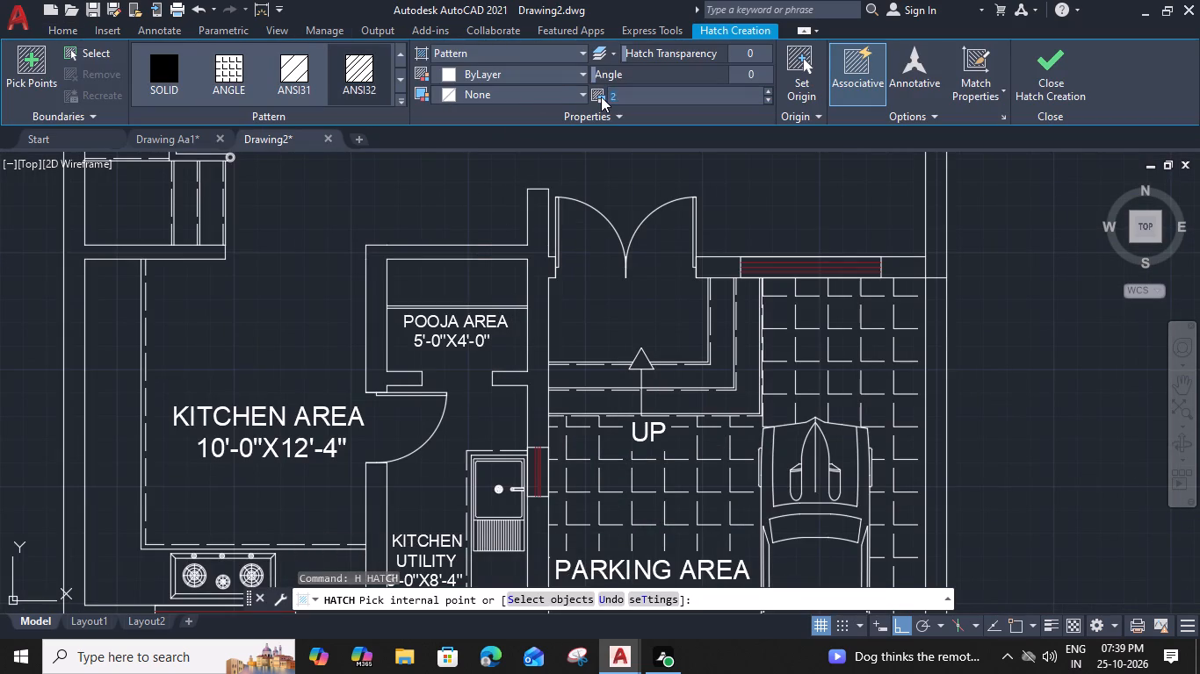
key(1)
key(Return)
click(539, 270)
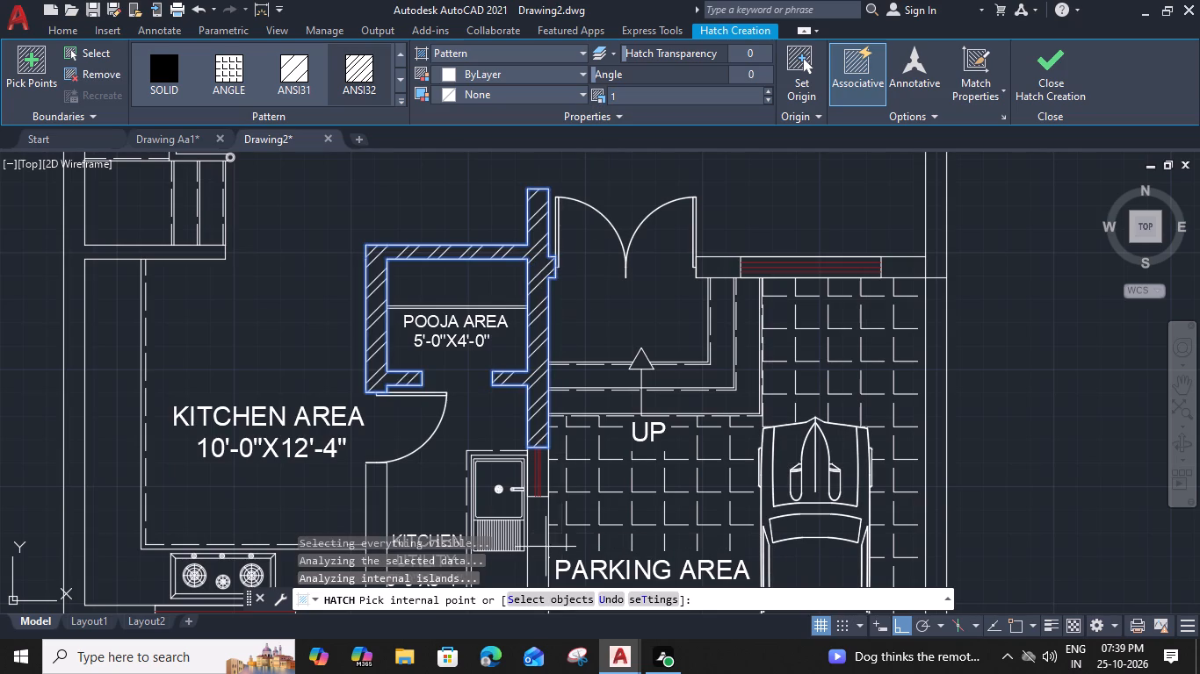
click(714, 265)
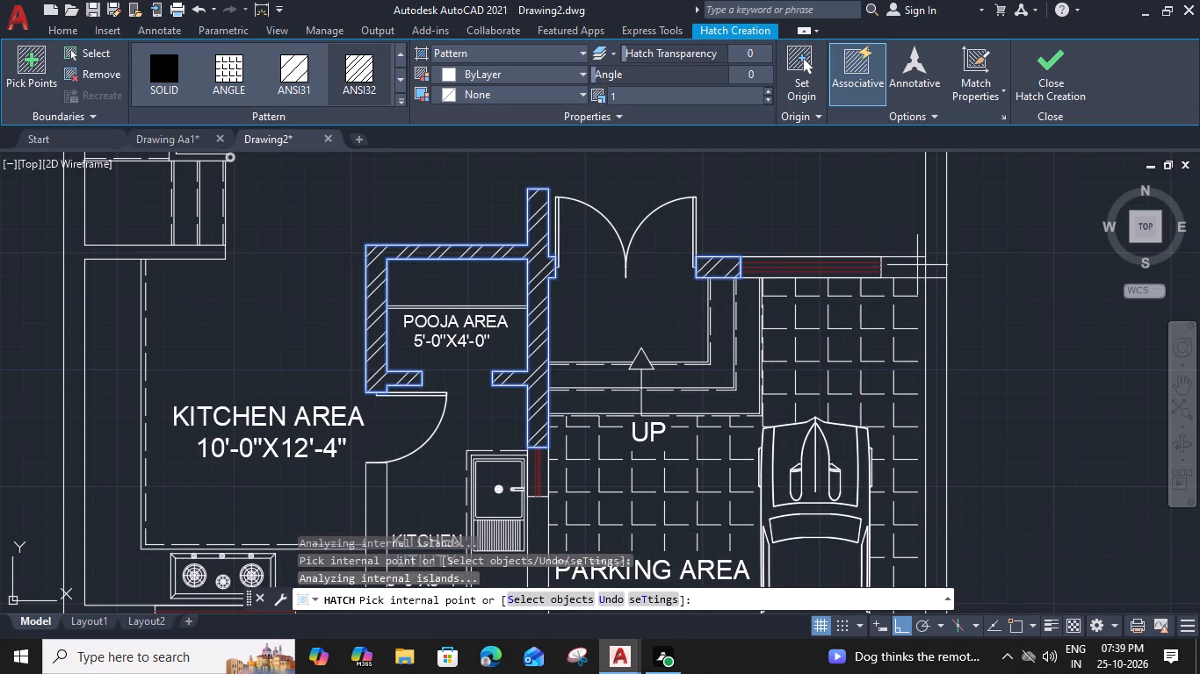
click(940, 252)
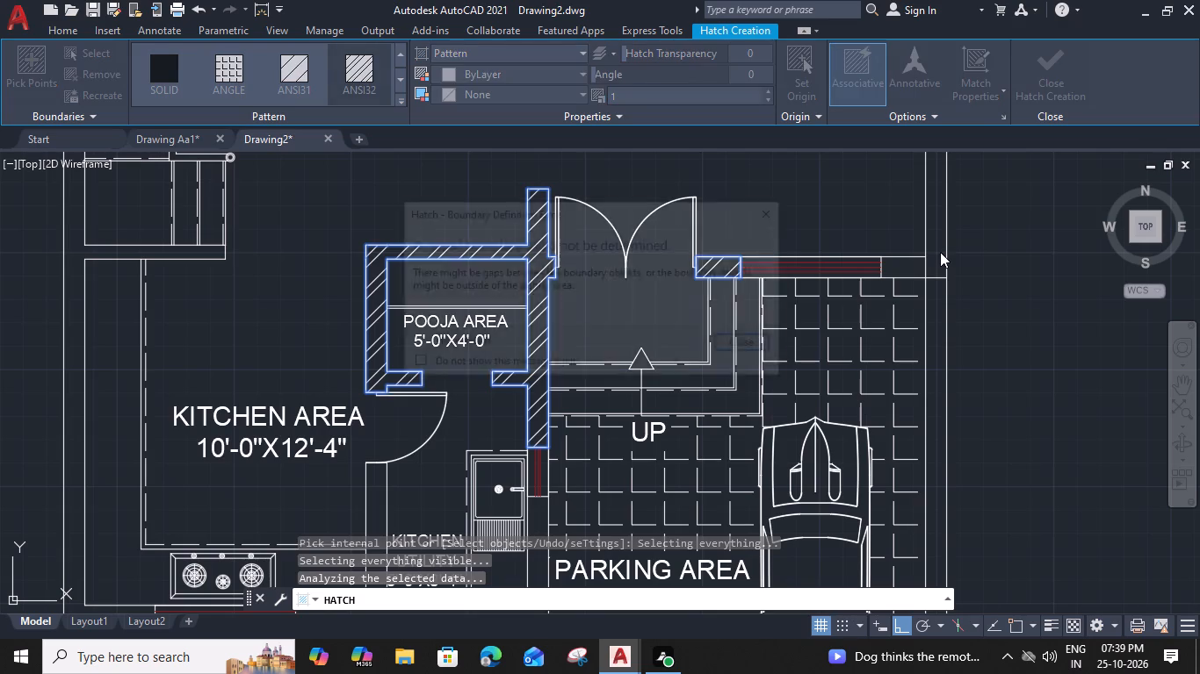
click(760, 343)
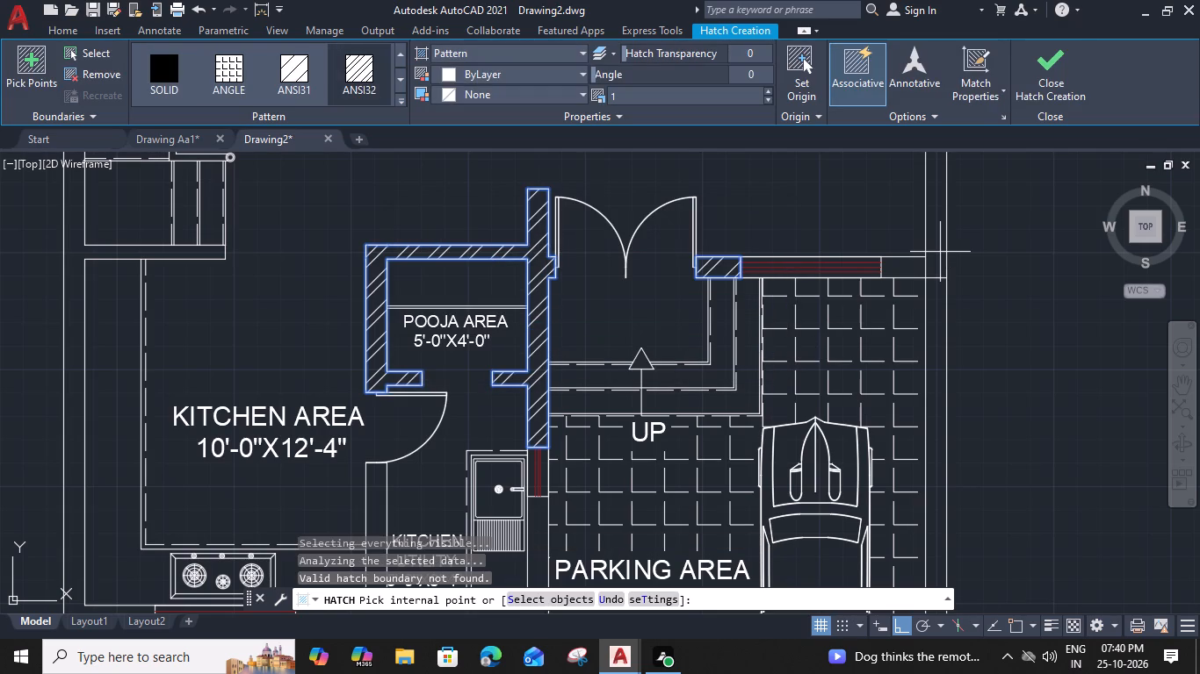
Add the kitchen utility walls, including the stretch along the lawn up to the kitchen window, to the wall hatch.
scroll(527, 497, down, 2)
middle_drag(526, 468, 529, 385)
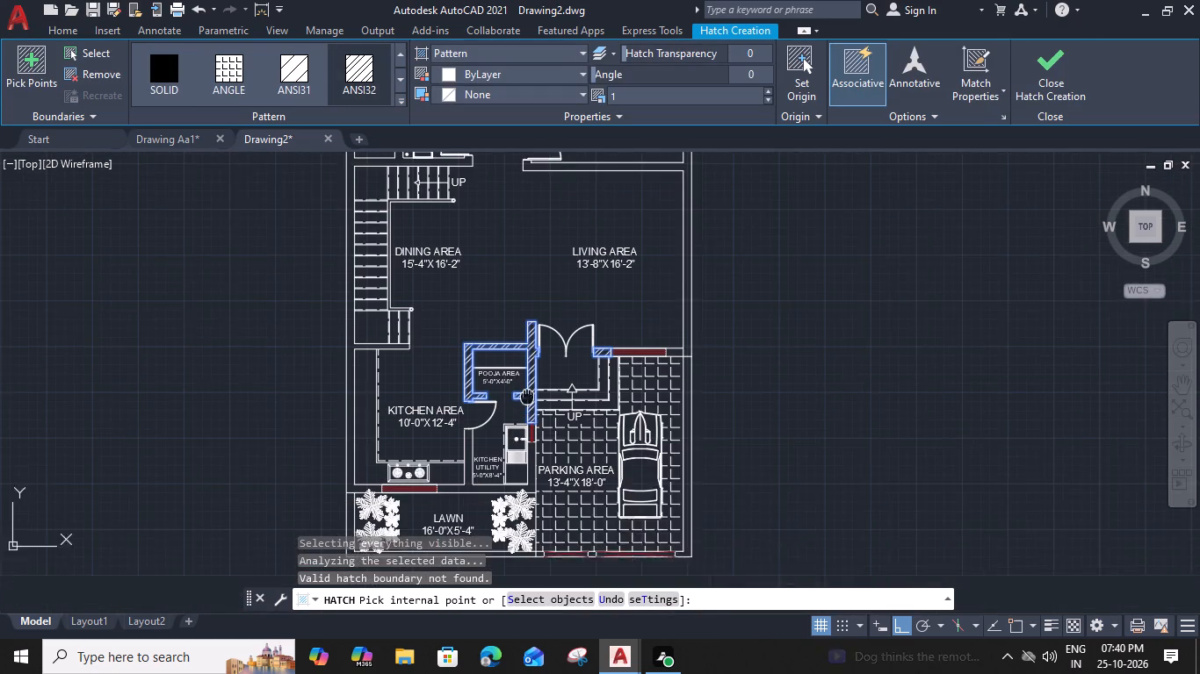
middle_drag(529, 385, 529, 384)
scroll(439, 462, up, 3)
click(517, 451)
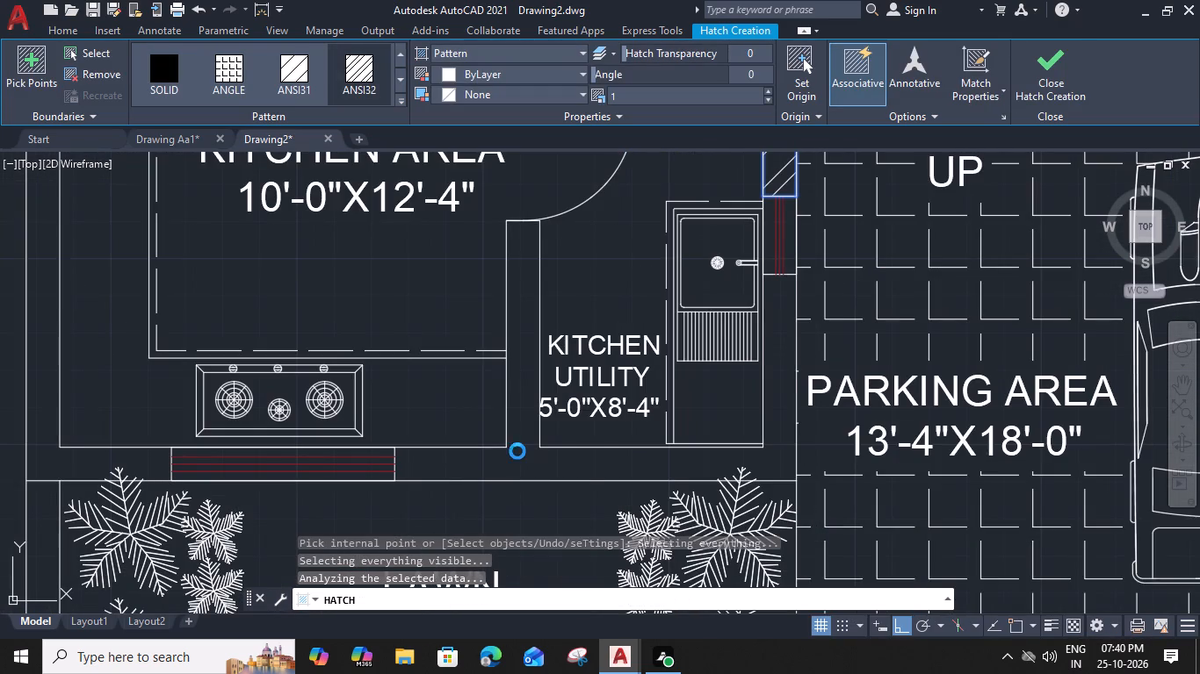
middle_drag(517, 451, 855, 417)
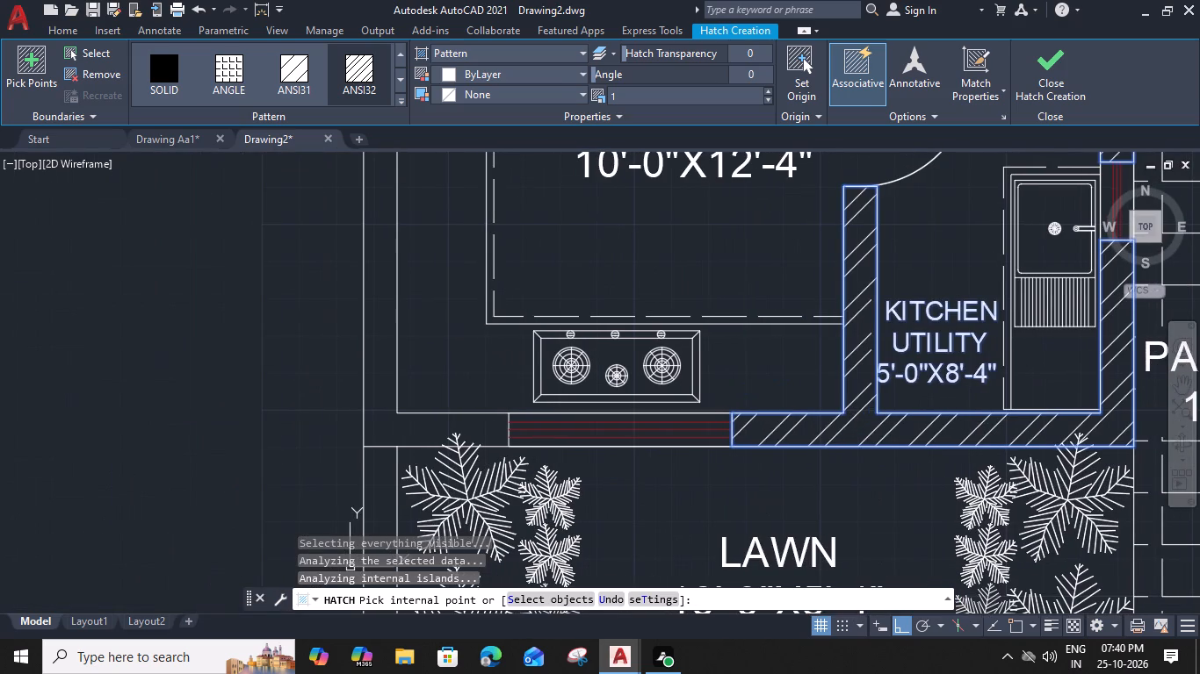
Add the outer wall along the kitchen and staircase, plus the connected walls around the cut out and 6'-0"X4'-4" toilet, to the wall hatch.
click(402, 421)
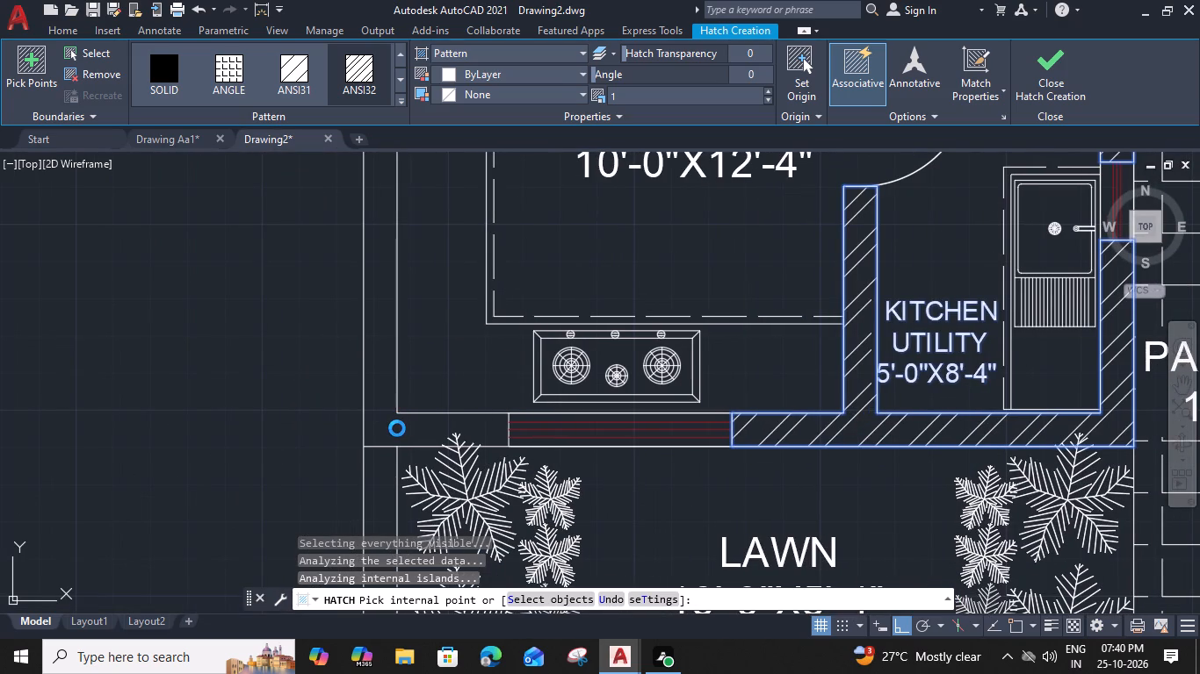
click(385, 422)
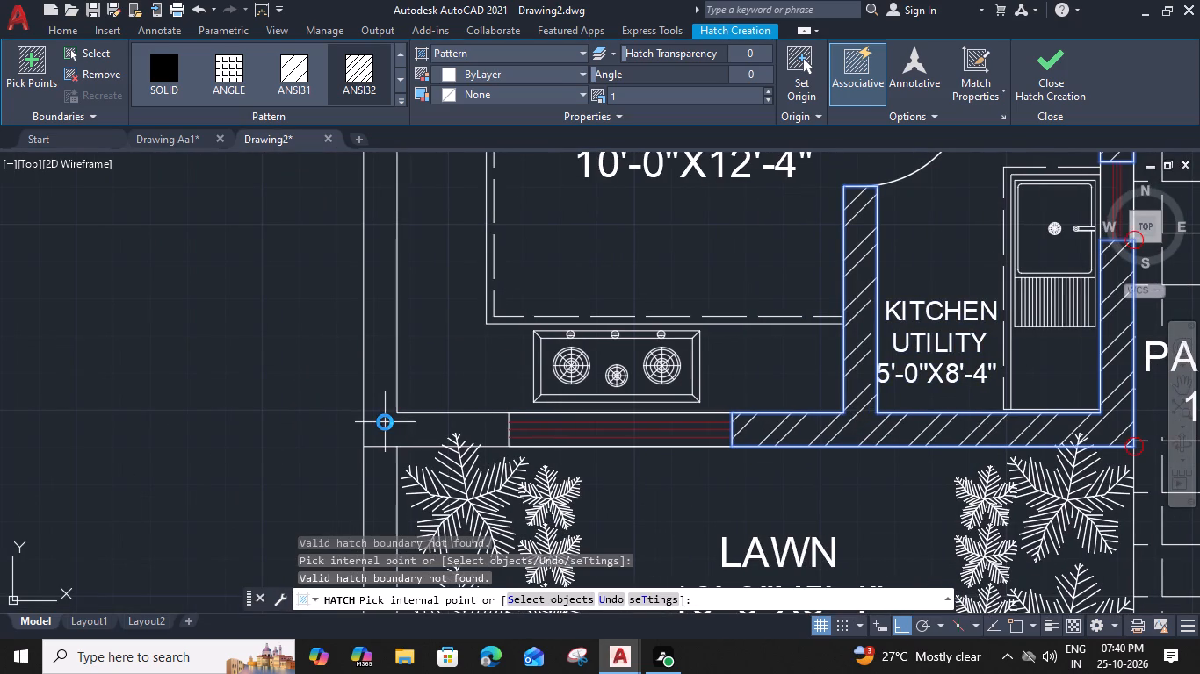
scroll(385, 422, down, 2)
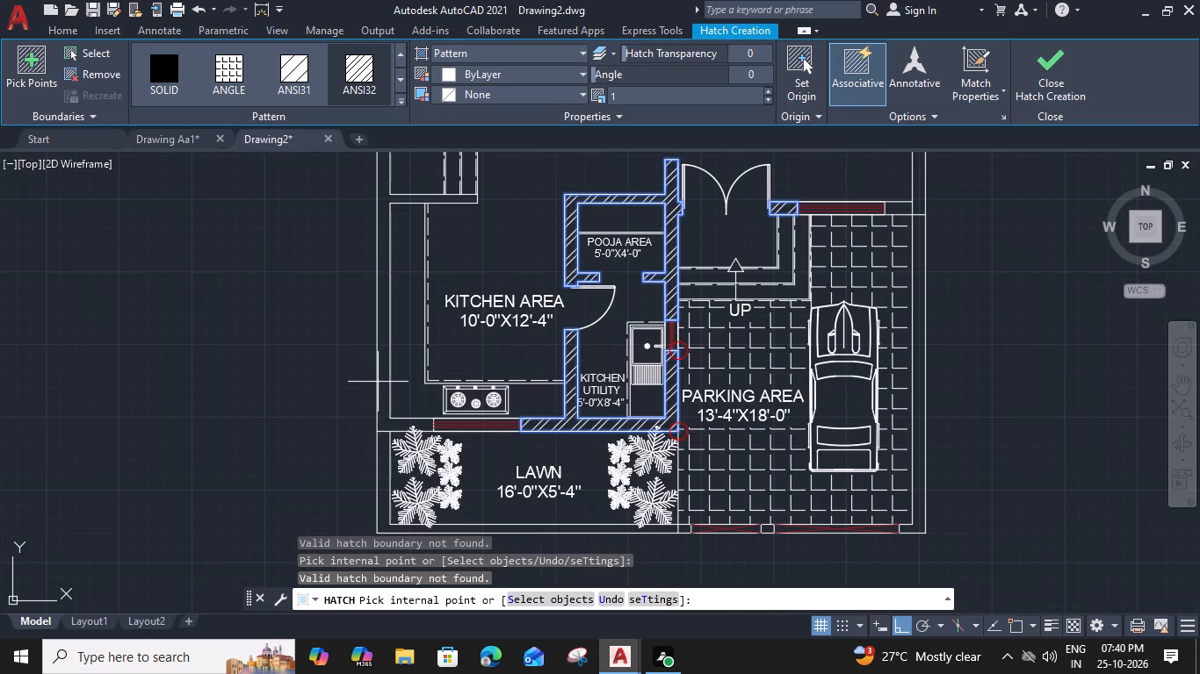
middle_drag(379, 364, 381, 617)
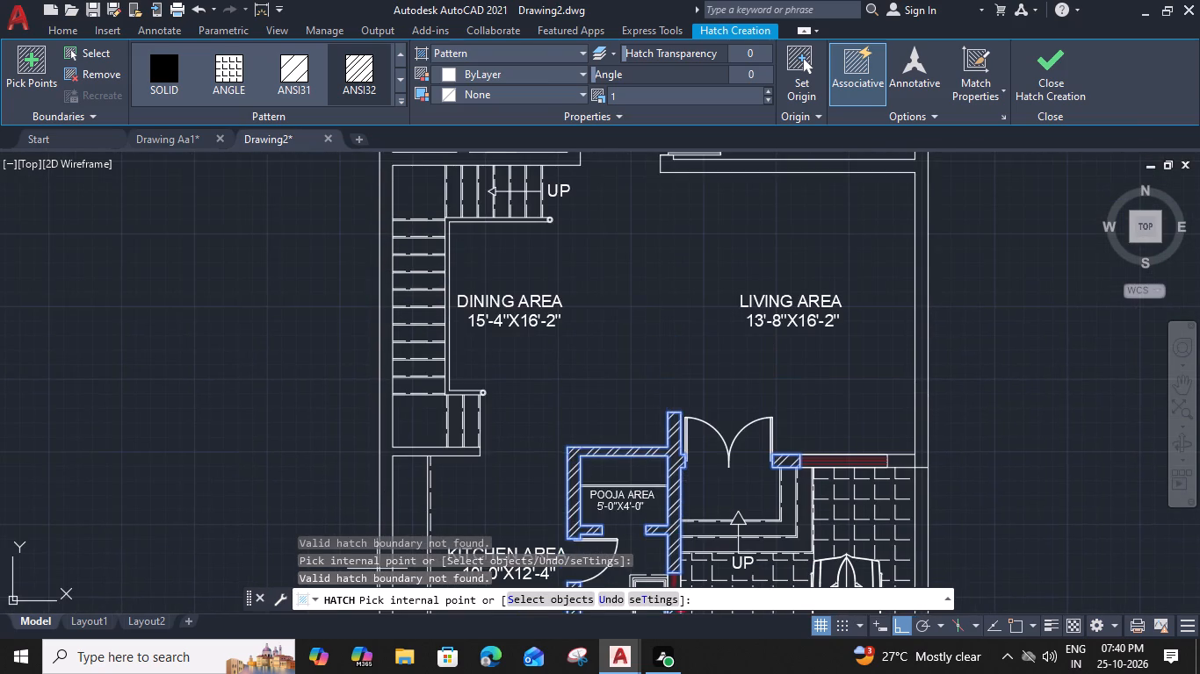
scroll(371, 449, up, 2)
click(414, 456)
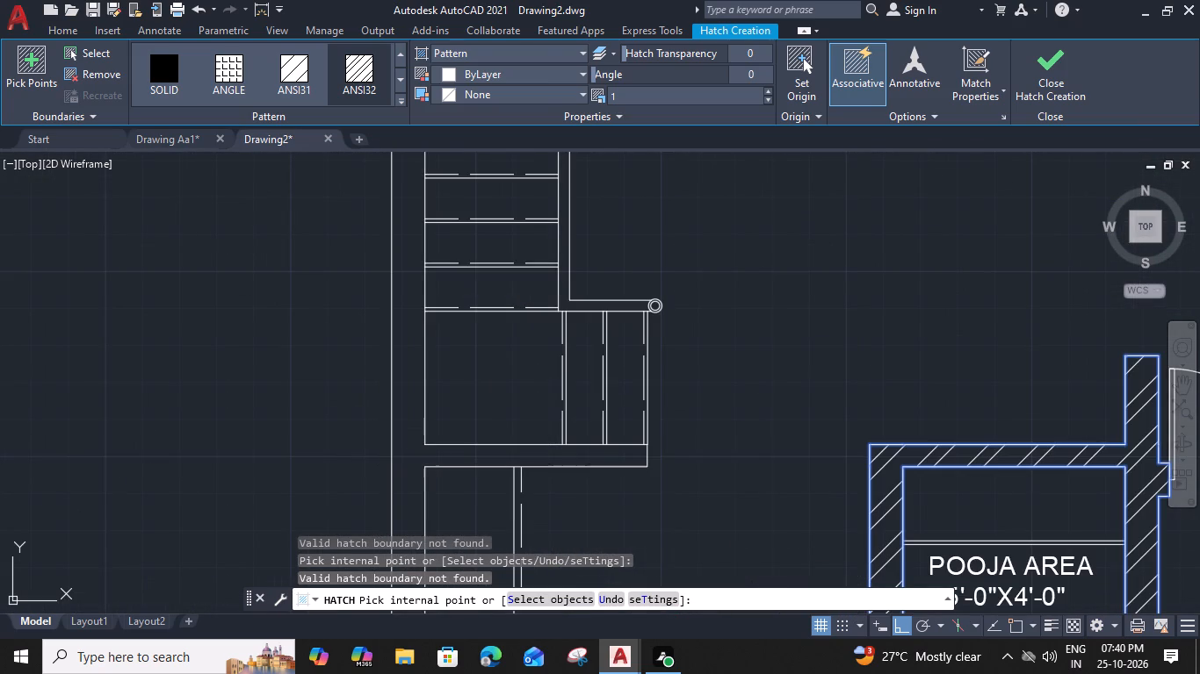
scroll(414, 456, down, 1)
double_click(414, 456)
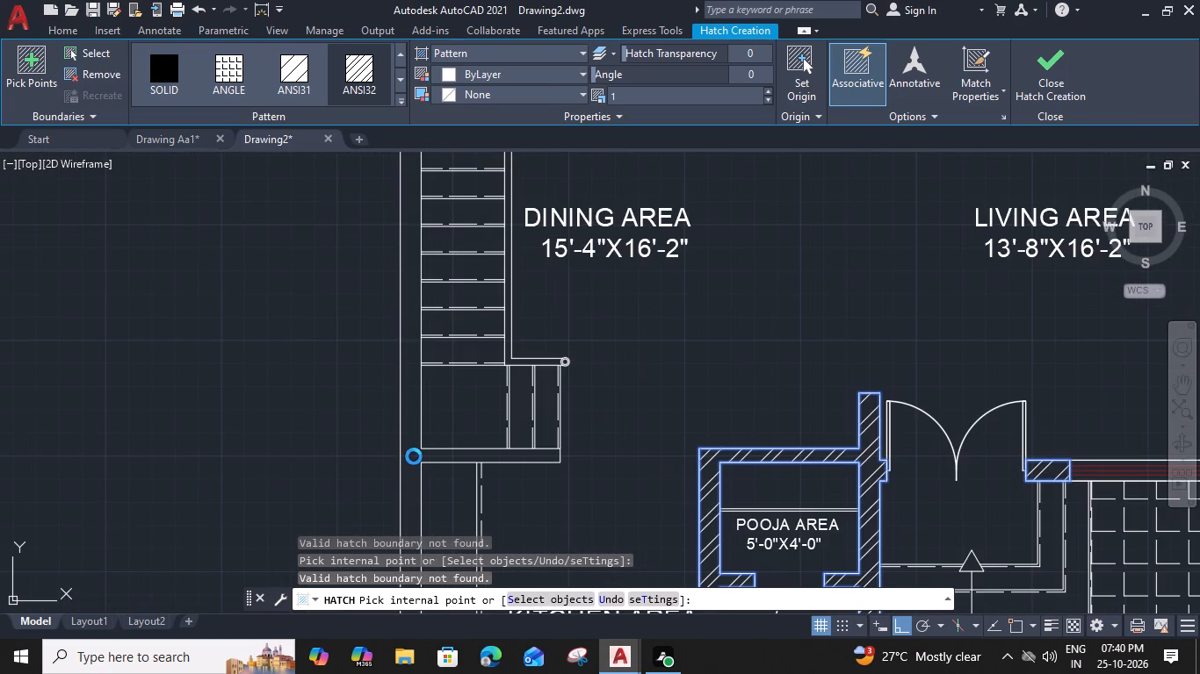
scroll(449, 360, down, 2)
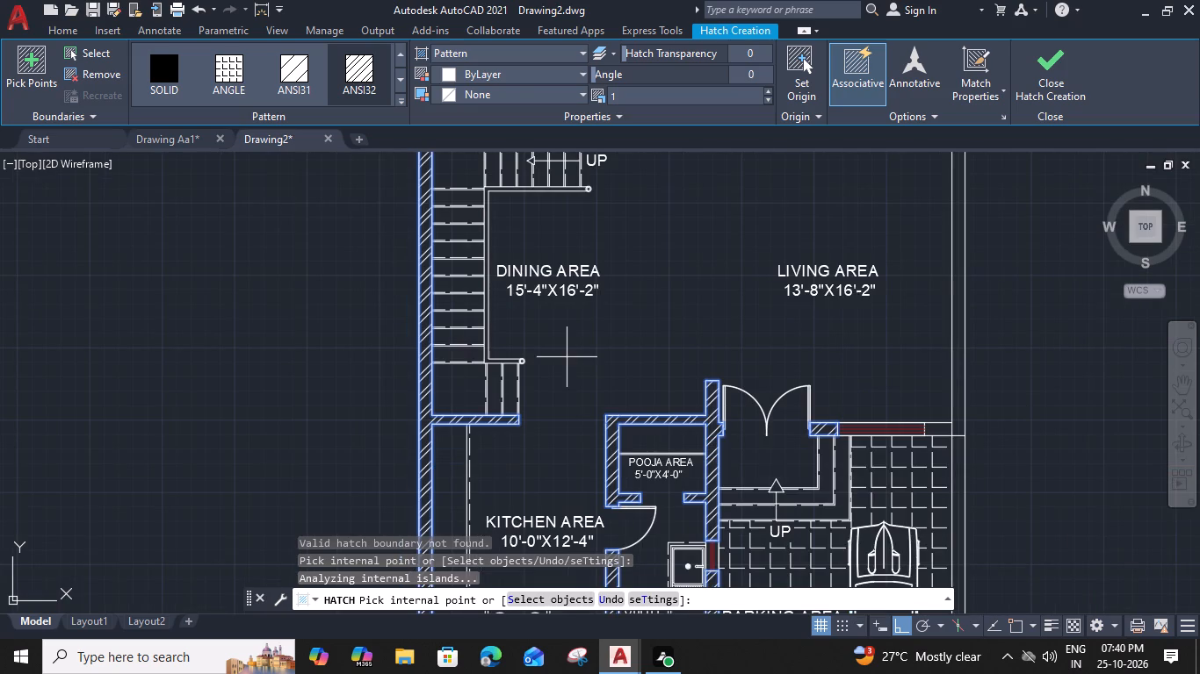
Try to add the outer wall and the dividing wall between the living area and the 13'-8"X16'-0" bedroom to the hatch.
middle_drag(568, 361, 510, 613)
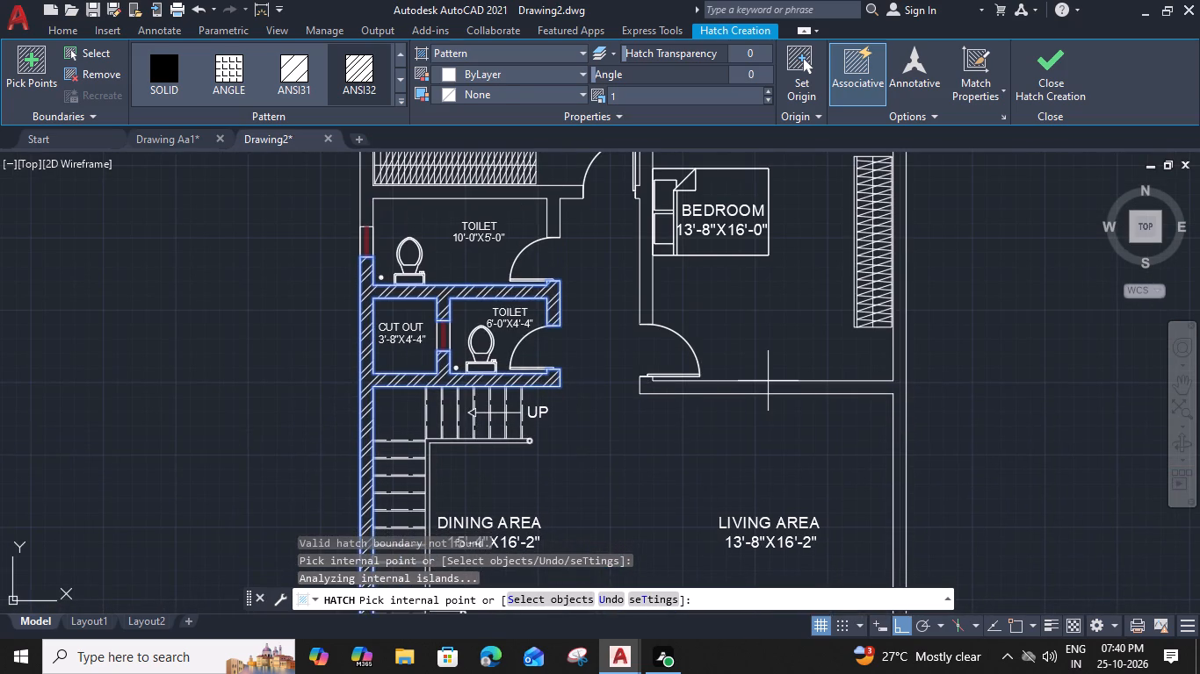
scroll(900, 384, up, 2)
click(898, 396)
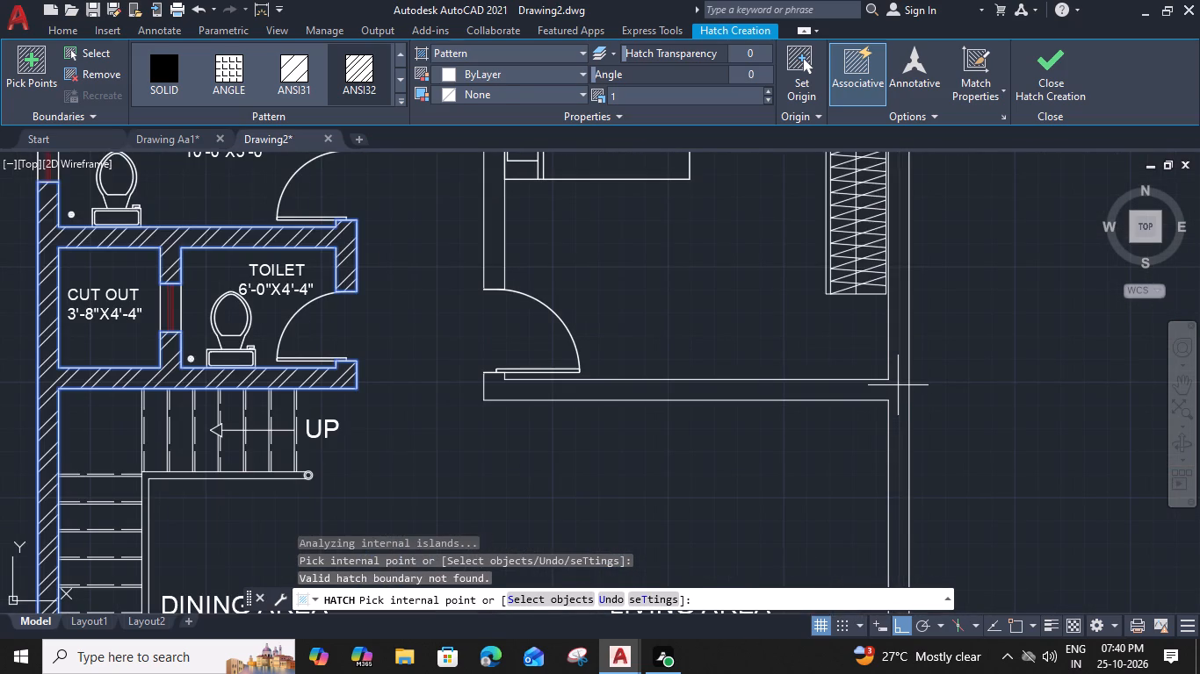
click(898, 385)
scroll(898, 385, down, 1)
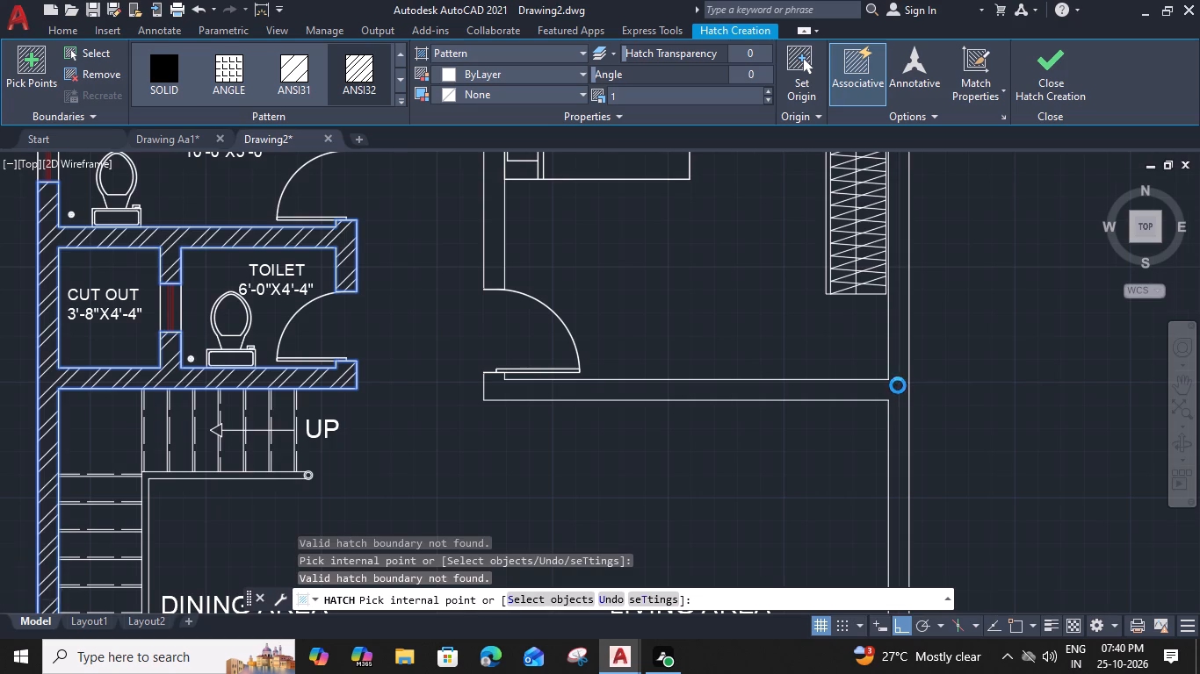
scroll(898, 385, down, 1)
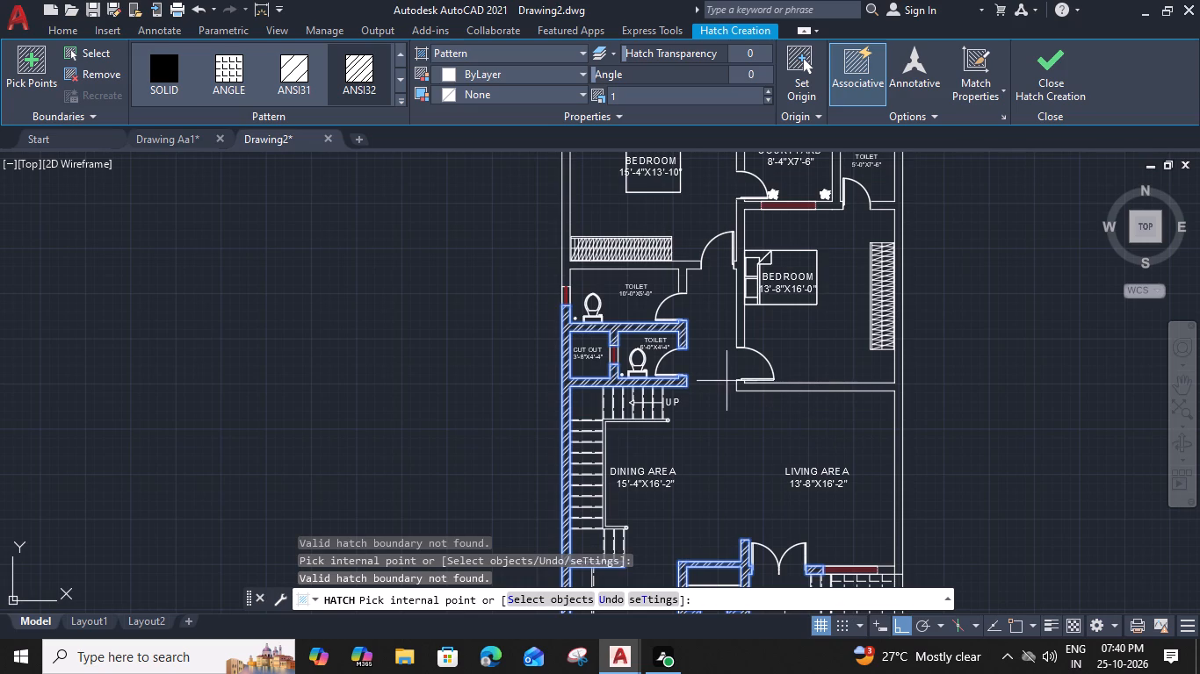
Add the wall between the two bedrooms and the walls enclosing the 15'-4"X13'-10" bedroom and 10'-0"X5'-0" toilet to the hatch.
middle_drag(715, 366, 691, 460)
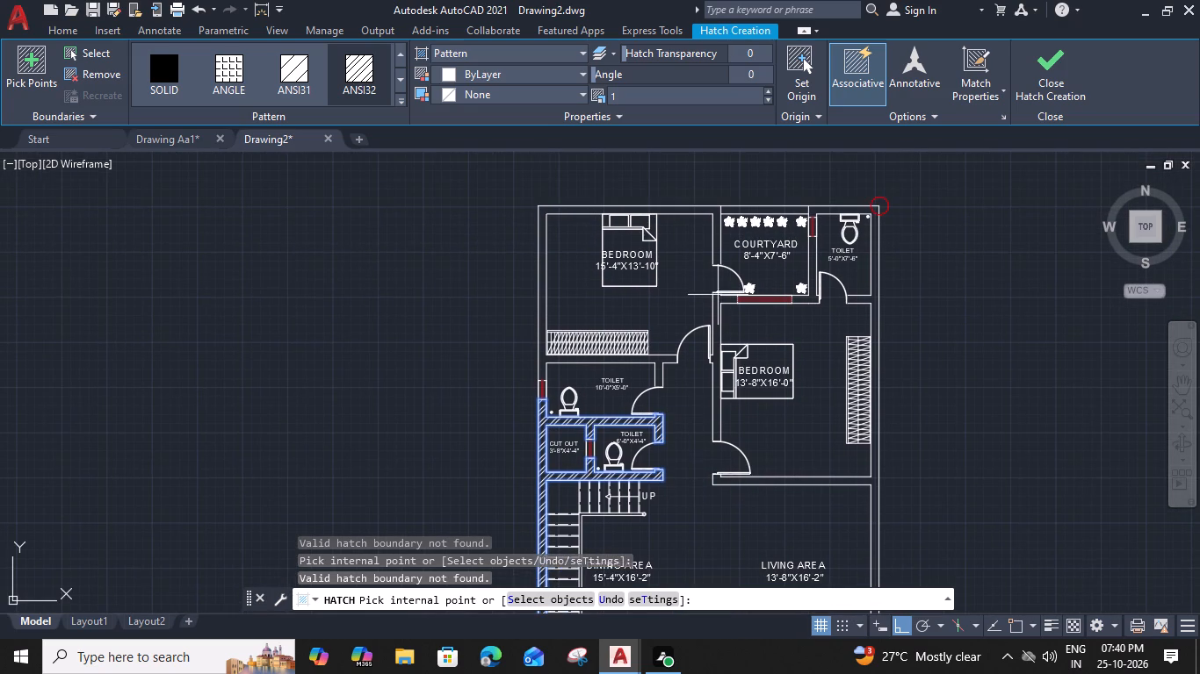
scroll(711, 299, up, 3)
click(740, 303)
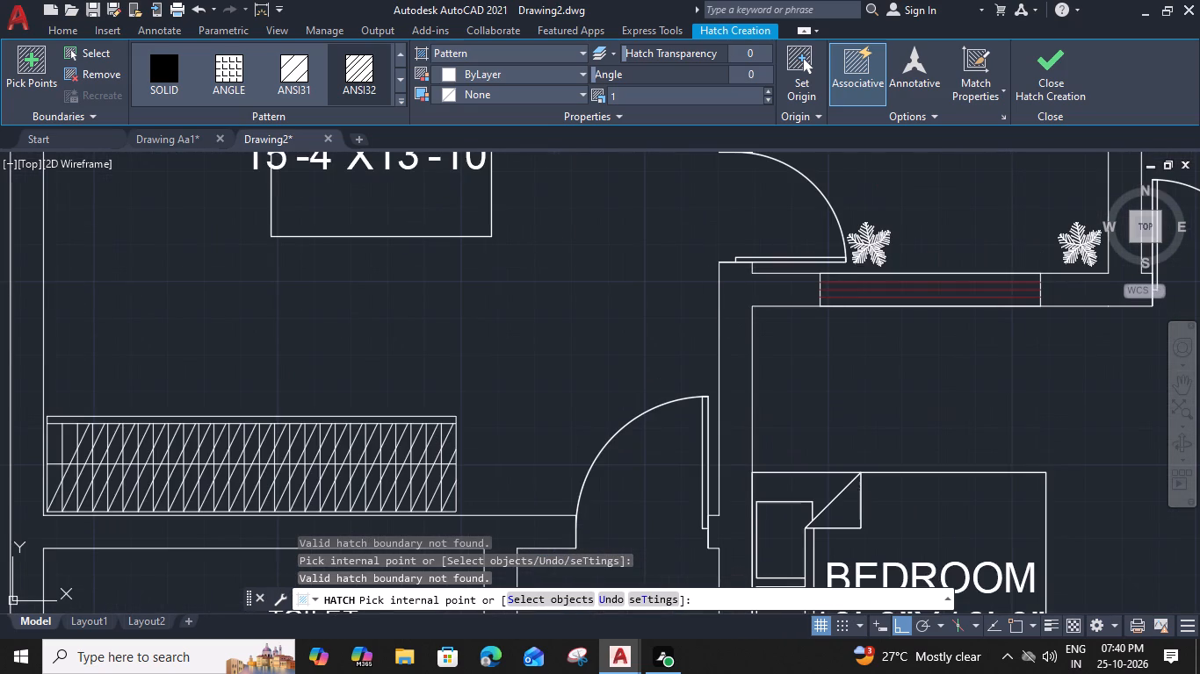
scroll(740, 303, down, 3)
scroll(587, 356, up, 3)
click(530, 365)
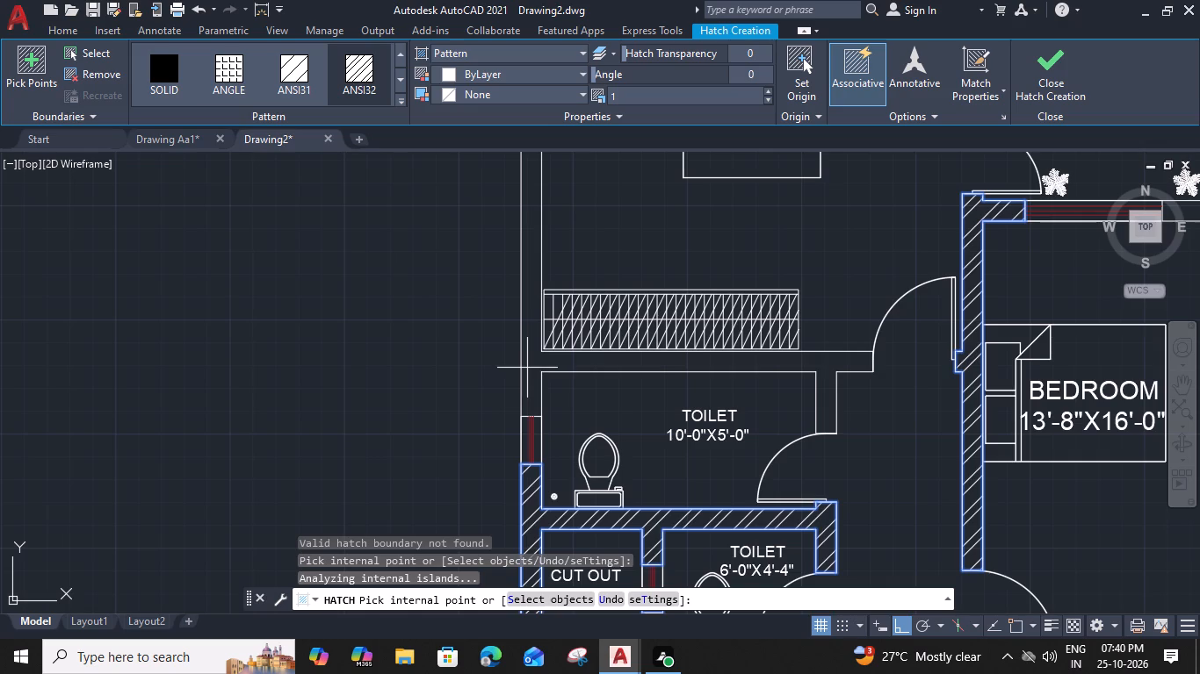
scroll(530, 365, down, 2)
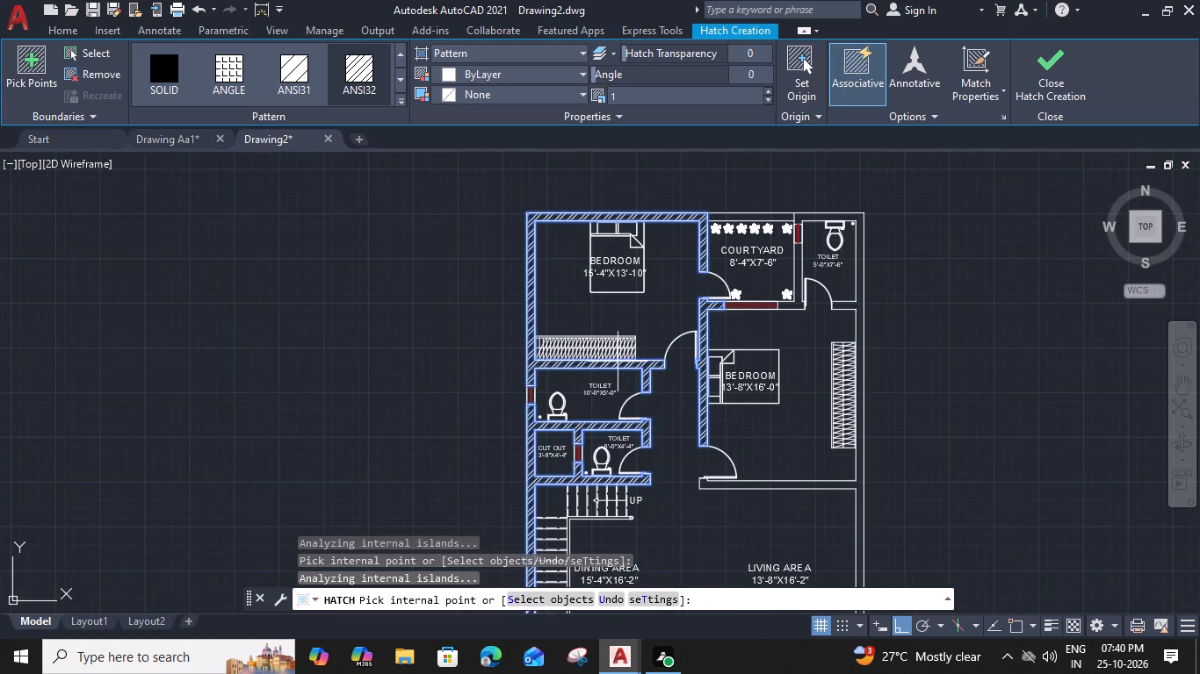
Add the wall between the courtyard and the 5'-0"X7'-6" toilet, try the toilet's outer wall, and finish the hatch.
middle_drag(698, 283, 551, 396)
scroll(643, 401, up, 2)
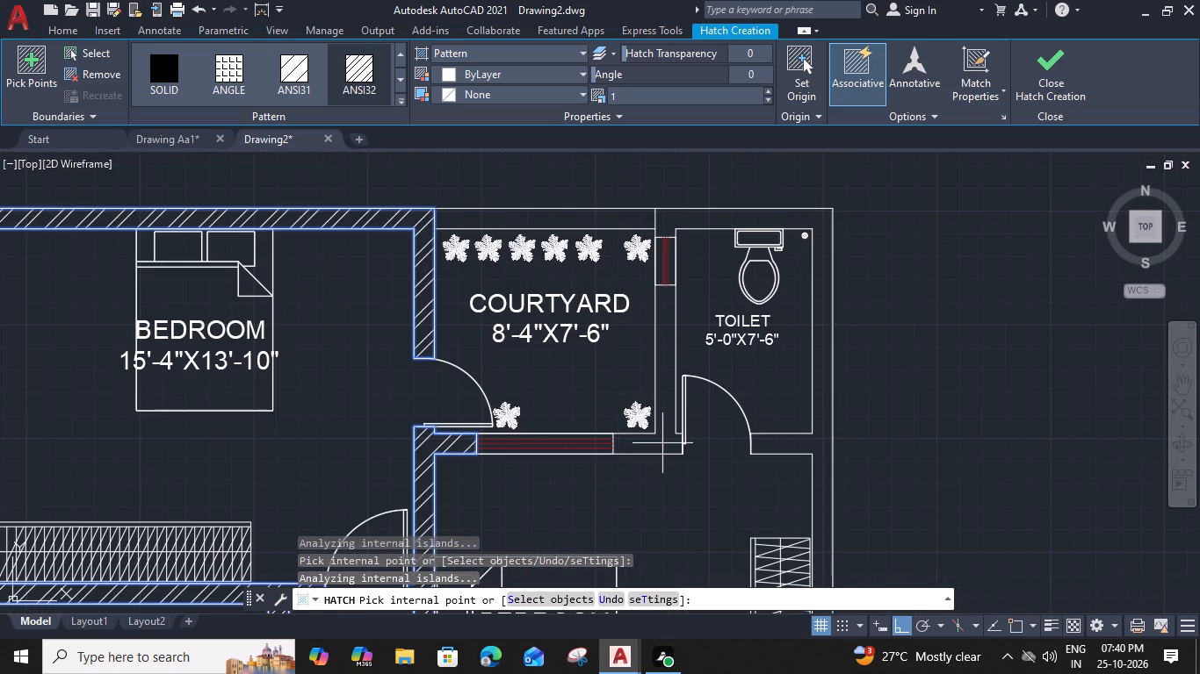
click(662, 442)
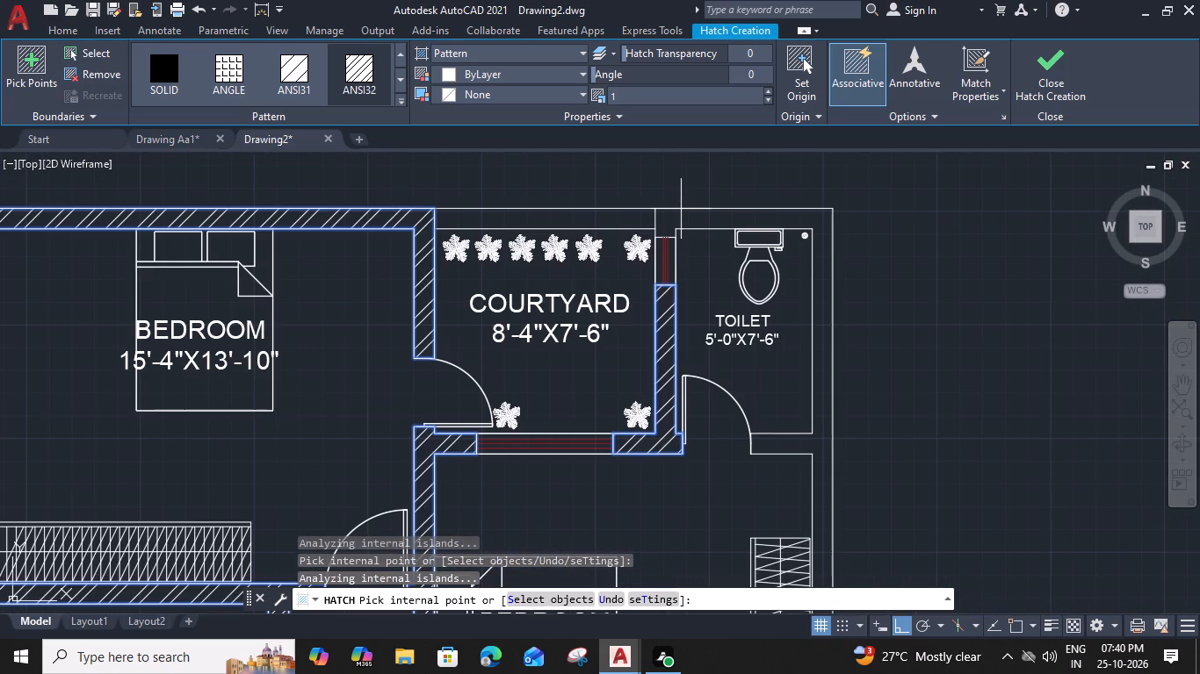
click(680, 220)
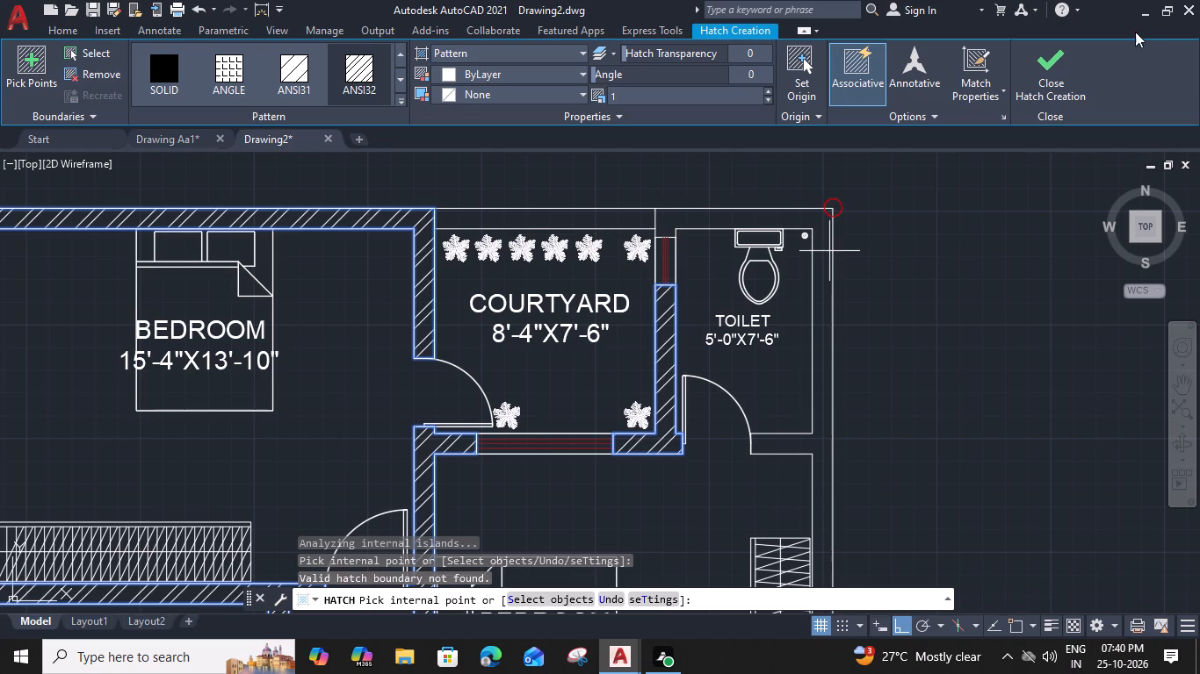
click(1044, 68)
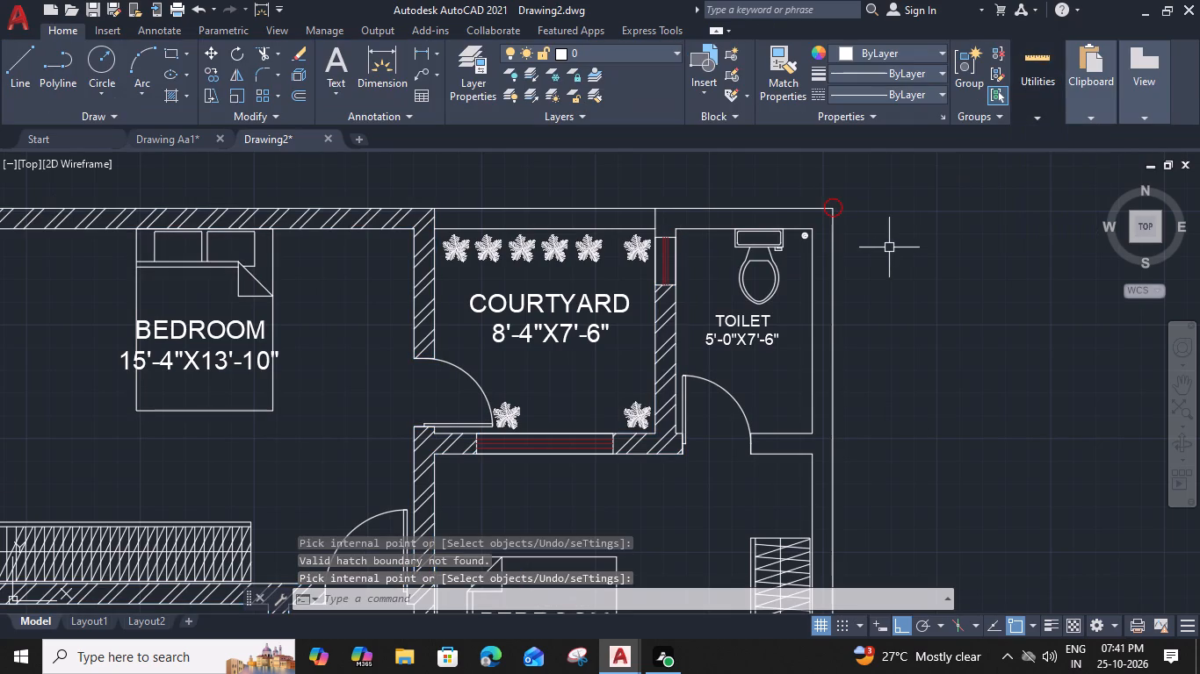
Fillet the two outer wall lines at zero radius to close the house corner beside the 5'-0"X7'-6" toilet.
key(f)
key(space)
click(833, 233)
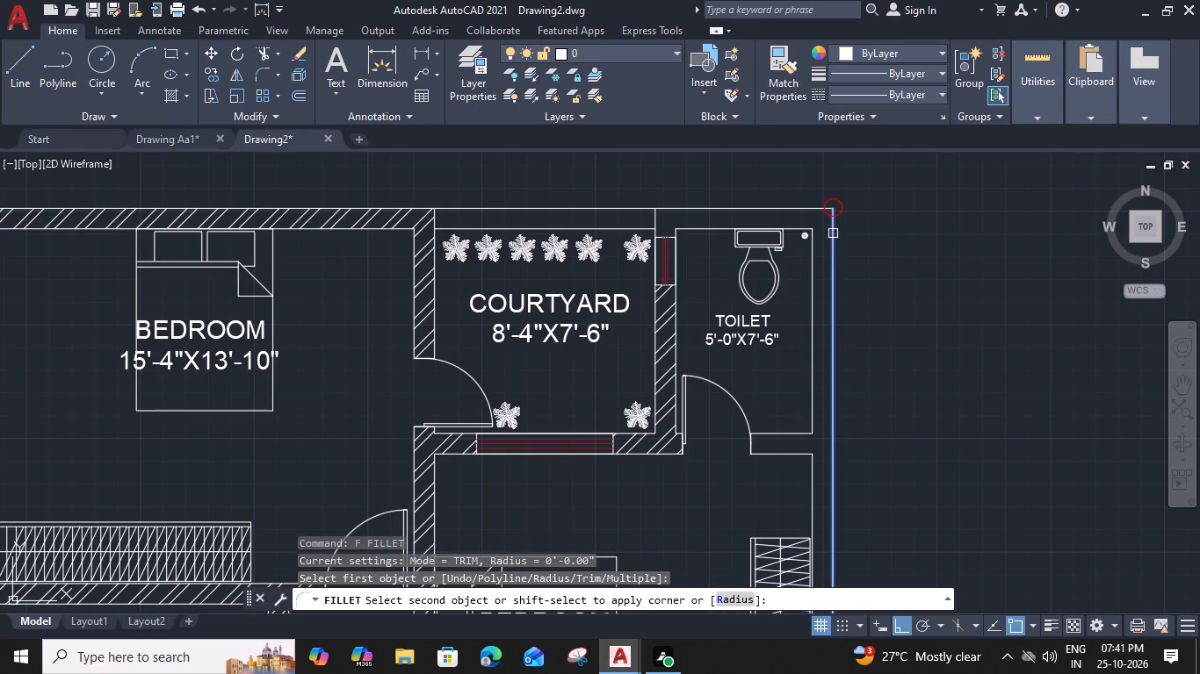
click(813, 210)
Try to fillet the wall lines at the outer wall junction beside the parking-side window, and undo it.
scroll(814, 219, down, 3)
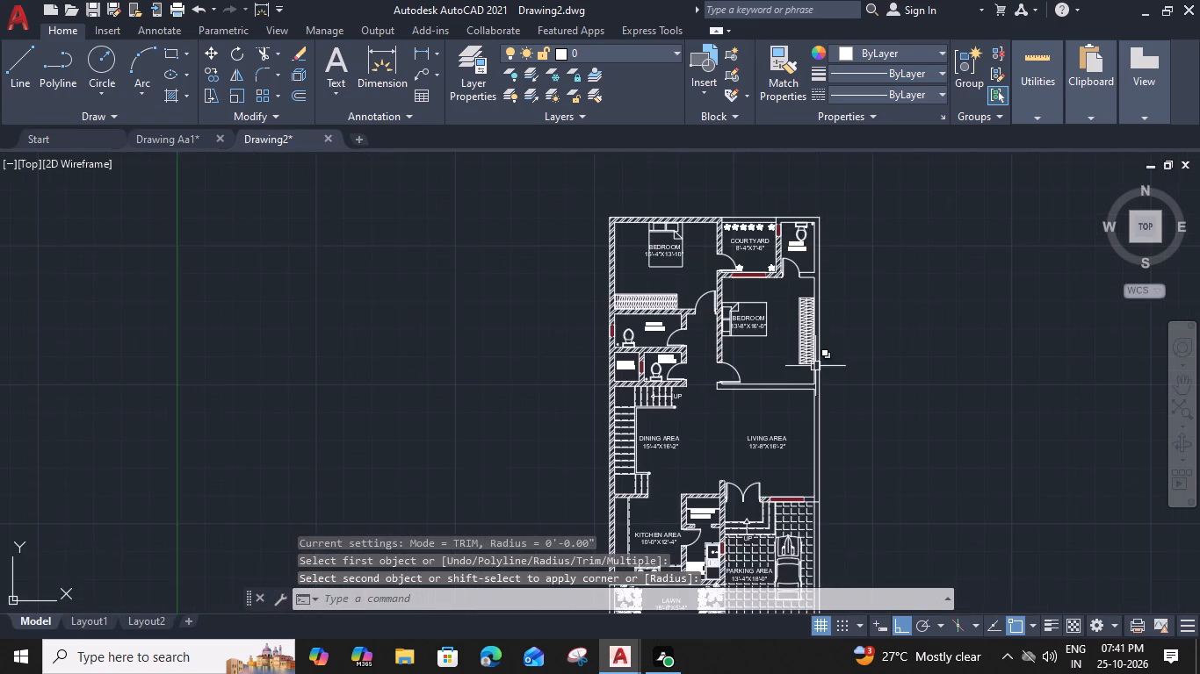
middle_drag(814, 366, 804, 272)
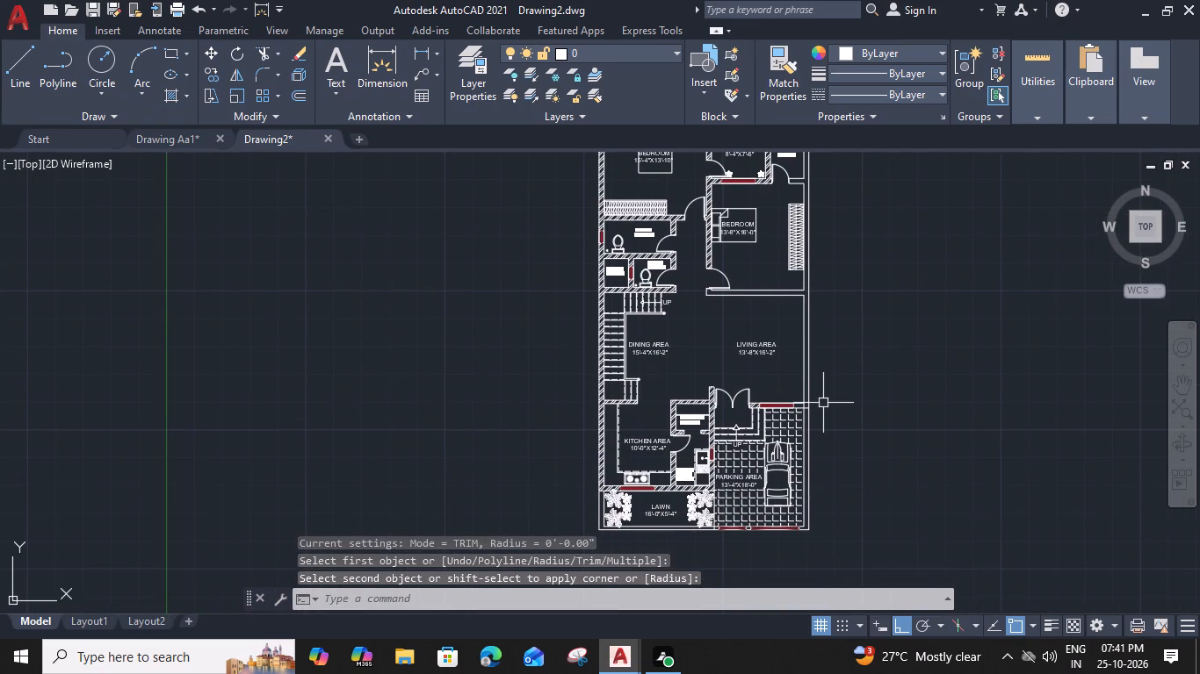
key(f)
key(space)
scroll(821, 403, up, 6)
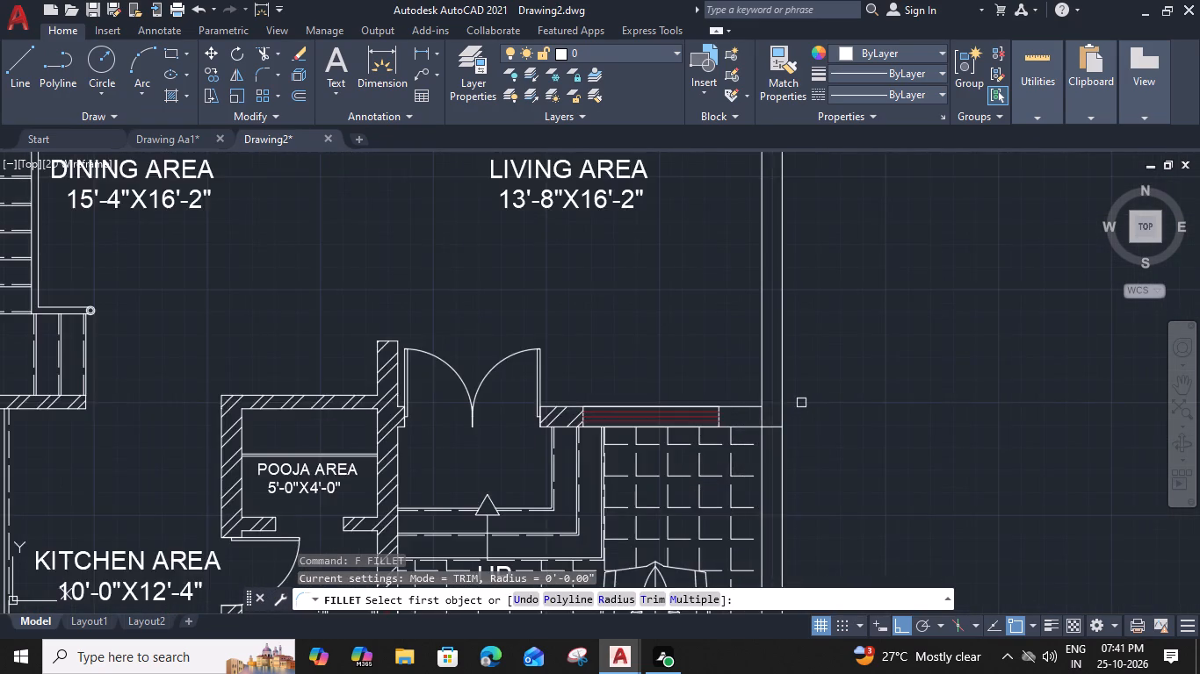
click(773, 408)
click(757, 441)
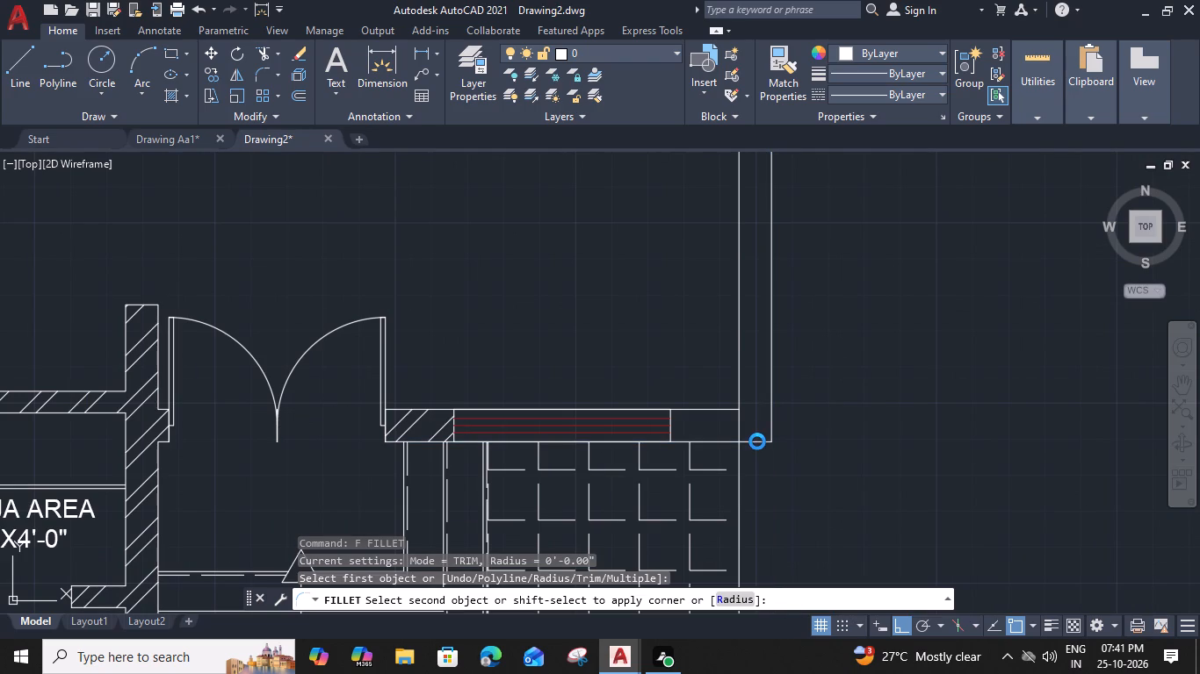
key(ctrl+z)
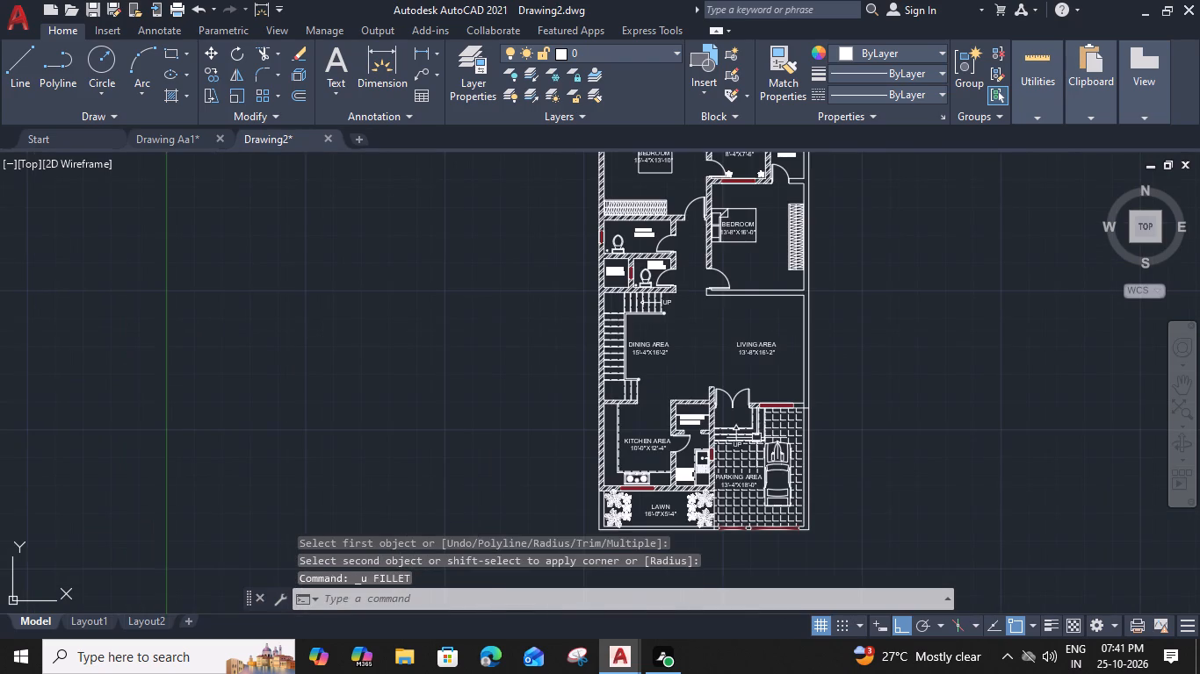
Trim away the inner wall line segment crossing the wall junction between the parking-side window and the outer wall.
scroll(790, 406, up, 5)
key(e)
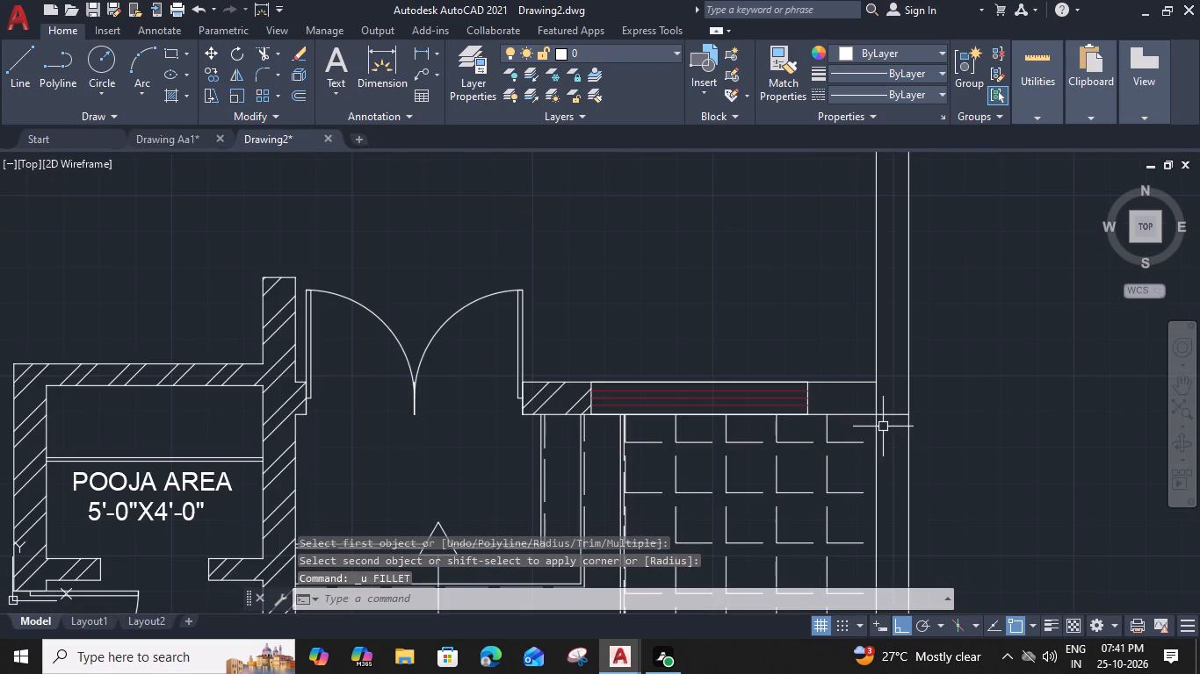
text(X)
key(space)
scroll(883, 422, up, 2)
click(901, 409)
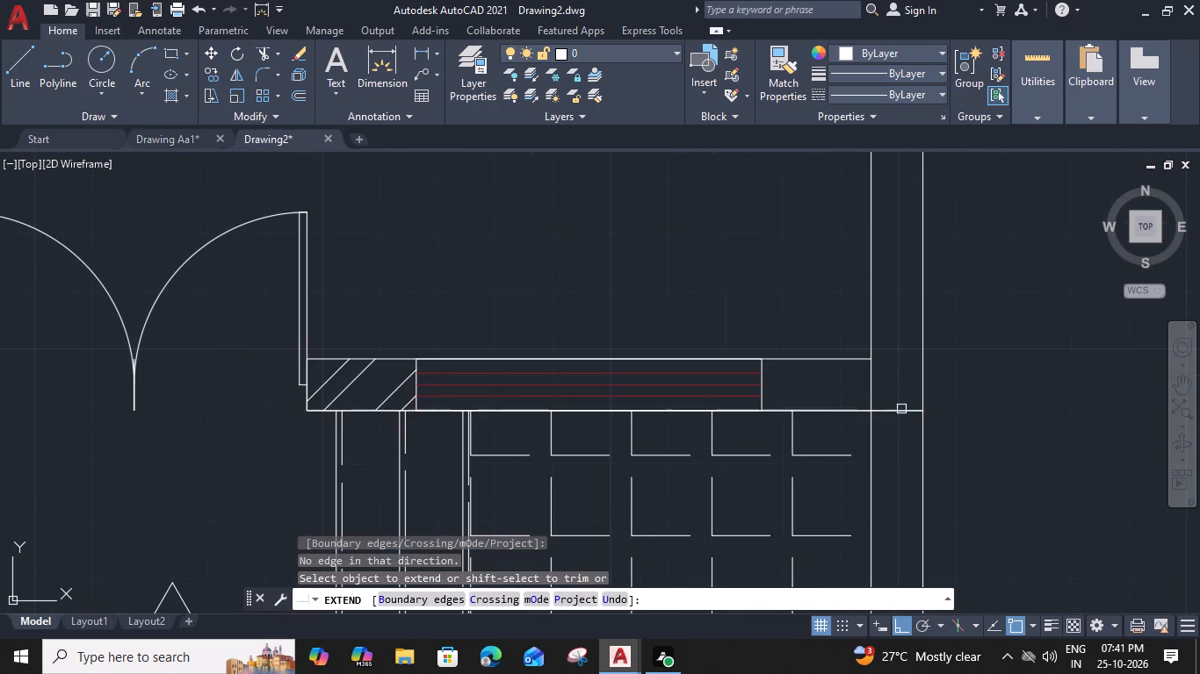
shift+click(874, 391)
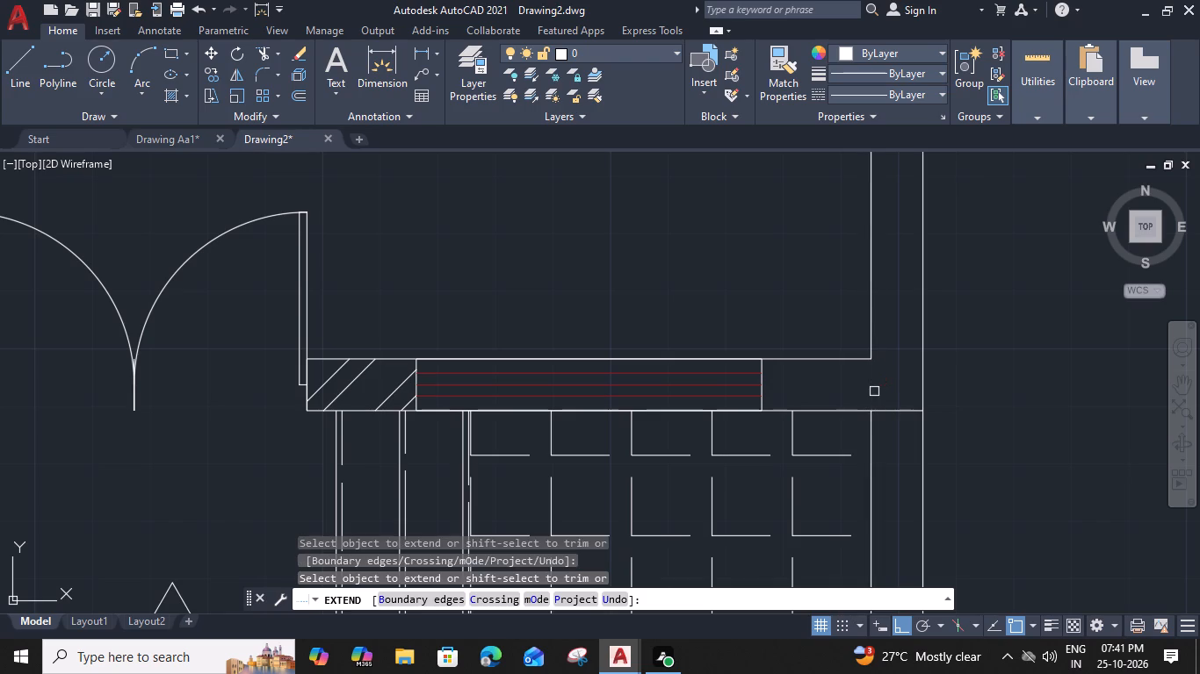
key(Escape)
Fillet the living area's inner wall lines at zero radius at the corner beside the parking-side window.
text(F)
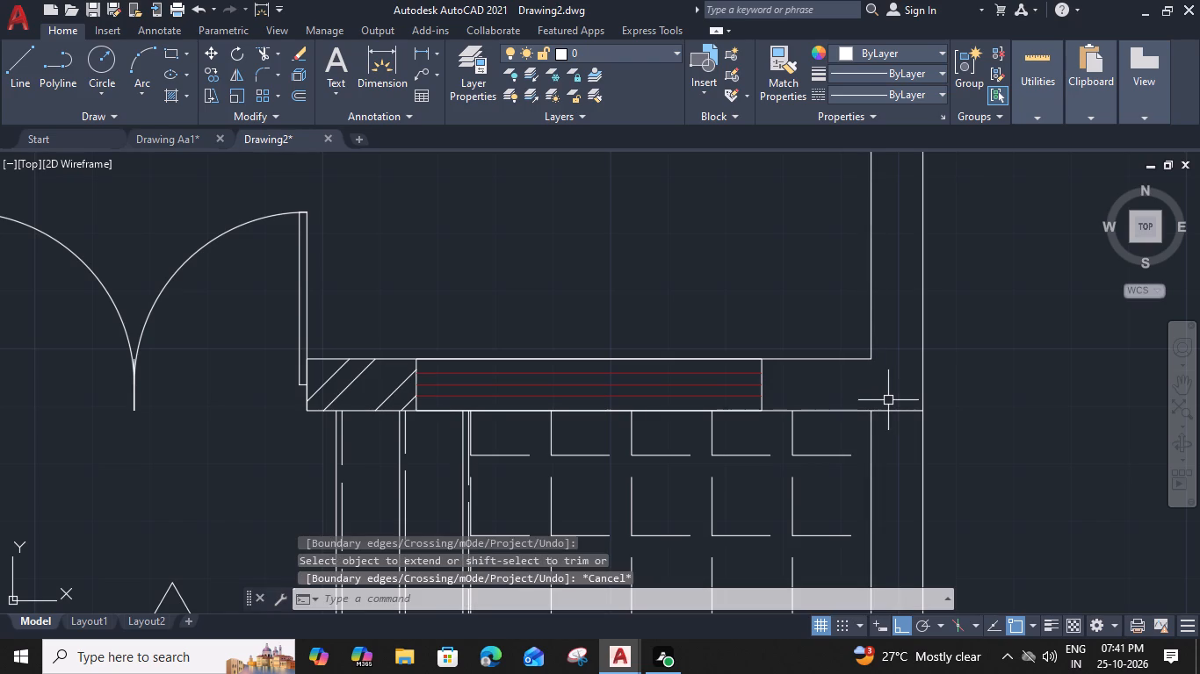
key(space)
click(857, 361)
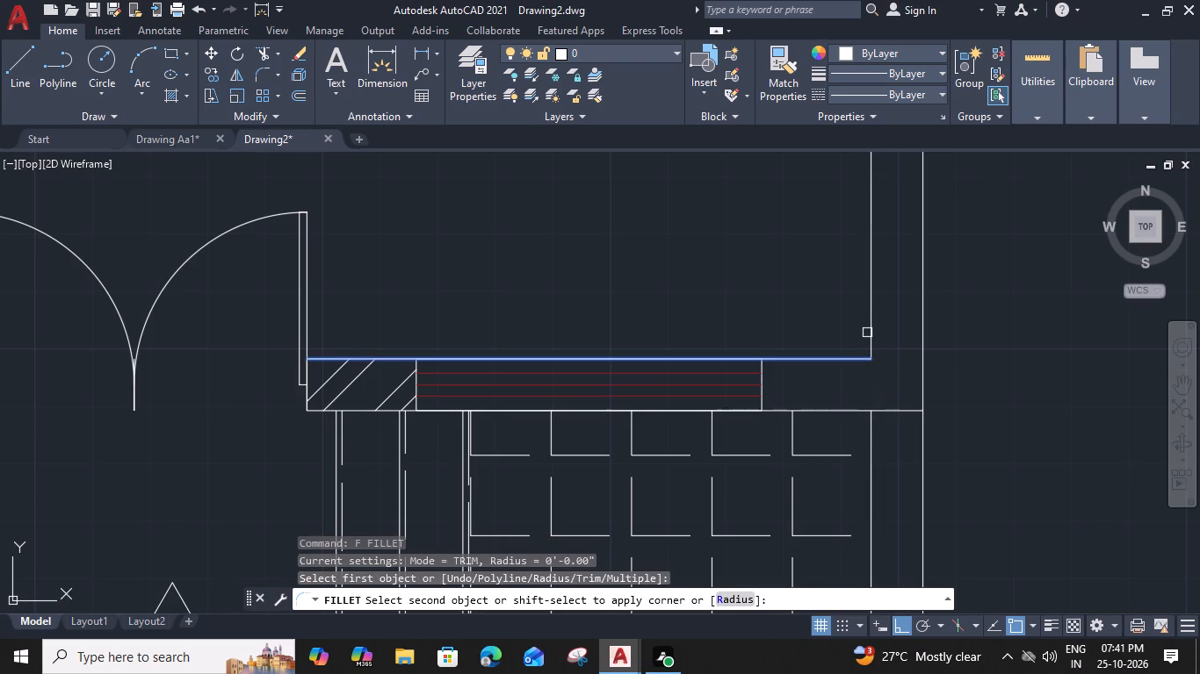
click(867, 333)
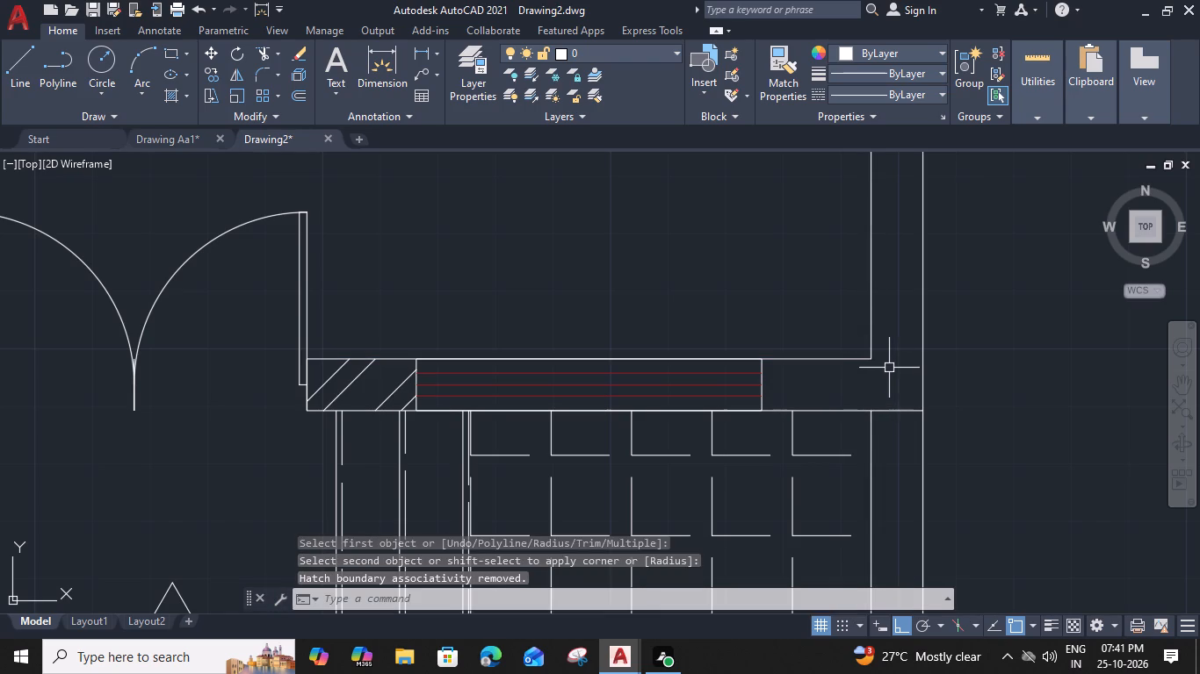
Start a new hatch for the wall at the junction between the parking-side window and the outer wall.
text(H)
key(space)
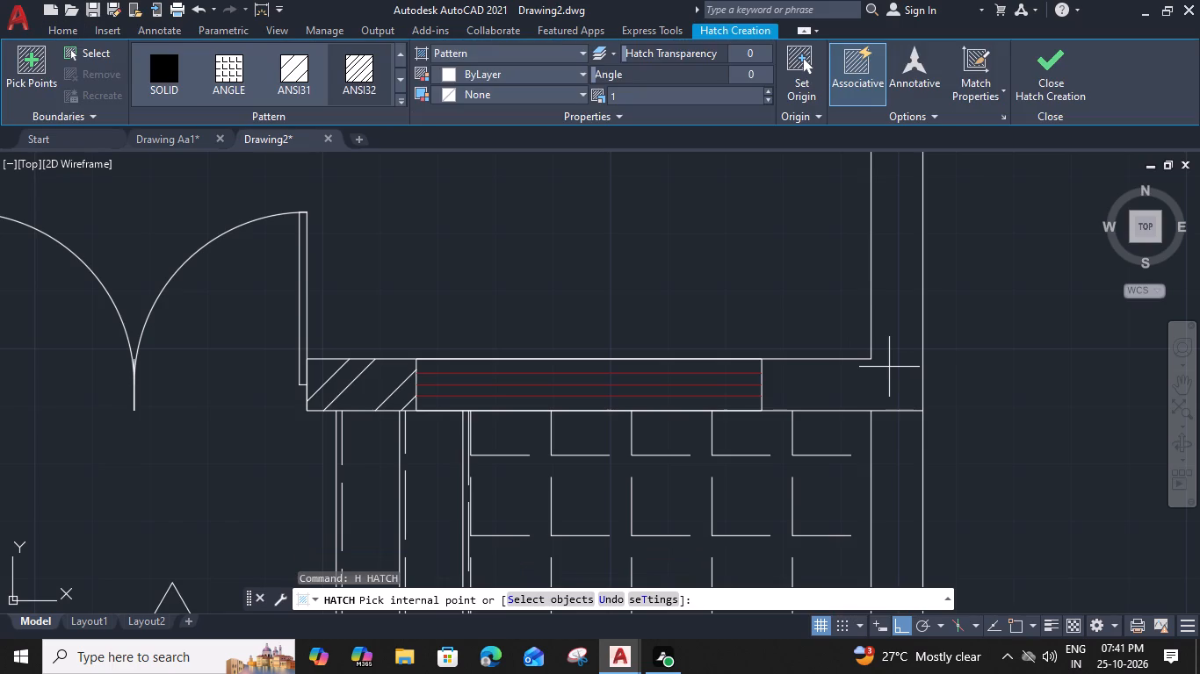
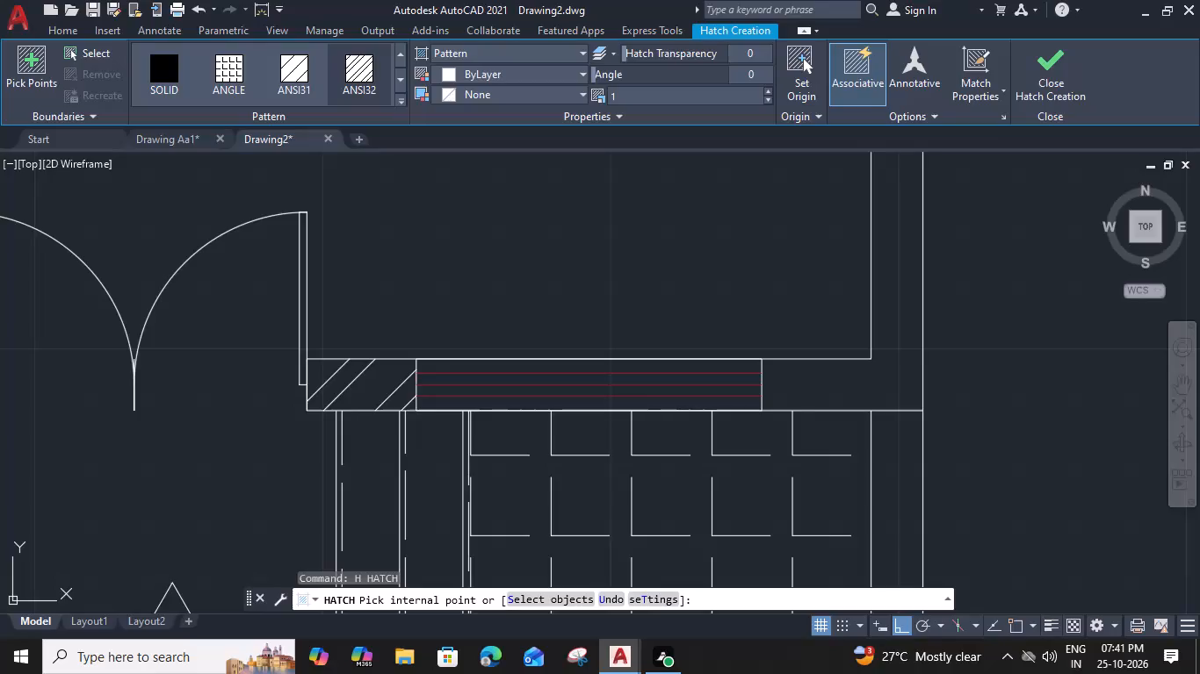
Hatch the outer wall along the living area and the adjoining bedroom wall with ANSI32, and finish the hatch.
scroll(889, 367, down, 1)
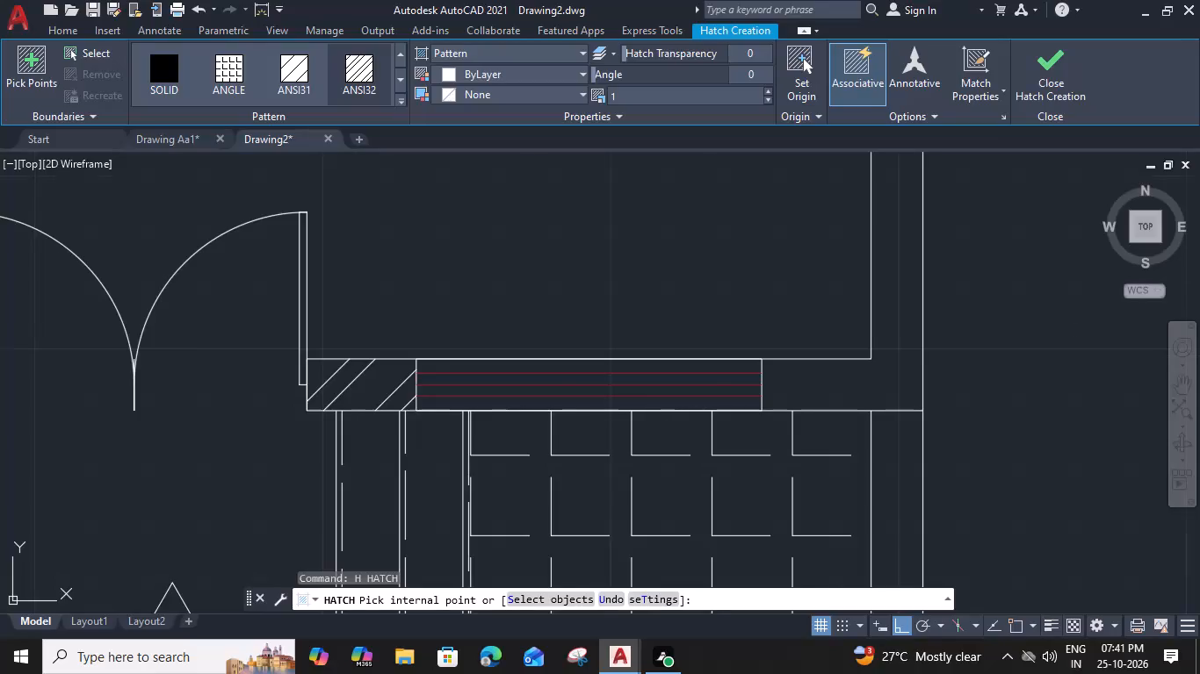
click(892, 374)
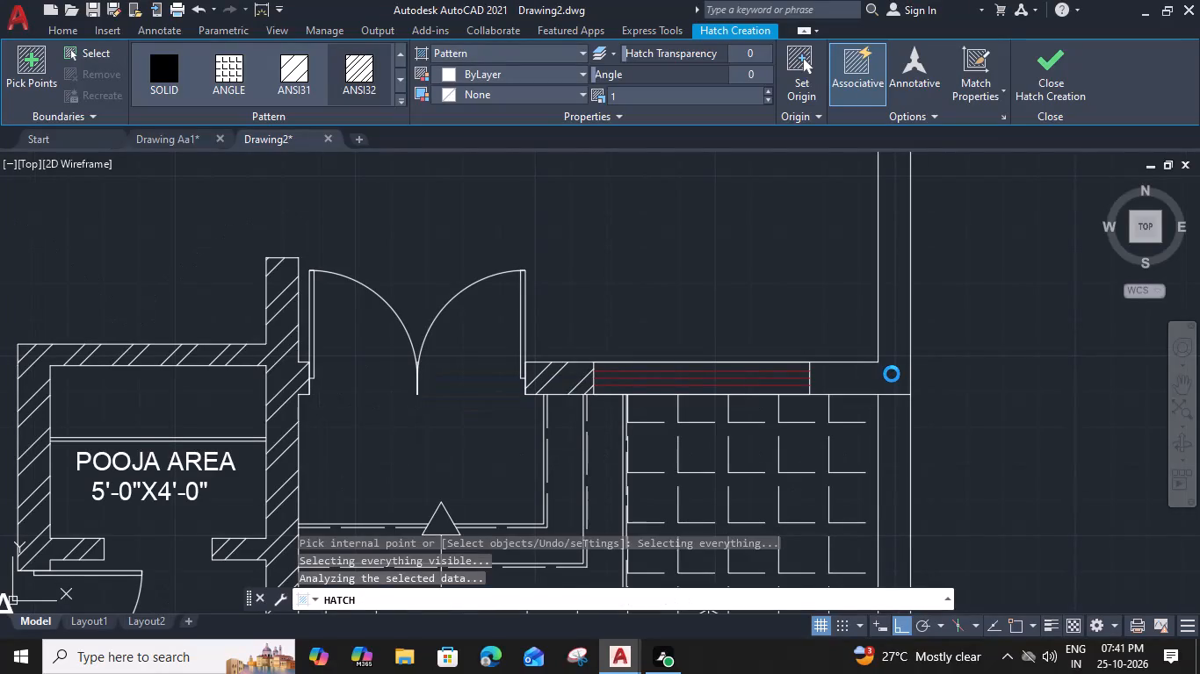
scroll(892, 374, down, 2)
middle_drag(892, 374, 878, 479)
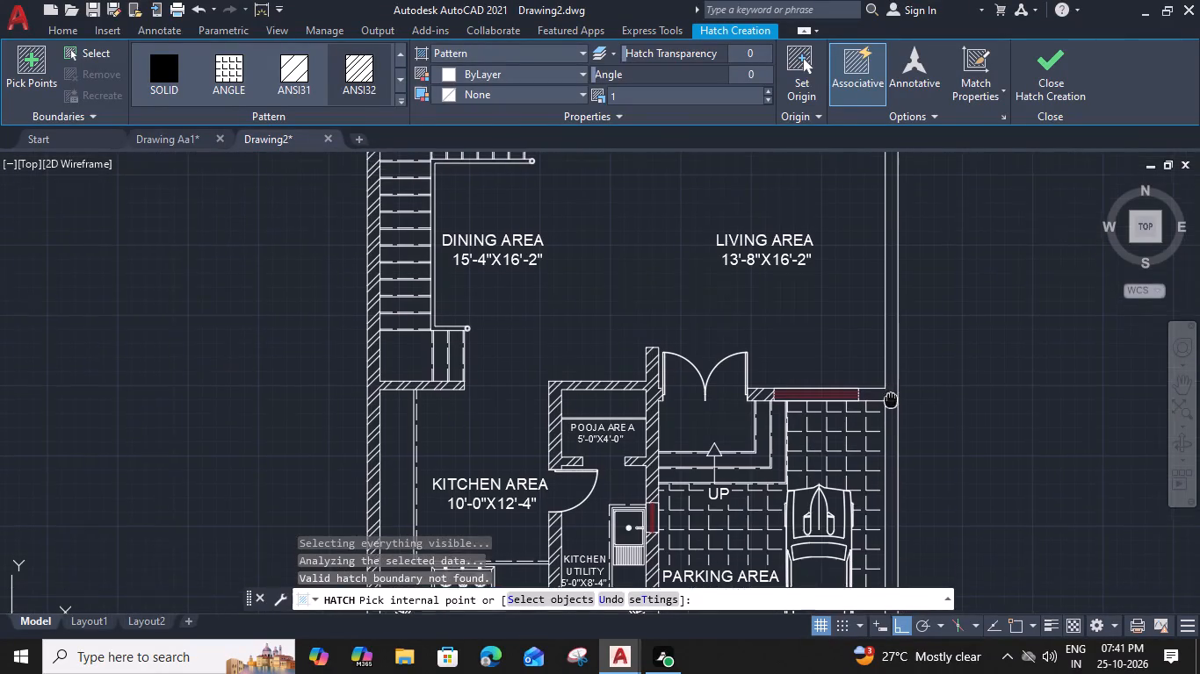
middle_drag(878, 479, 869, 542)
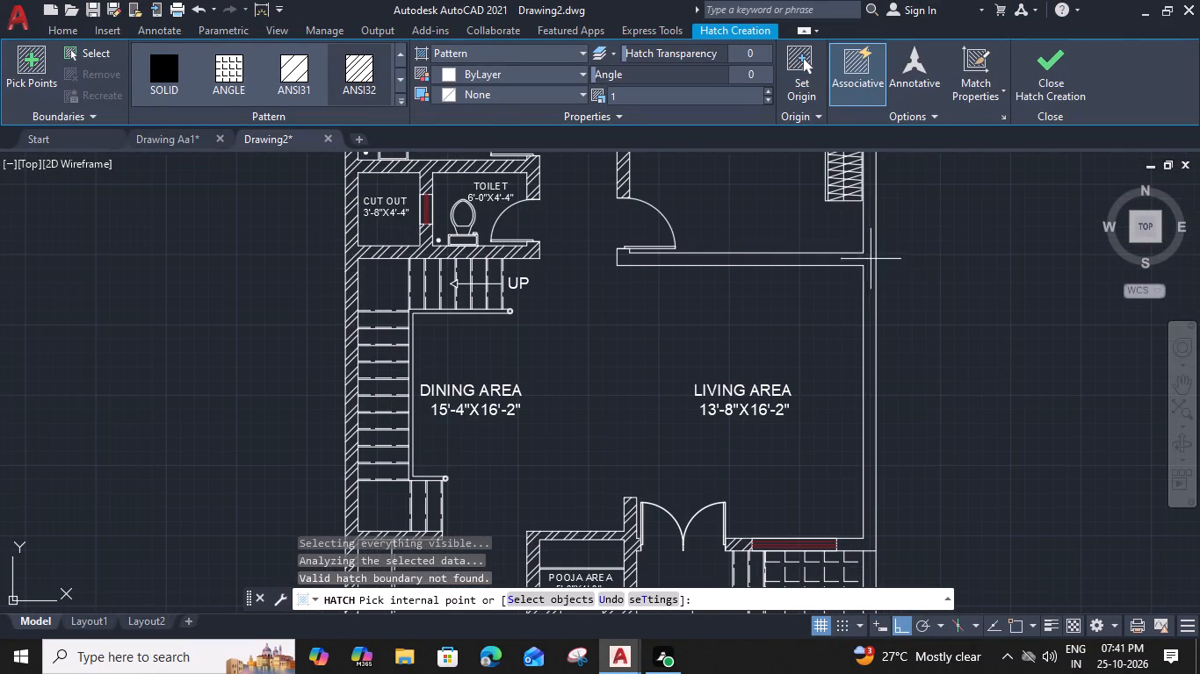
click(868, 257)
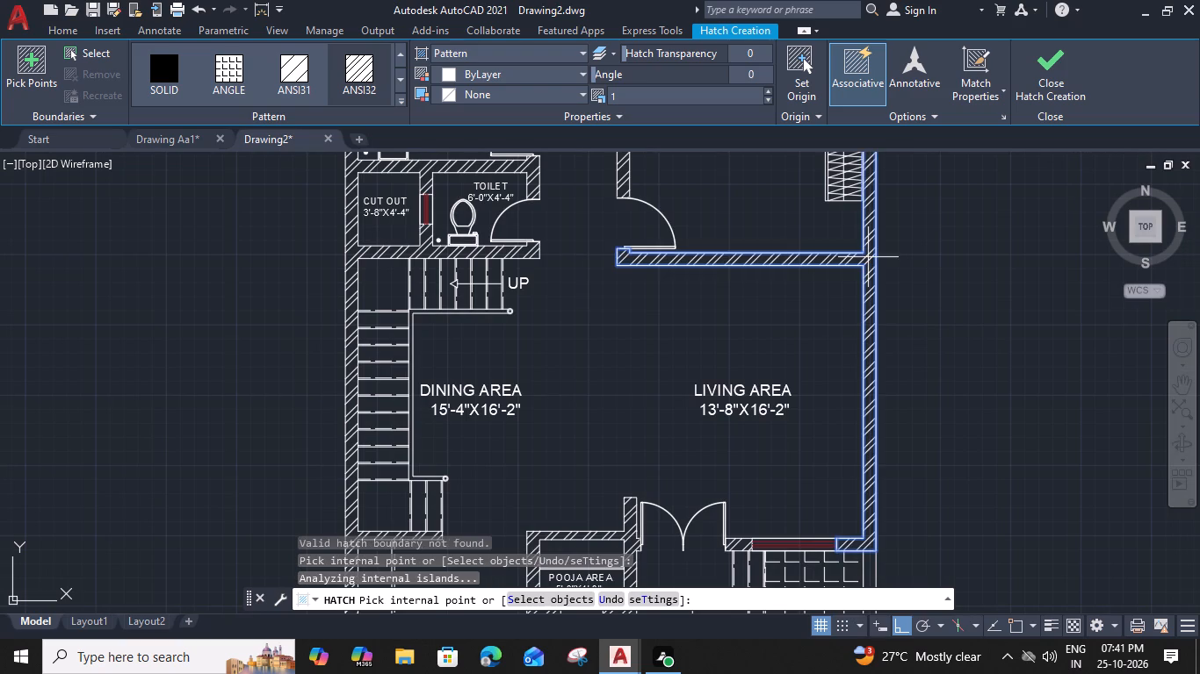
scroll(869, 257, down, 2)
middle_drag(887, 227, 861, 328)
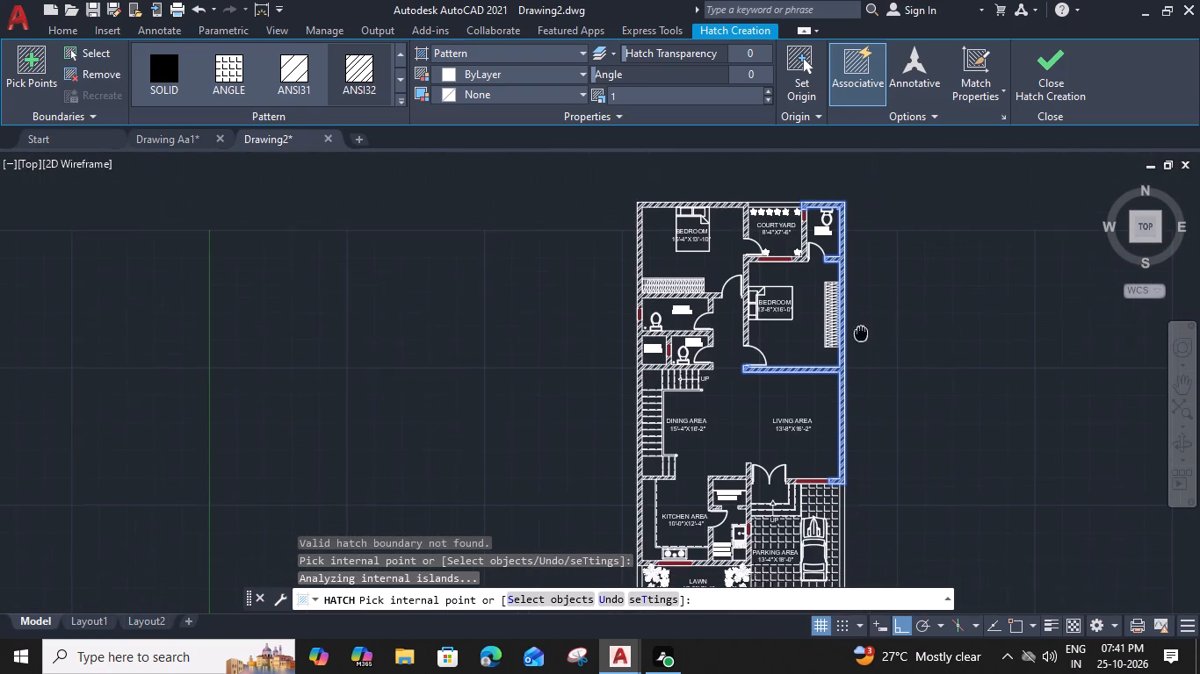
middle_drag(861, 328, 861, 326)
click(1040, 58)
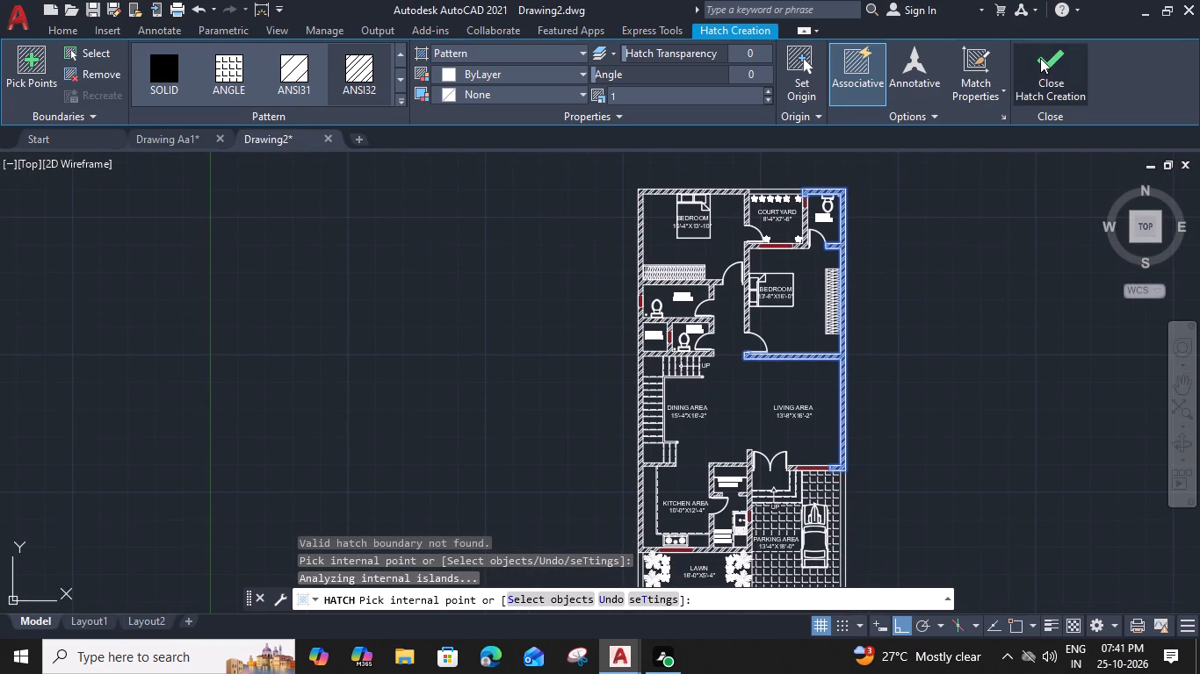
Start a new hatch with the SOLID pattern and fill the courtyard's outer wall segment between the bedroom and toilet walls.
middle_drag(772, 435, 762, 366)
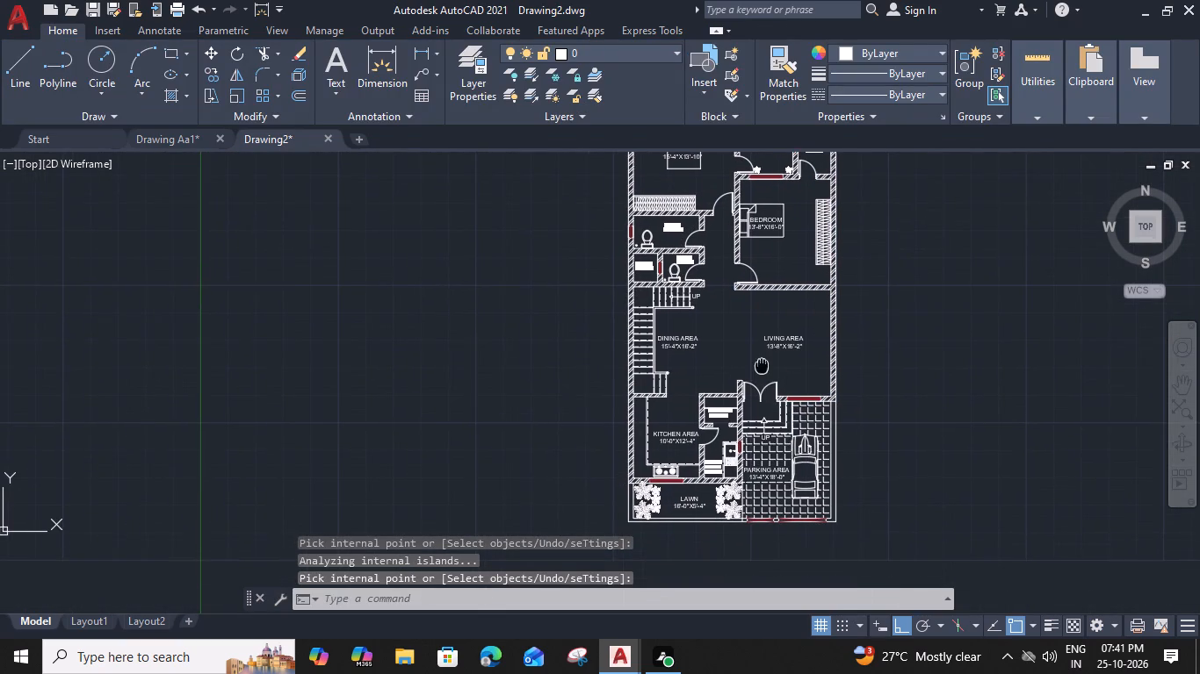
middle_drag(762, 366, 761, 369)
middle_drag(760, 299, 752, 388)
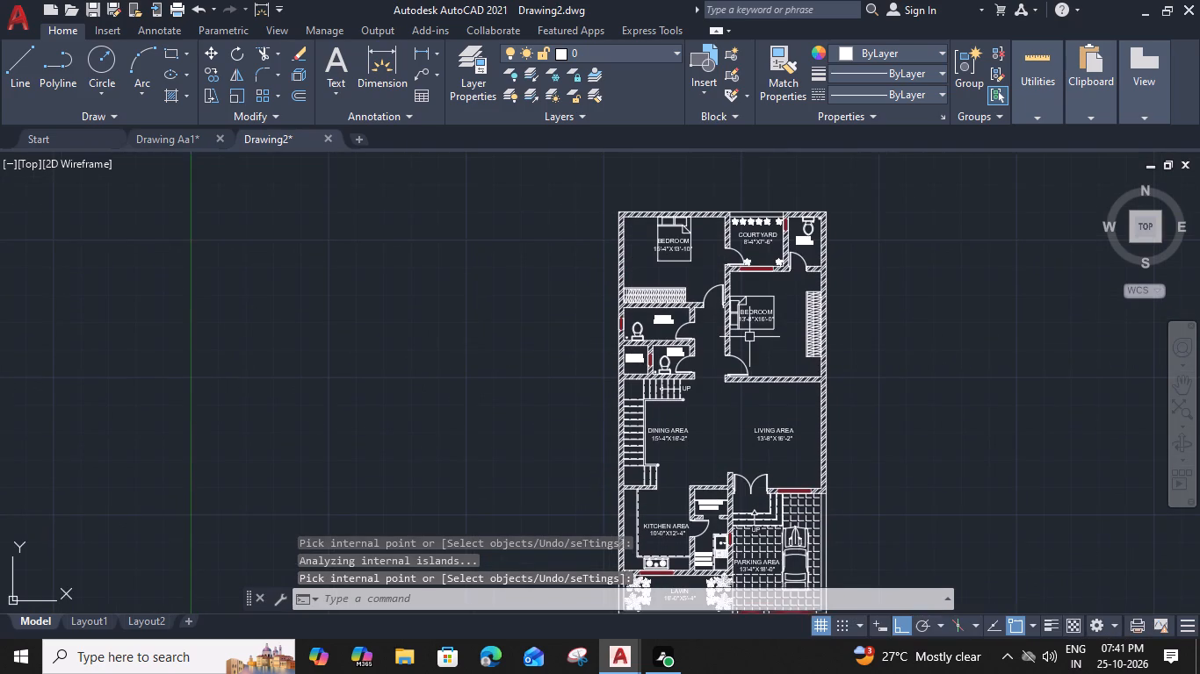
scroll(756, 221, up, 3)
middle_drag(756, 199, 746, 276)
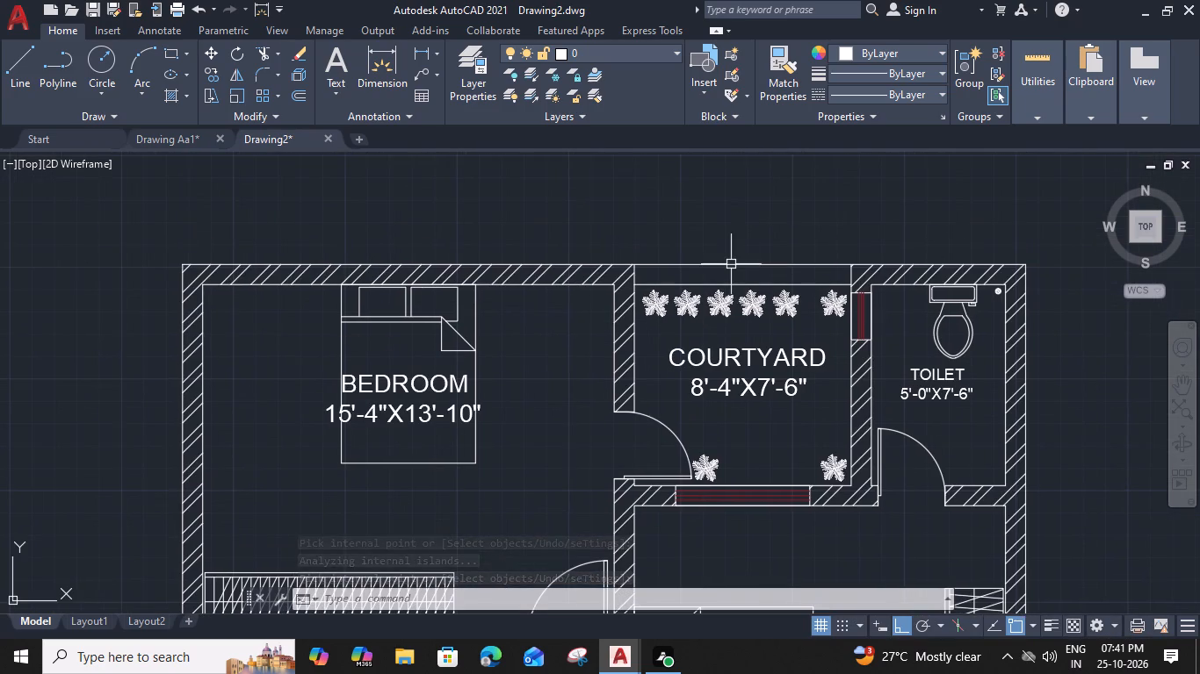
text(H)
key(space)
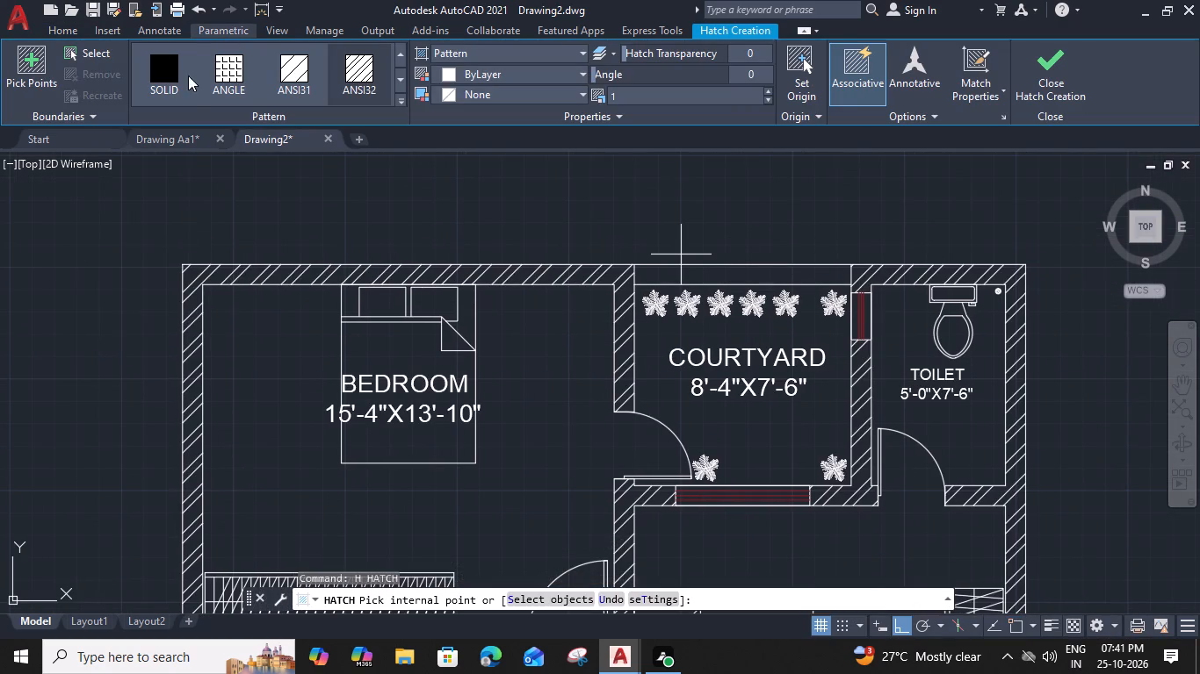
click(177, 75)
click(747, 279)
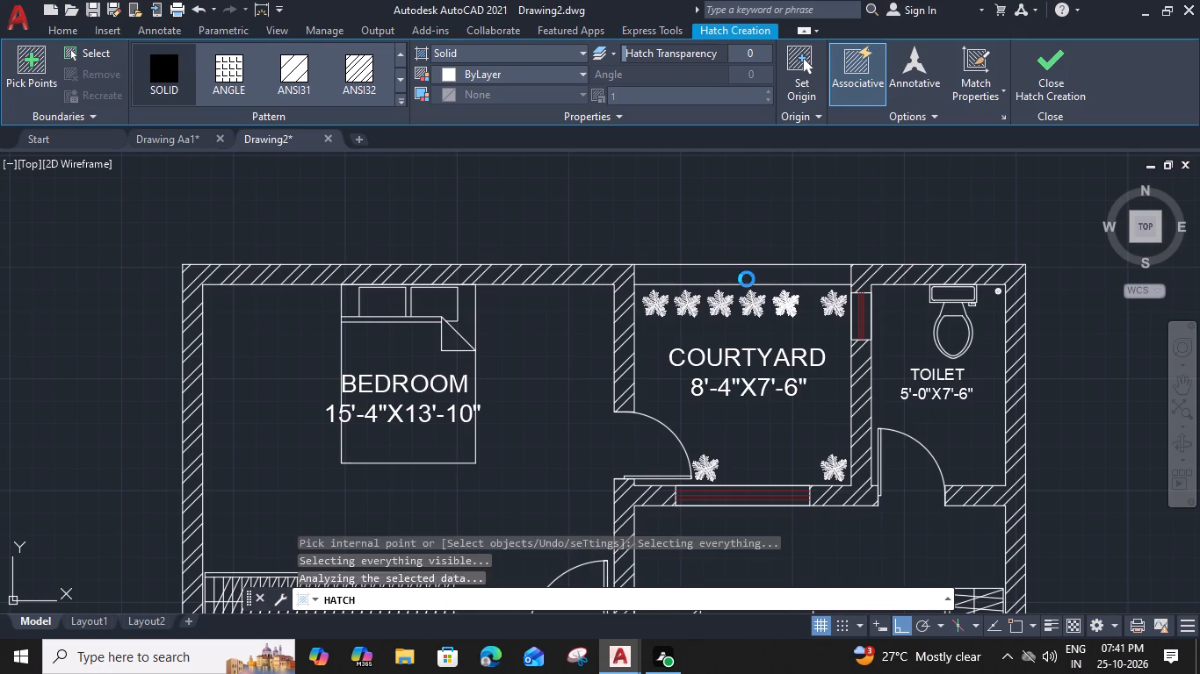
Fill the lawn's boundary wall and the parking area's outer boundary wall with the SOLID hatch, and finish the hatch.
scroll(762, 420, down, 2)
middle_drag(756, 441, 755, 278)
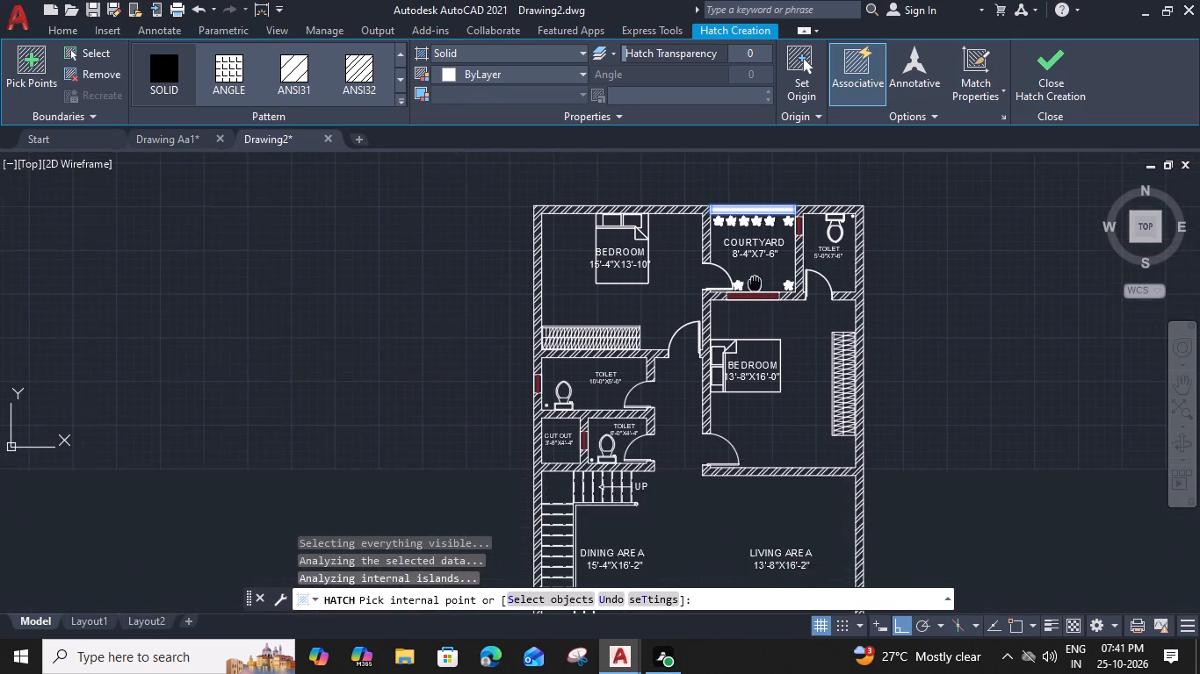
middle_drag(755, 278, 755, 277)
middle_drag(742, 413, 743, 342)
middle_drag(740, 438, 740, 412)
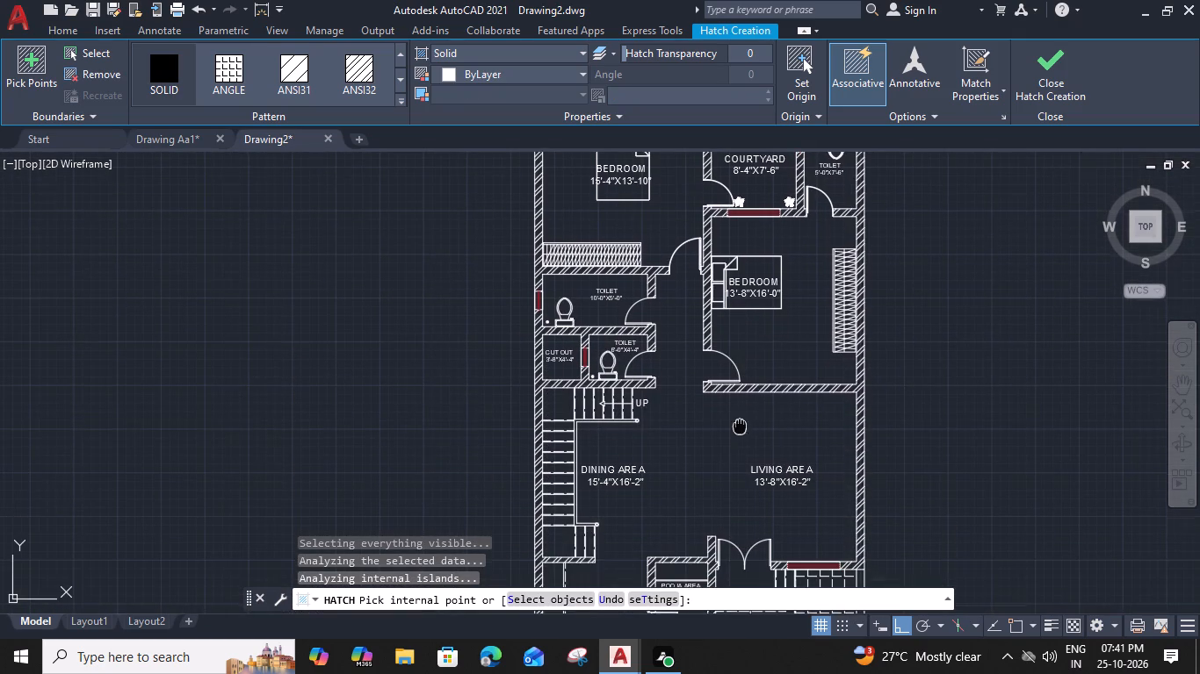
middle_drag(740, 412, 744, 260)
middle_drag(742, 380, 742, 290)
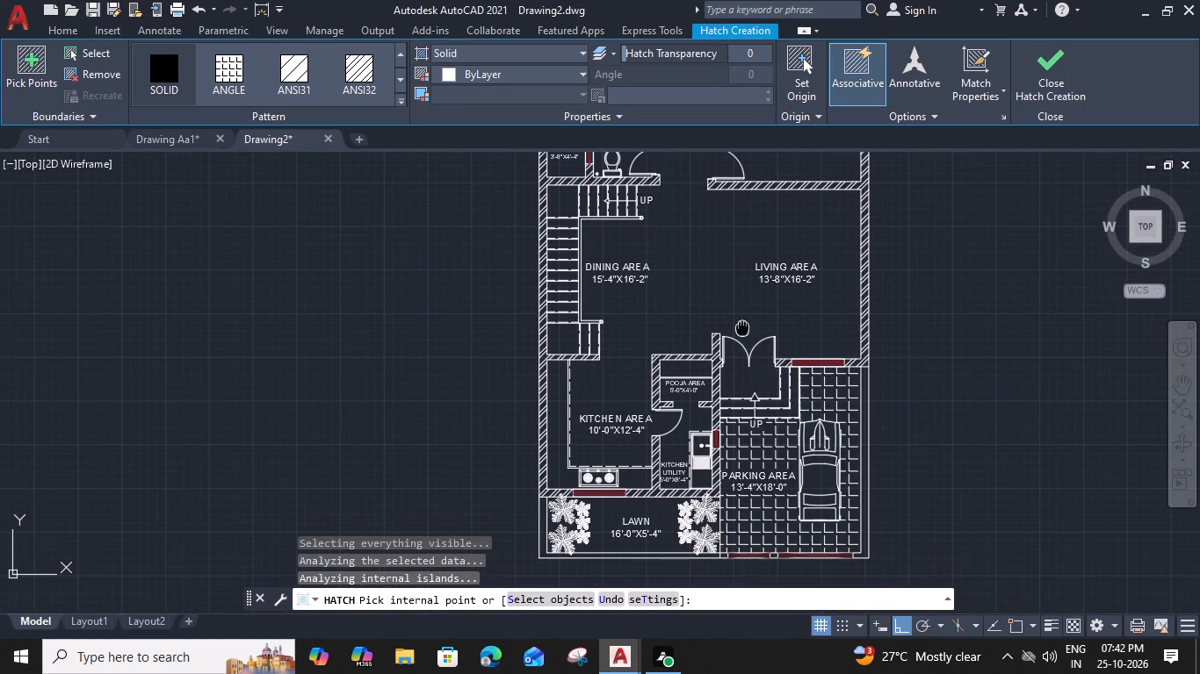
scroll(883, 487, up, 2)
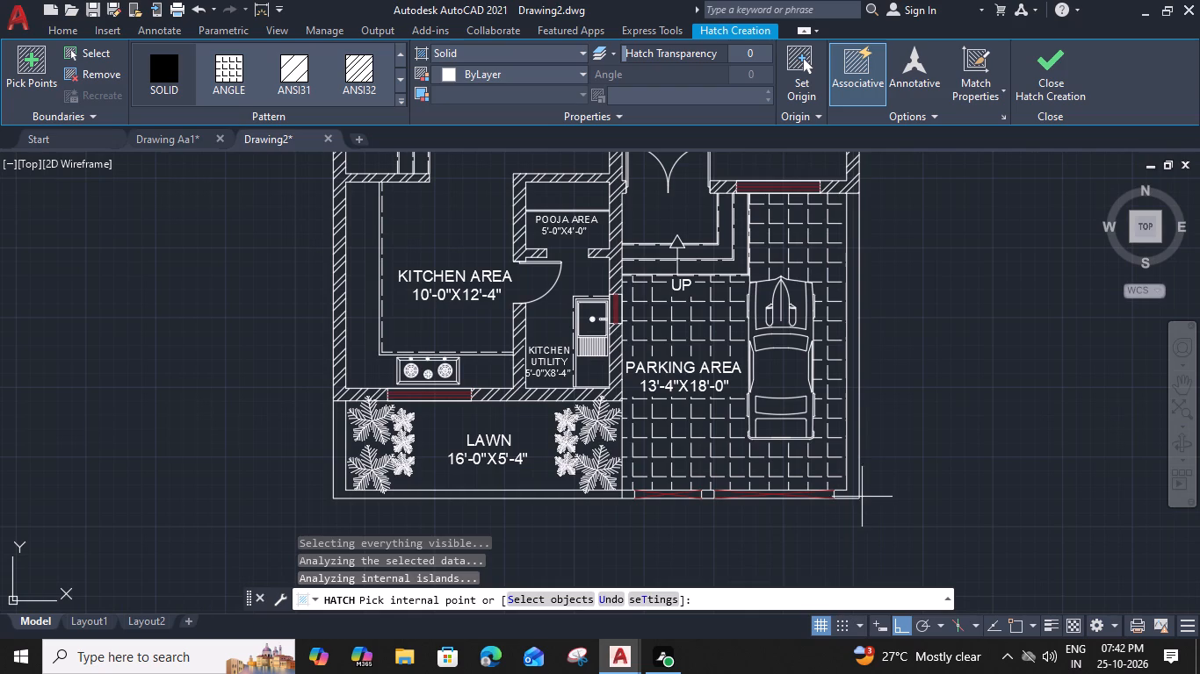
scroll(492, 492, up, 4)
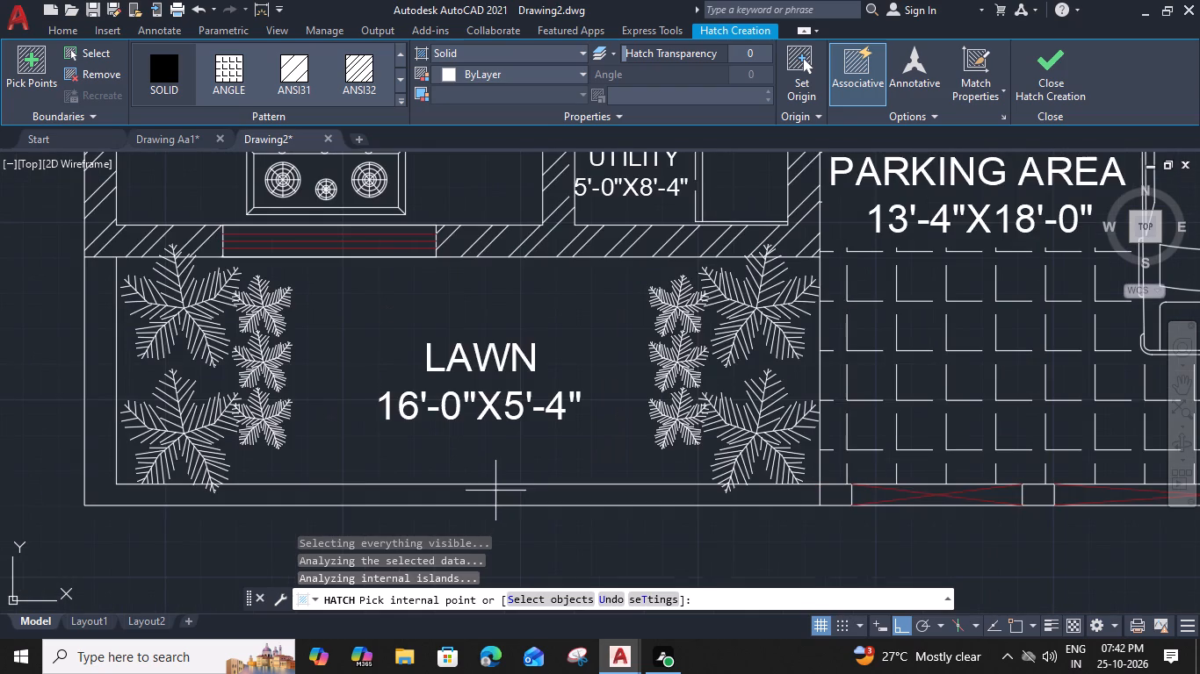
click(495, 491)
scroll(495, 491, down, 1)
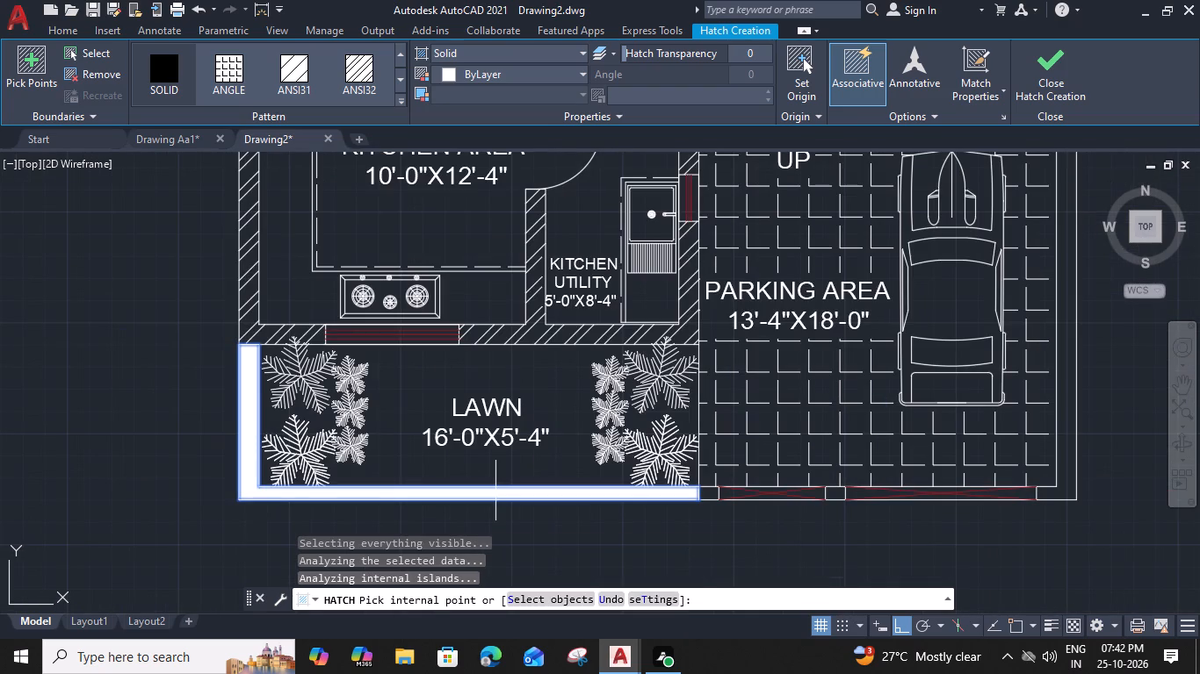
click(1064, 491)
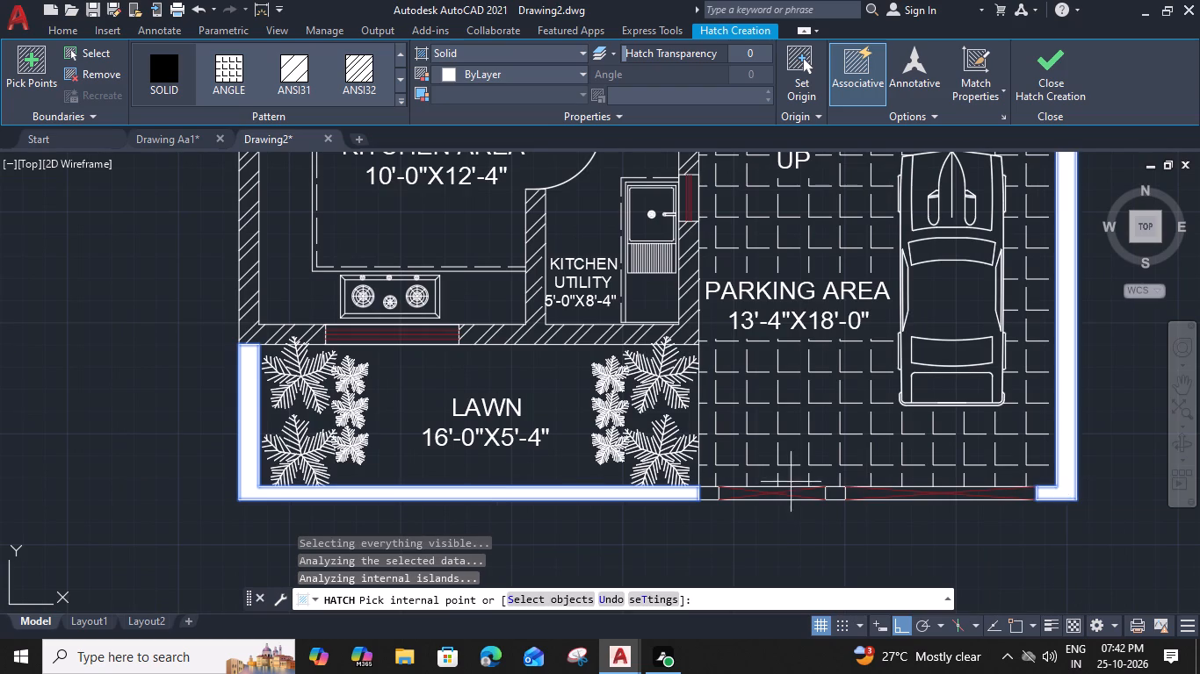
scroll(758, 481, down, 3)
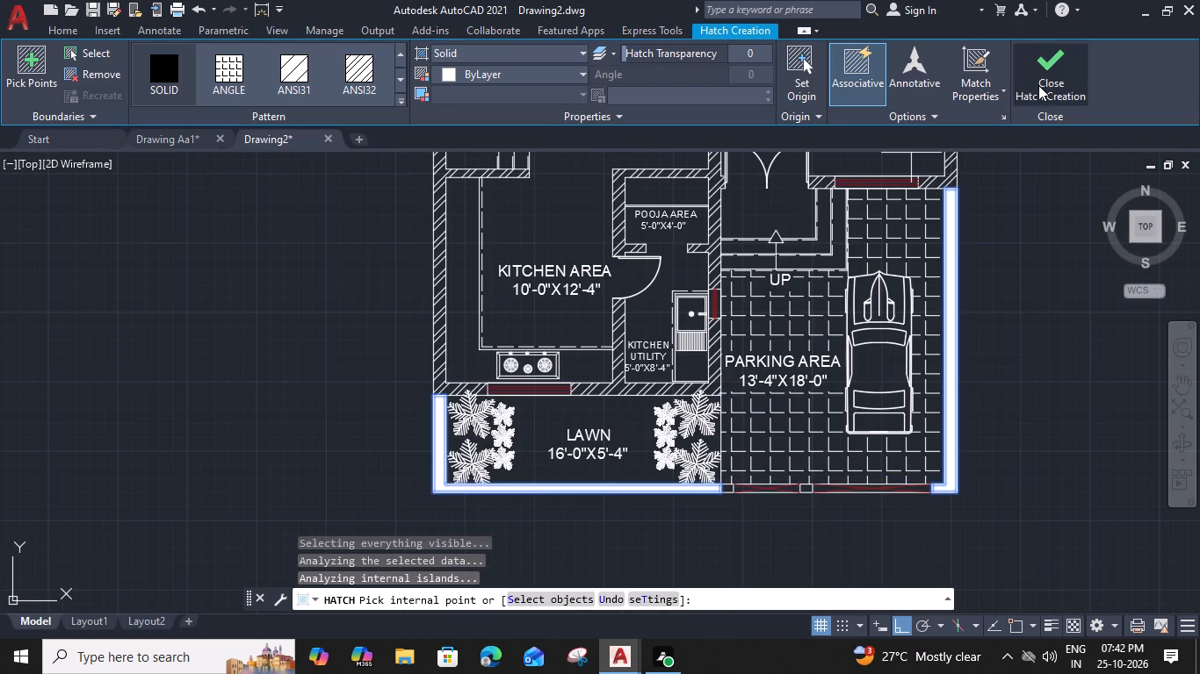
click(1038, 85)
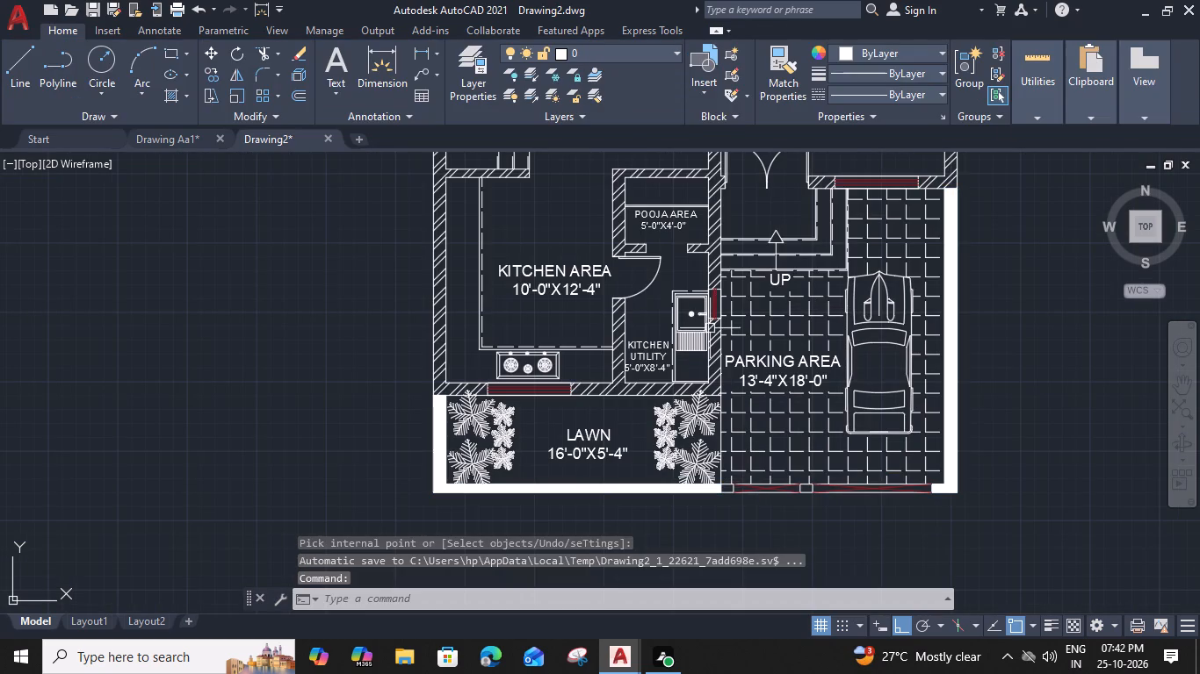
Copy the KITCHEN AREA label straight up to the empty space above the upper bedroom, outside the floor plan.
scroll(686, 354, down, 1)
middle_drag(688, 369, 720, 324)
click(638, 257)
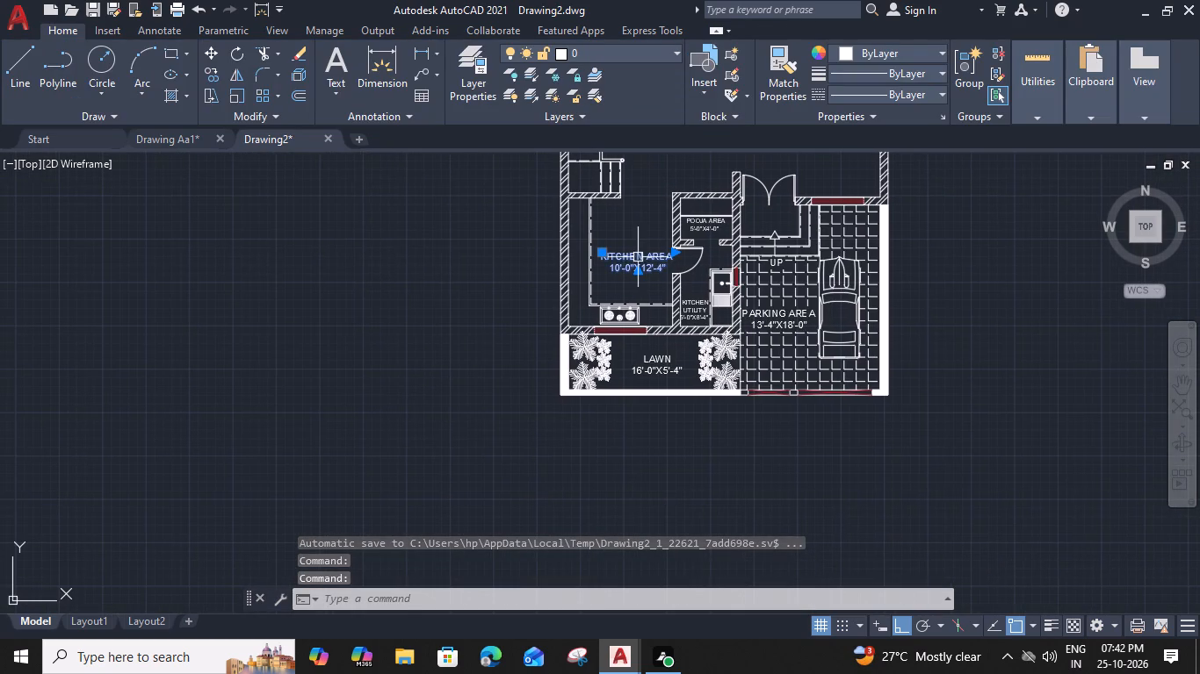
text(CO)
key(space)
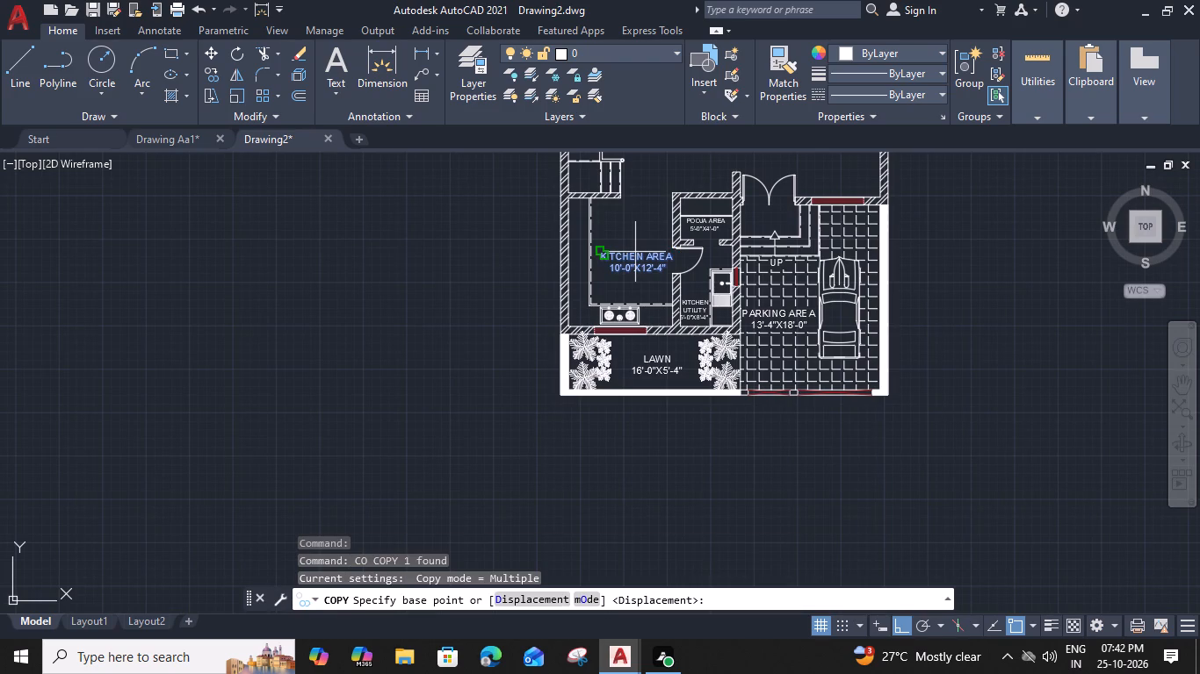
click(597, 257)
middle_drag(601, 217, 583, 565)
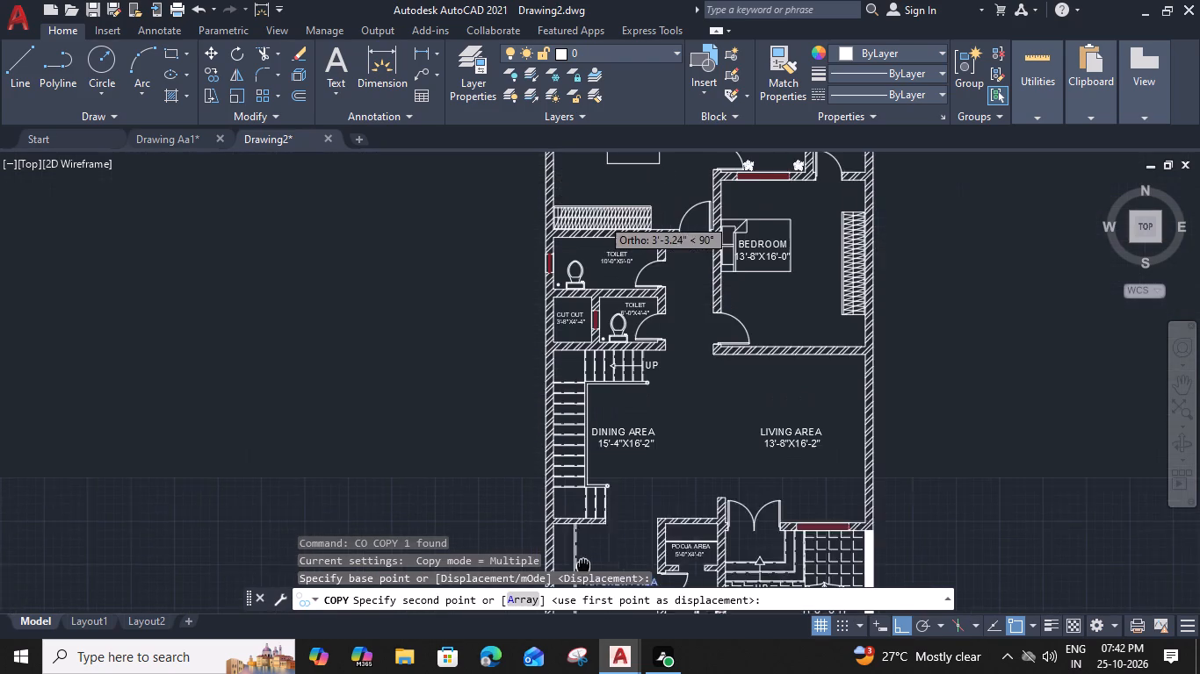
middle_drag(564, 342, 566, 563)
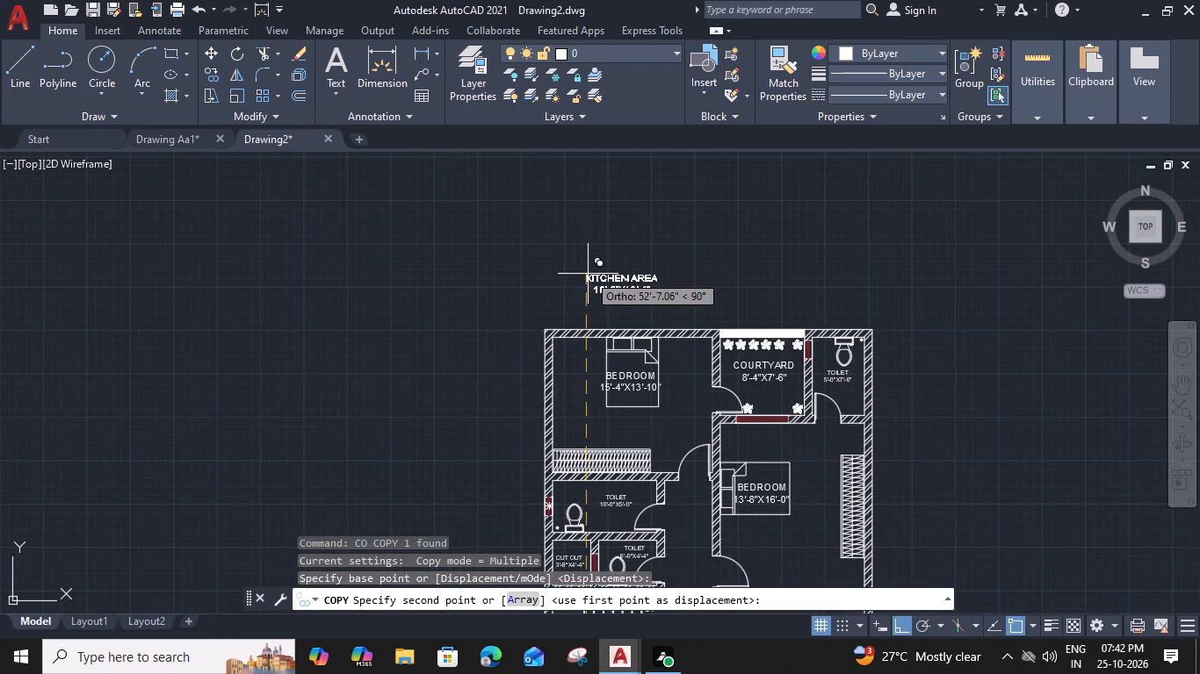
click(587, 287)
key(Escape)
Set the copied label's text height to 2' and widen its text frame so each text line fits on one row.
double_click(625, 293)
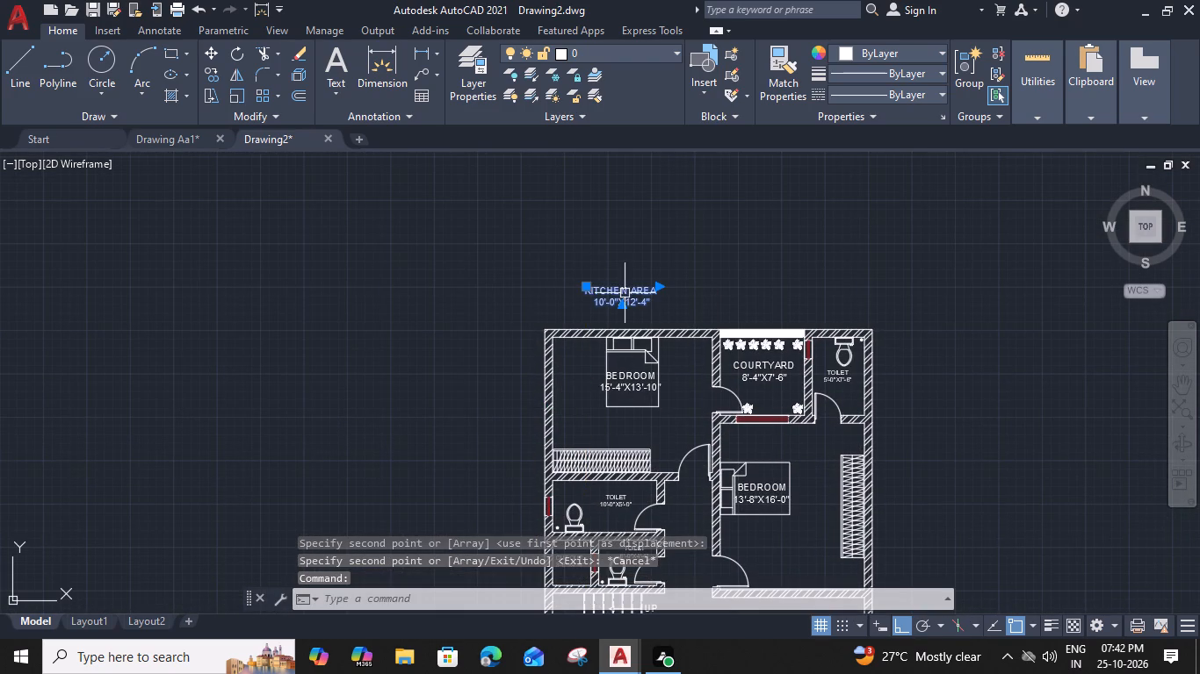
scroll(625, 293, up, 1)
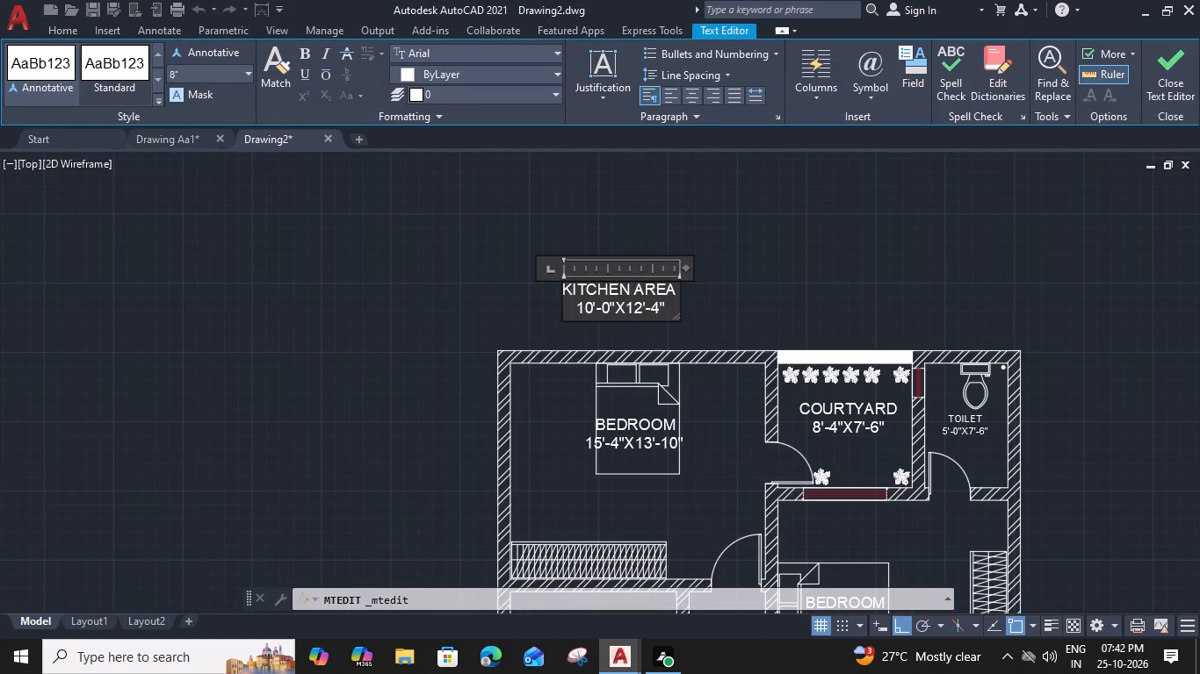
drag(668, 312, 517, 259)
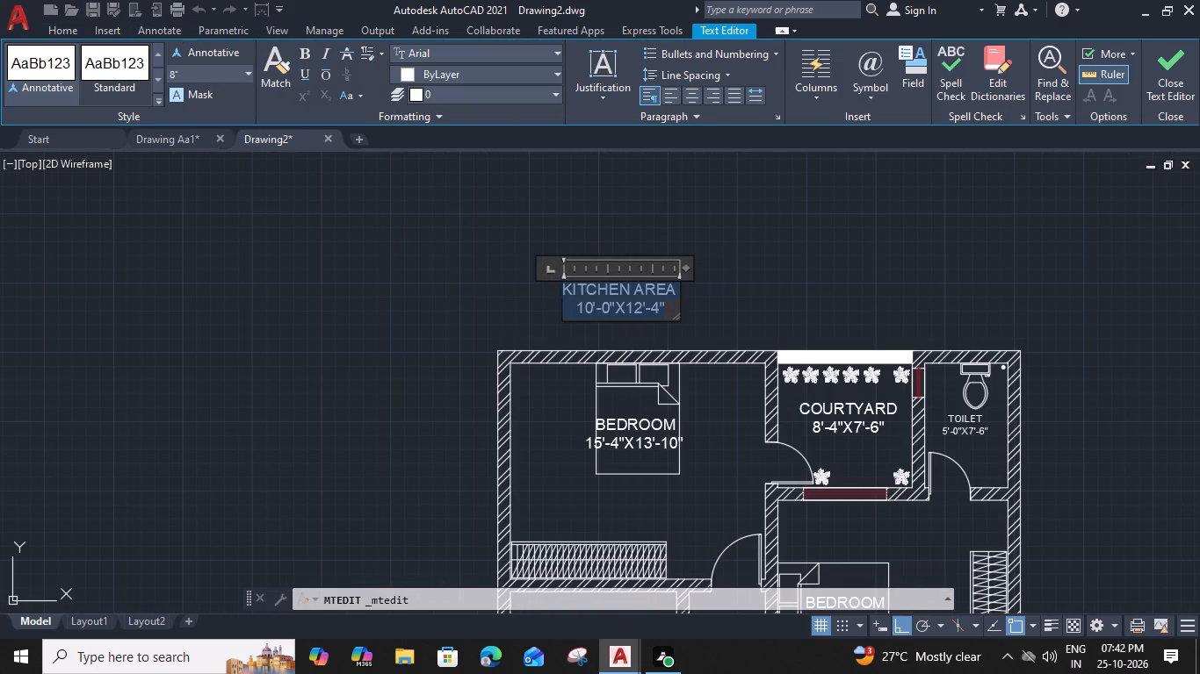
click(181, 77)
text(2')
key(space)
key(Return)
drag(687, 269, 727, 264)
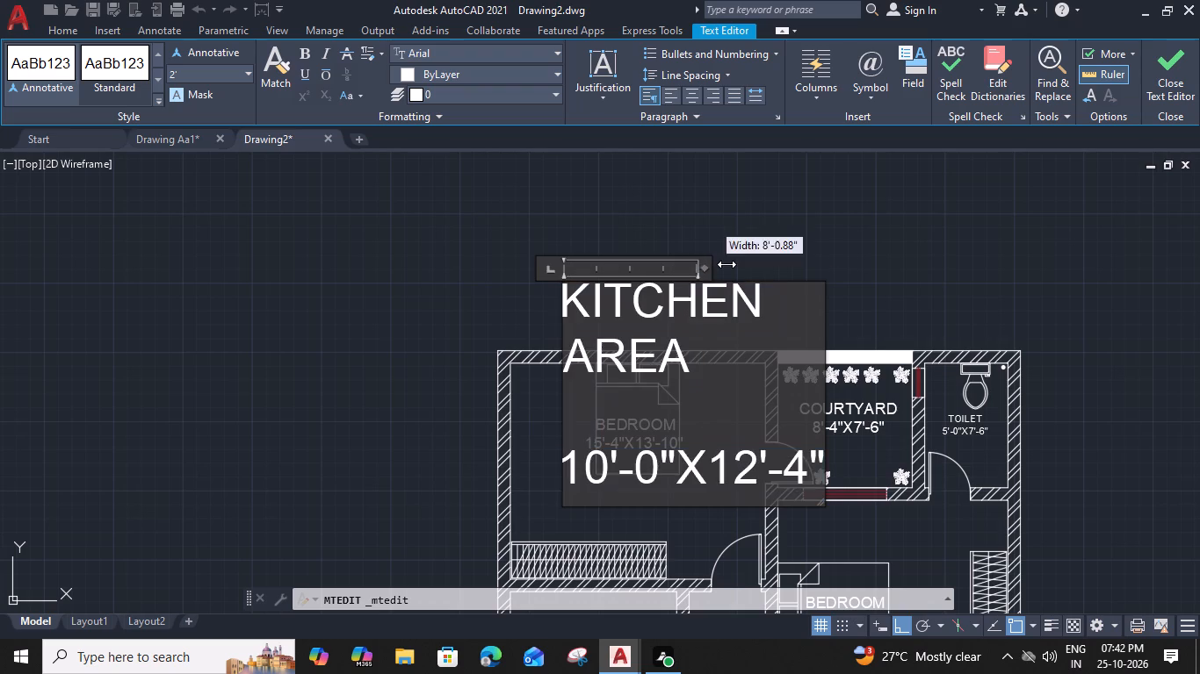
drag(727, 264, 1120, 270)
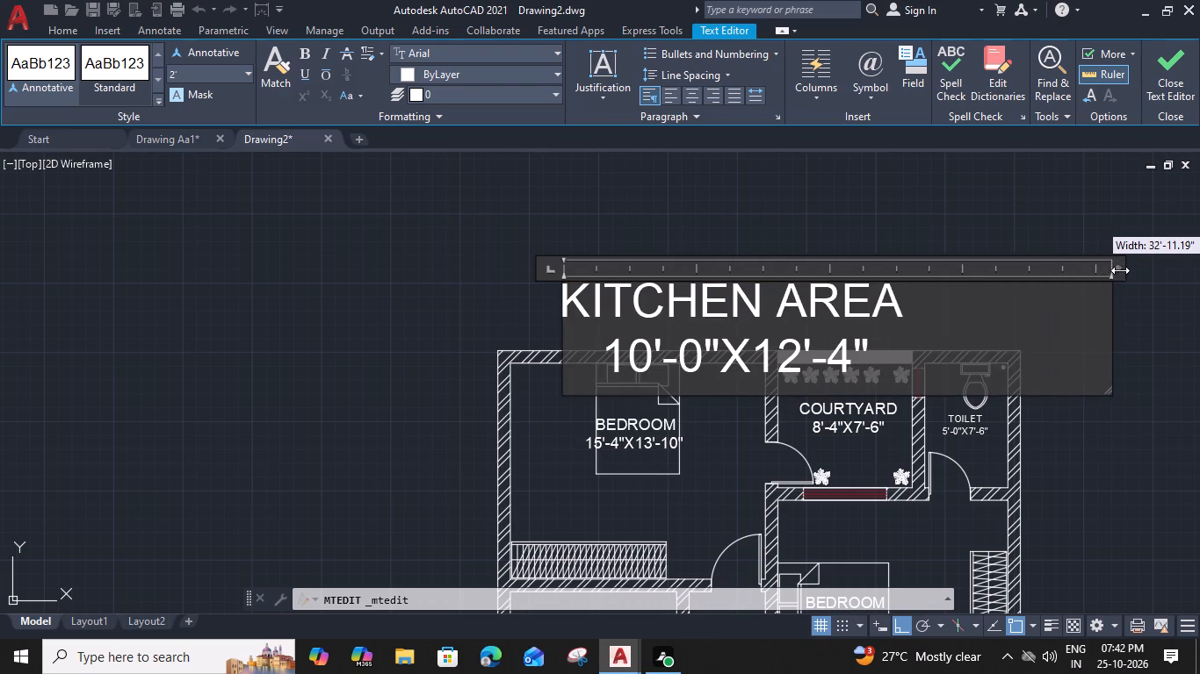
drag(1120, 270, 1137, 268)
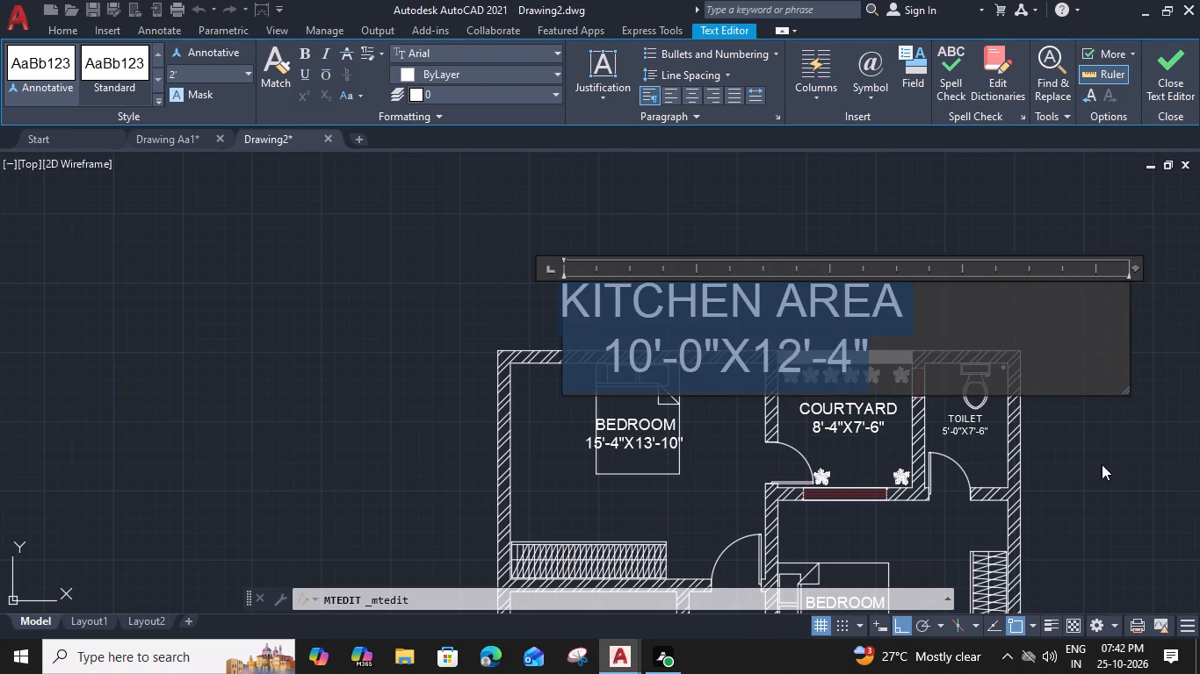
Finish editing the enlarged KITCHEN AREA label above the floor plan.
click(1101, 464)
Draw a rectangle 1' long and 8' wide in the open space between the dining area and living area labels.
middle_drag(751, 449, 694, 411)
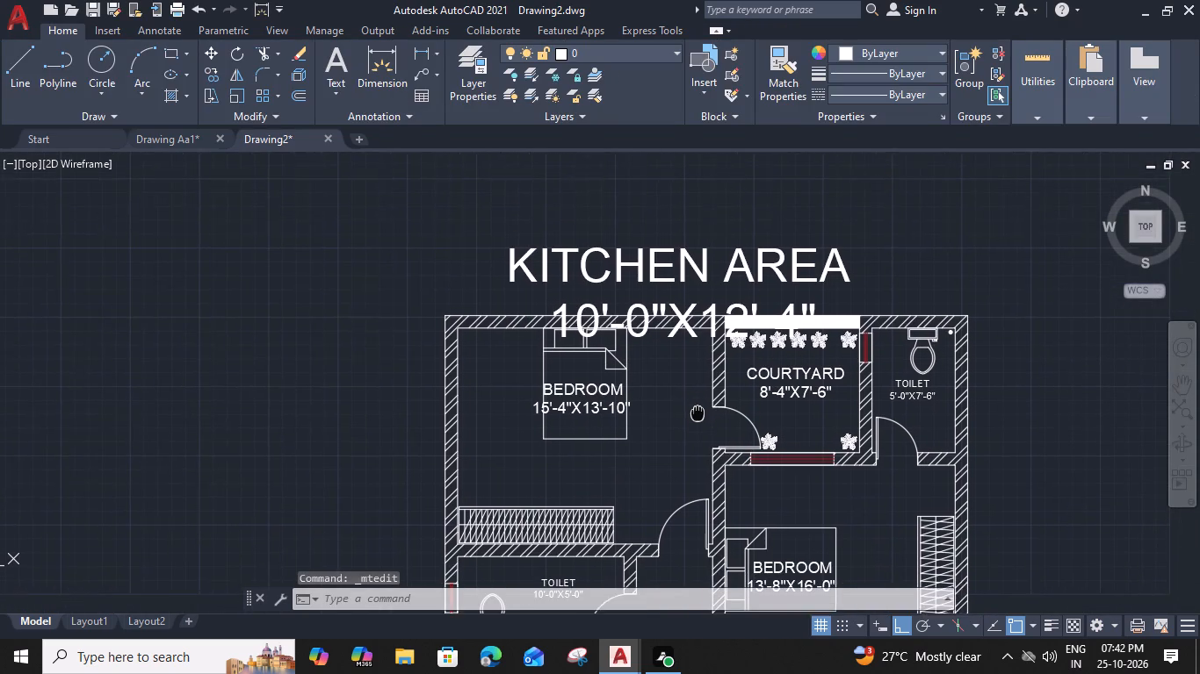
middle_drag(694, 411, 693, 410)
scroll(607, 414, down, 1)
middle_drag(619, 435, 607, 268)
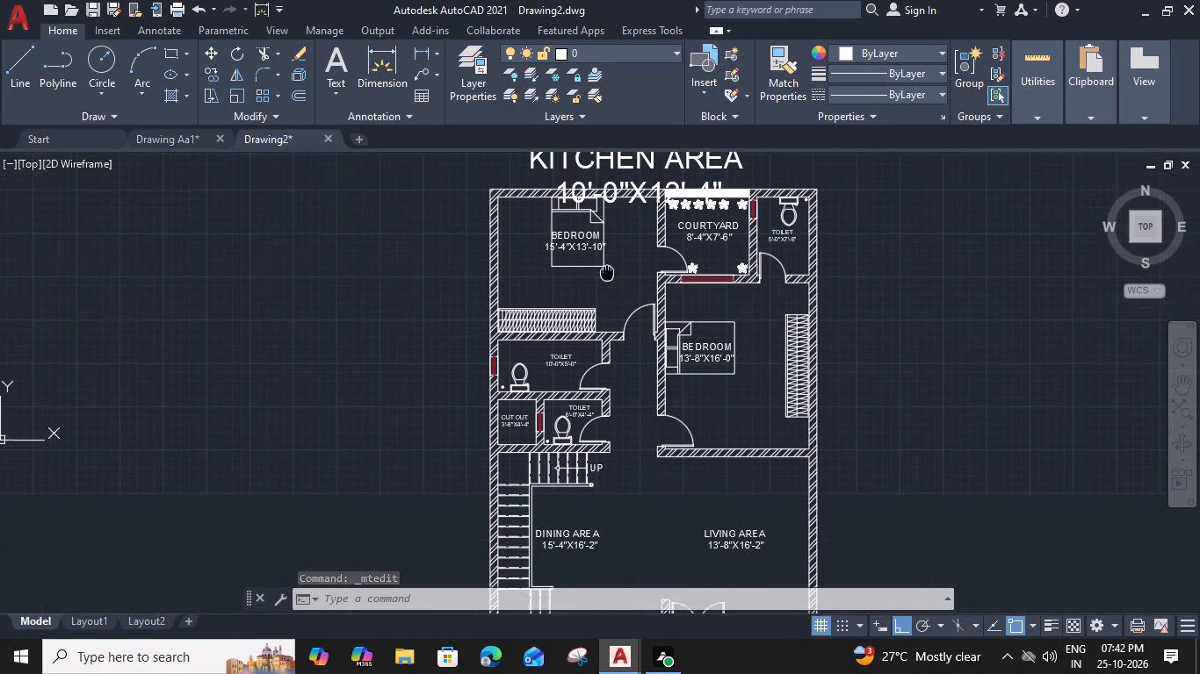
middle_drag(607, 268, 615, 226)
scroll(675, 484, up, 2)
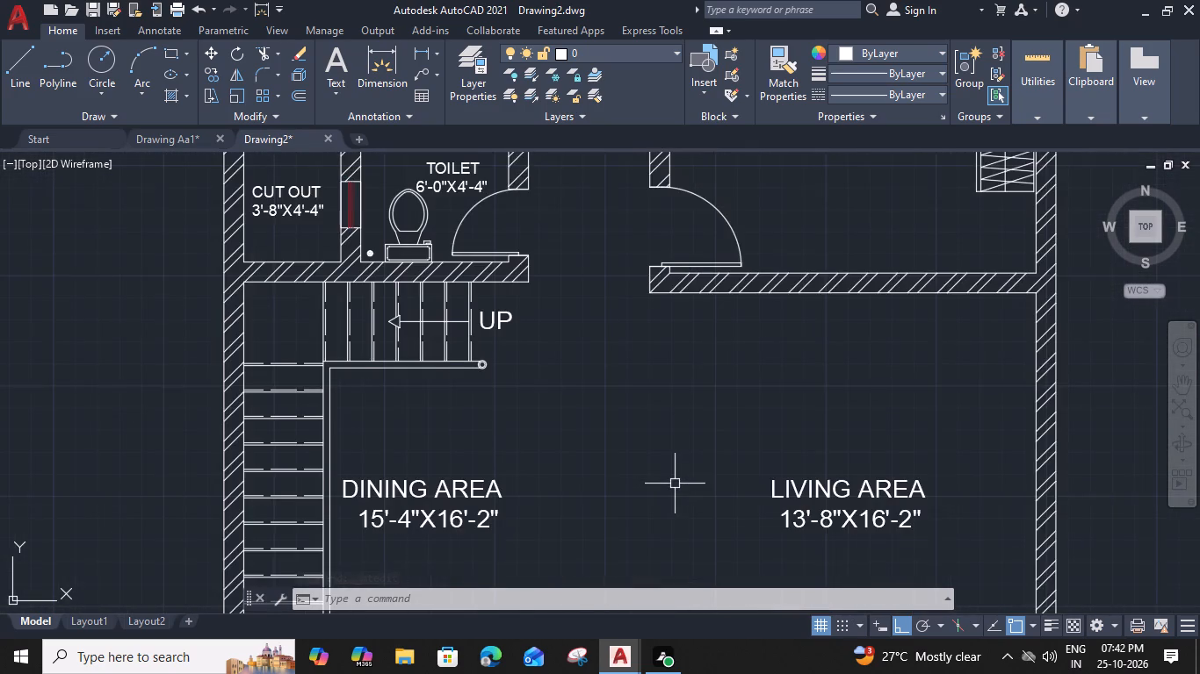
middle_drag(673, 477, 697, 339)
text(REC)
key(space)
click(683, 264)
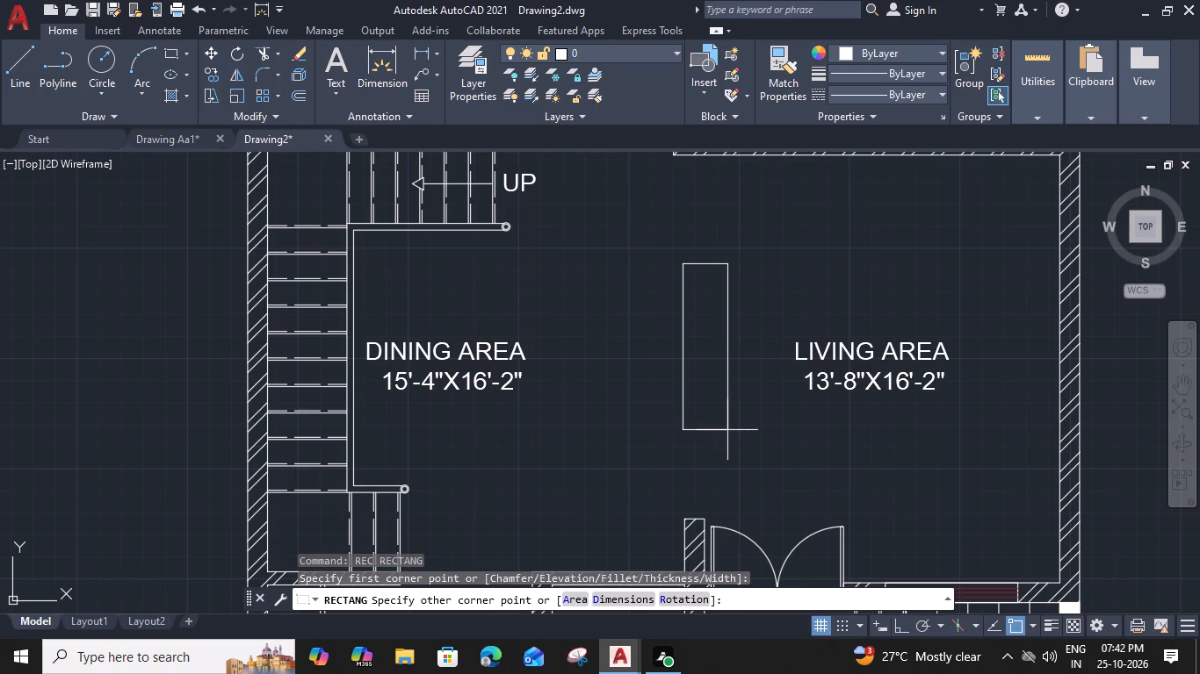
key(d)
key(space)
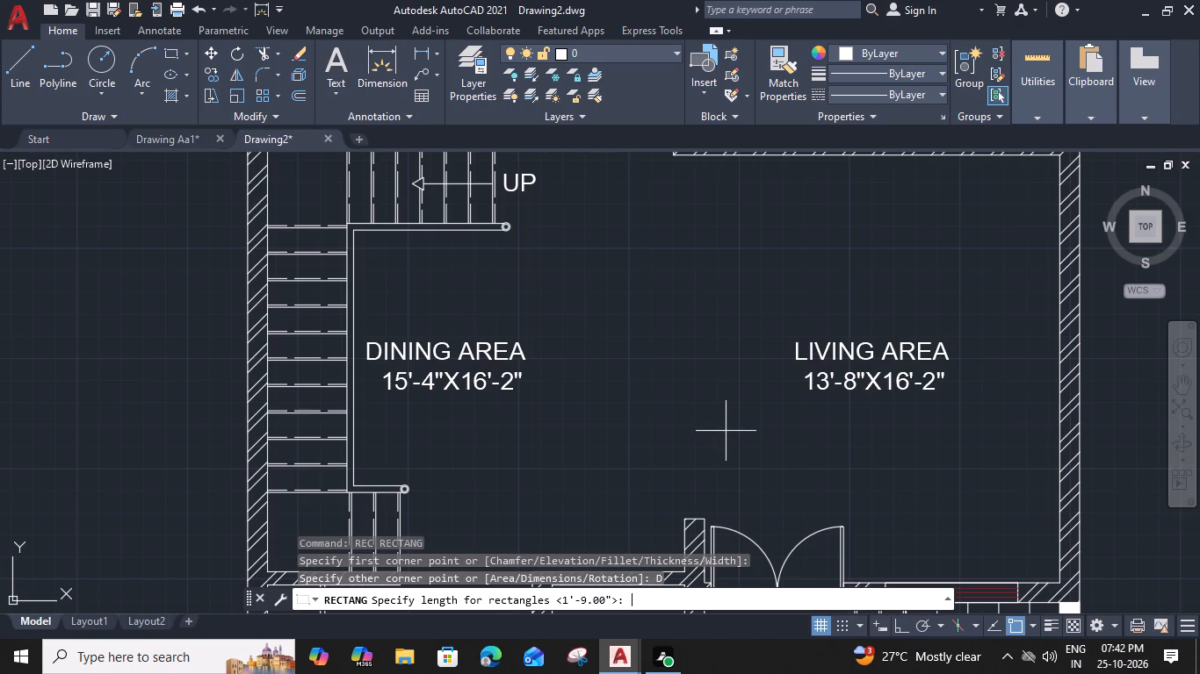
text(1')
key(space)
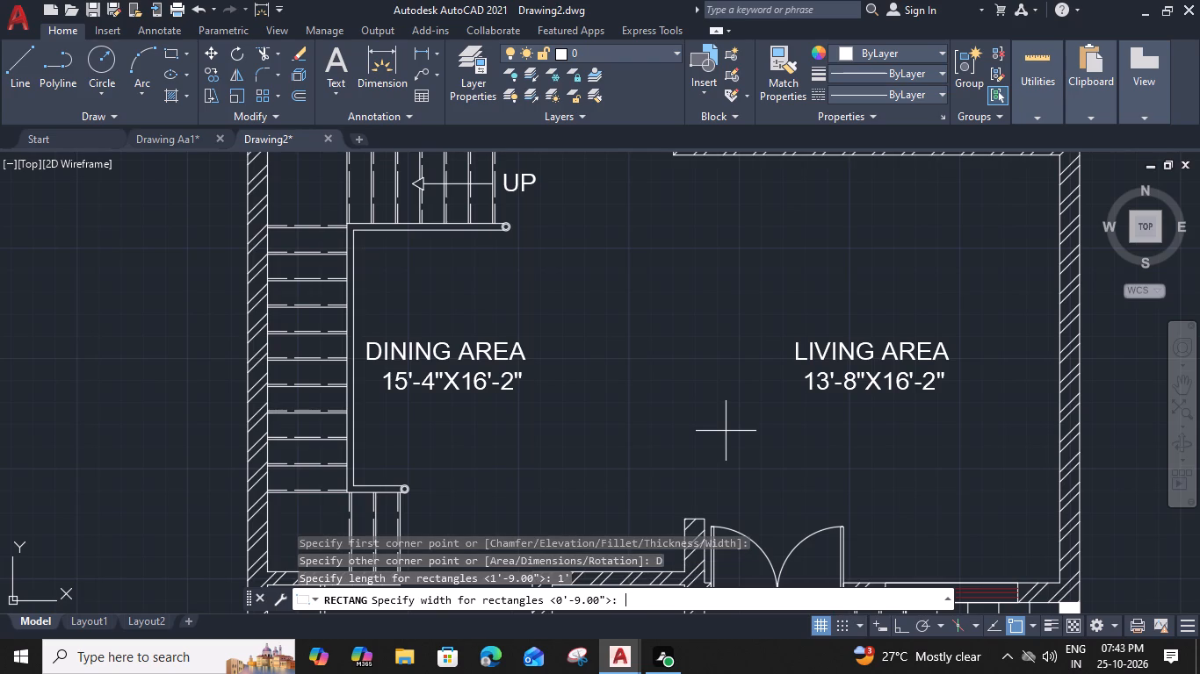
text(8')
key(Return)
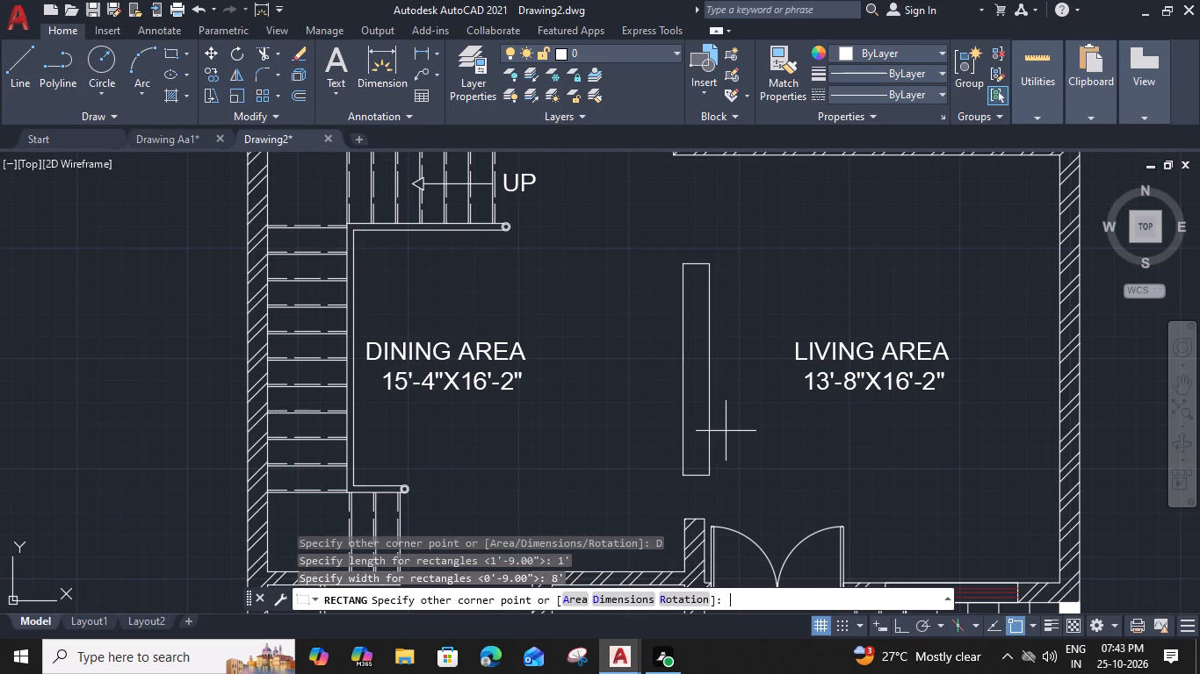
click(736, 449)
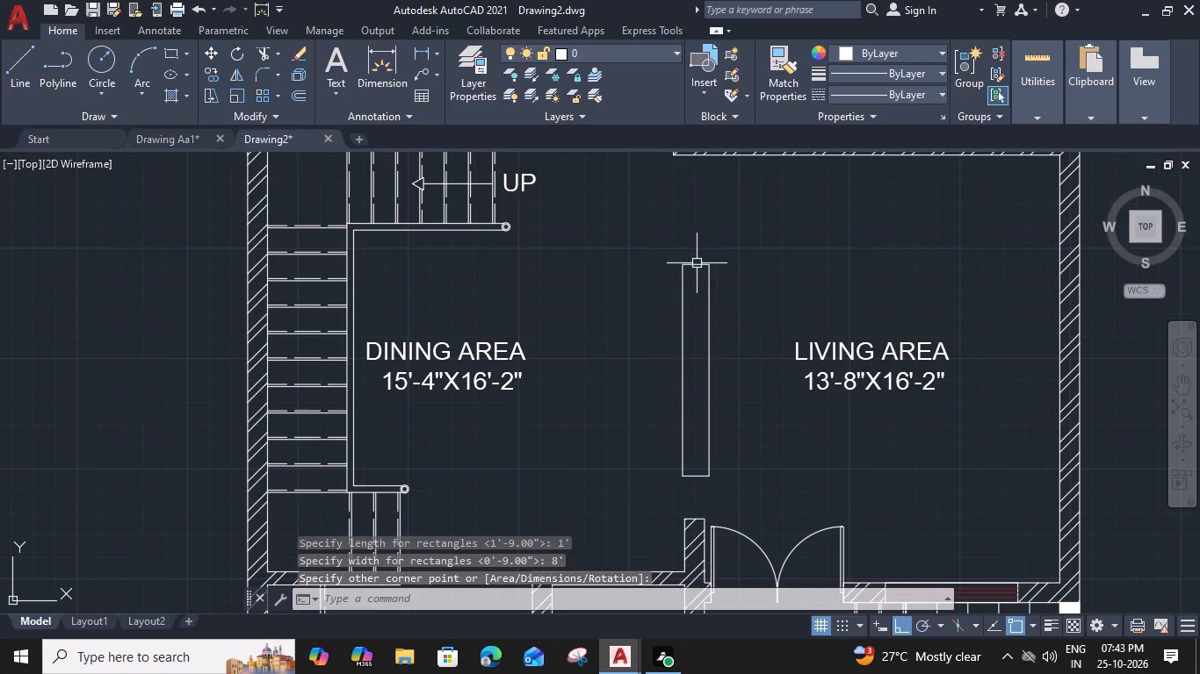
Move the rectangle between the dining and living areas straight up by about 1'-5".
click(697, 263)
text(M)
key(space)
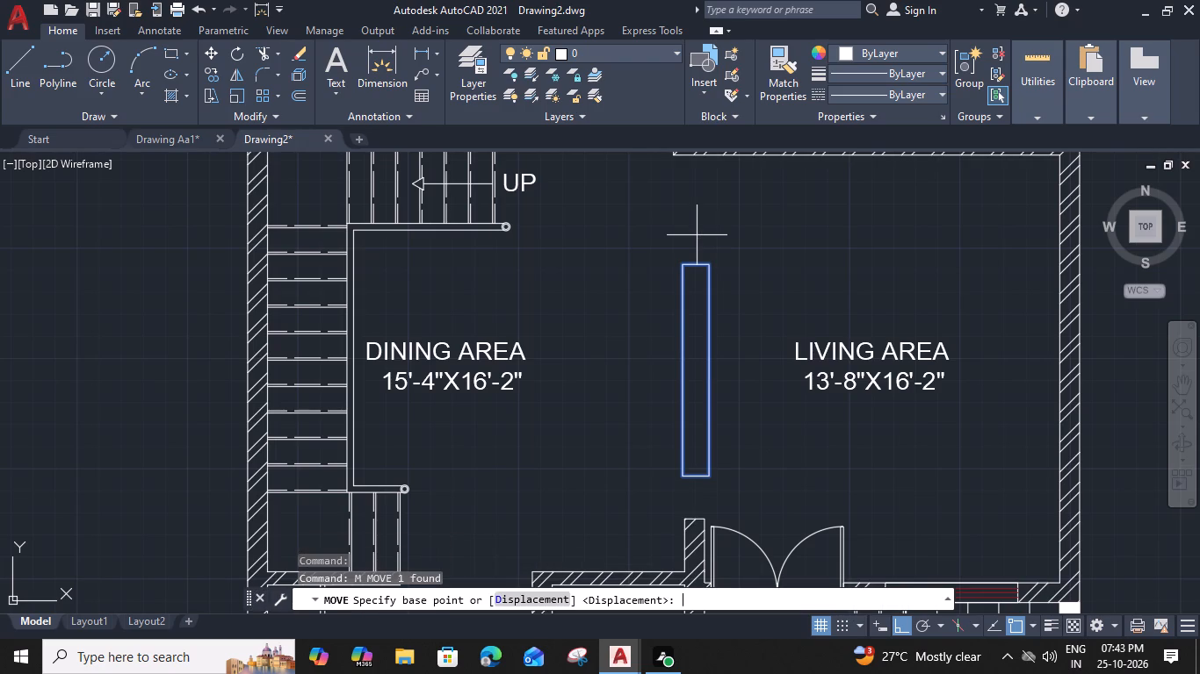
click(697, 268)
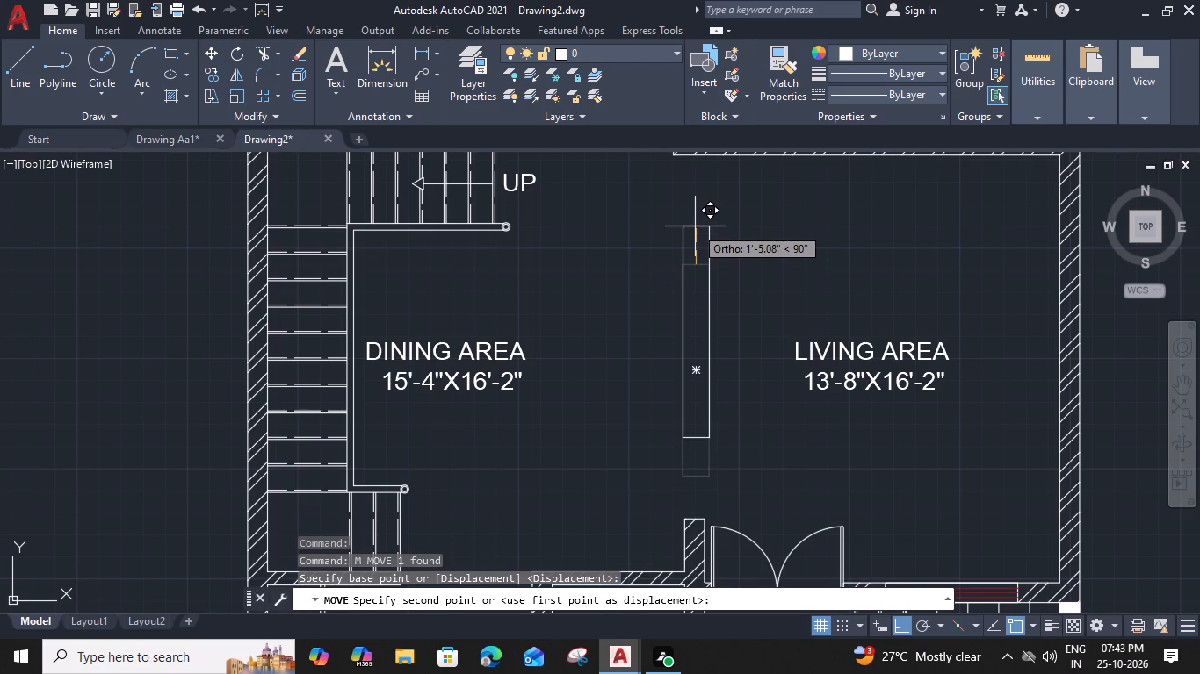
click(695, 226)
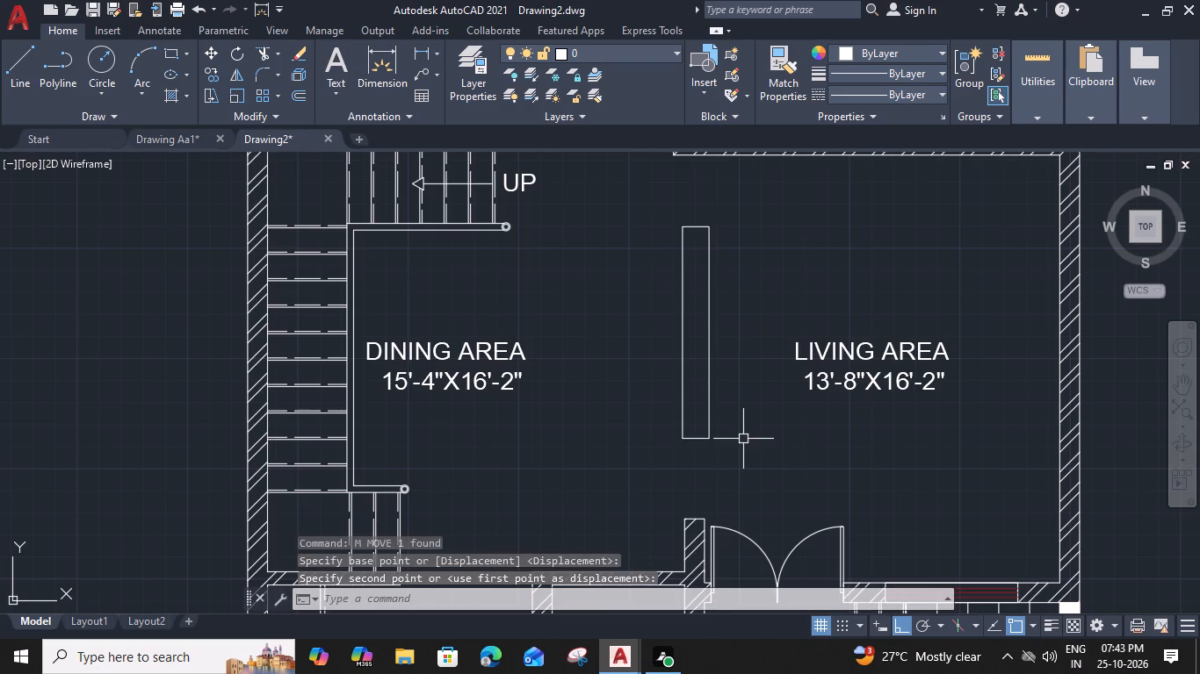
Offset the rectangle between the dining and living areas outward by 2".
click(711, 350)
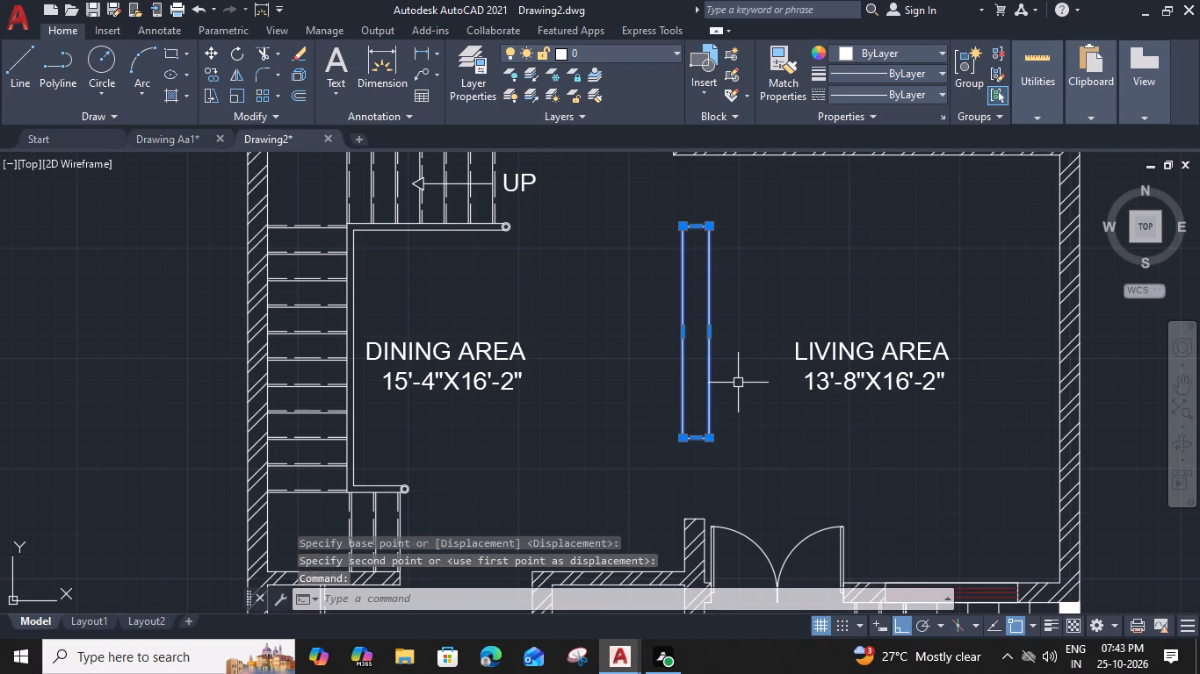
text(O)
key(space)
text(2")
key(Return)
click(739, 384)
key(grave)
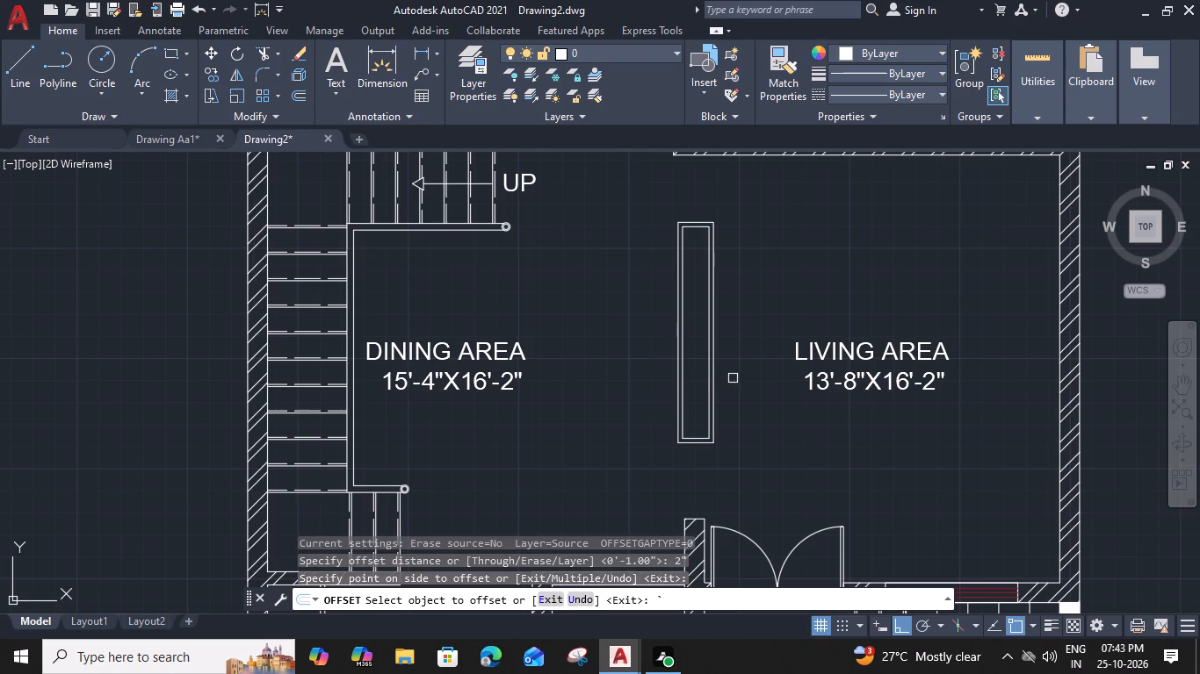
key(Escape)
Change the outer offset rectangle's linetype to the dashed ACAD linetype.
scroll(722, 379, up, 1)
click(712, 376)
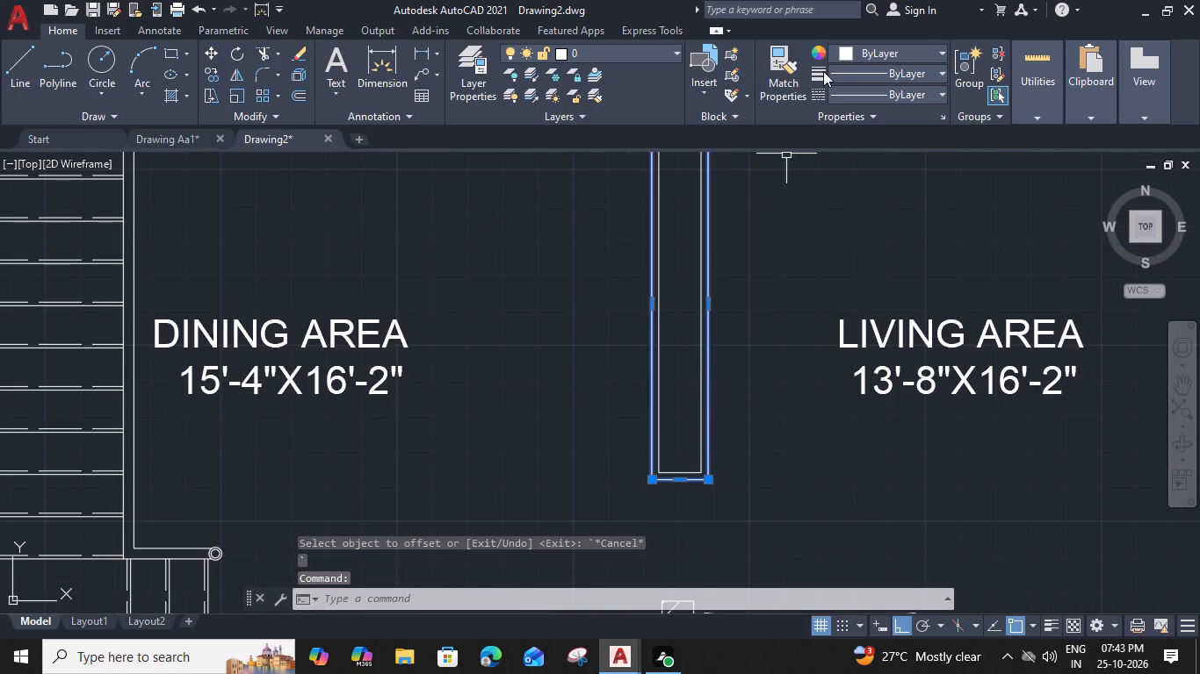
click(928, 93)
click(921, 155)
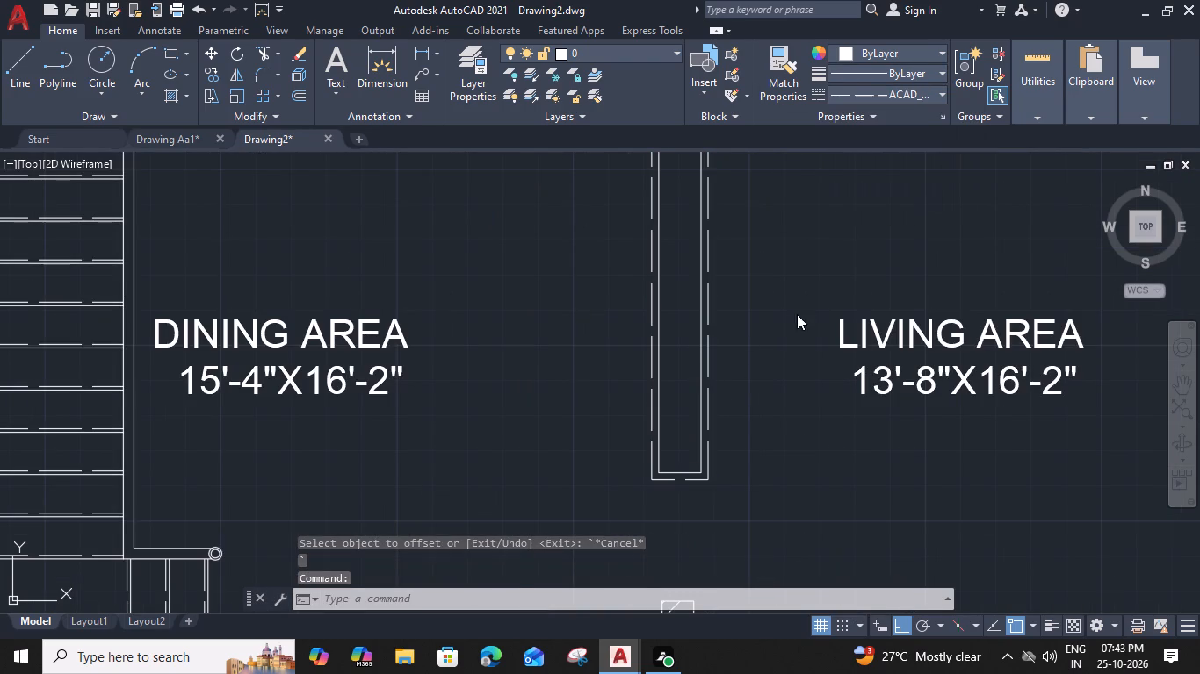
Draw a vertical centre line inside the inner rectangle, from the middle of its bottom edge to the middle of its top edge.
key(l)
key(space)
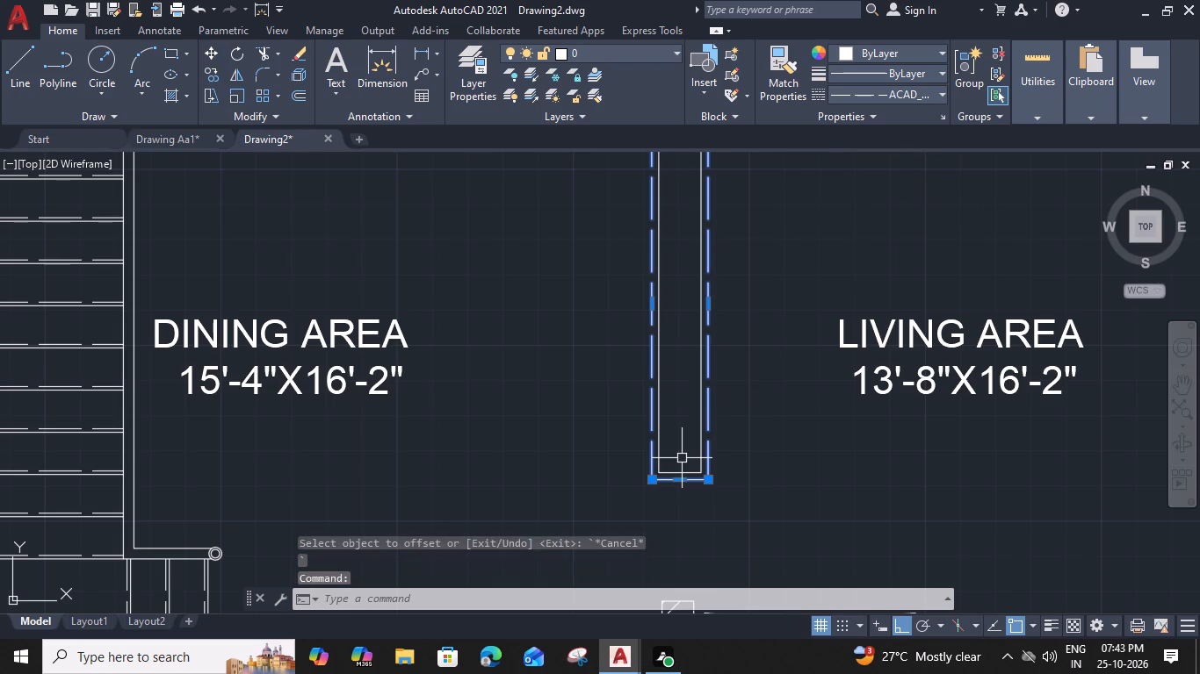
drag(676, 470, 676, 453)
middle_drag(674, 209, 667, 333)
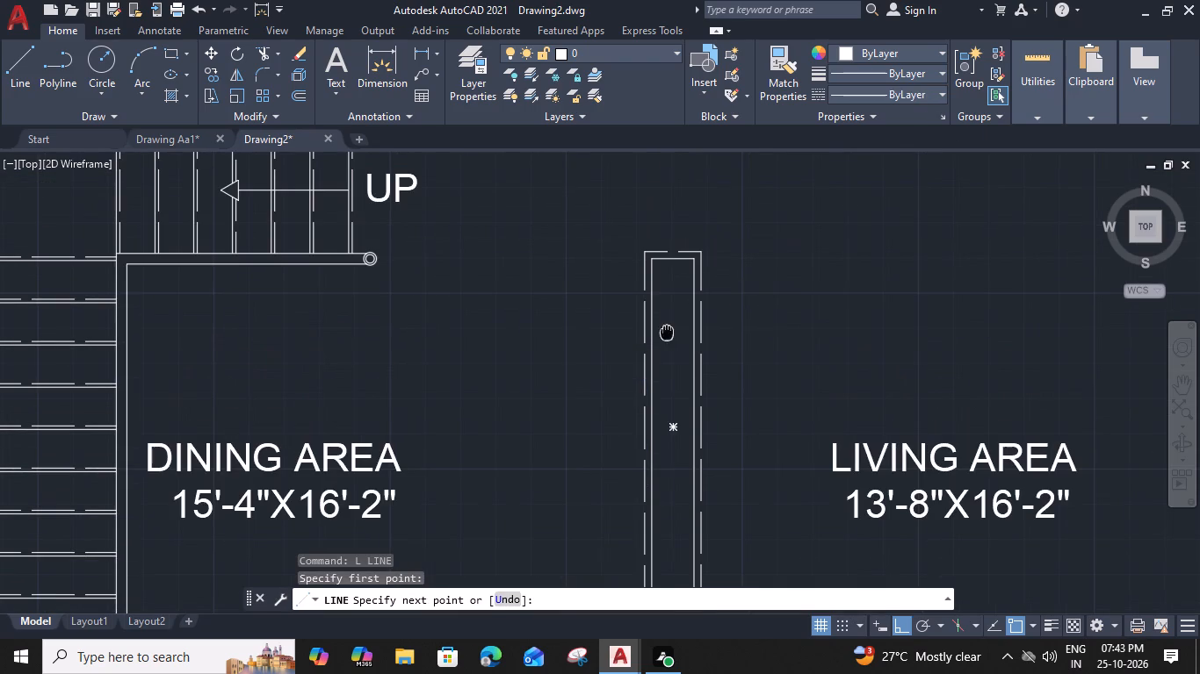
click(671, 255)
key(Escape)
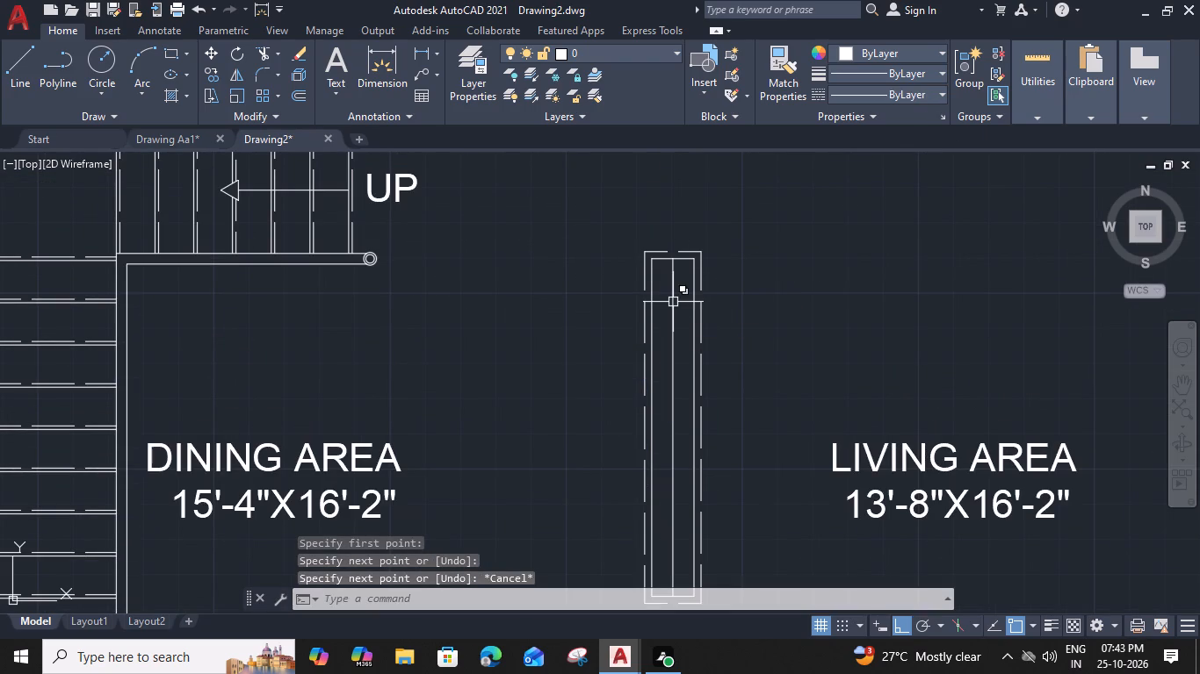
Draw two short crossing diagonal lines forming an X at the upper end of the inner rectangle.
text(L)
key(space)
scroll(660, 259, up, 2)
click(649, 259)
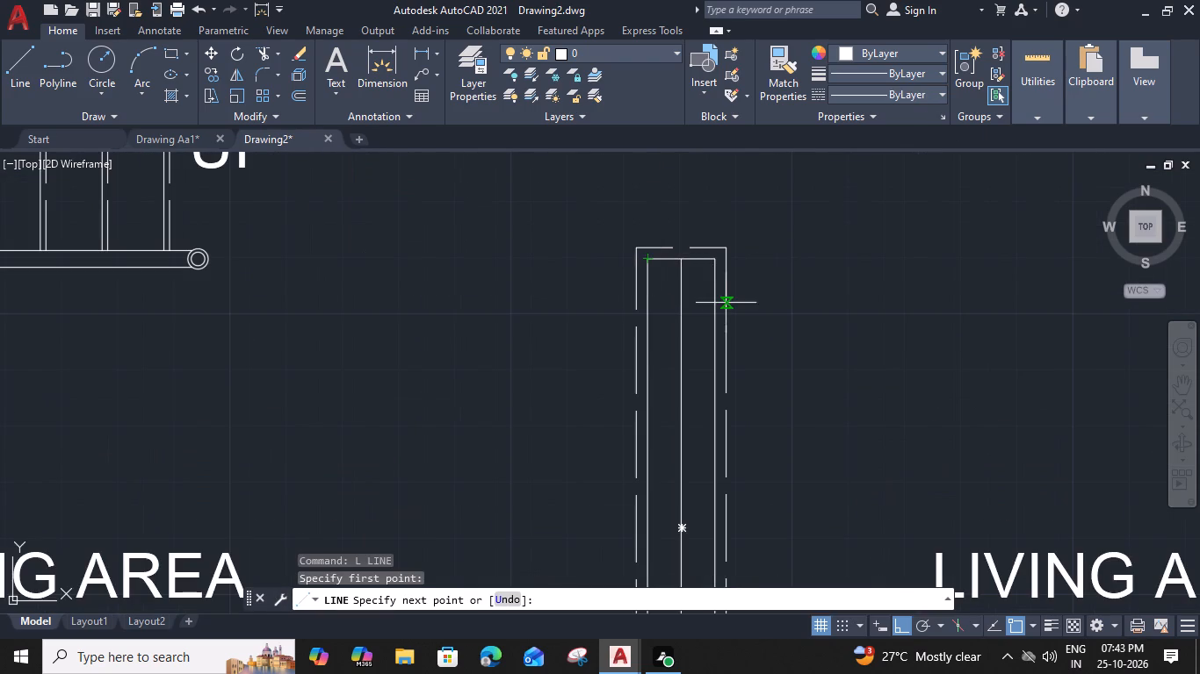
click(717, 312)
key(space)
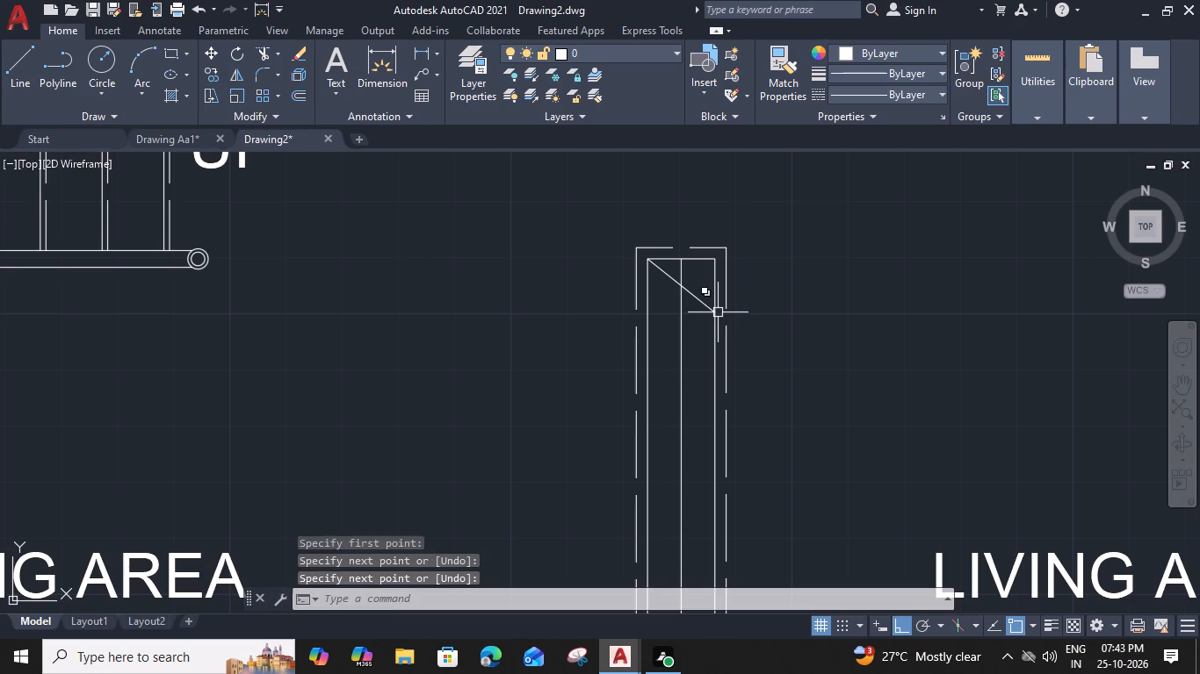
key(space)
click(646, 307)
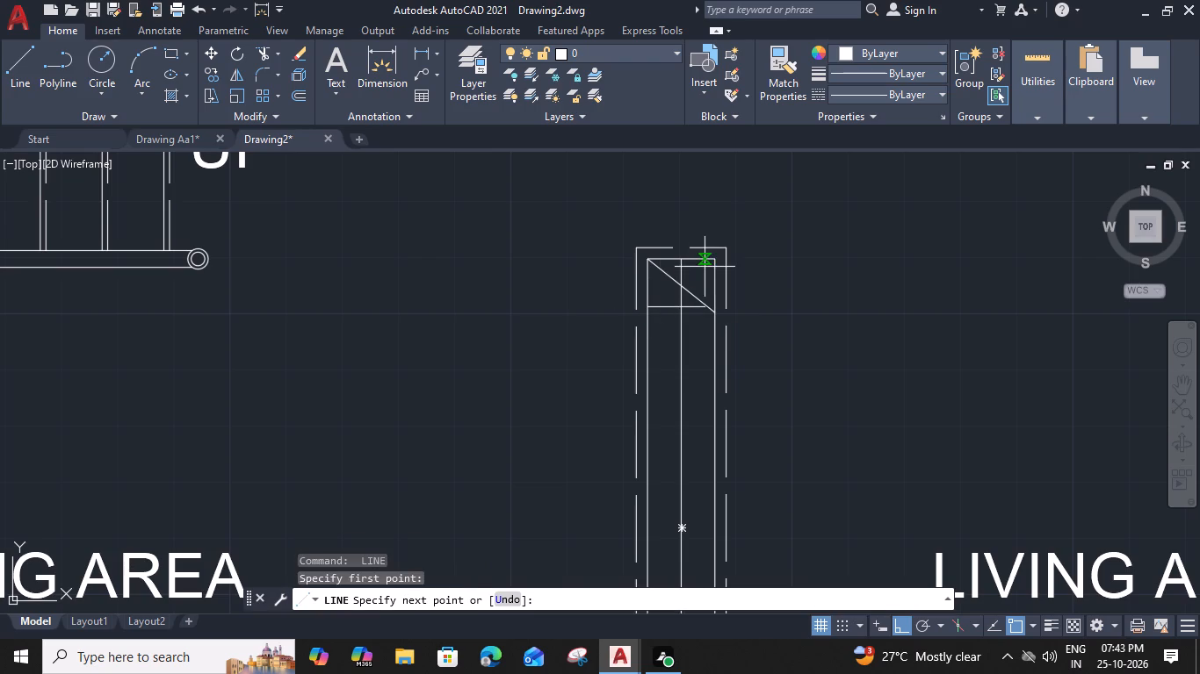
click(712, 263)
key(space)
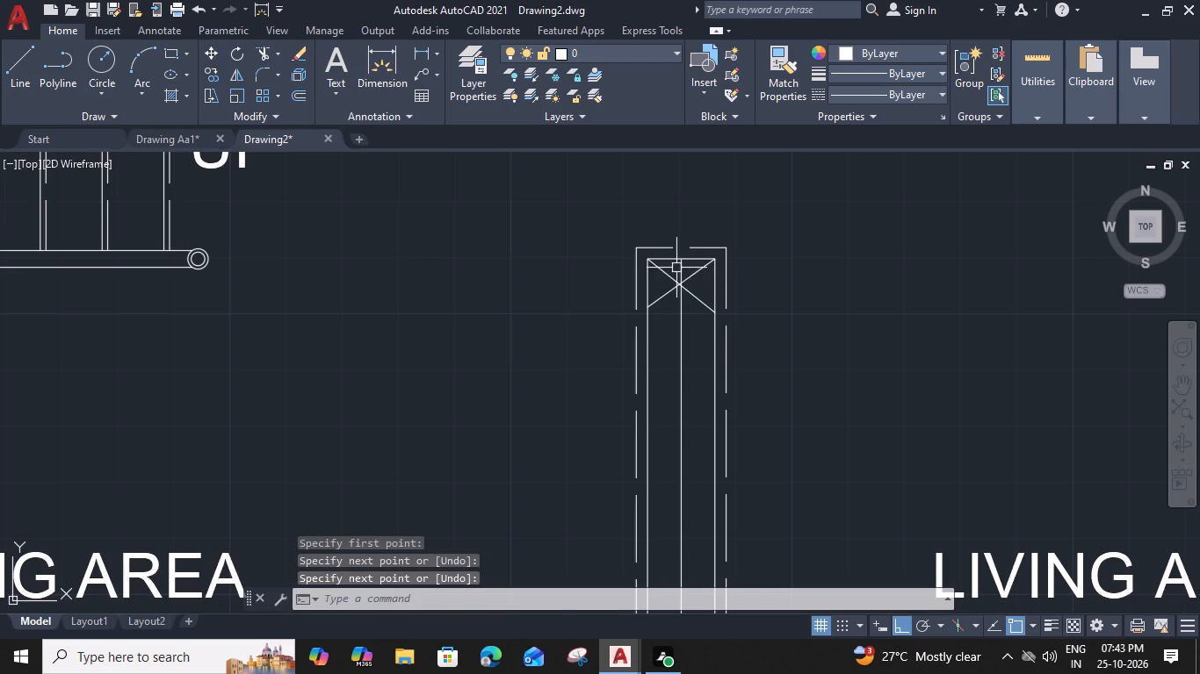
Copy the X-shaped pair of diagonals ten times down the inner rectangle, stacking the copies end to end to its lower end.
click(676, 268)
click(664, 293)
key(c)
text(OO)
key(BackSpace)
key(BackSpace)
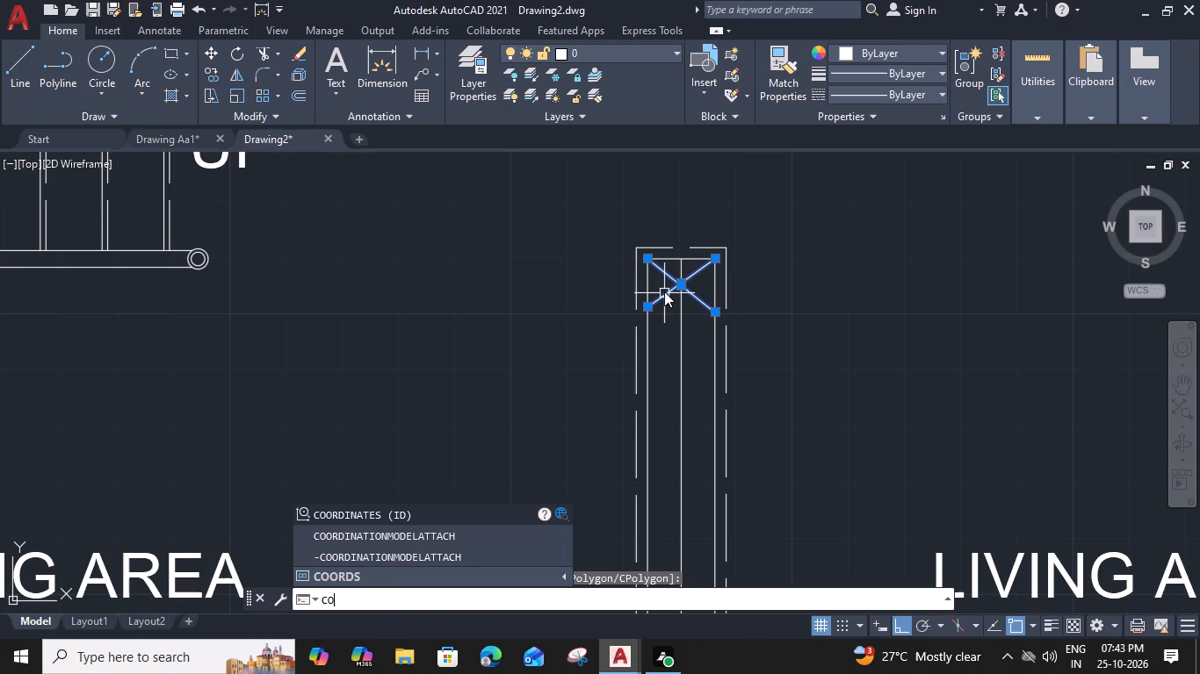
key(space)
scroll(650, 257, up, 2)
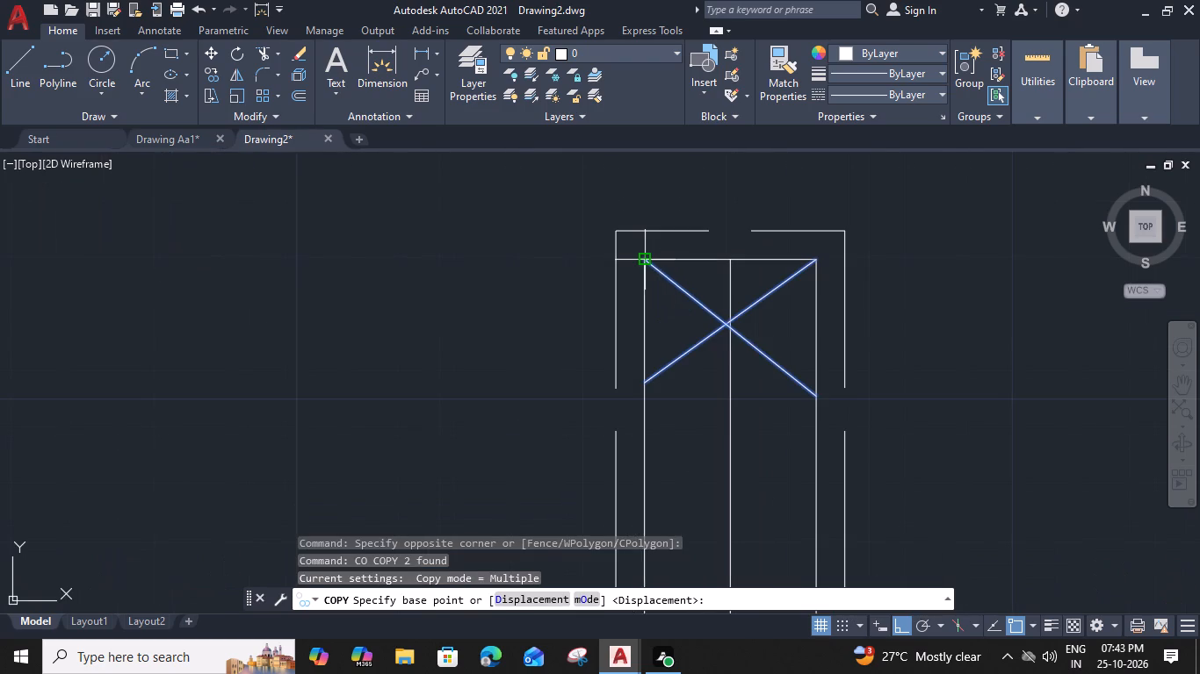
click(650, 259)
click(650, 381)
middle_drag(659, 435, 650, 233)
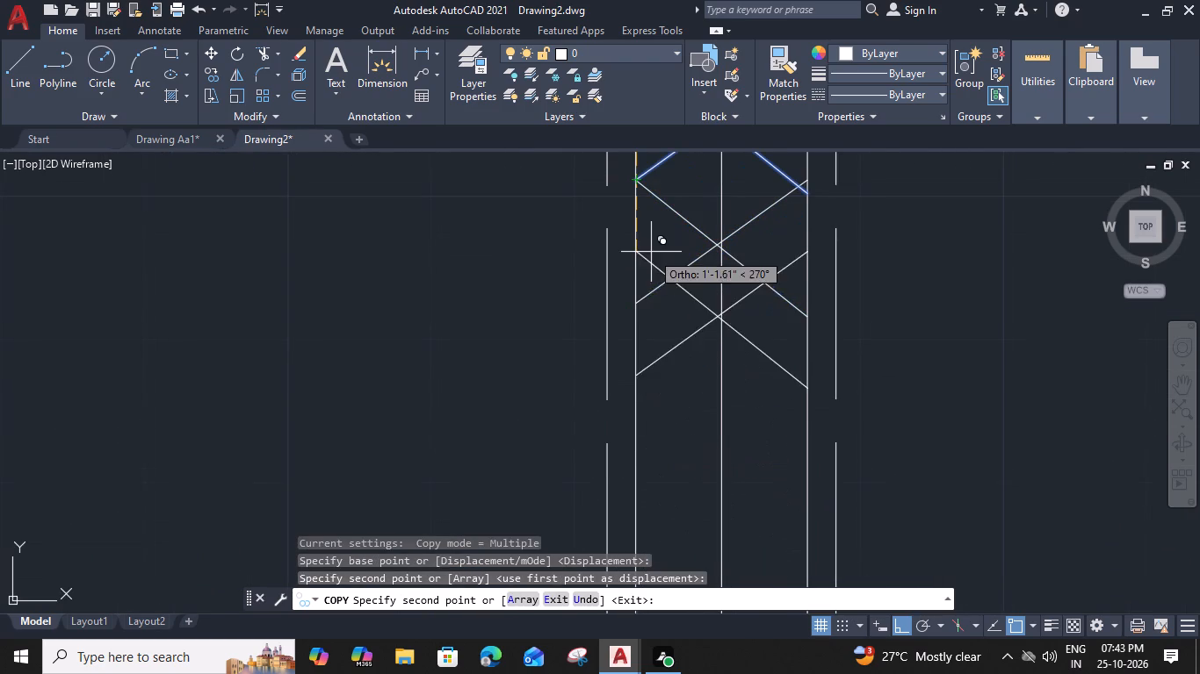
click(639, 298)
middle_drag(634, 384, 628, 239)
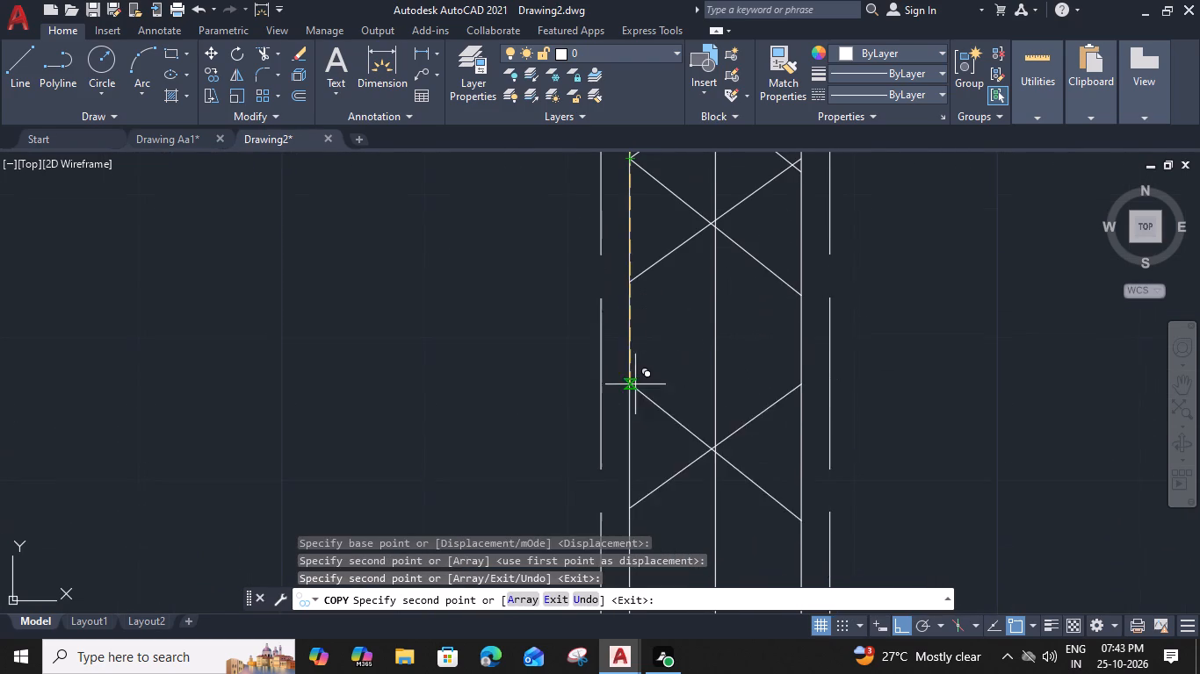
click(627, 281)
middle_drag(631, 356, 625, 233)
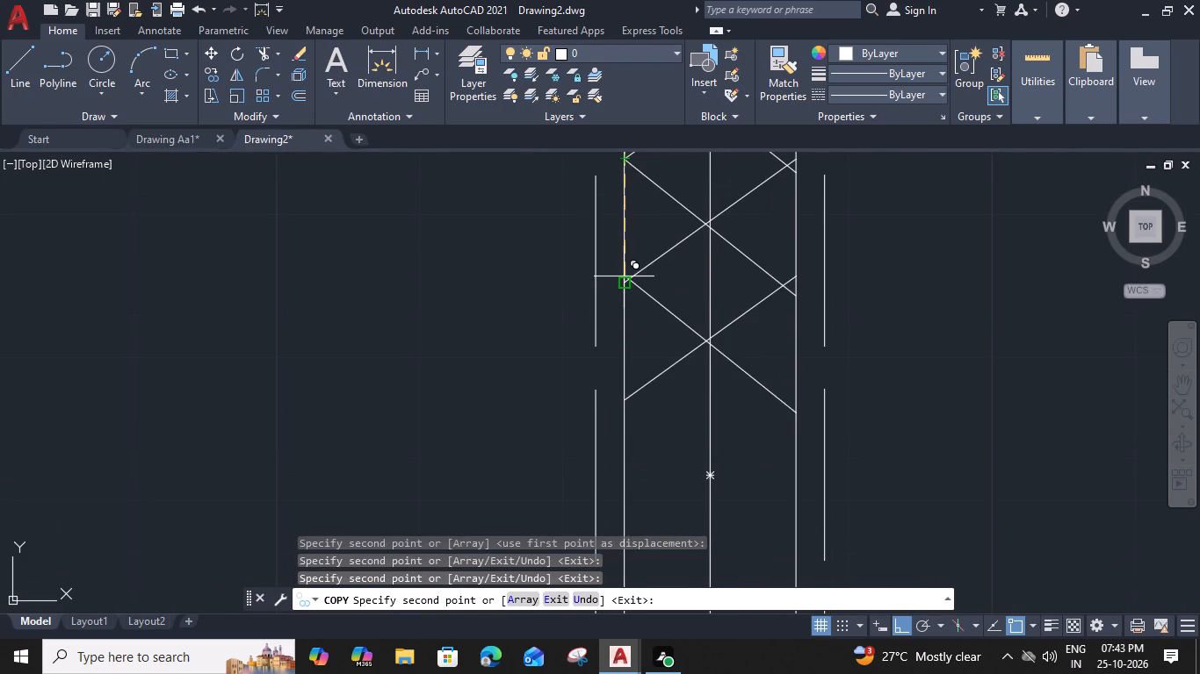
click(623, 276)
middle_drag(620, 356, 624, 240)
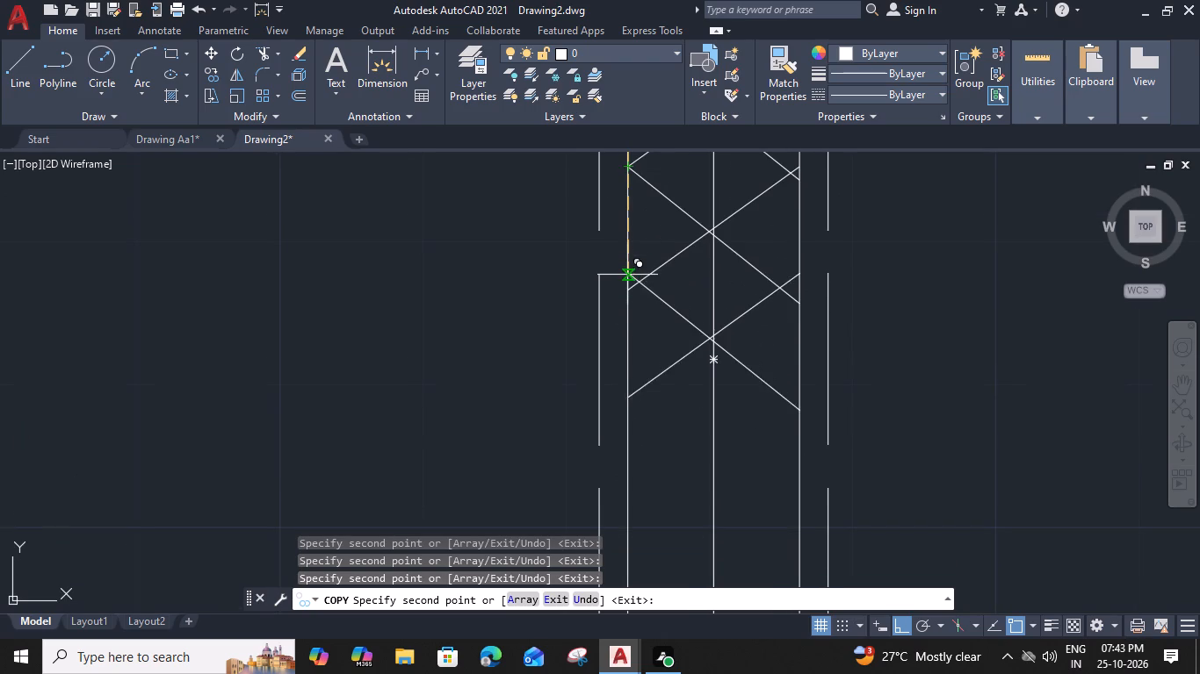
click(627, 288)
middle_drag(630, 346, 625, 200)
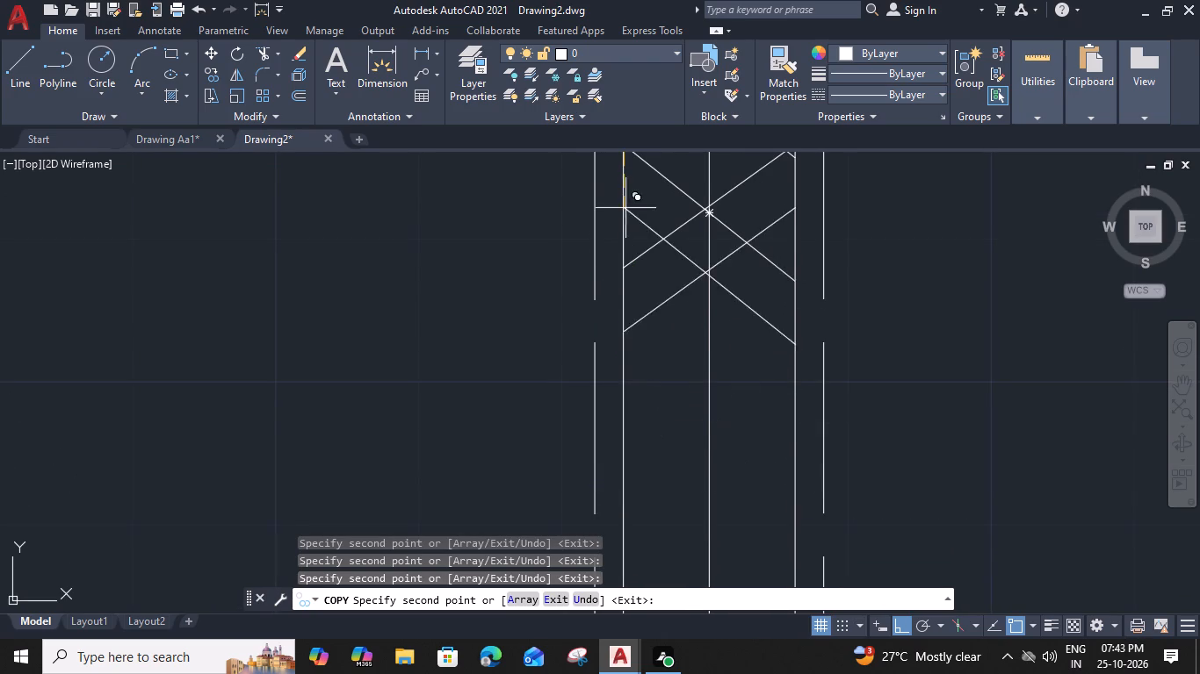
click(623, 263)
middle_drag(624, 298, 618, 175)
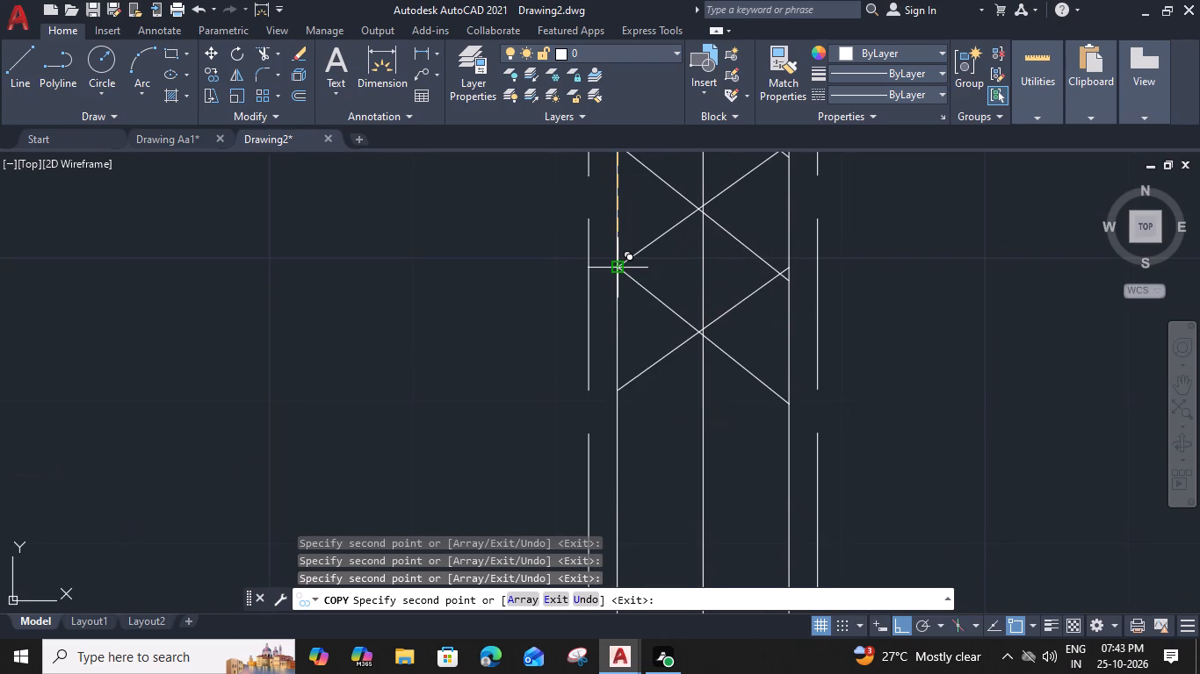
click(618, 268)
middle_drag(619, 307, 621, 151)
click(621, 231)
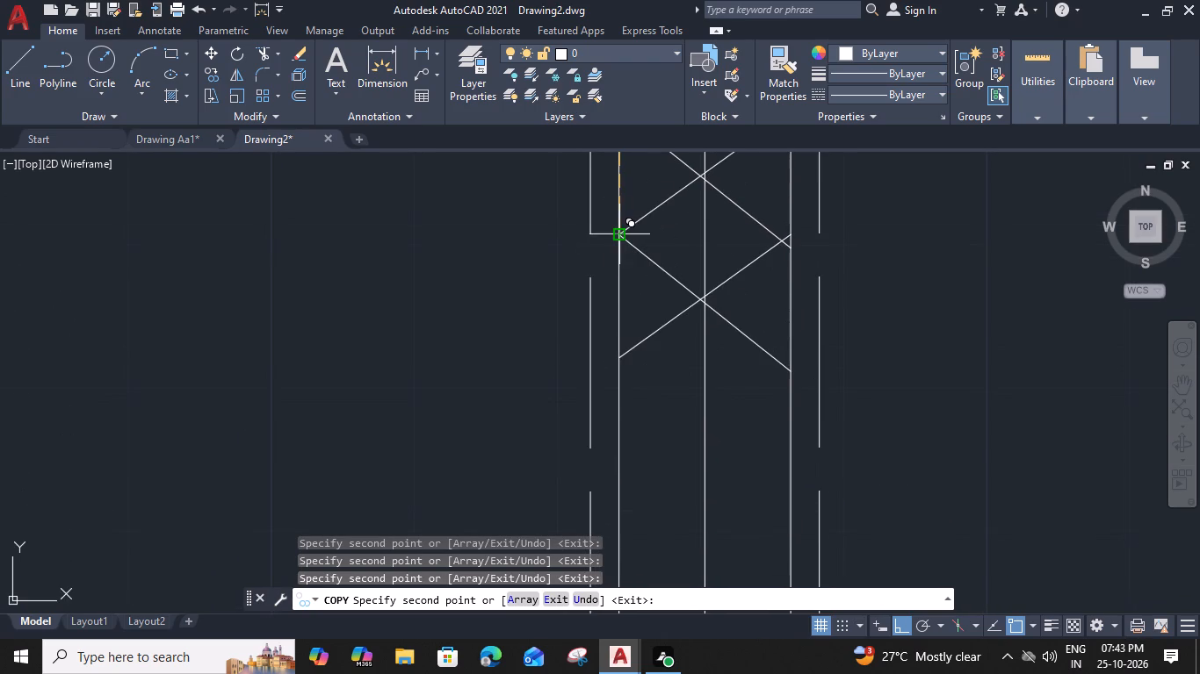
middle_drag(618, 283, 615, 167)
click(613, 247)
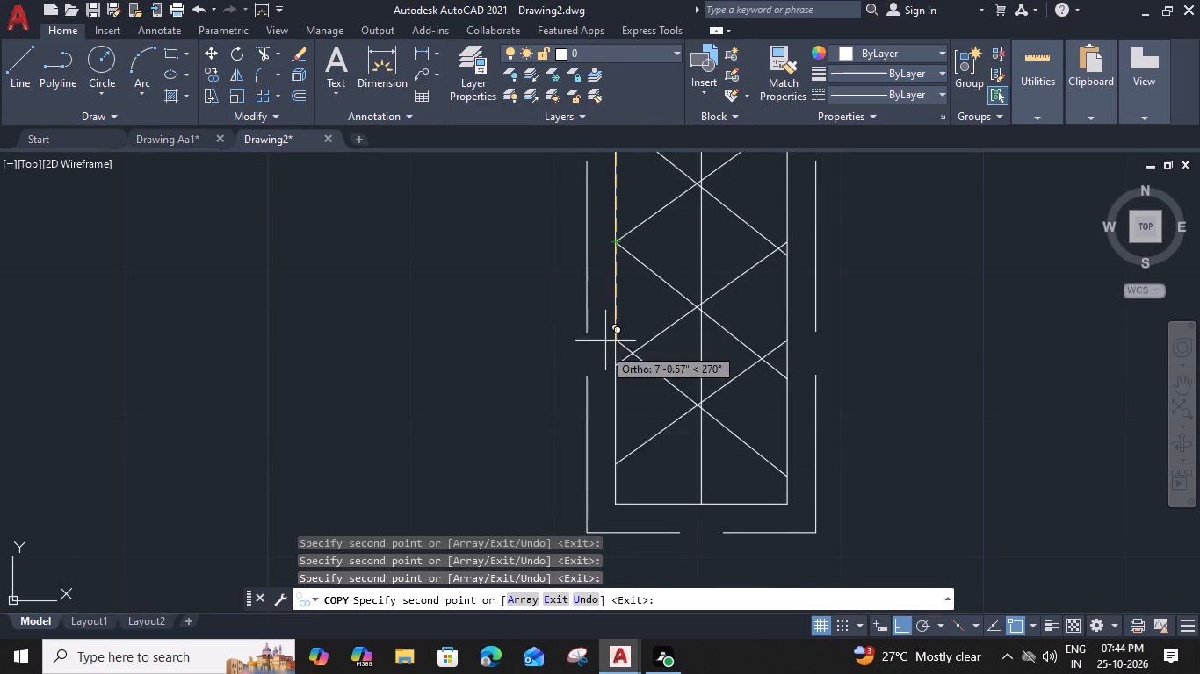
click(614, 370)
key(Escape)
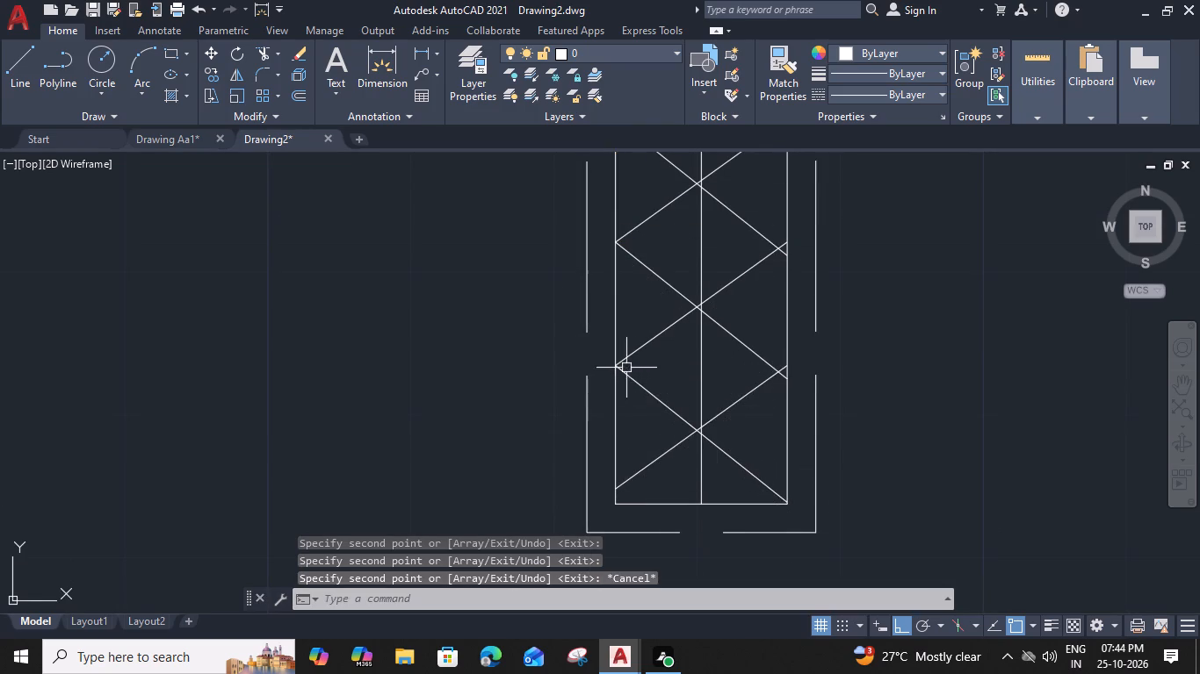
Group both rectangles, the centre line and all the diagonals of the partition between the dining and living areas.
scroll(626, 368, down, 2)
middle_drag(630, 362, 636, 422)
scroll(638, 414, down, 1)
scroll(661, 341, down, 1)
drag(689, 181, 687, 190)
click(613, 434)
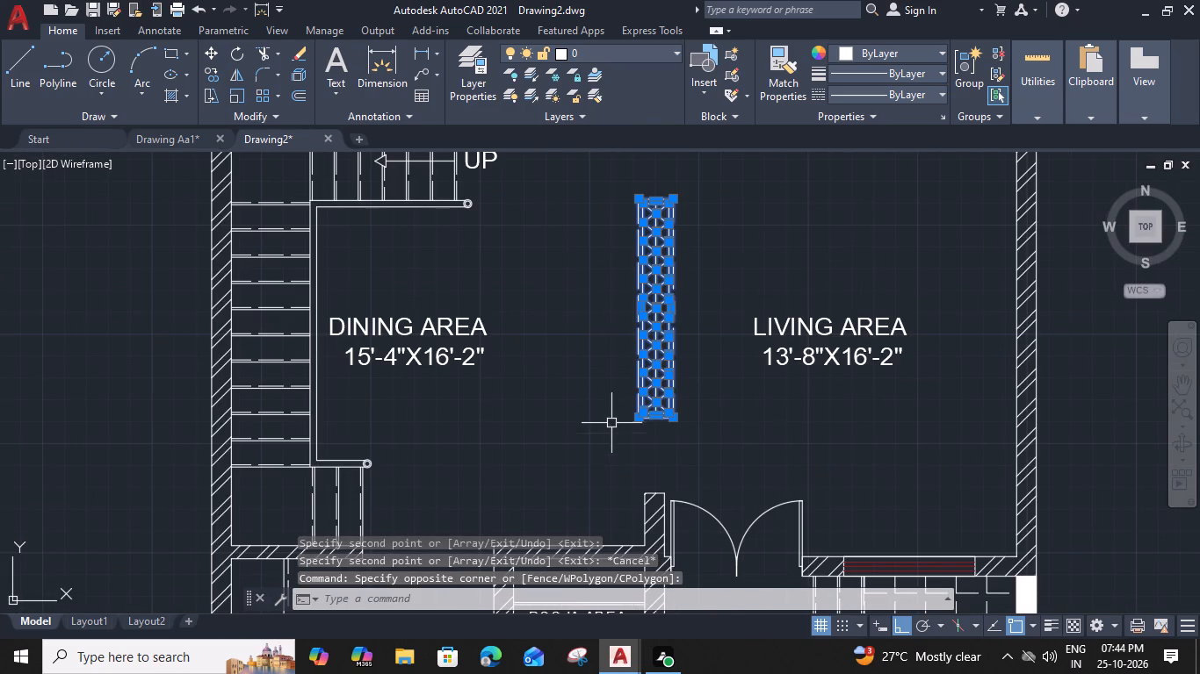
text(G)
key(space)
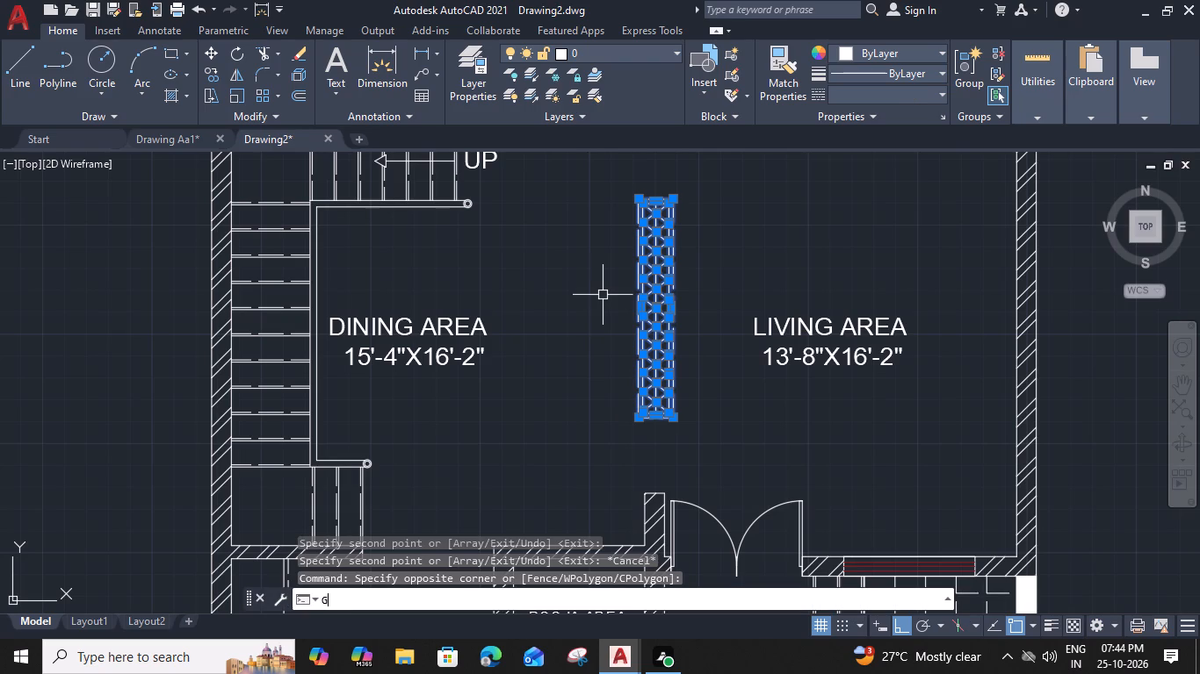
Add a horizontal linear dimension across the plan's full outer width, placed just below the lawn and parking boundary wall.
scroll(595, 292, down, 1)
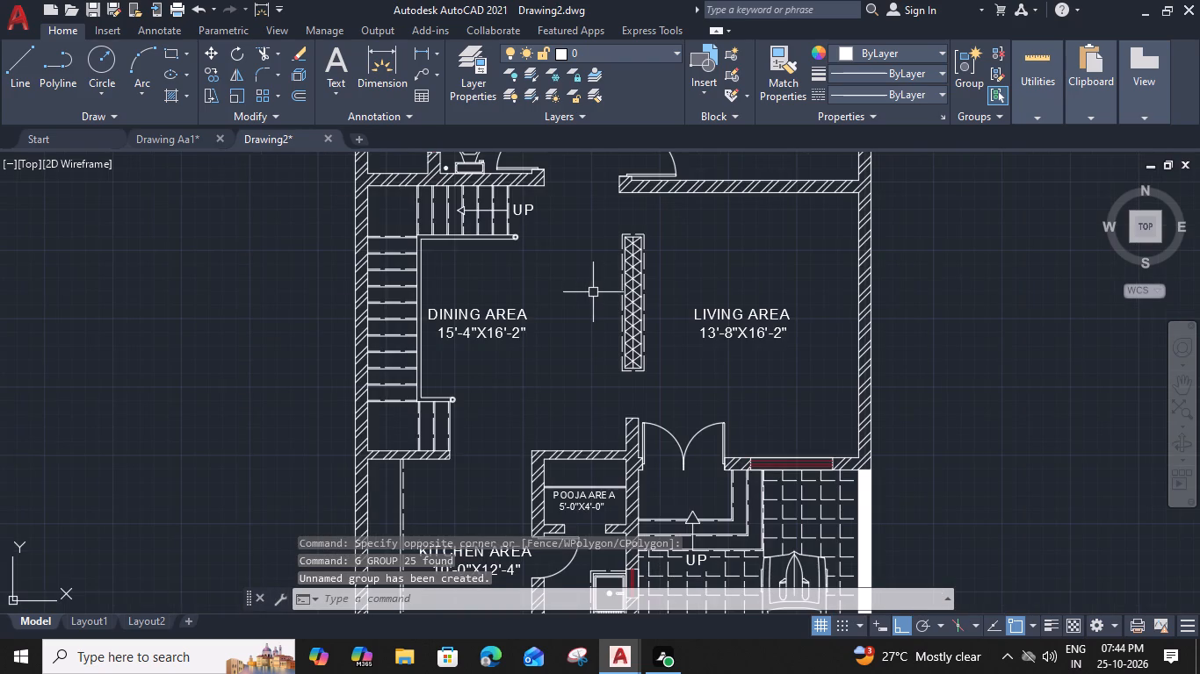
middle_drag(717, 290, 692, 352)
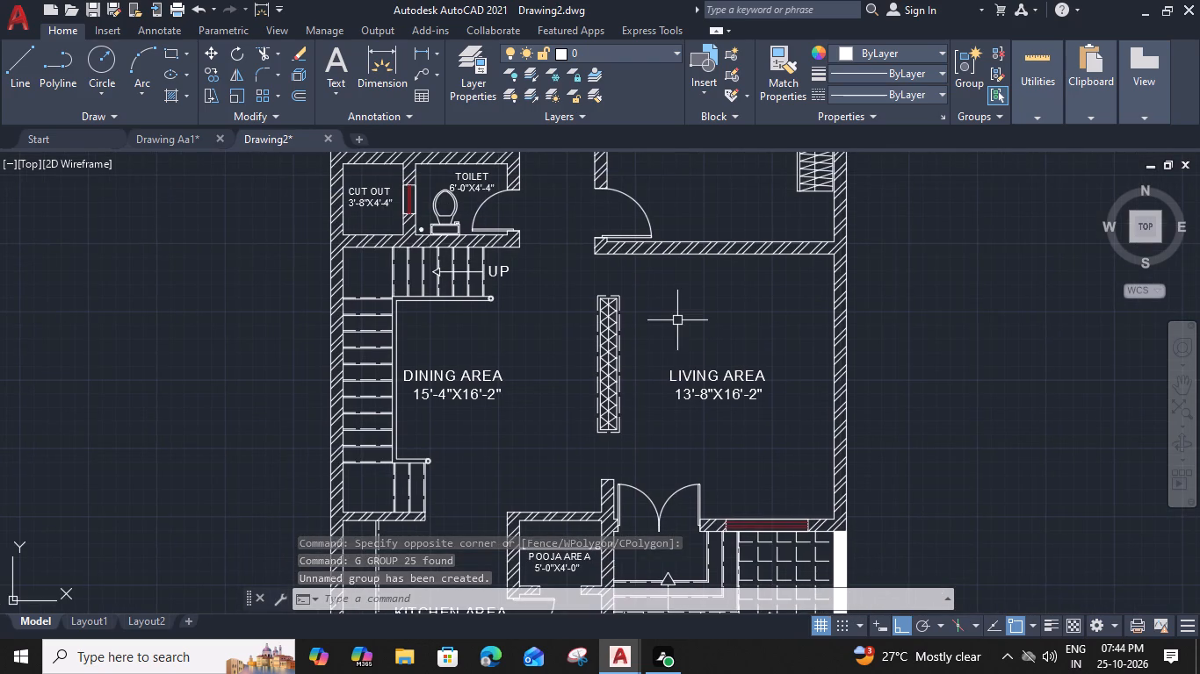
middle_drag(677, 320, 706, 363)
middle_drag(611, 326, 637, 337)
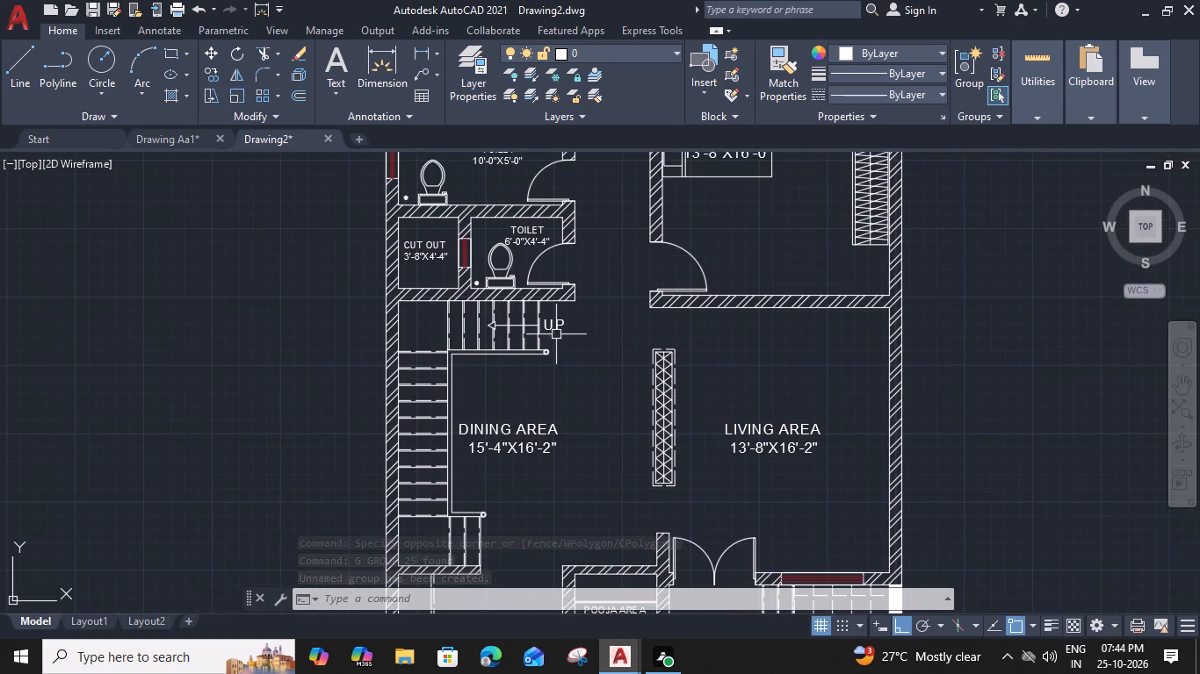
middle_drag(575, 342, 618, 359)
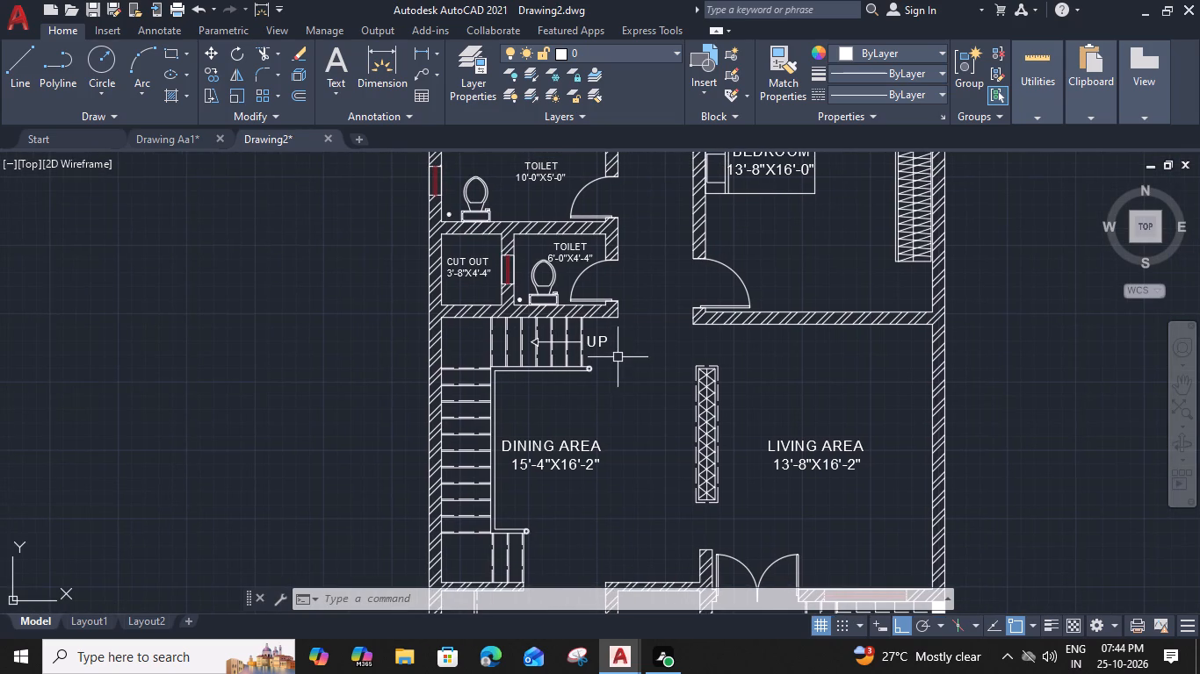
middle_drag(657, 274, 663, 250)
middle_drag(669, 450, 669, 449)
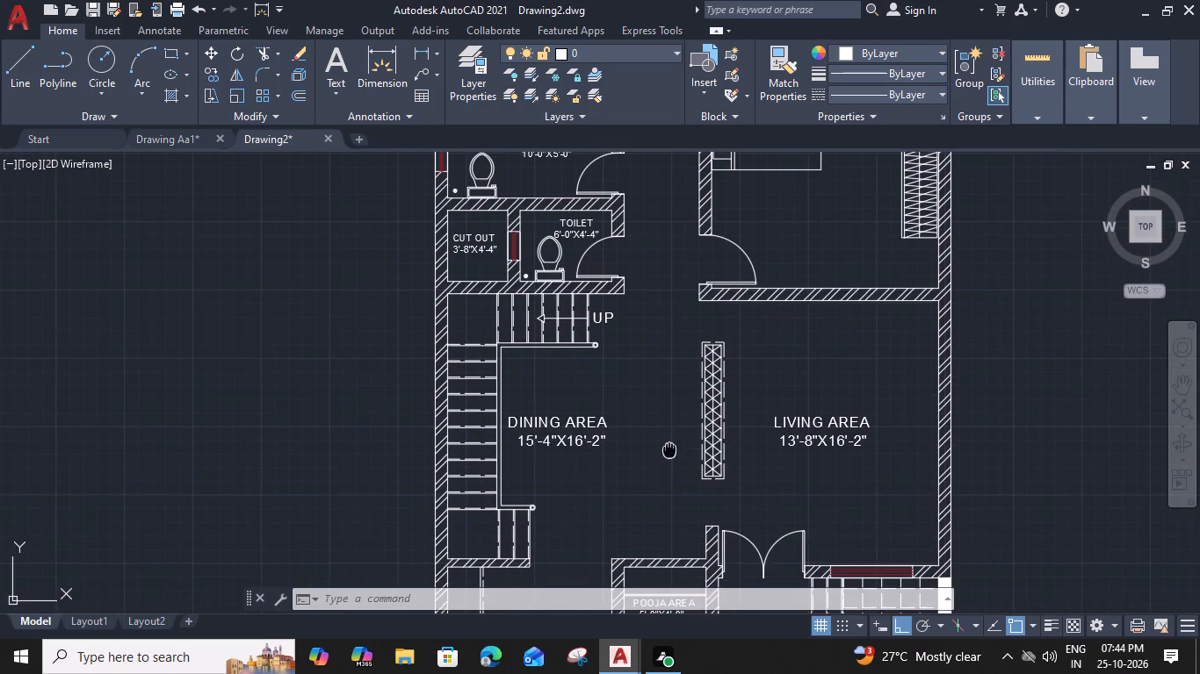
middle_drag(669, 449, 666, 262)
middle_drag(659, 378, 661, 183)
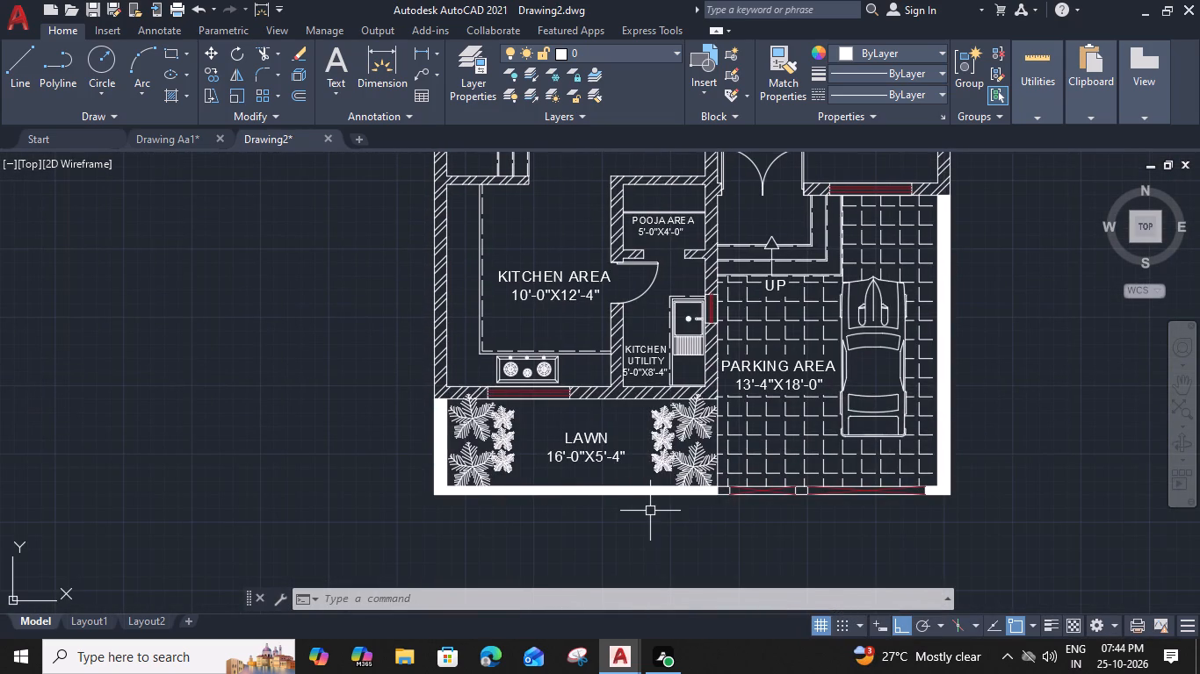
key(d)
key(i)
text(MLI)
key(space)
scroll(432, 504, up, 1)
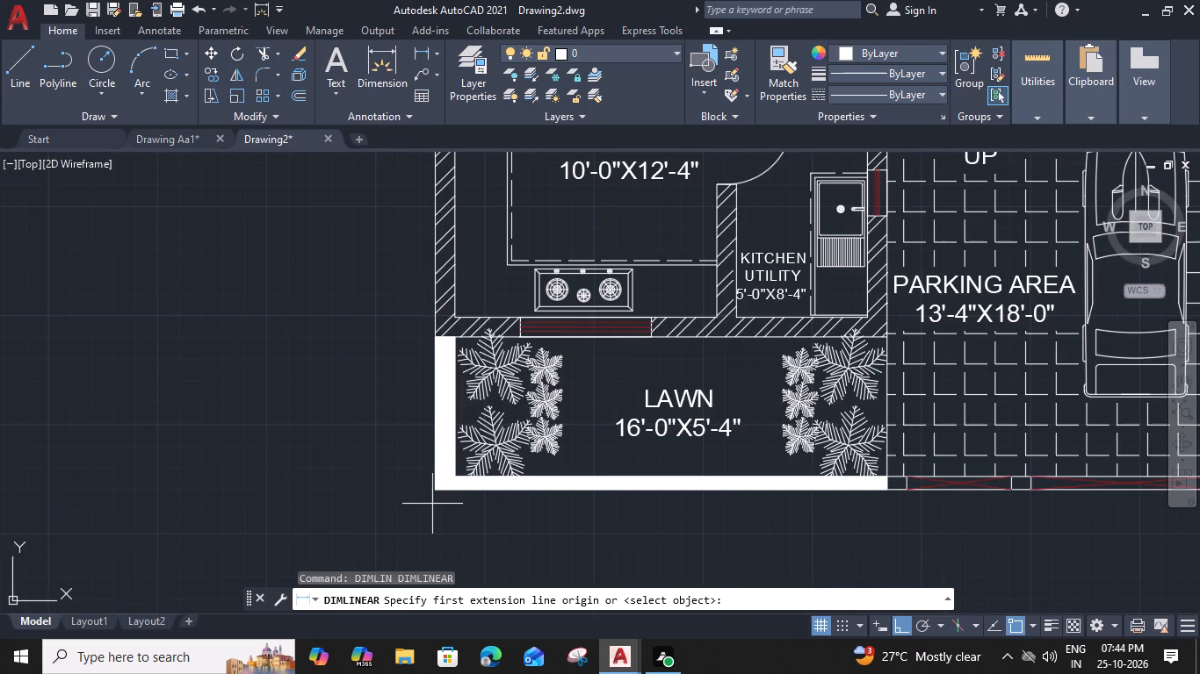
click(431, 491)
middle_drag(812, 503, 441, 491)
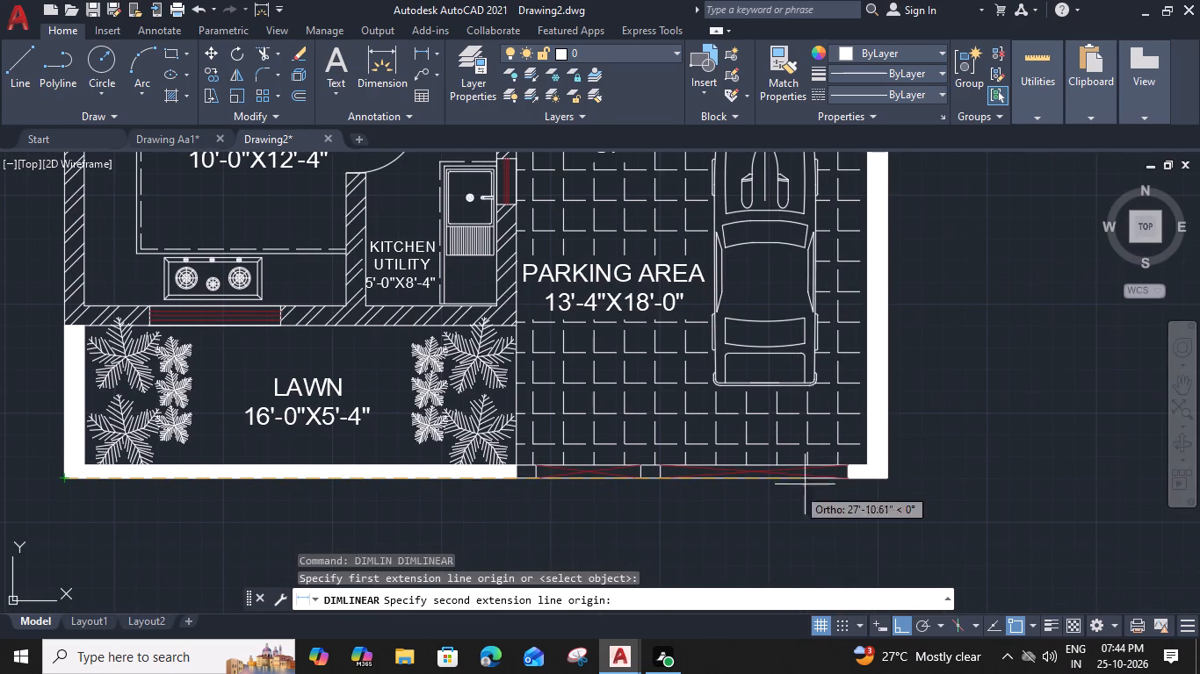
click(886, 480)
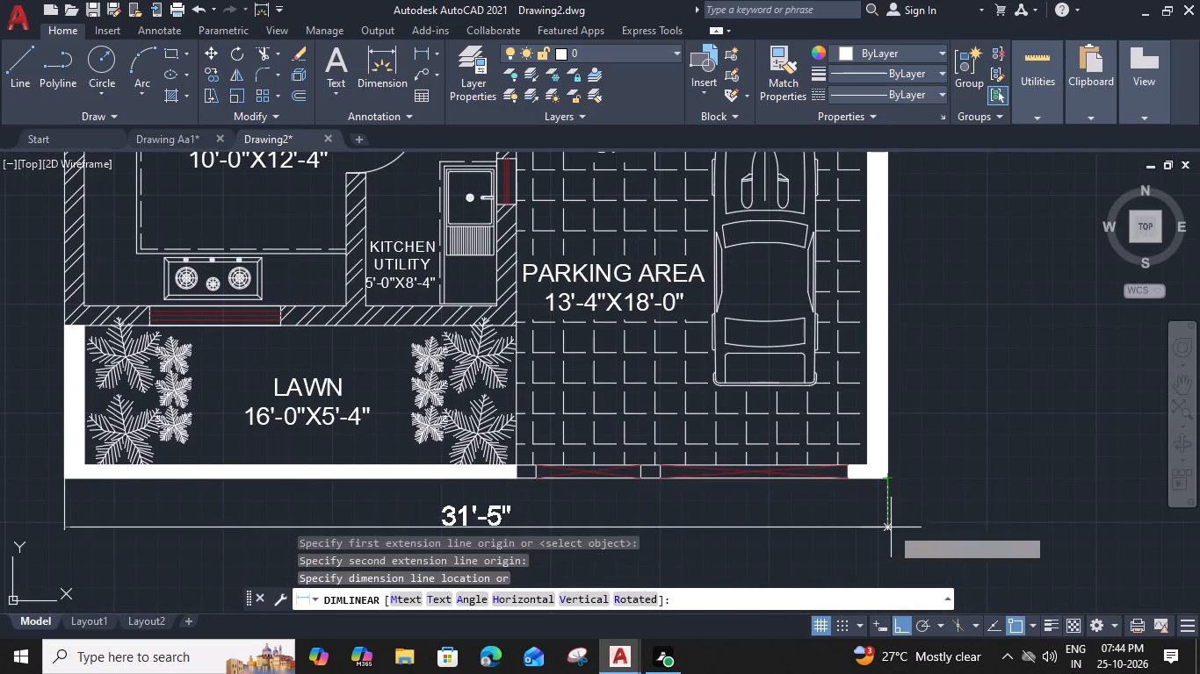
click(891, 532)
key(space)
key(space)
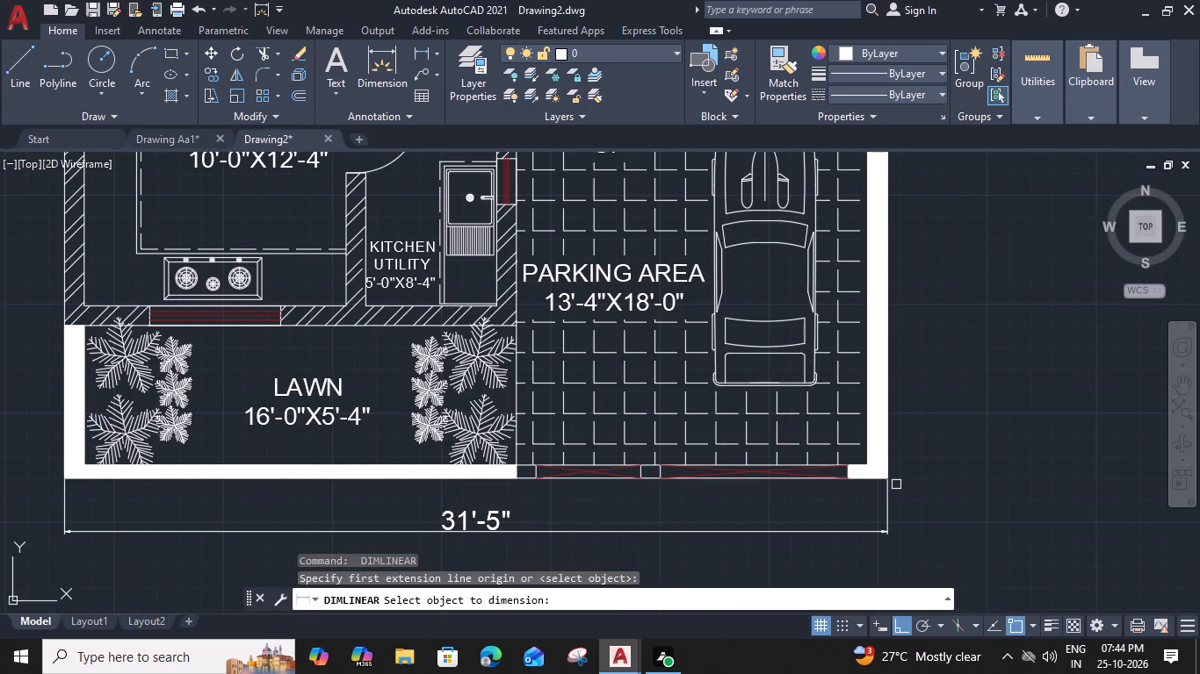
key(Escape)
Add a vertical linear dimension along the plan's full outer length, from the parking-side corner to the toilet corner, placed outside the wall.
key(d)
text(IMLI)
key(space)
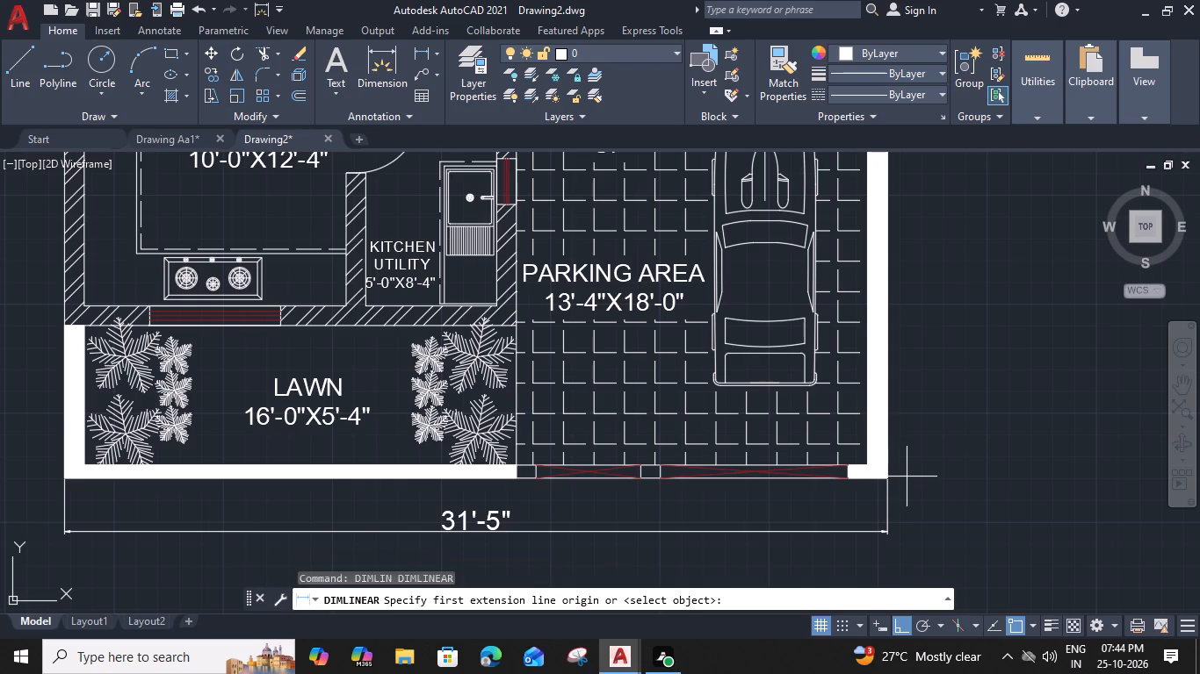
click(887, 477)
scroll(862, 321, down, 2)
middle_drag(902, 212, 813, 549)
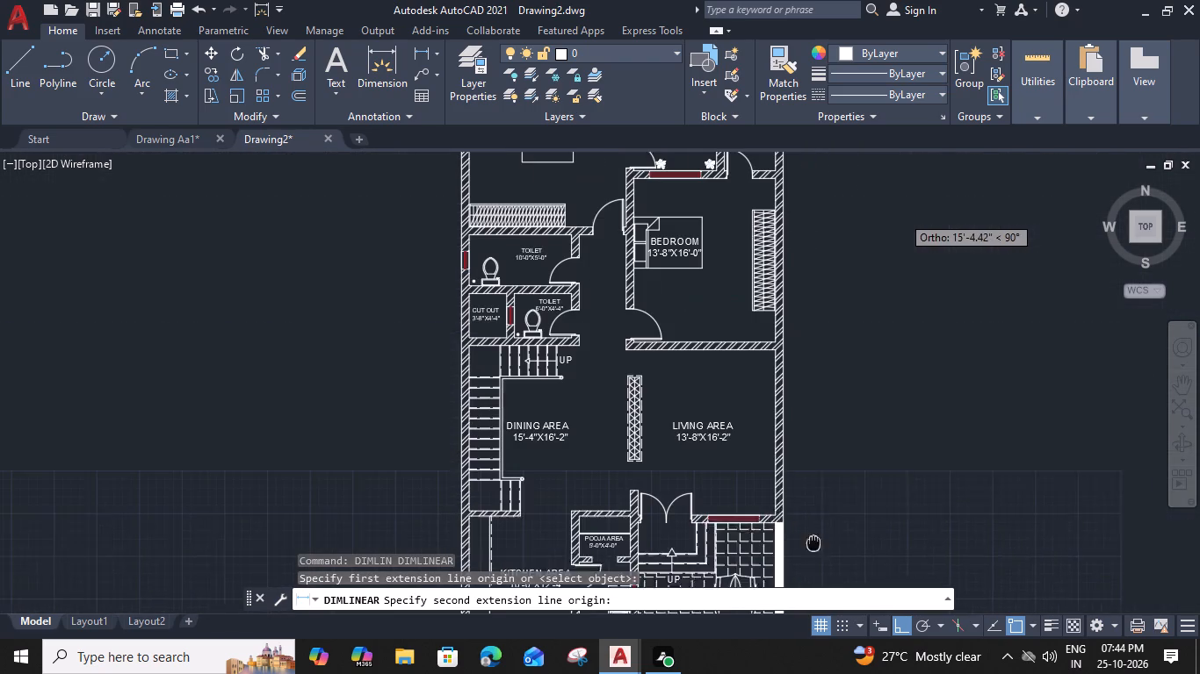
middle_drag(813, 549, 813, 552)
middle_drag(805, 268, 772, 502)
scroll(760, 332, up, 2)
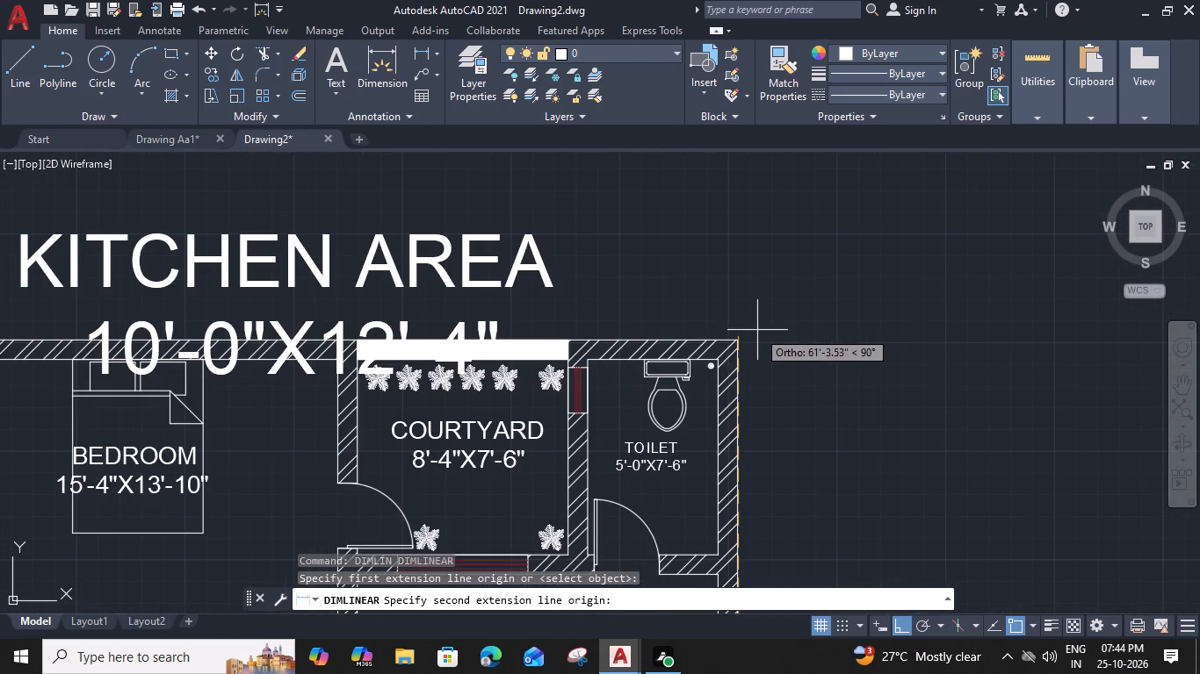
click(734, 341)
scroll(794, 338, down, 1)
middle_drag(789, 370, 803, 229)
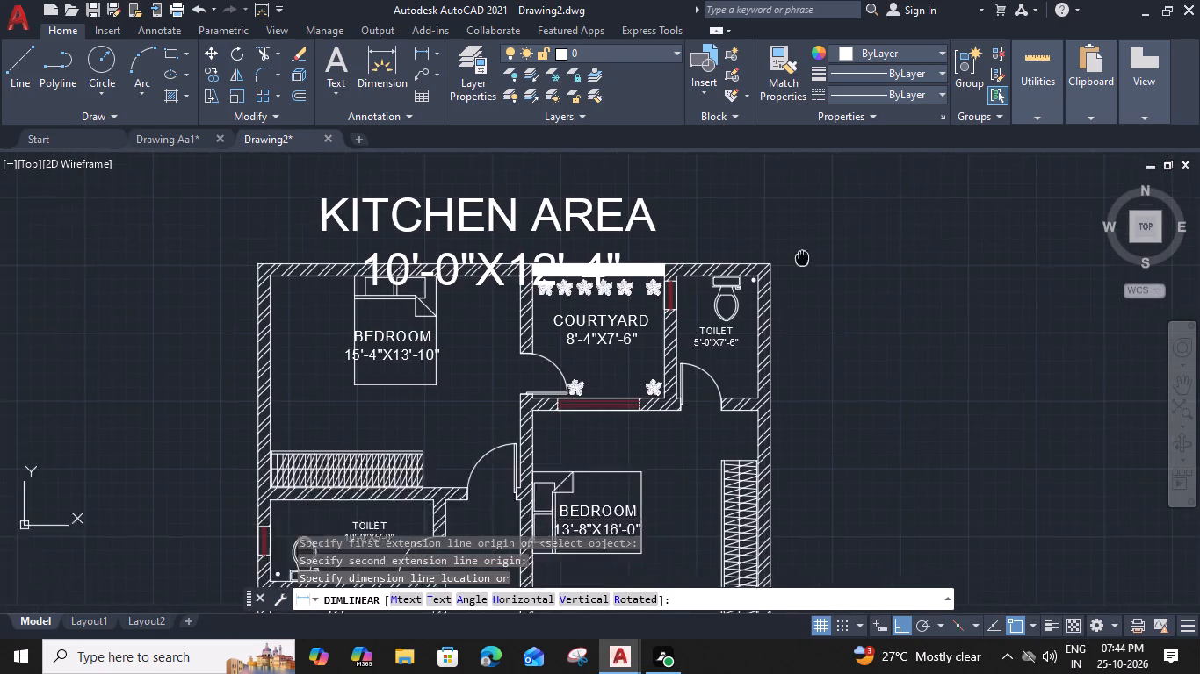
middle_drag(803, 229, 799, 159)
middle_drag(797, 445, 782, 237)
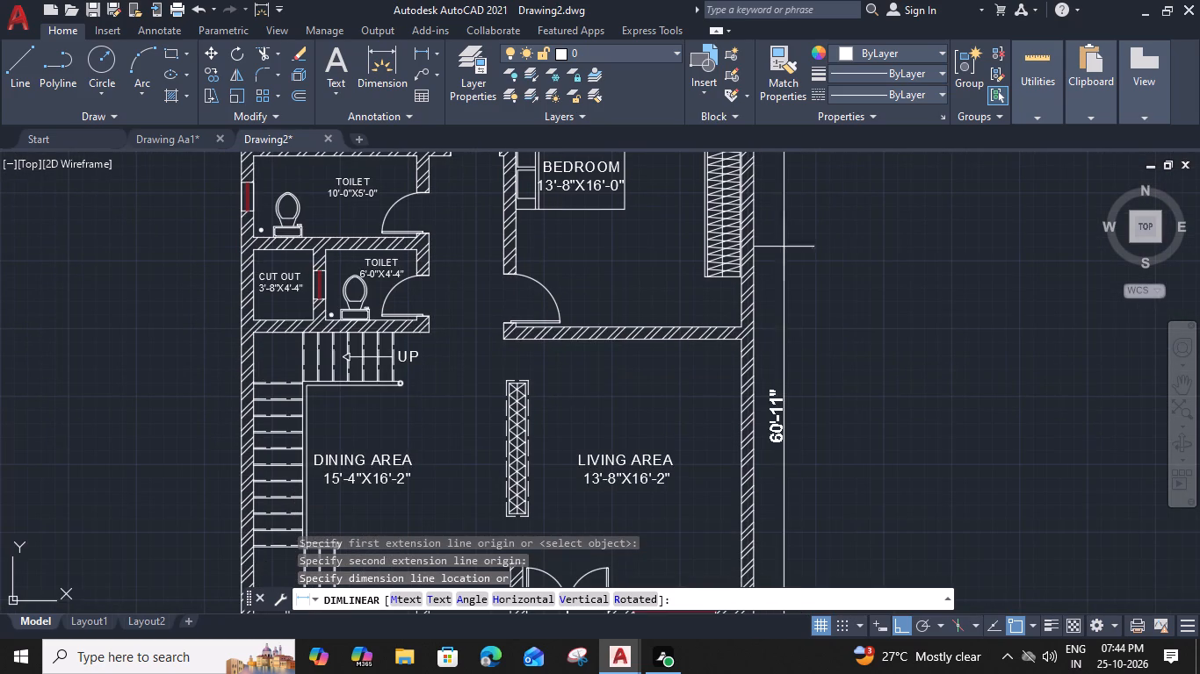
click(785, 265)
Replace both lines of the large kitchen area label above the plan with the text 31'-5"X60.
scroll(533, 309, down, 2)
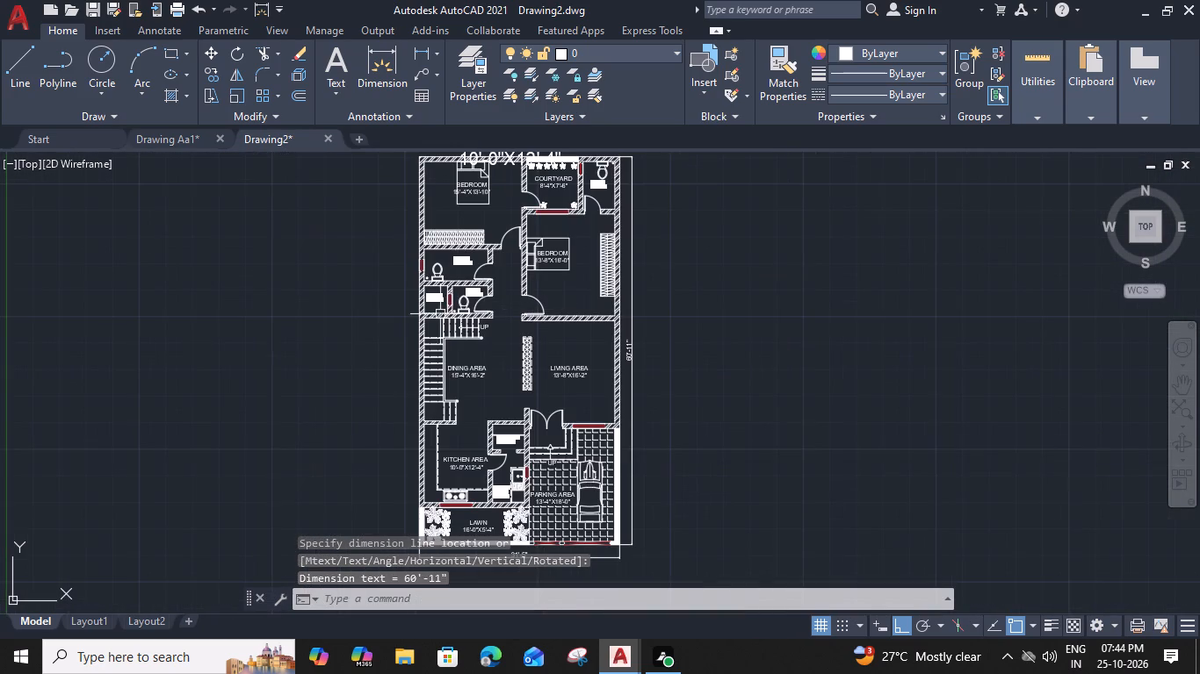
middle_drag(439, 314, 556, 524)
double_click(644, 341)
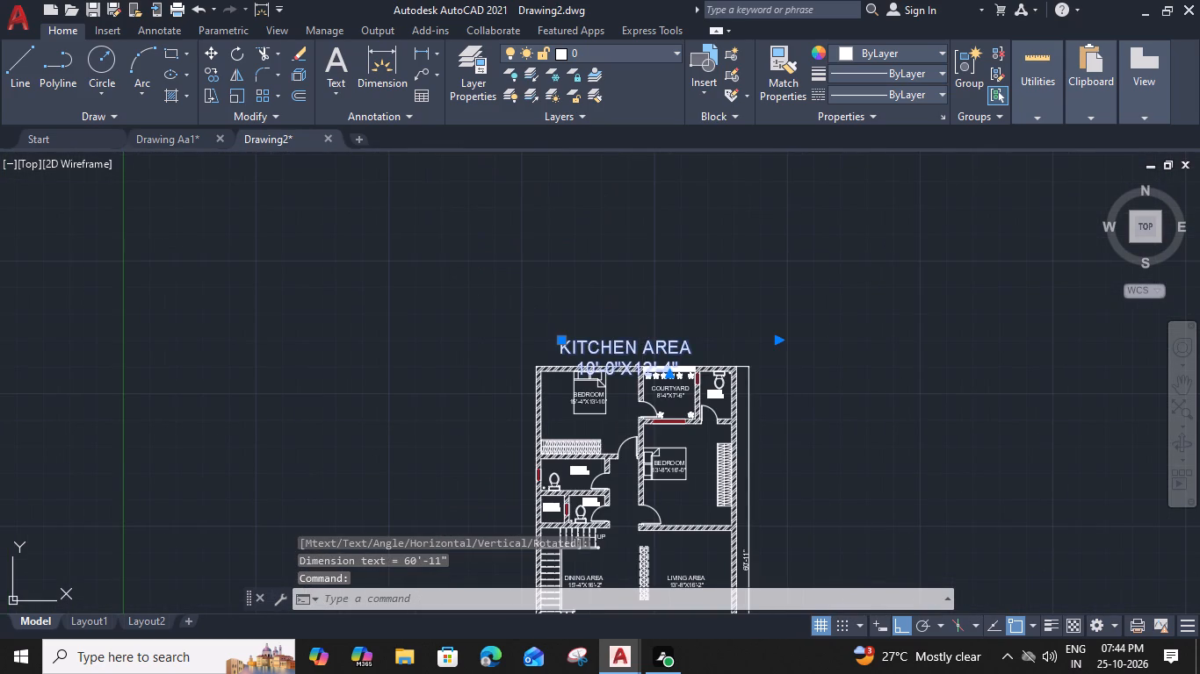
drag(687, 370, 558, 367)
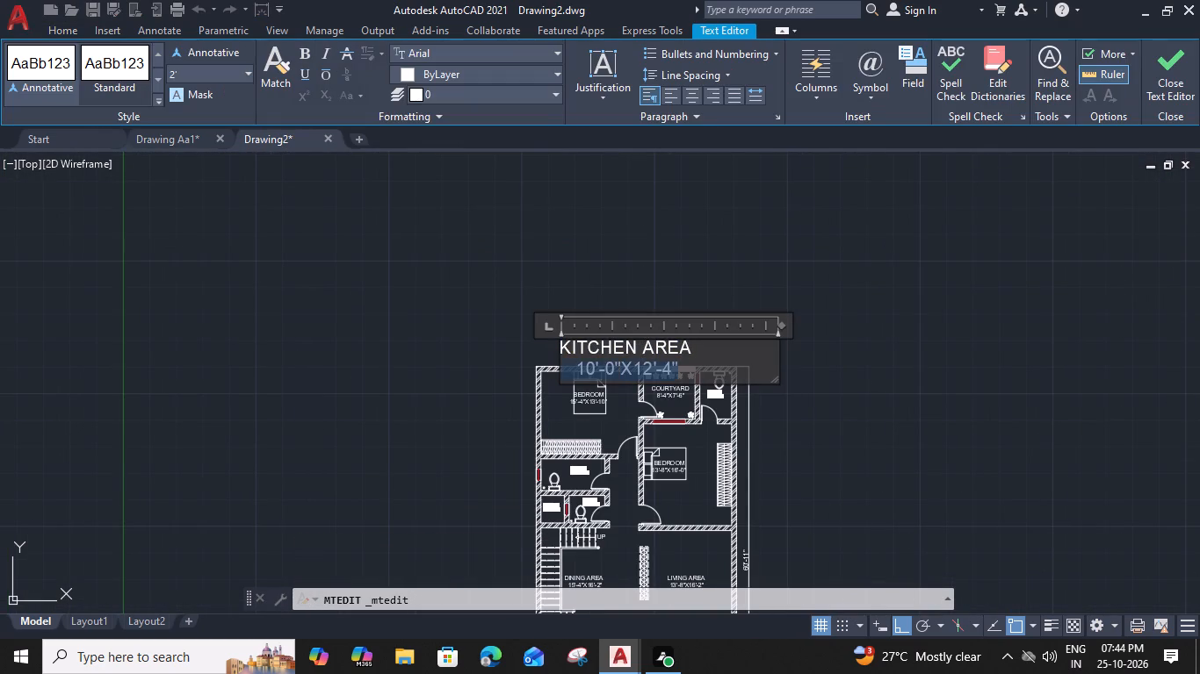
drag(558, 367, 540, 338)
middle_drag(792, 469, 835, 327)
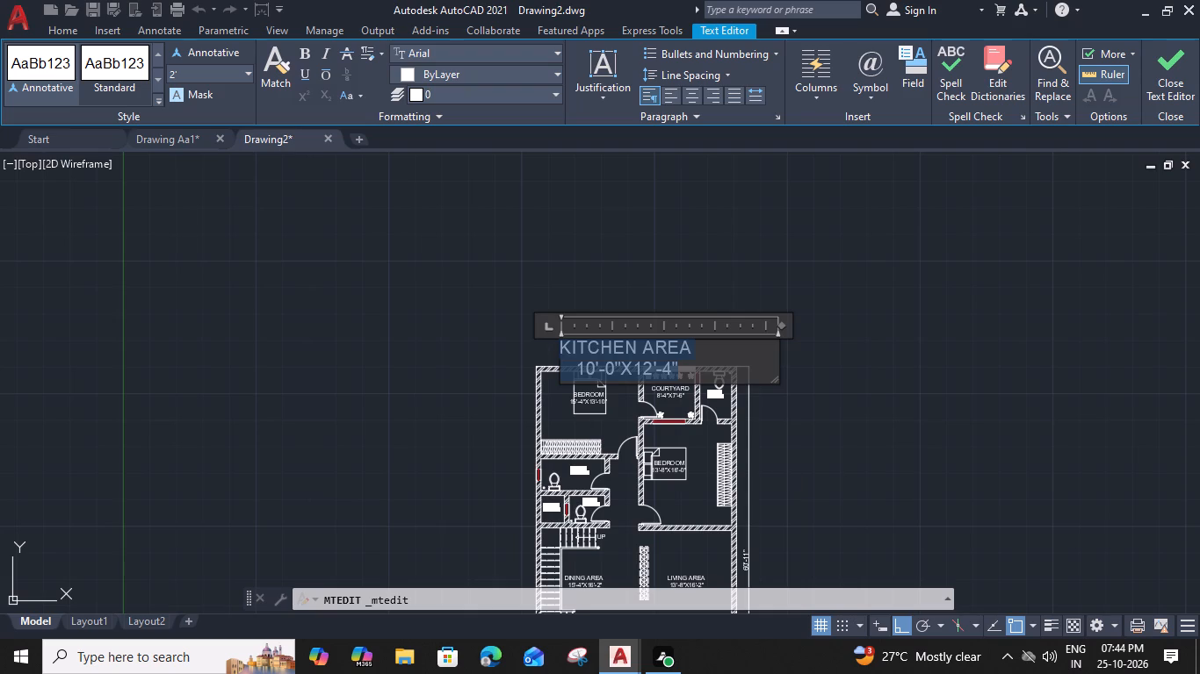
middle_drag(835, 327, 848, 279)
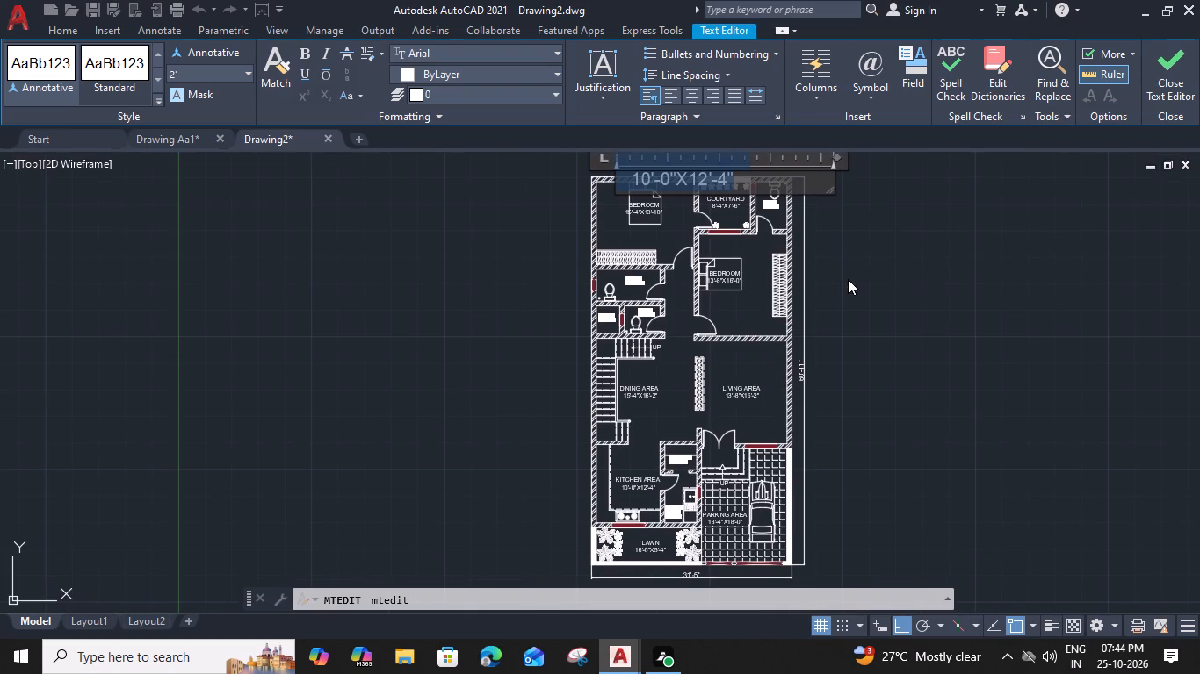
text(31'-)
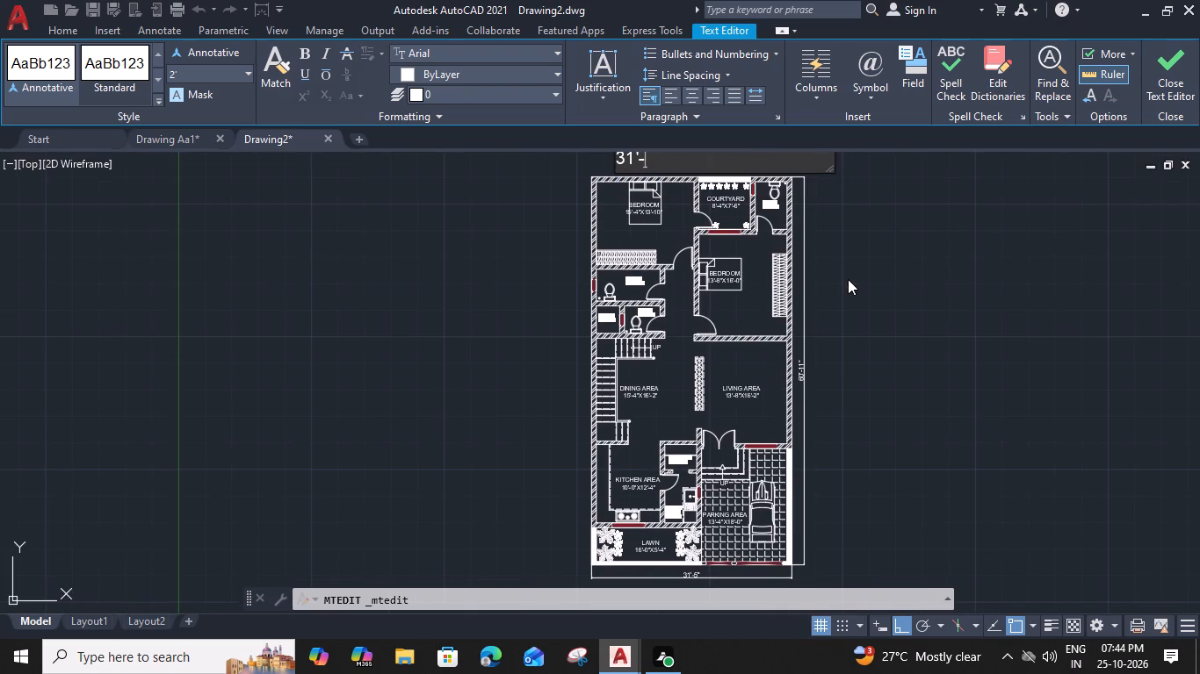
text(5")
key(x)
scroll(834, 335, up, 2)
middle_drag(825, 350, 937, 611)
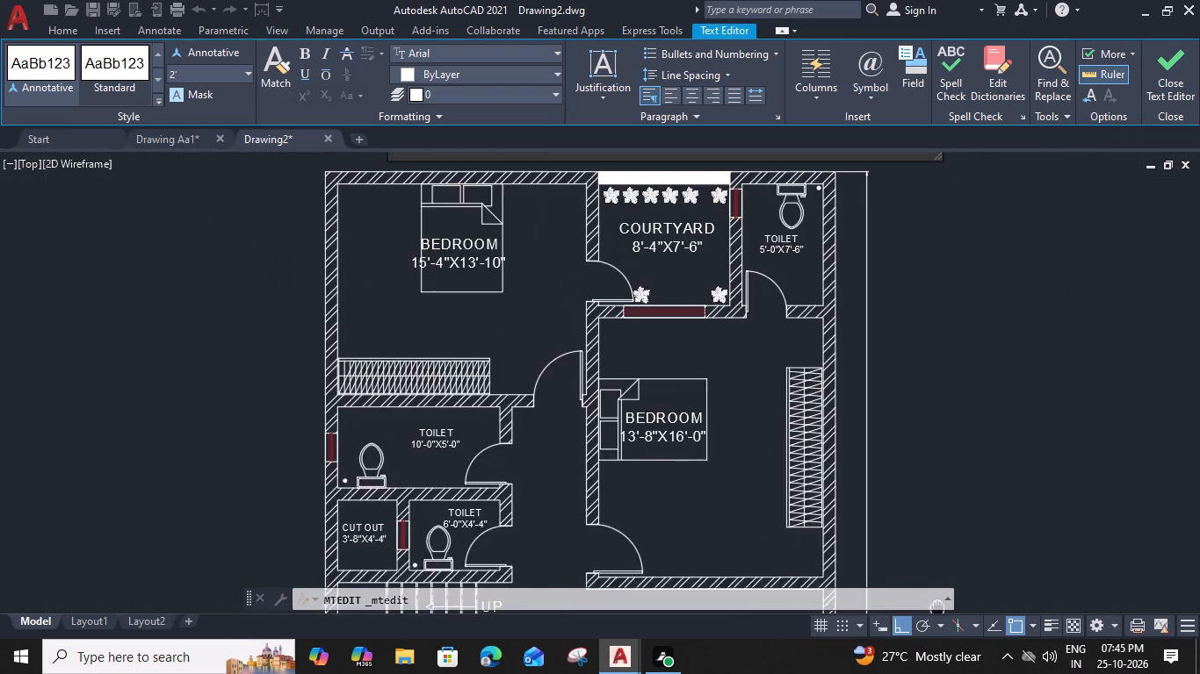
middle_drag(937, 611, 942, 673)
text(60)
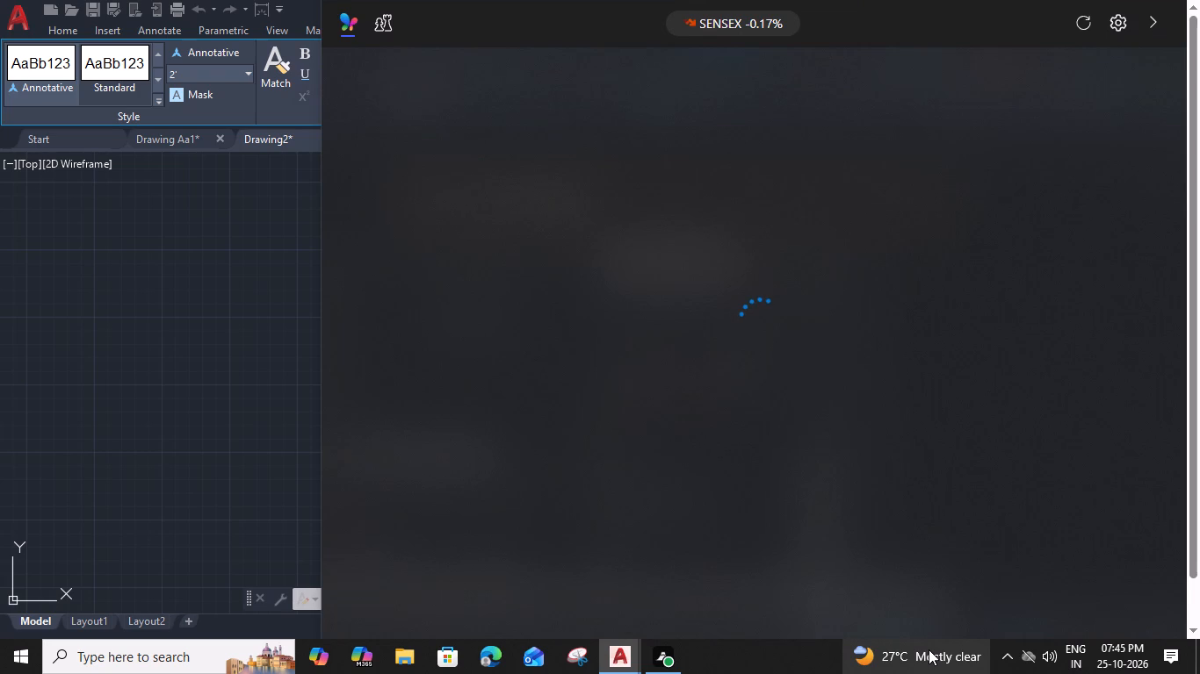
click(276, 345)
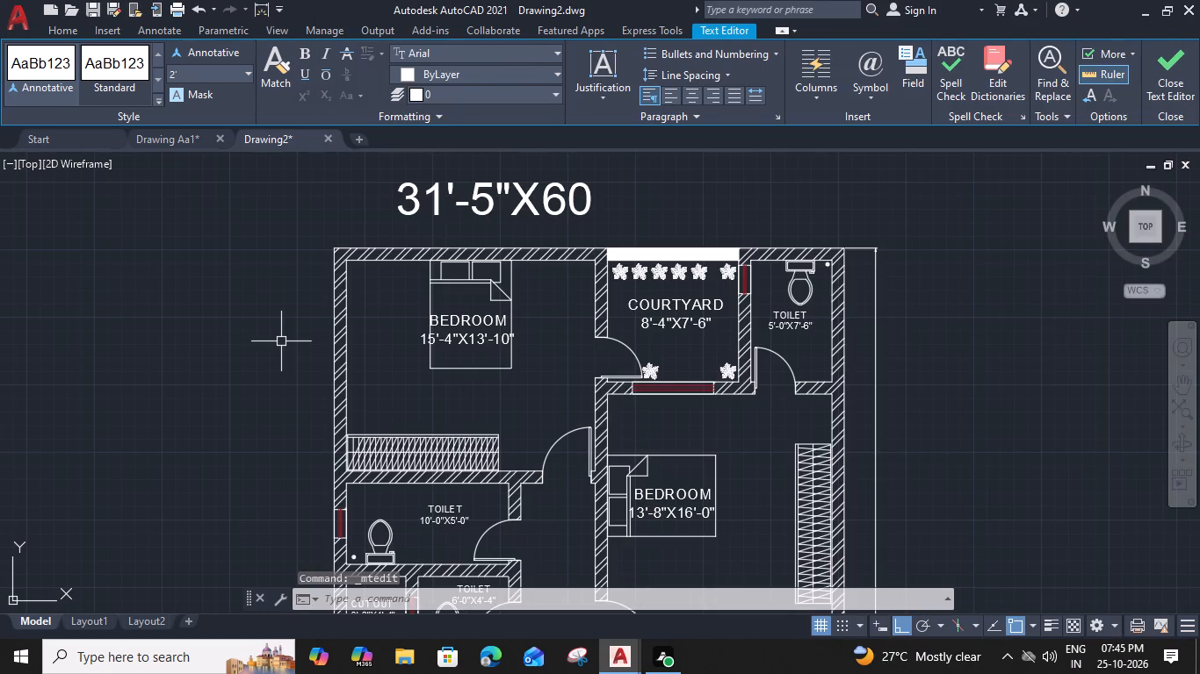
Extend the large label above the plan so it reads 31'-5"X60'-11" HOUSE PLAN.
double_click(560, 200)
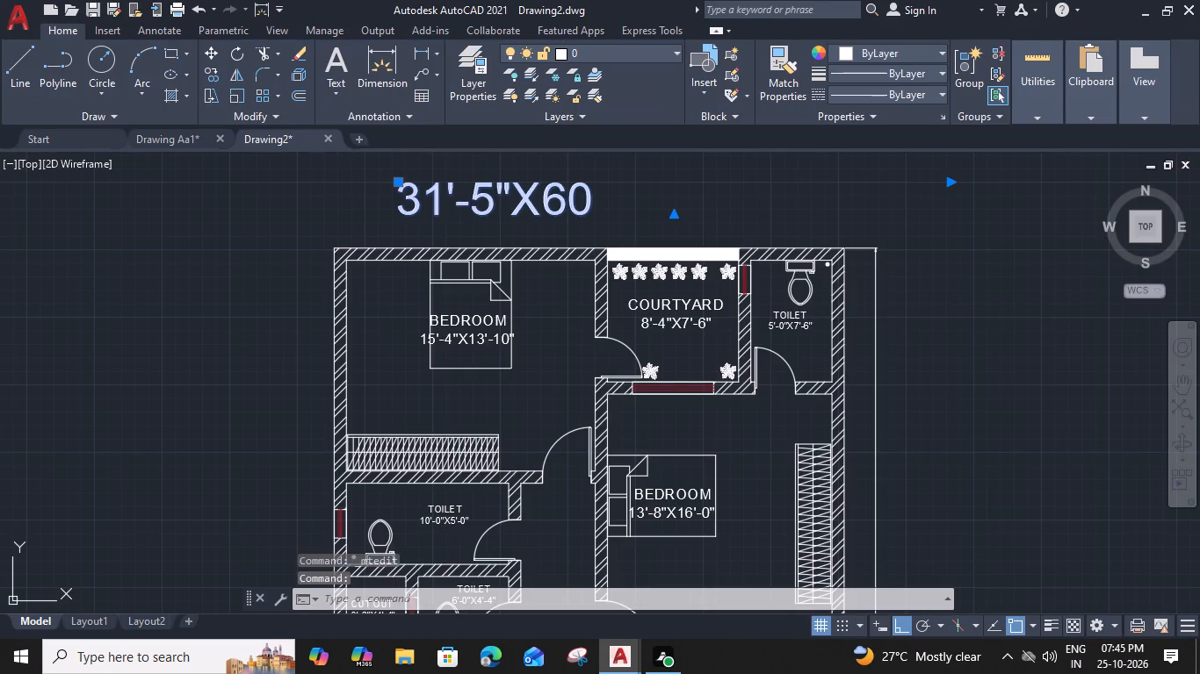
click(595, 196)
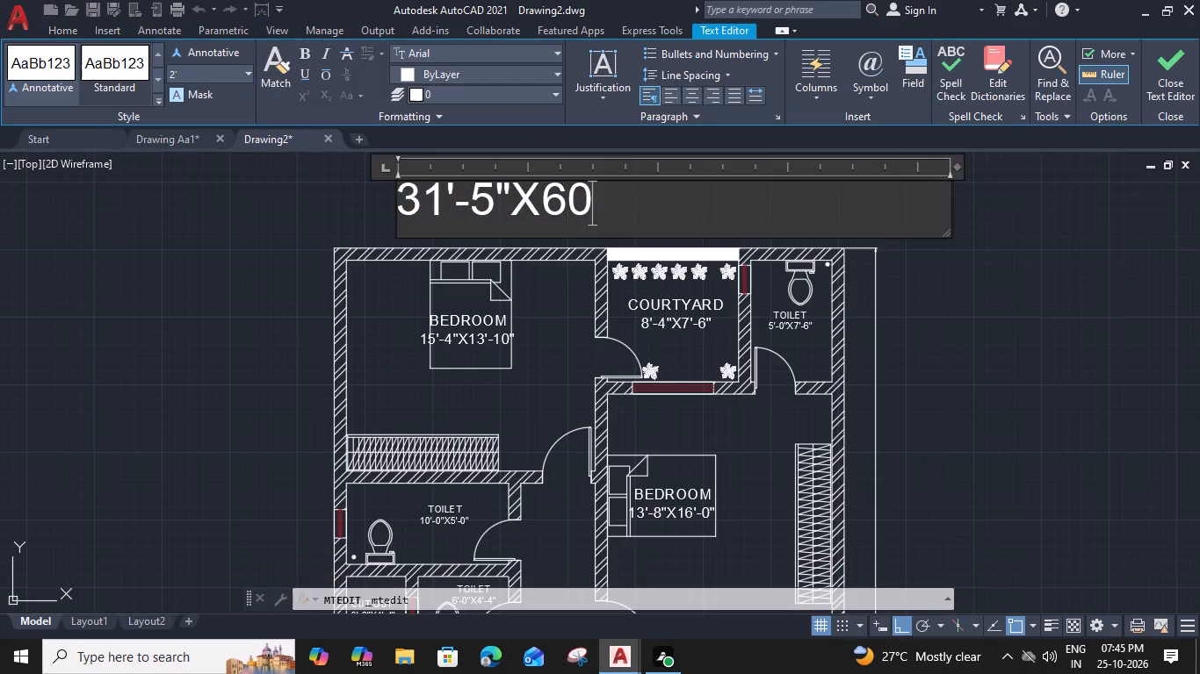
key(apostrophe)
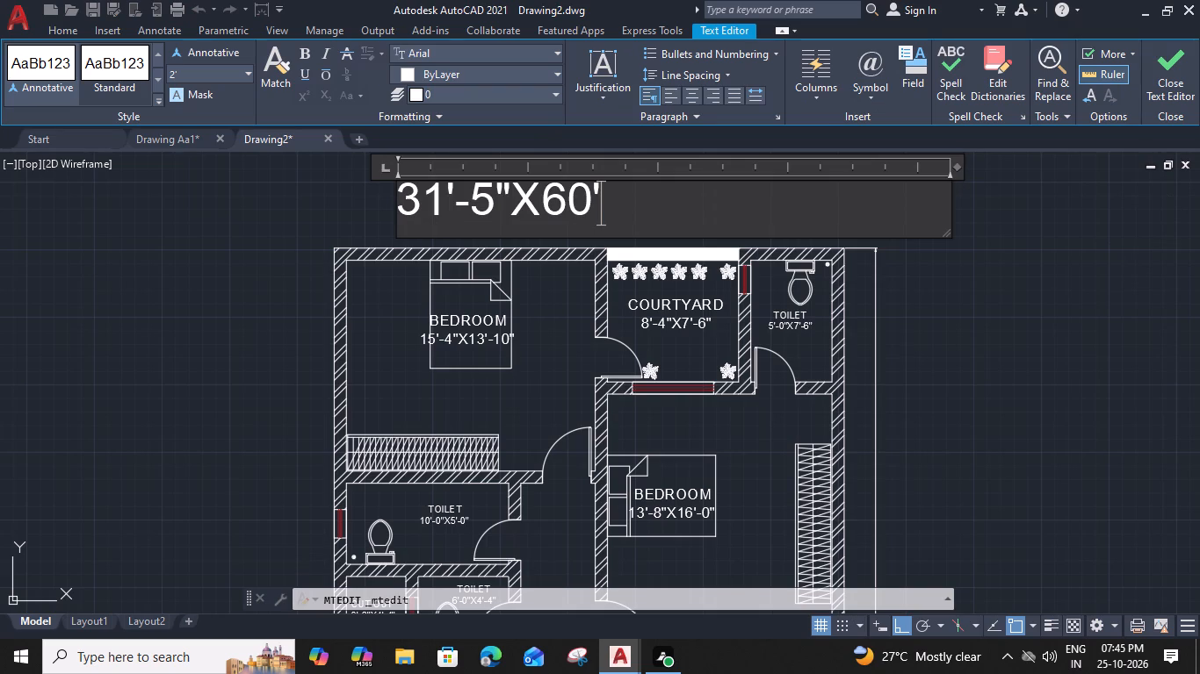
key(minus)
middle_drag(697, 459, 619, 205)
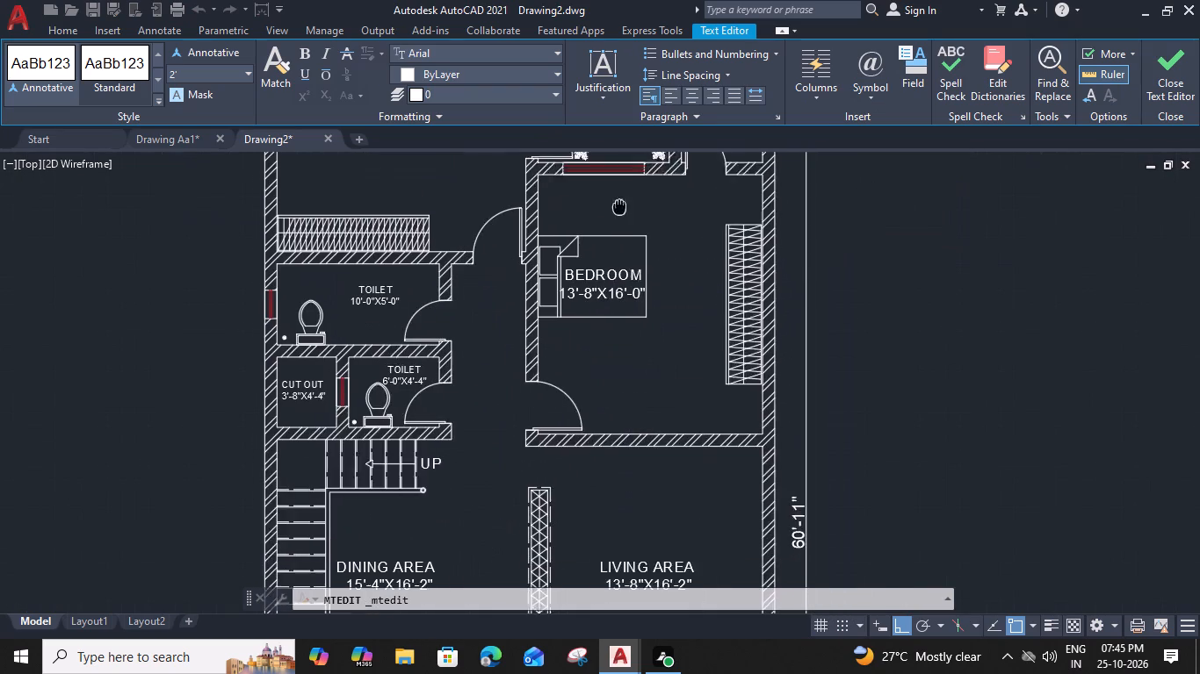
middle_drag(619, 205, 648, 379)
middle_drag(653, 429, 657, 555)
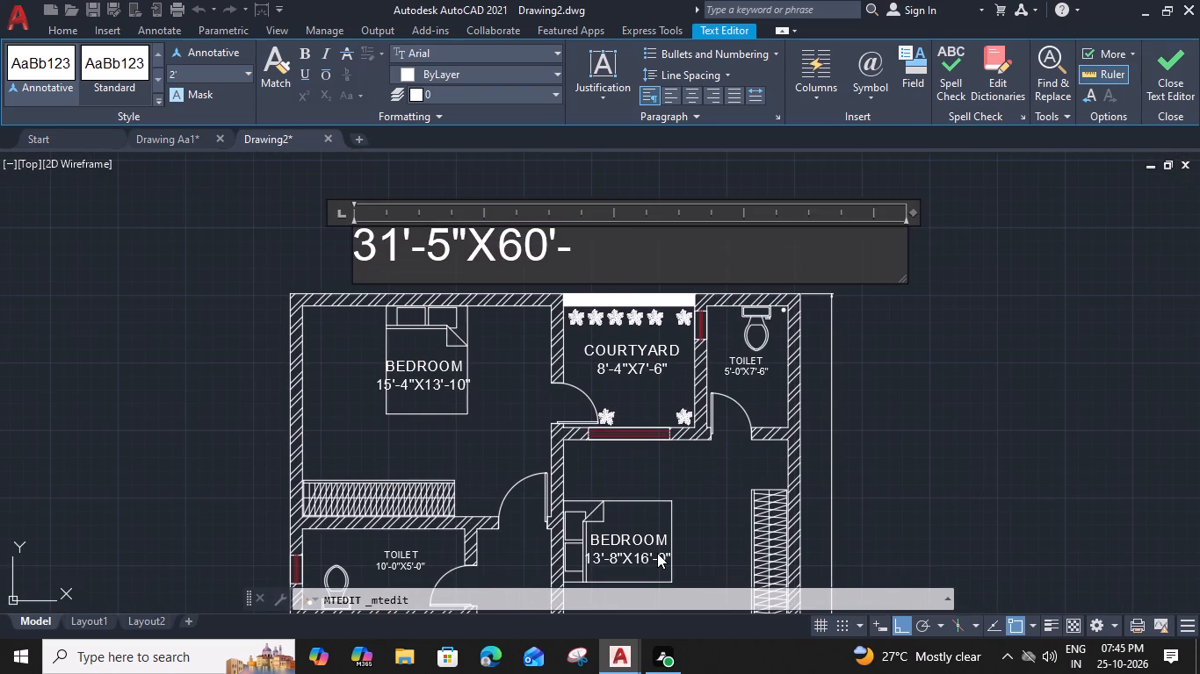
text(11)
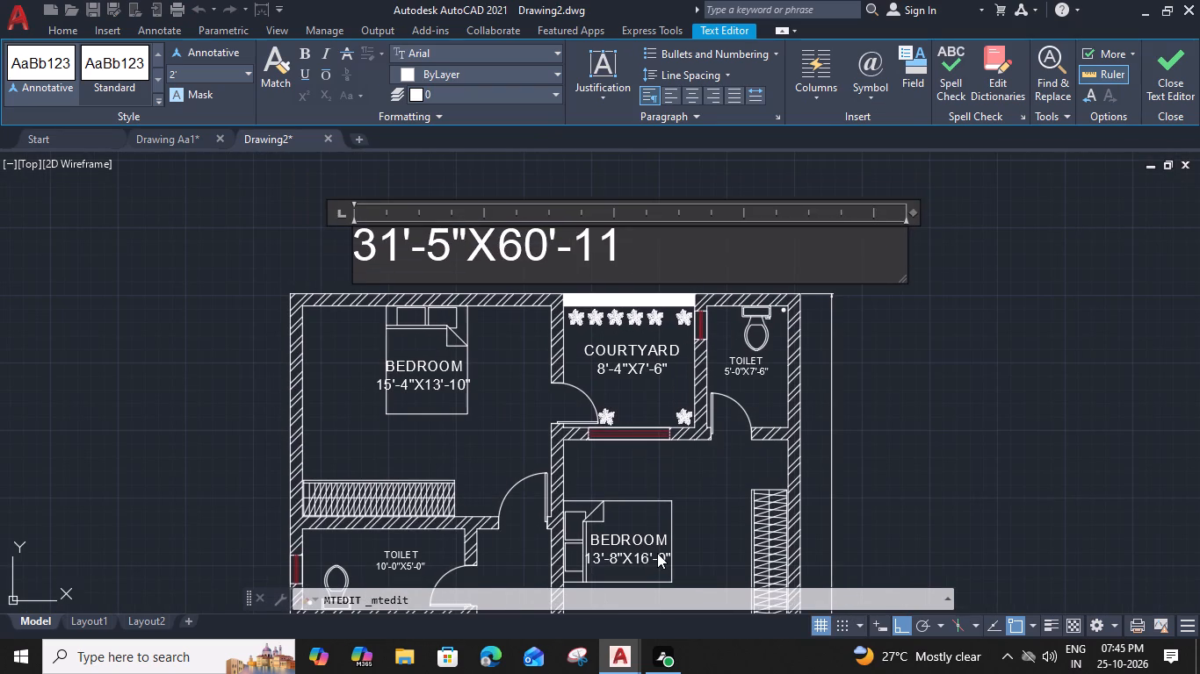
key(shift+quotedbl)
key(space)
text(HOUSE PLAN)
key(space)
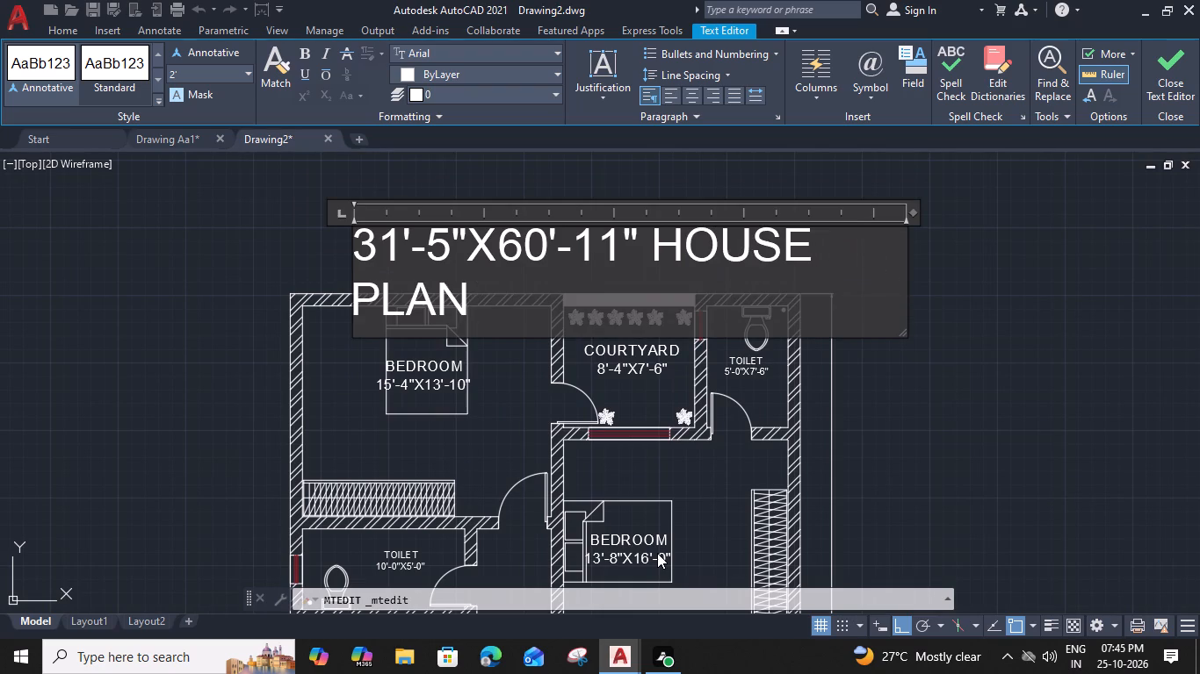
Widen the title's text frame just enough for the whole title to fit on one line, and finish editing.
drag(912, 212, 1008, 208)
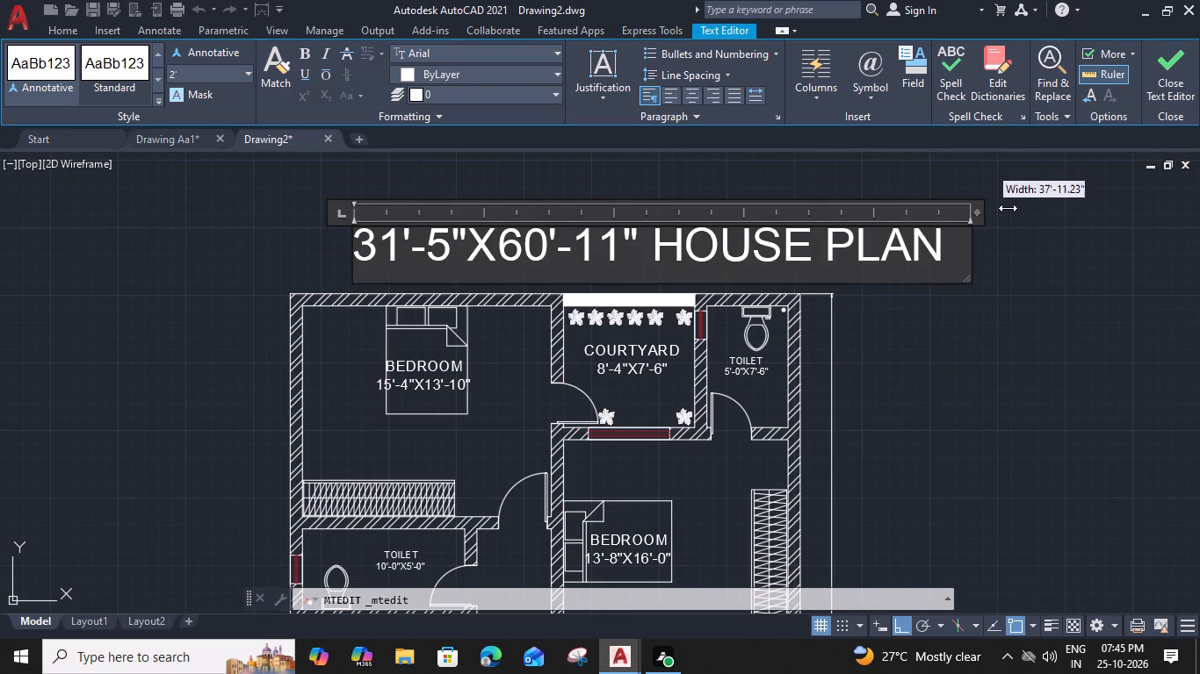
drag(1008, 208, 958, 209)
click(934, 375)
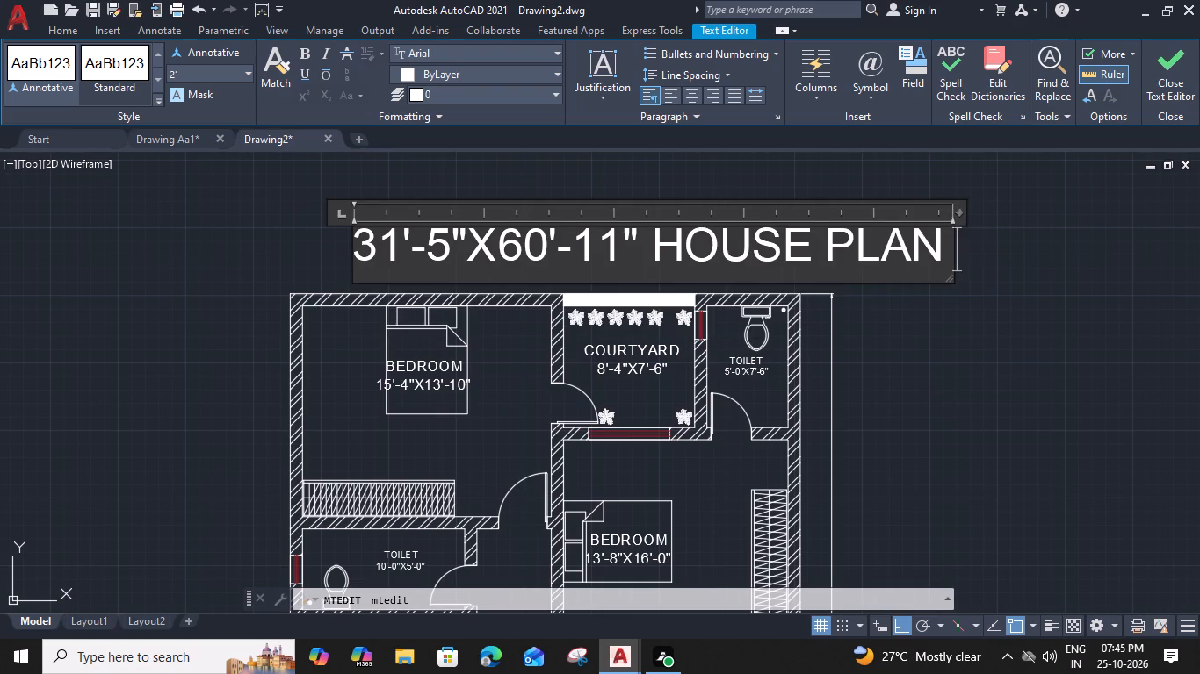
Move the 31'-5"X60'-11" HOUSE PLAN title horizontally to the left so it sits roughly centred above the plan.
click(354, 255)
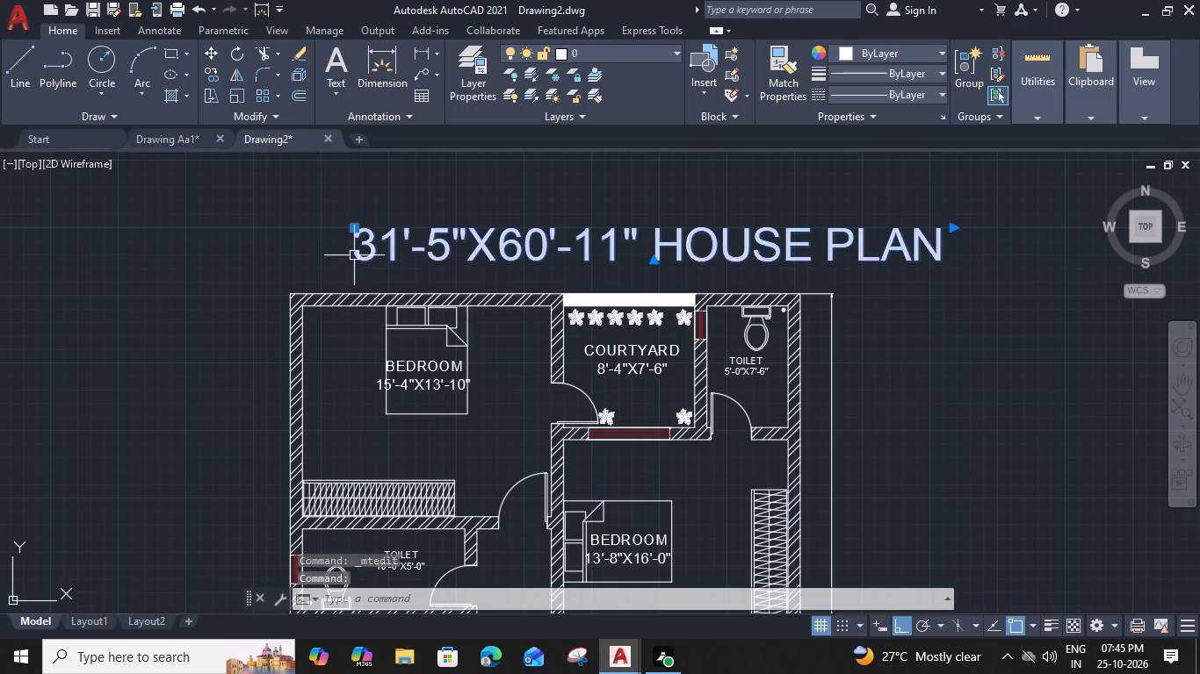
text(M)
key(space)
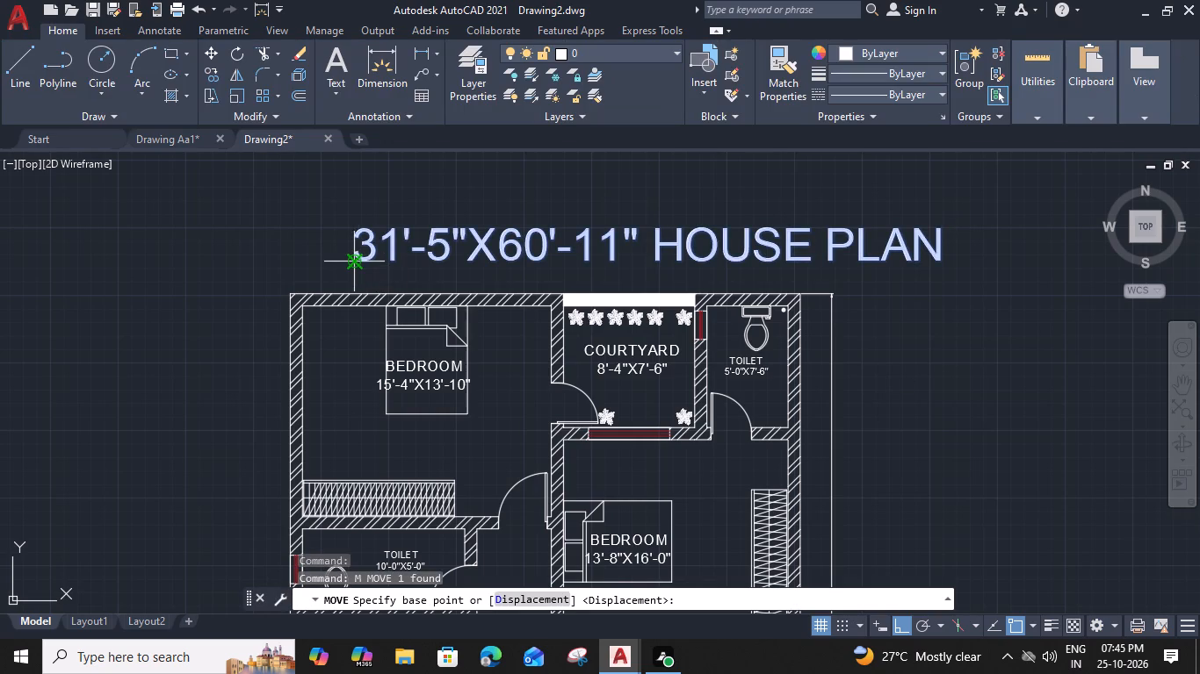
click(354, 262)
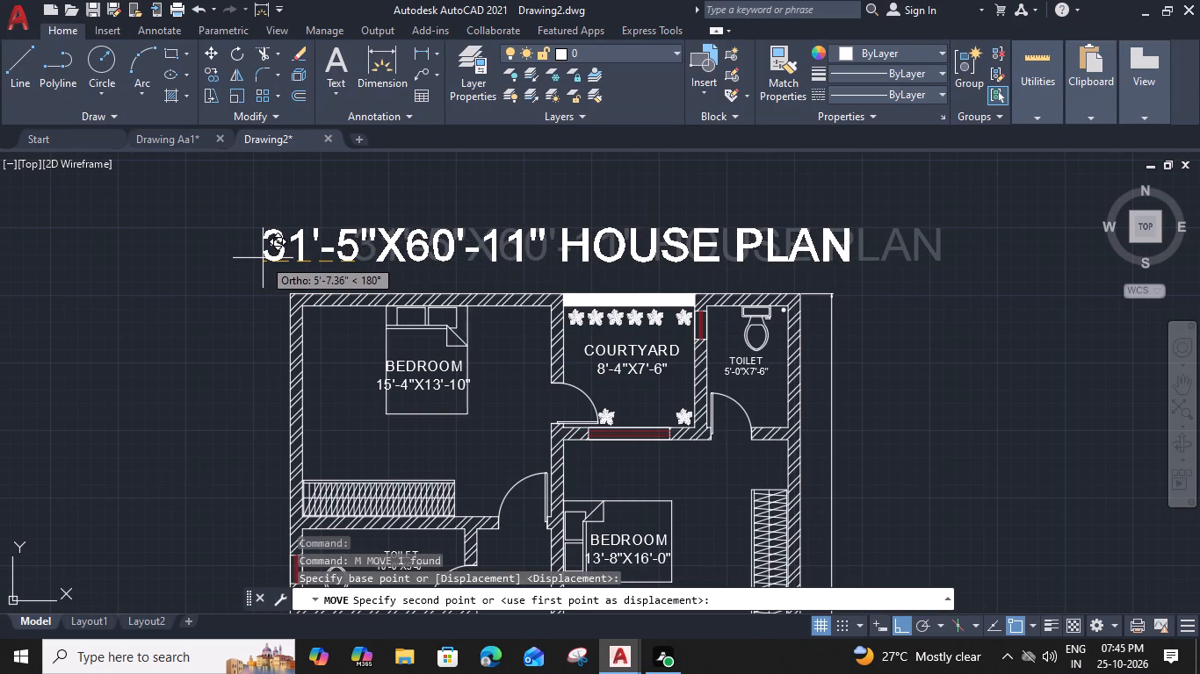
click(271, 264)
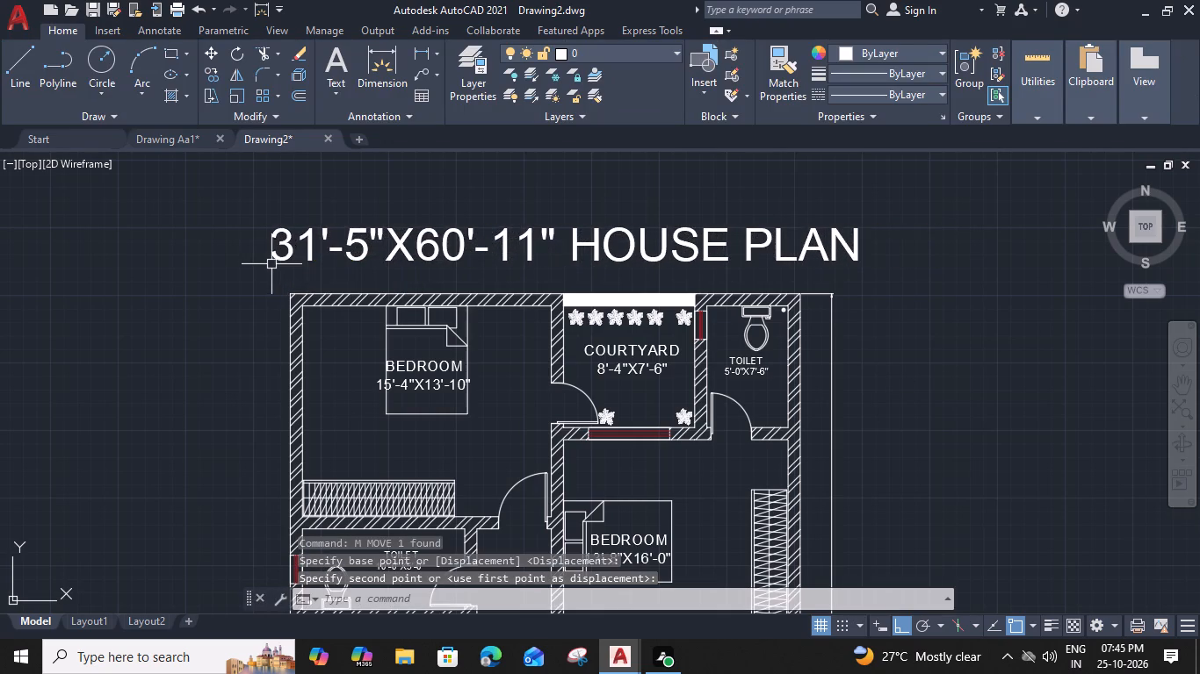
Copy the LAWN area label straight down to just below the overall 31'-5" width dimension.
scroll(579, 270, down, 2)
middle_drag(610, 362, 621, 278)
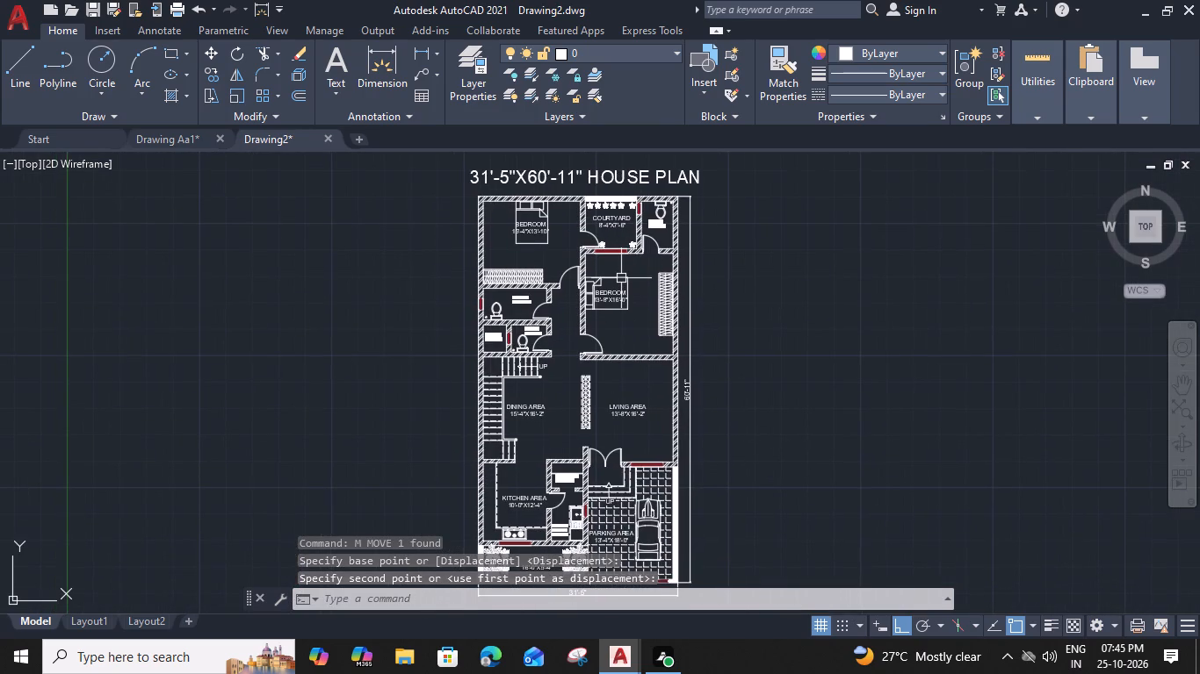
scroll(621, 278, down, 2)
middle_drag(625, 294, 641, 298)
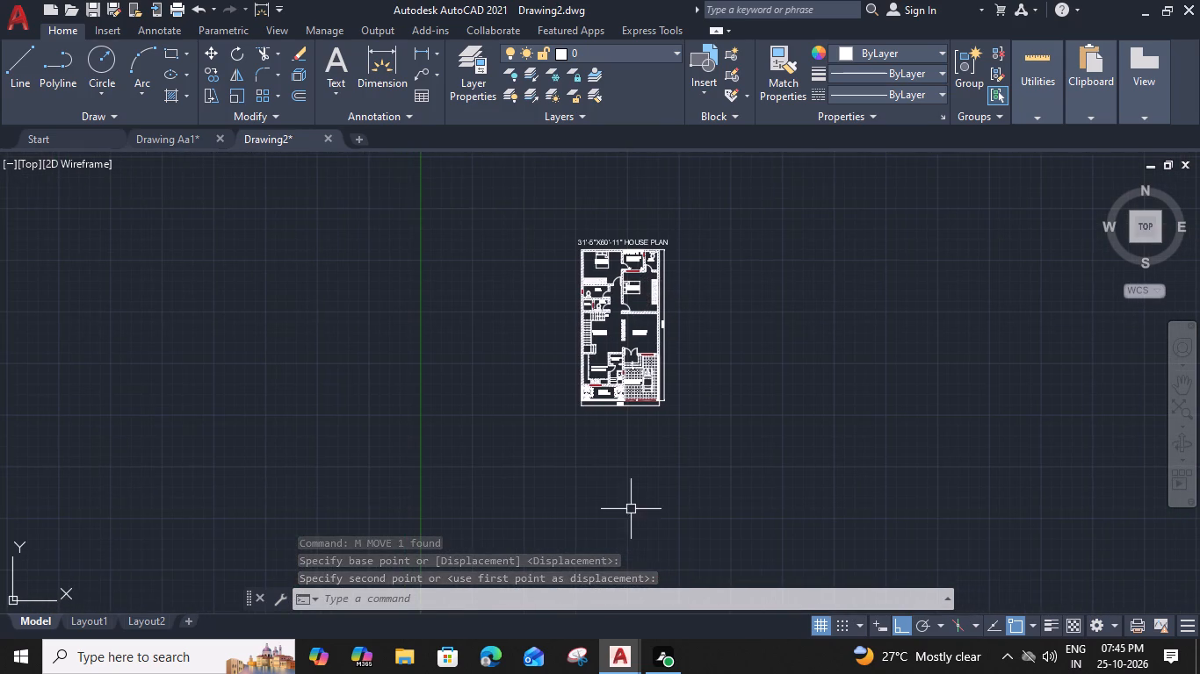
scroll(625, 414, up, 3)
middle_drag(665, 402, 647, 422)
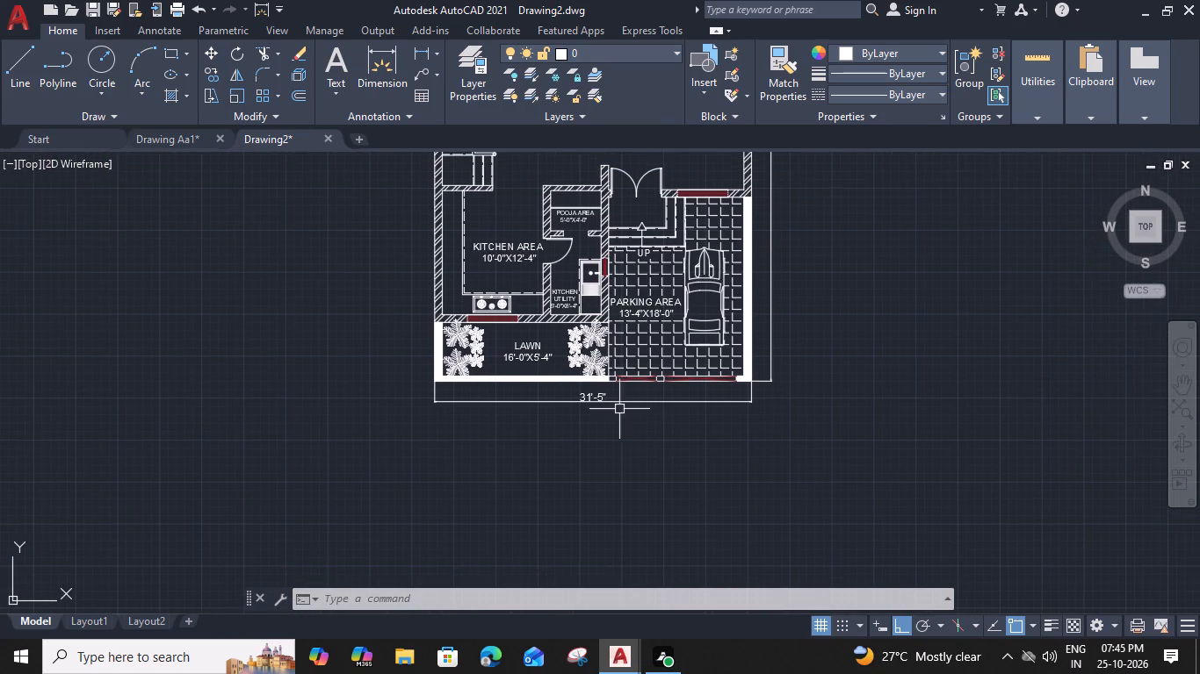
click(538, 351)
text(CO)
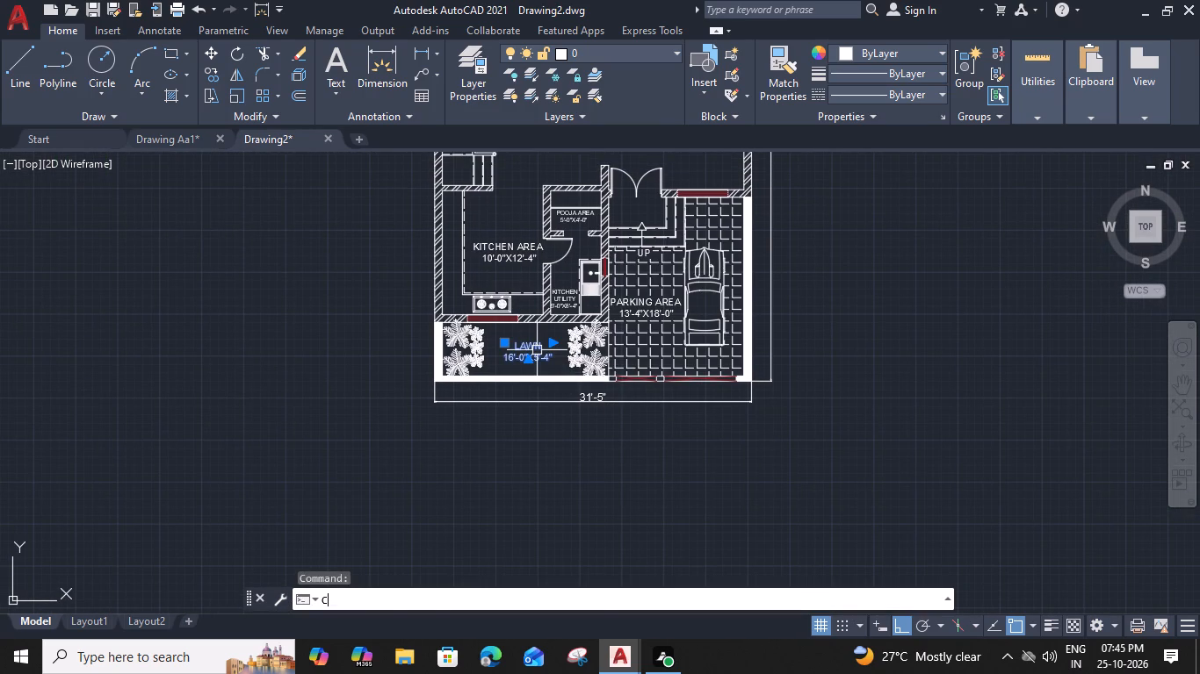
key(space)
click(507, 360)
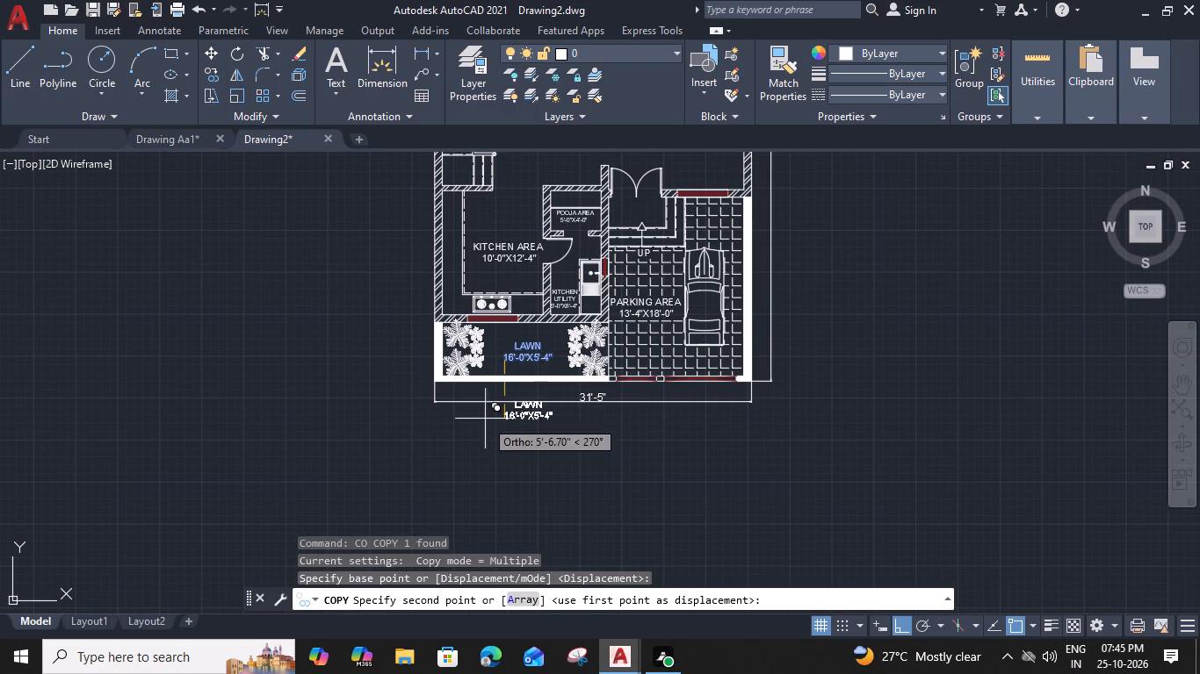
click(487, 435)
key(Escape)
Replace both lines of the copied LAWN label below the width dimension with the text NOURTH FACE.
double_click(514, 418)
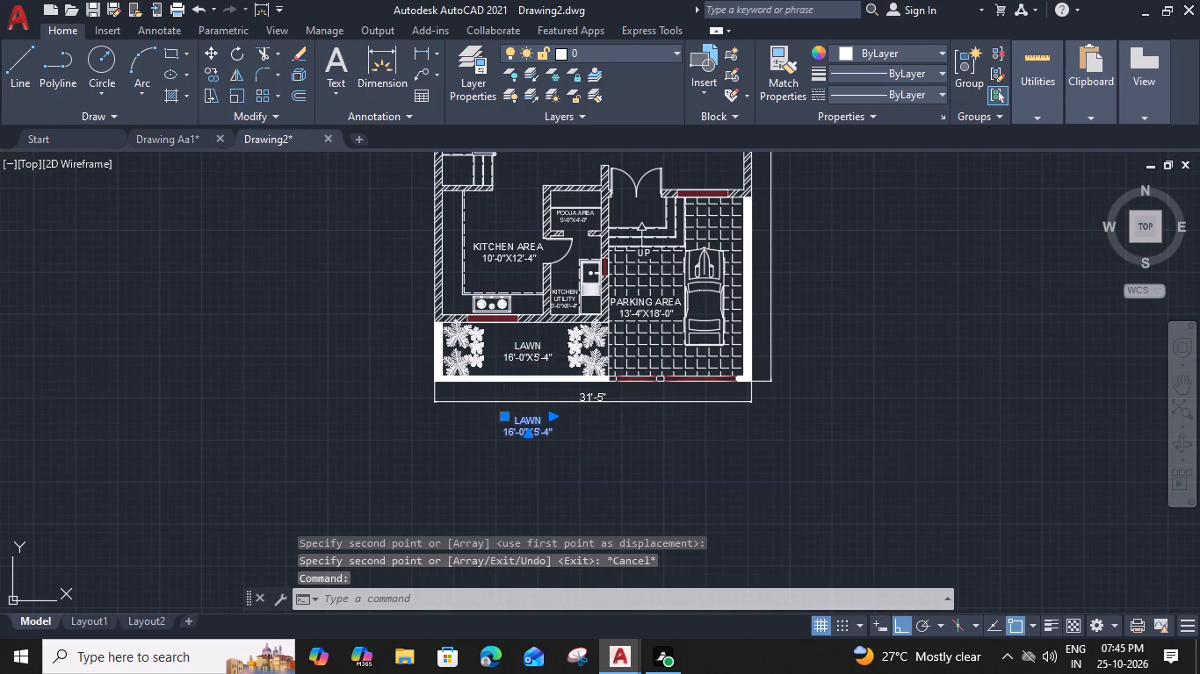
scroll(531, 449, up, 2)
middle_drag(539, 424, 609, 477)
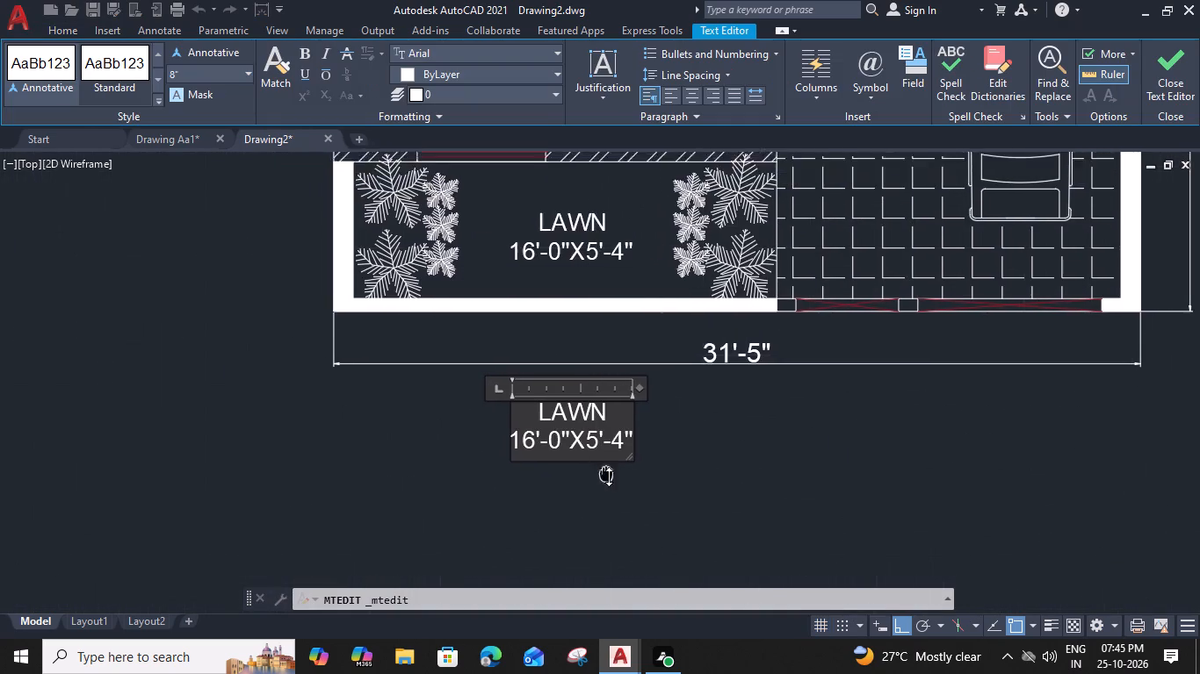
middle_drag(609, 477, 610, 477)
scroll(610, 477, up, 2)
click(710, 445)
drag(712, 445, 666, 445)
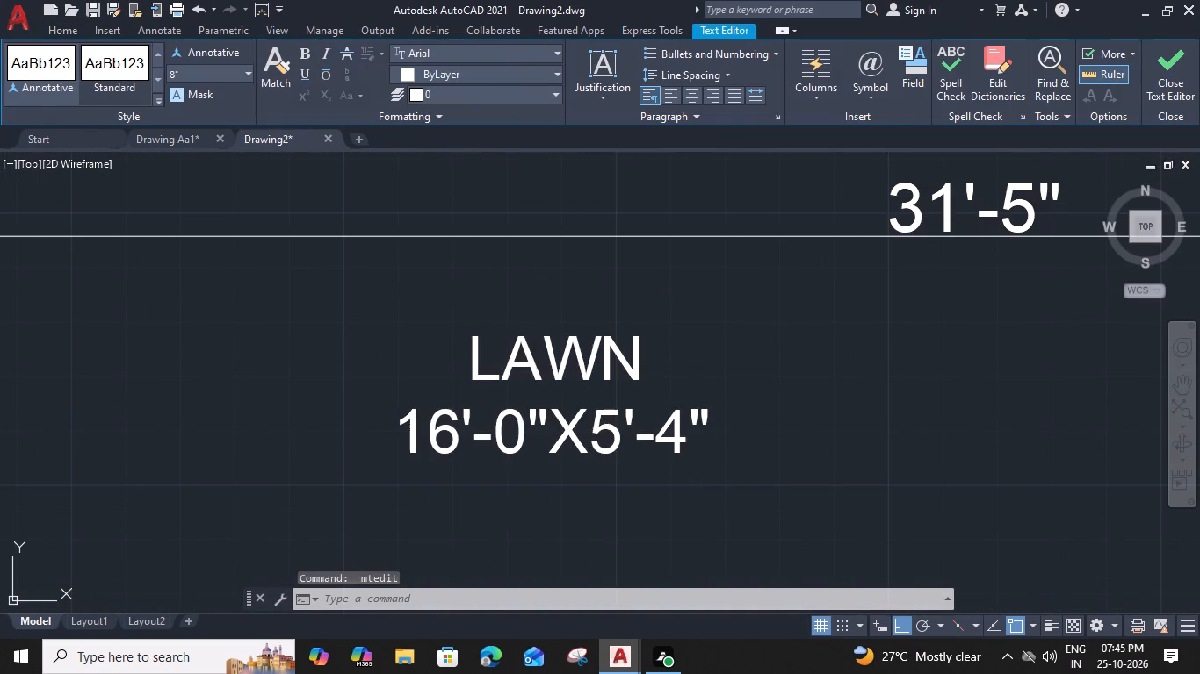
drag(666, 445, 572, 441)
double_click(560, 427)
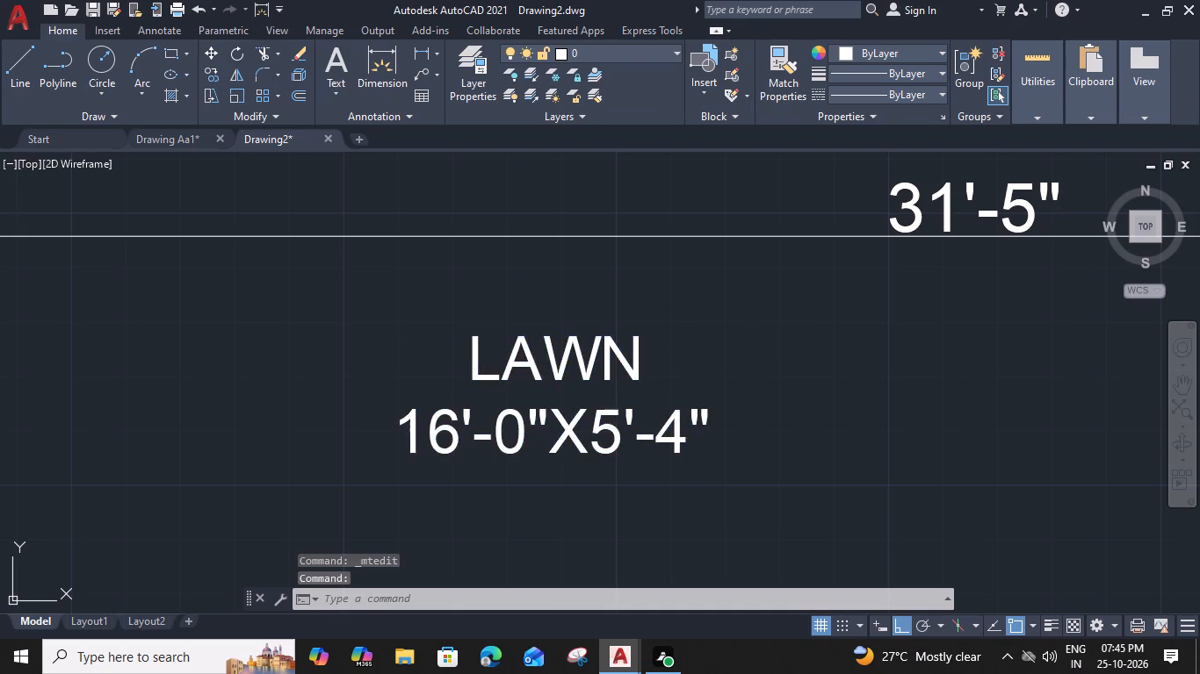
drag(707, 449, 723, 452)
drag(707, 436, 387, 376)
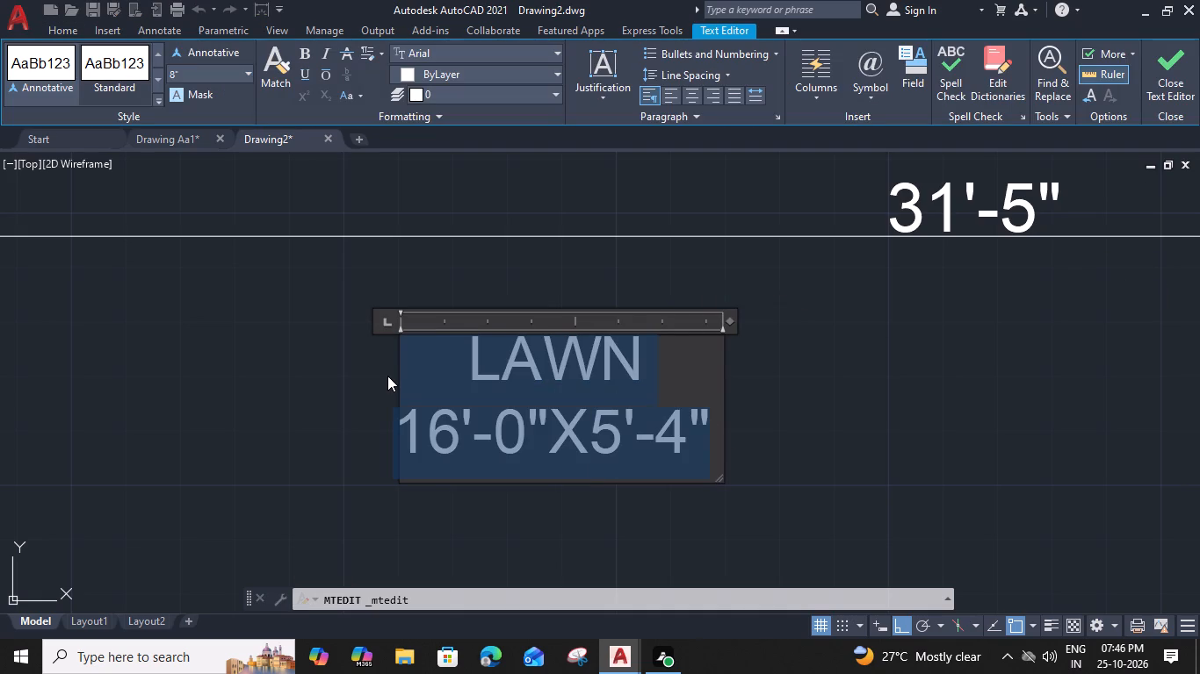
text(NOURTH)
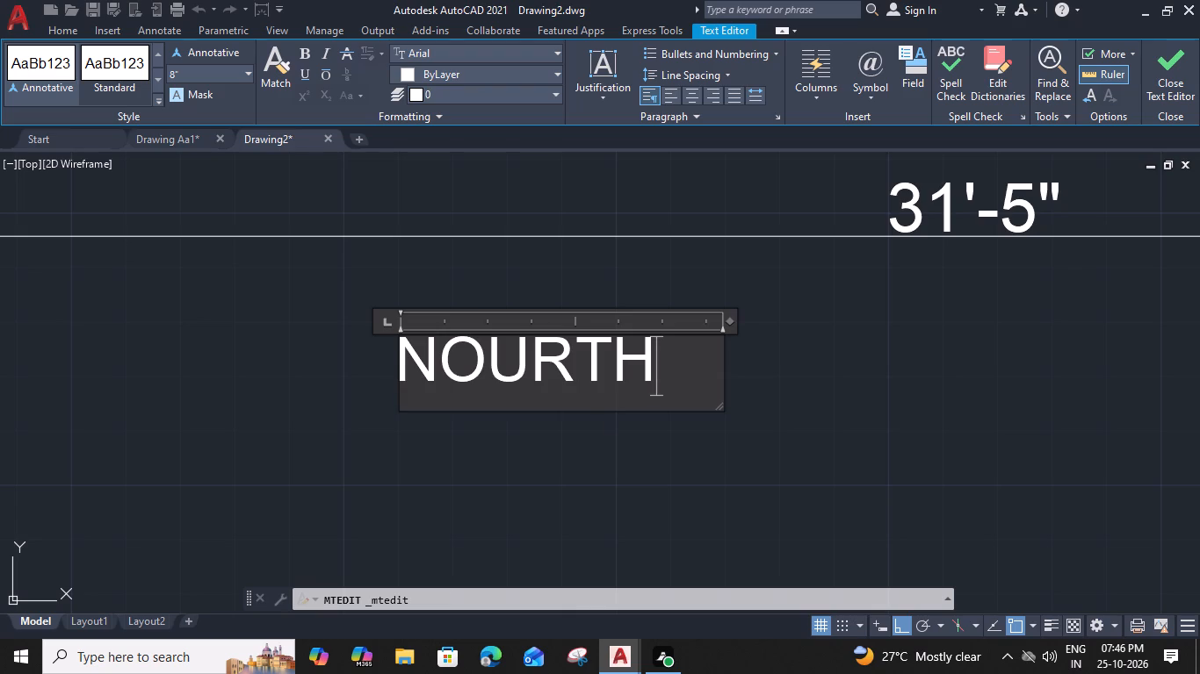
key(space)
text(FACE)
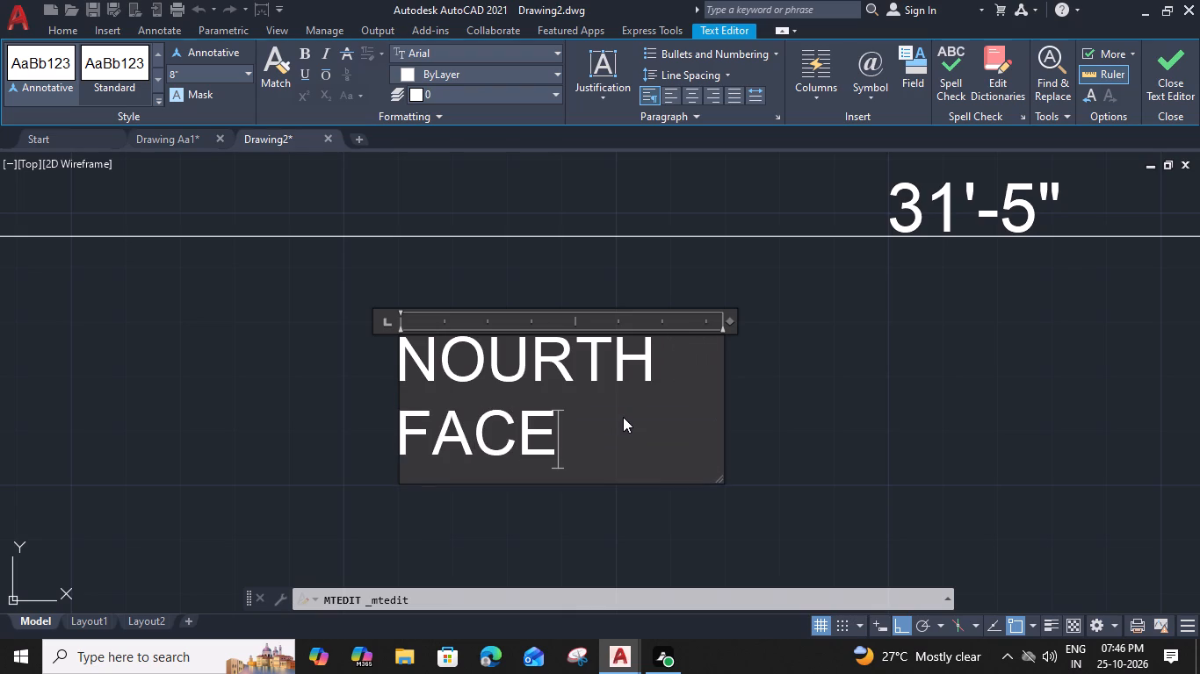
Widen the NOURTH FACE text frame to about 7' so the text fits on one line, and finish editing.
drag(728, 321, 770, 330)
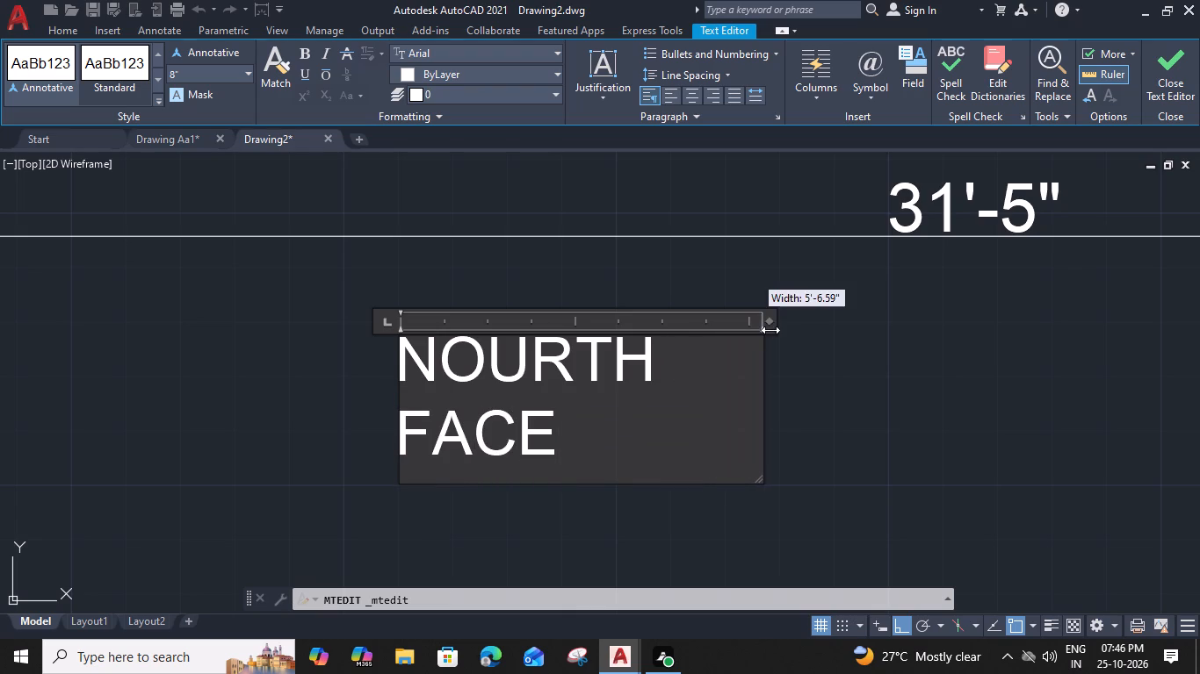
drag(770, 330, 836, 328)
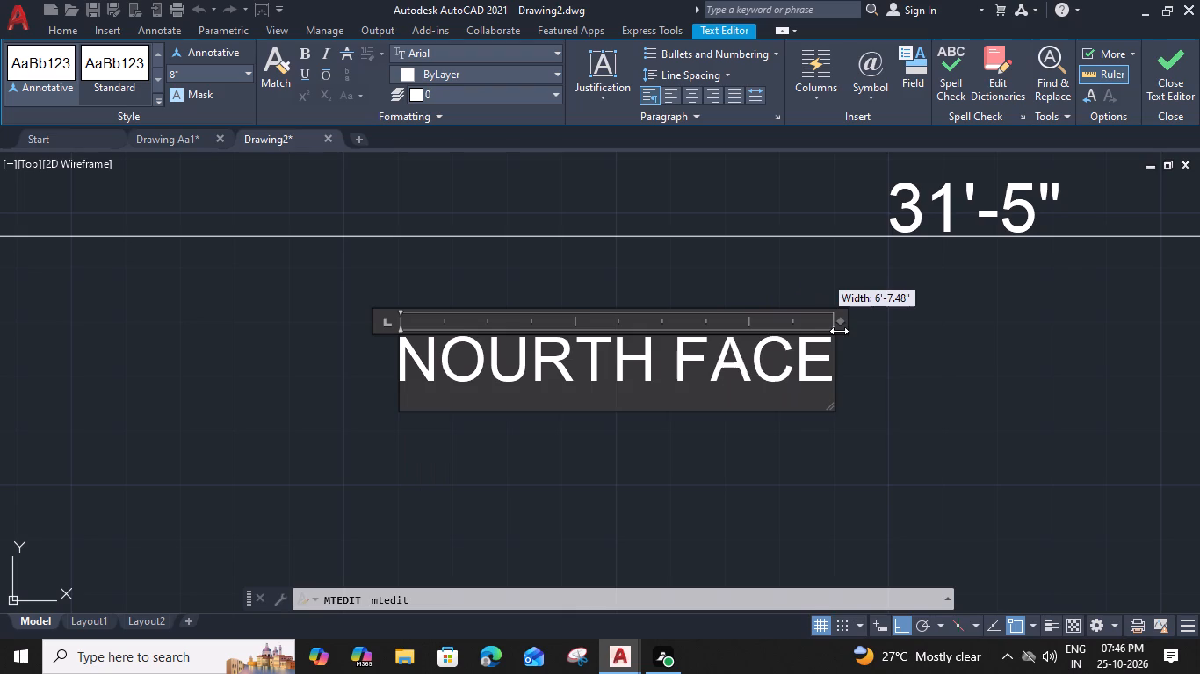
drag(837, 322, 863, 324)
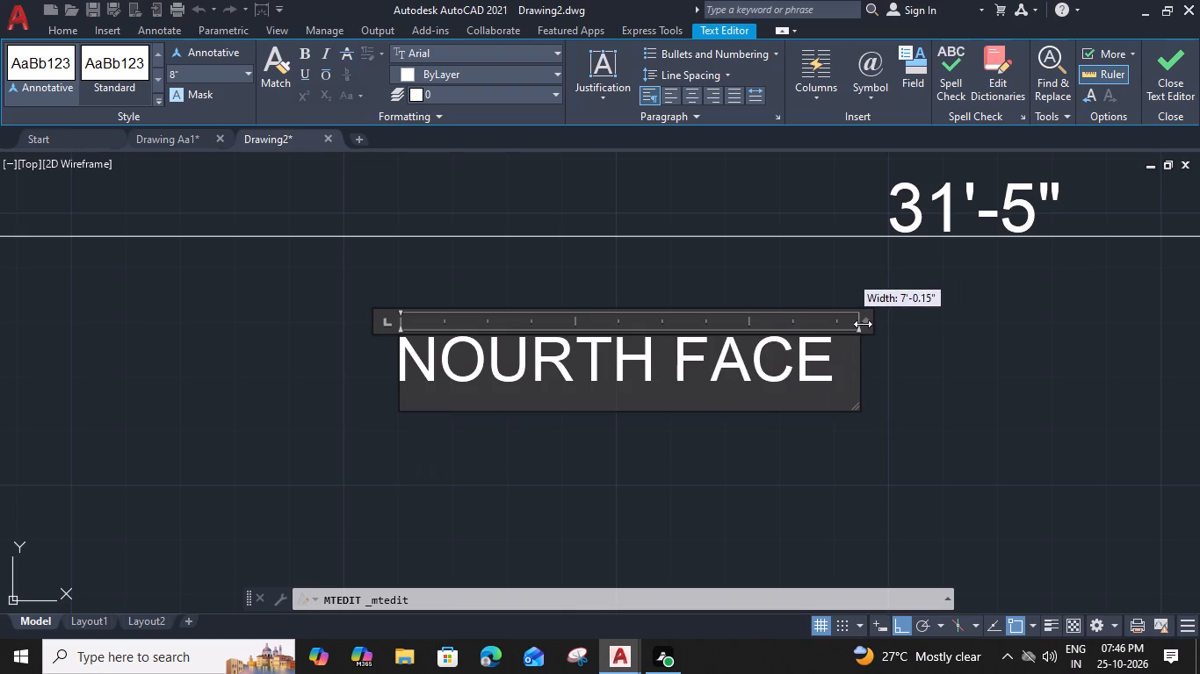
drag(863, 324, 858, 328)
click(623, 479)
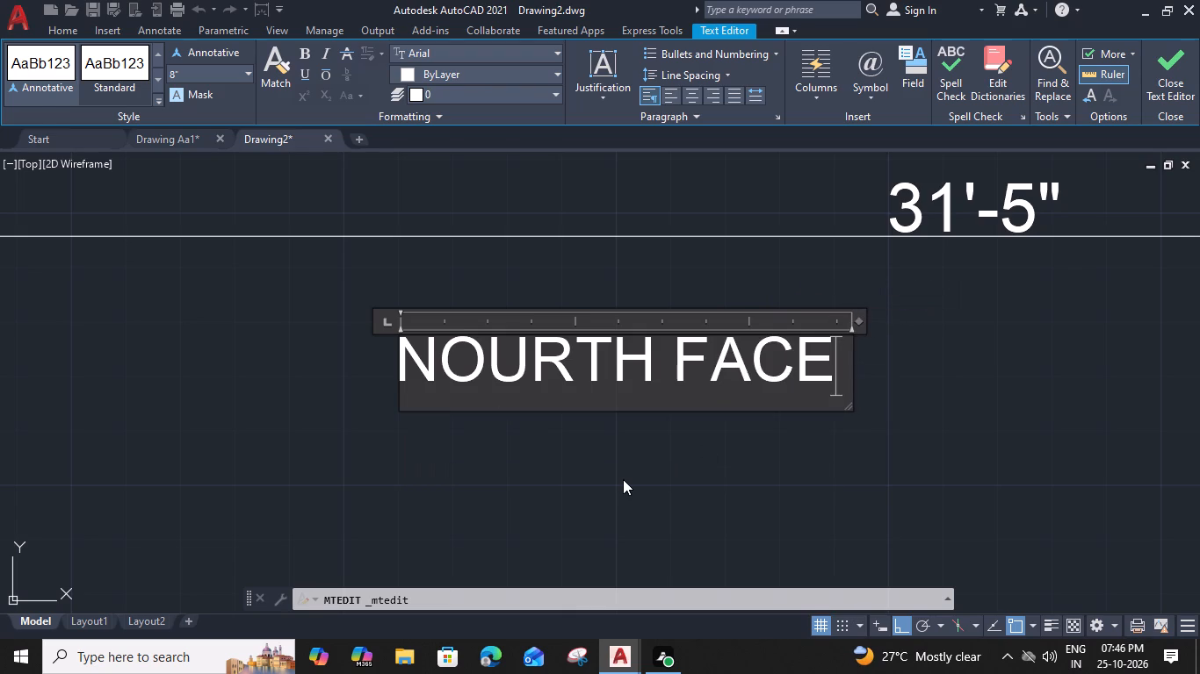
Draw a three-sided polygon, inscribed in a circle, centred just below the middle of the NOURTH FACE text.
text(POL)
key(space)
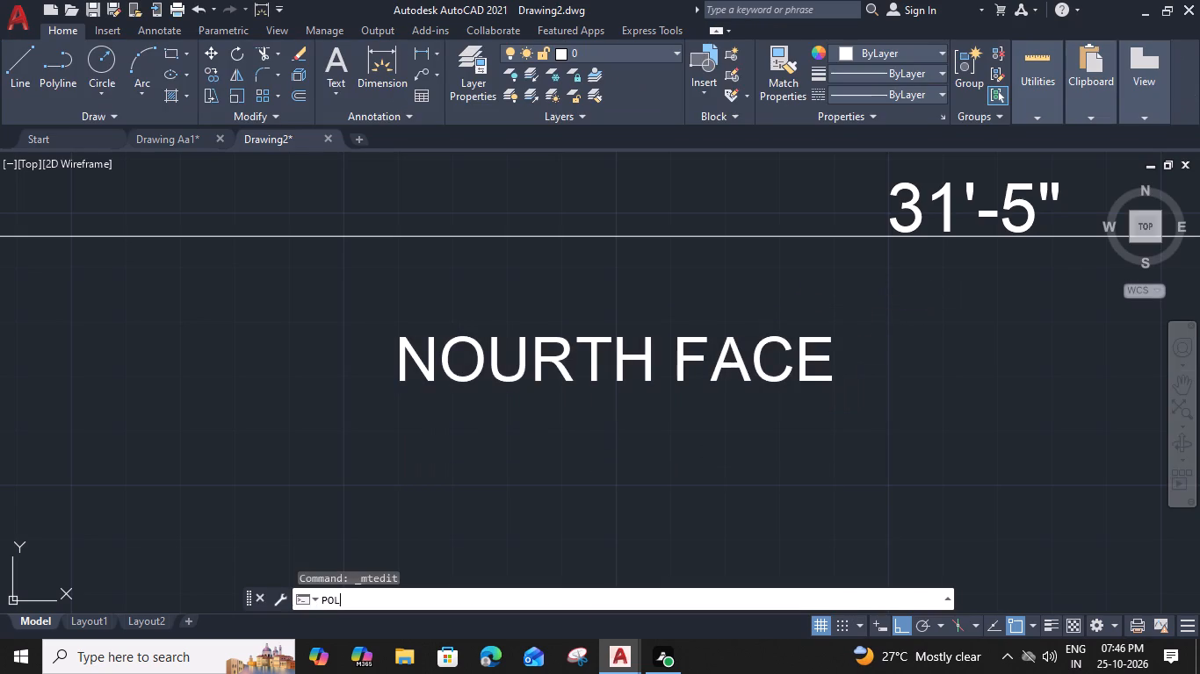
click(617, 425)
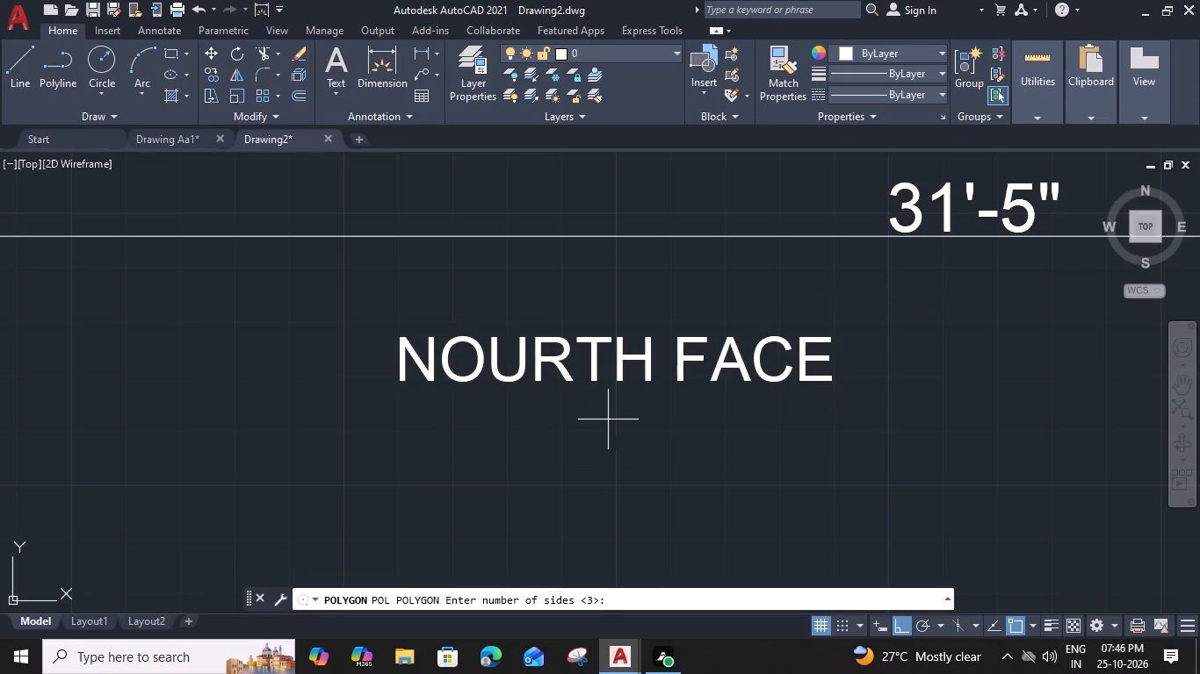
click(607, 419)
key(space)
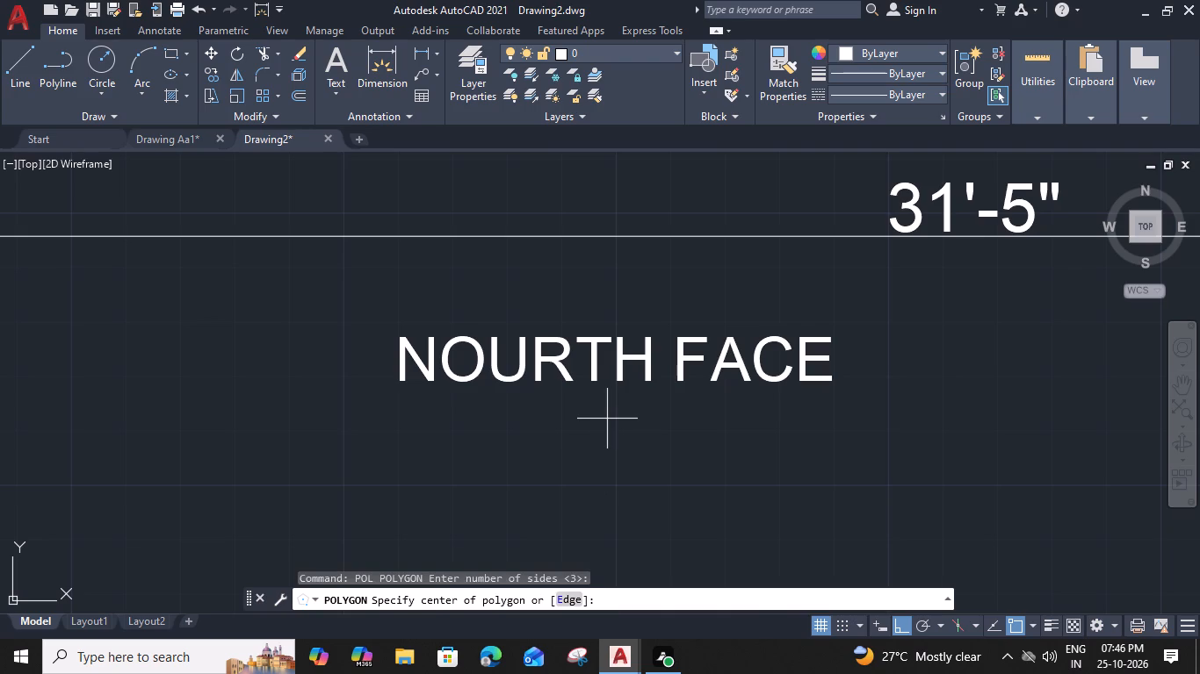
click(618, 427)
key(space)
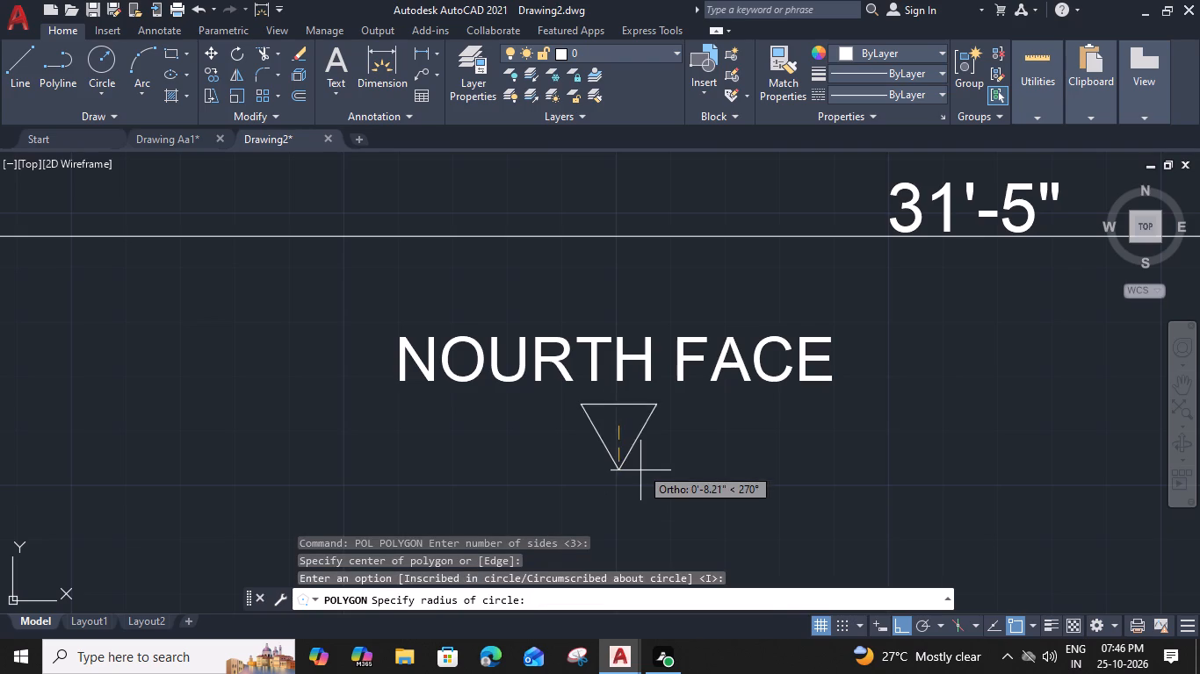
scroll(620, 405, up, 2)
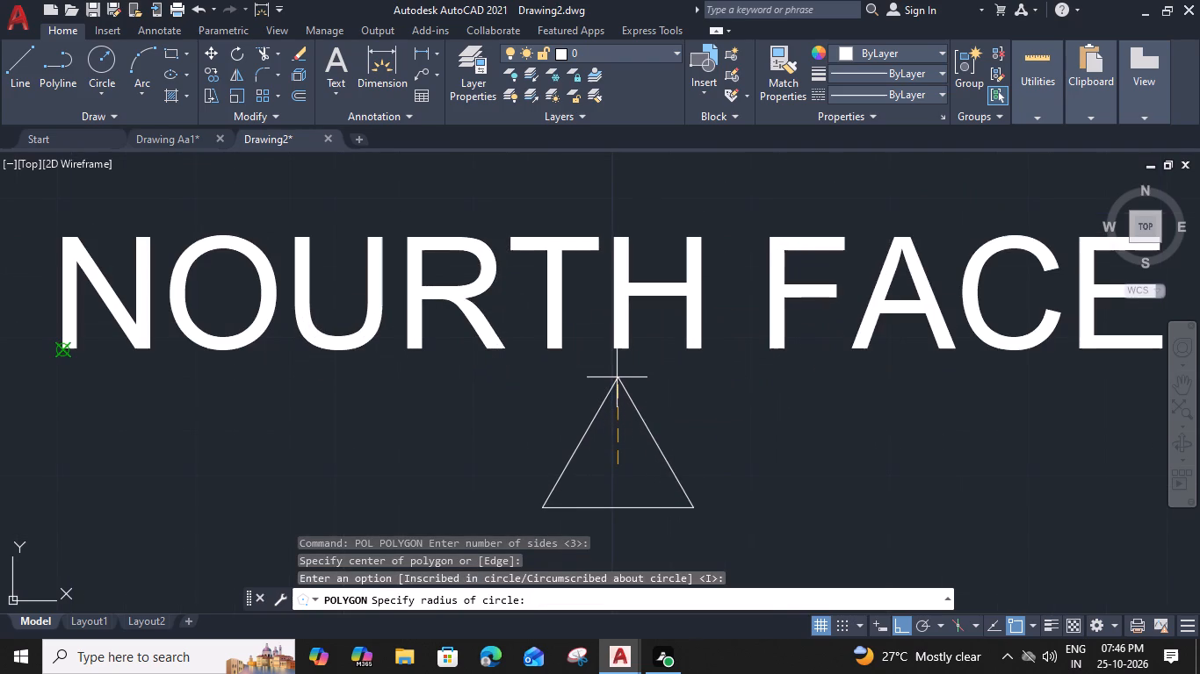
click(617, 377)
scroll(620, 444, down, 4)
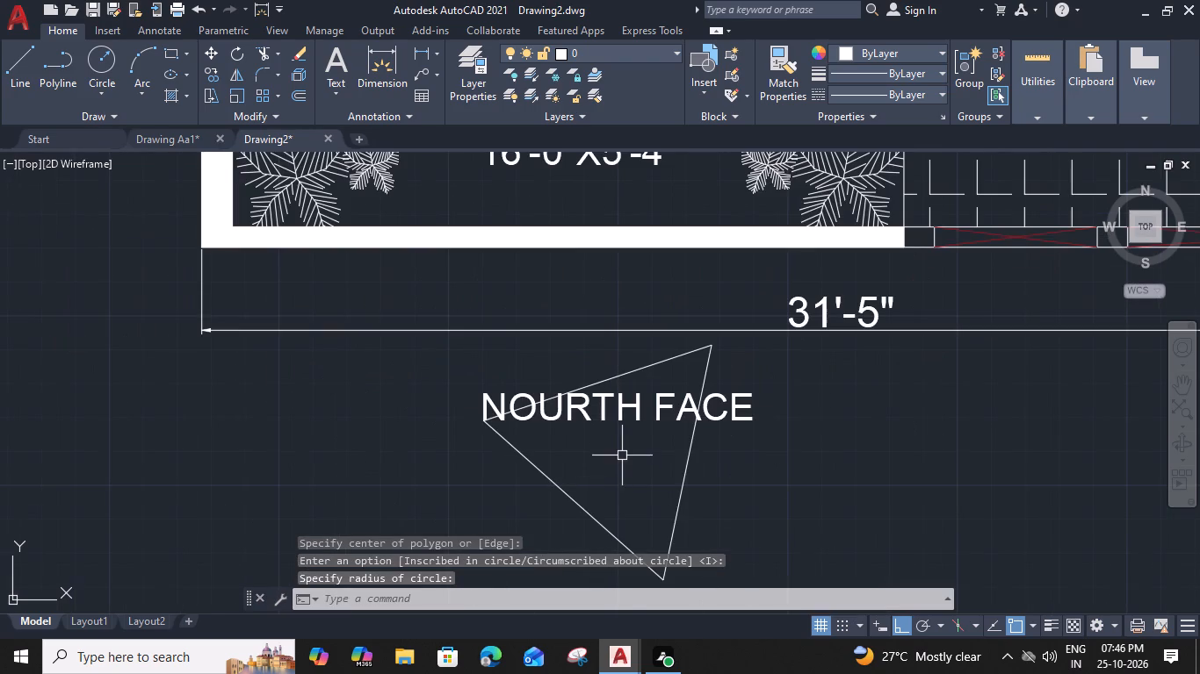
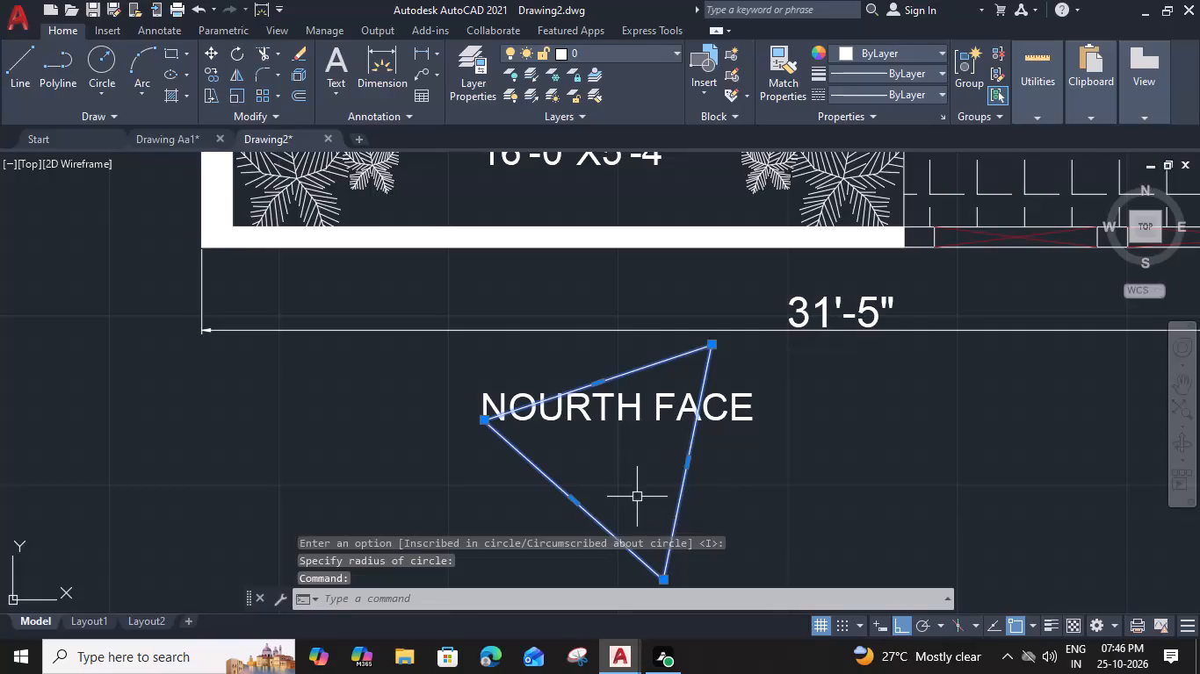
Delete the oversized tilted triangle overlapping the NOURTH FACE text.
key(Delete)
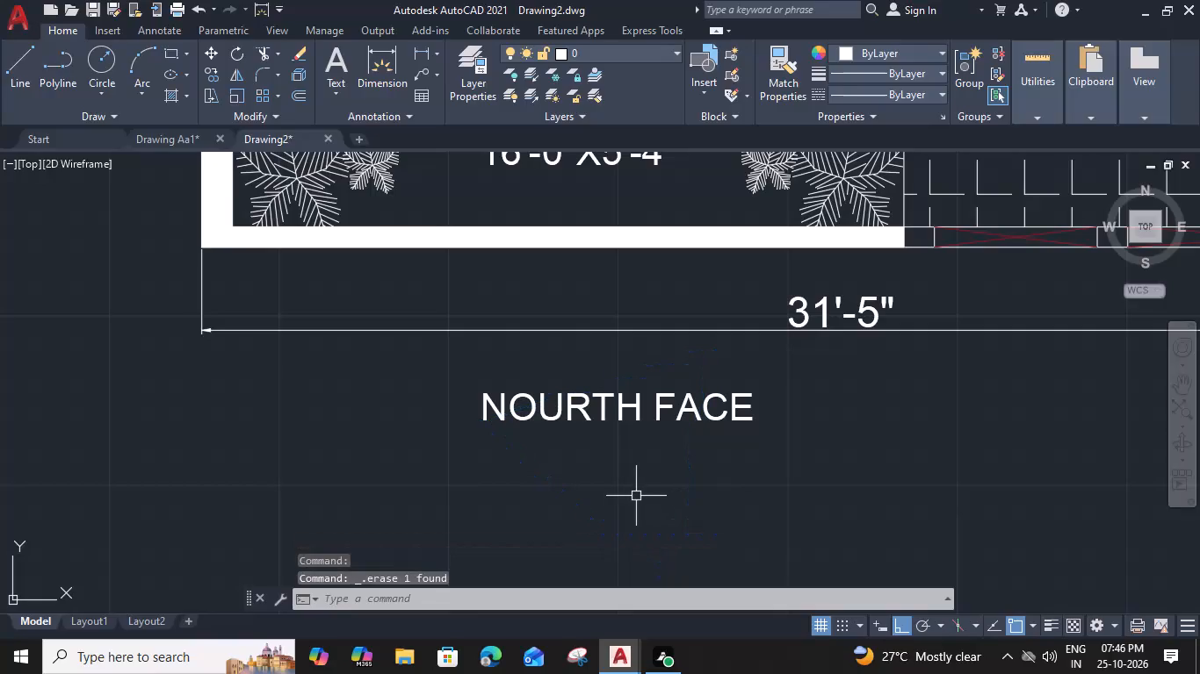
key(space)
key(Escape)
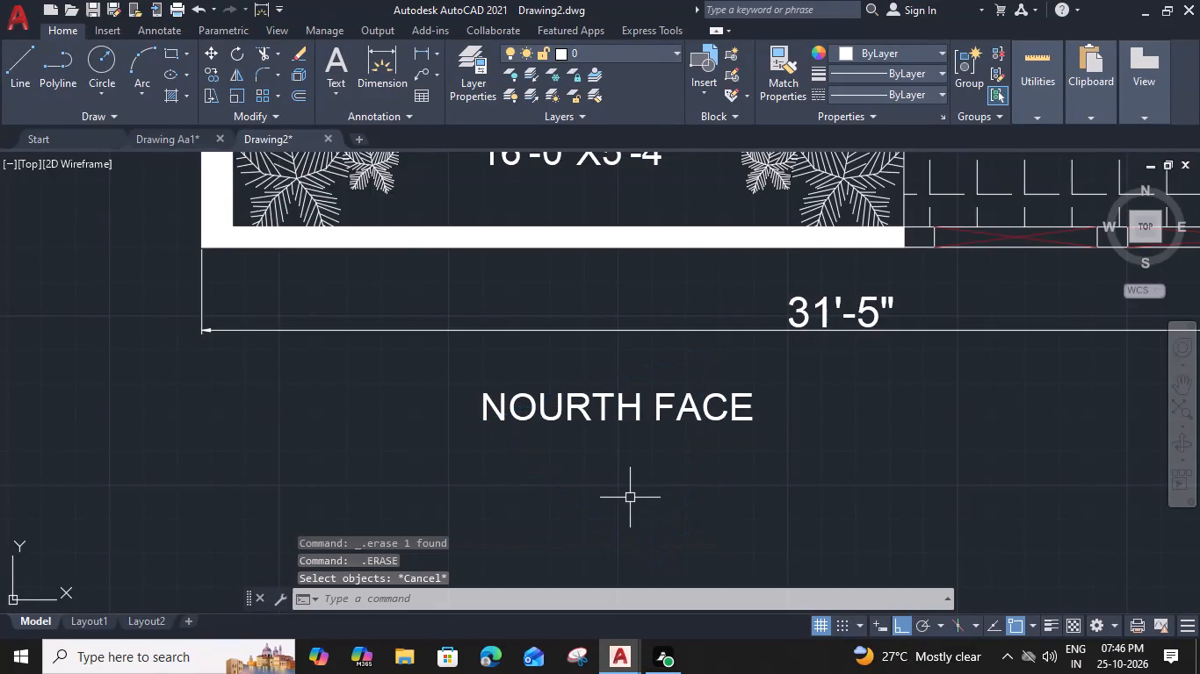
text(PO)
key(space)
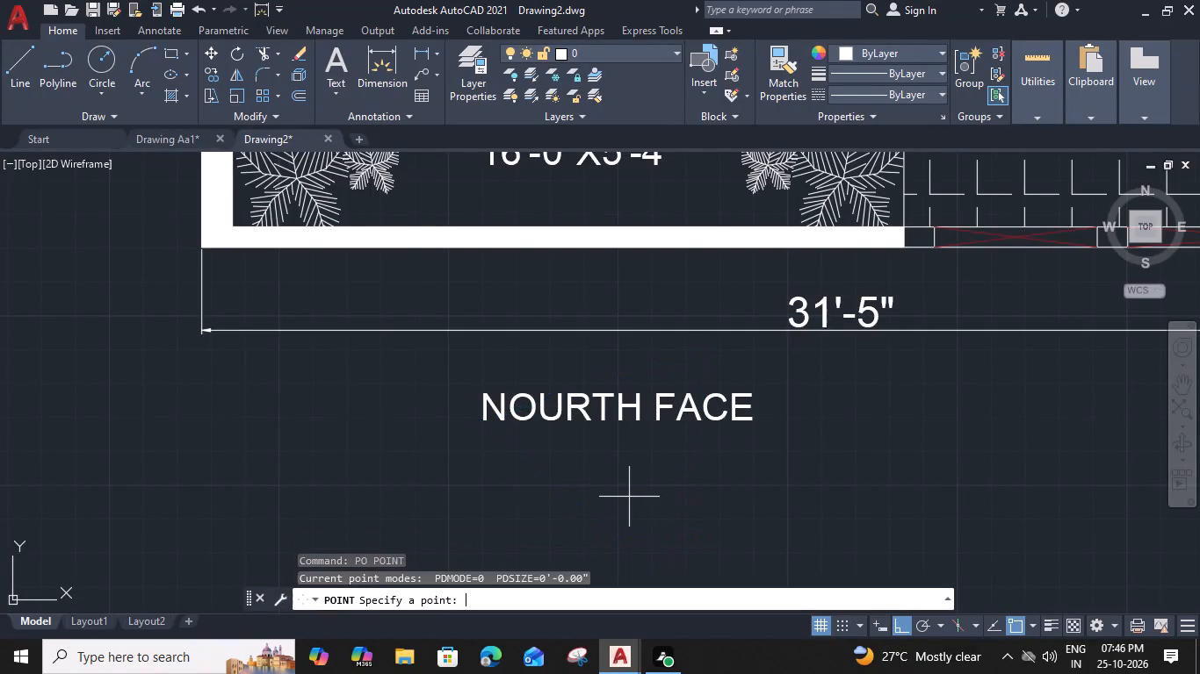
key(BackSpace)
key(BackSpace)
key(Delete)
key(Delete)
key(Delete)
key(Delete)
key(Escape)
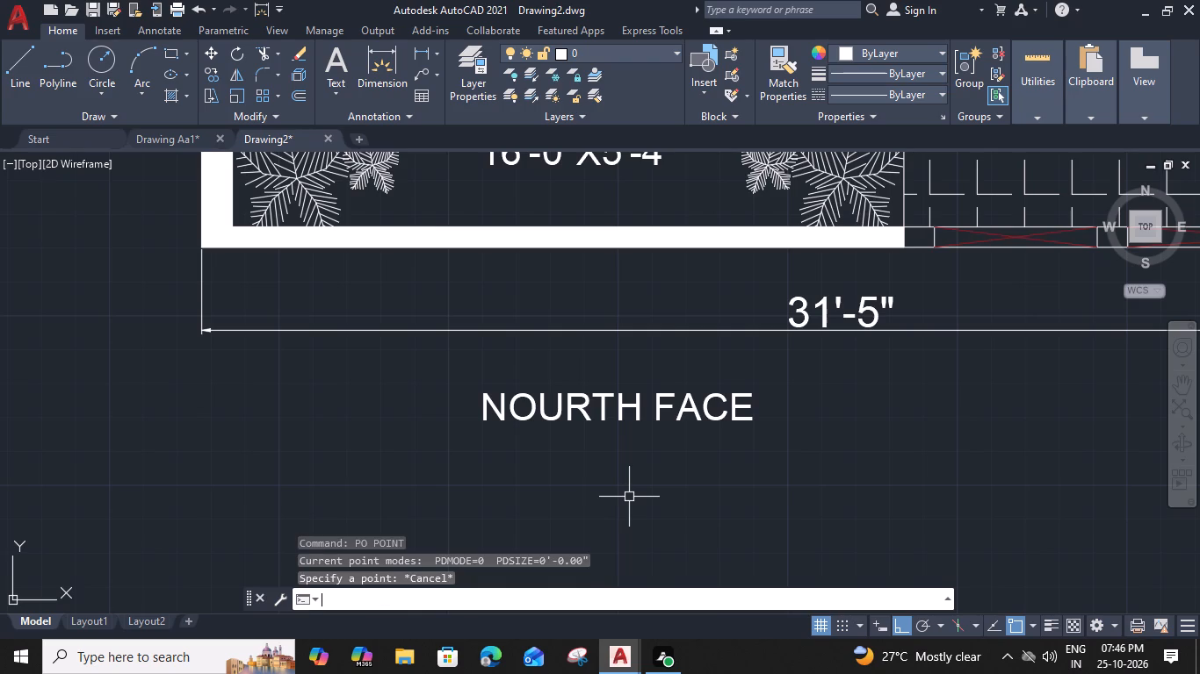
Draw a small upright three-sided polygon, inscribed in a circle, centred below the middle of the NOURTH FACE text and pointing up at it.
text(POL)
key(space)
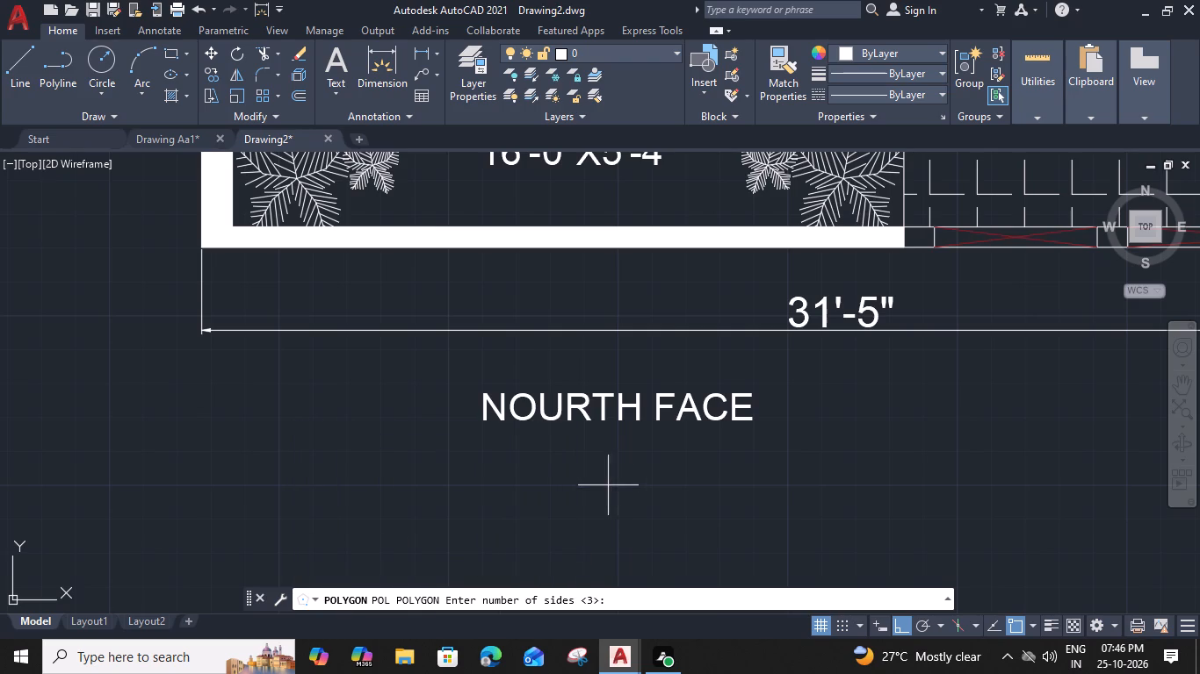
click(618, 481)
key(space)
click(618, 485)
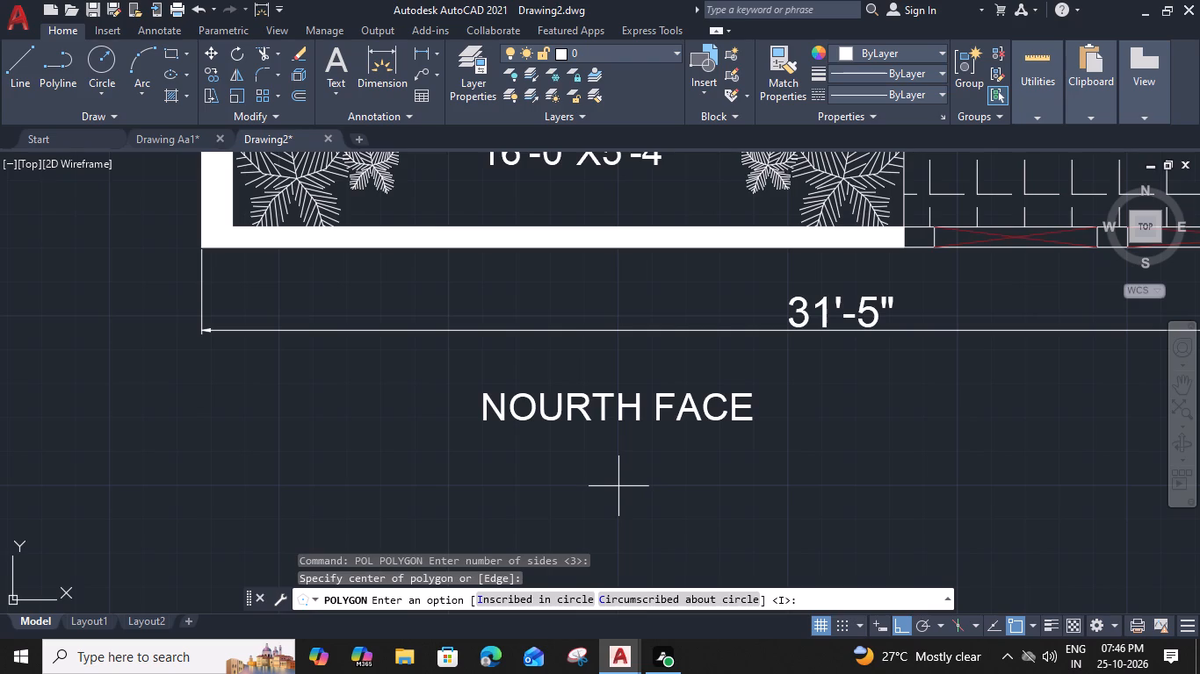
click(618, 487)
key(space)
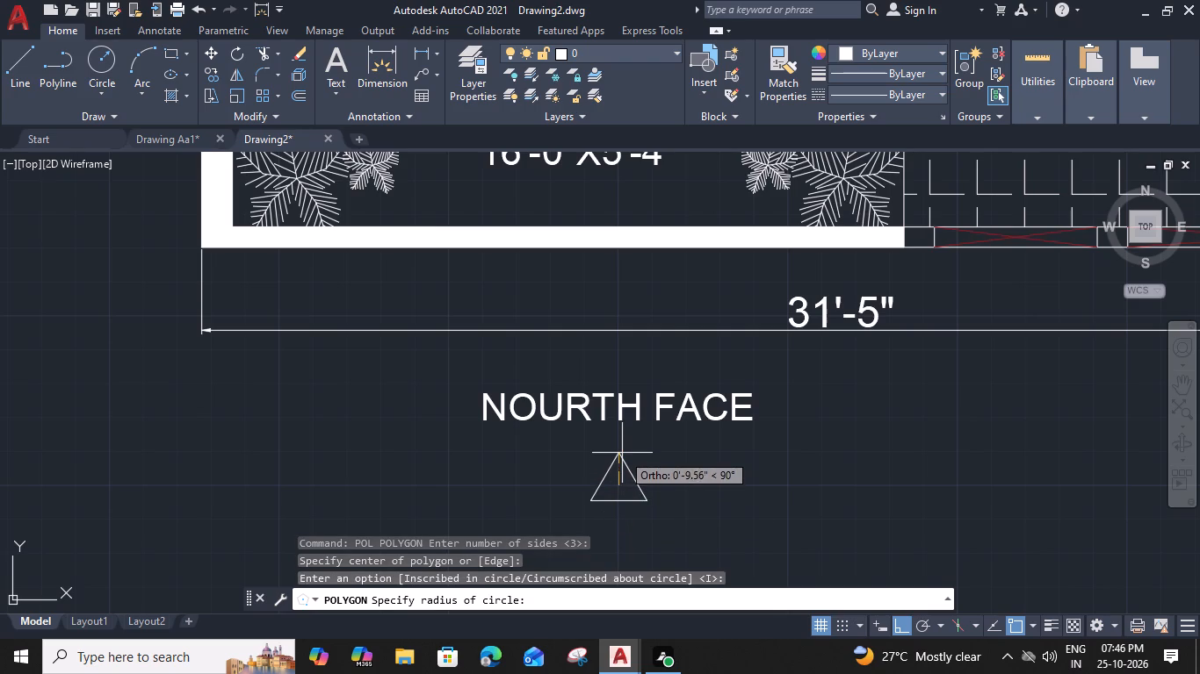
click(618, 458)
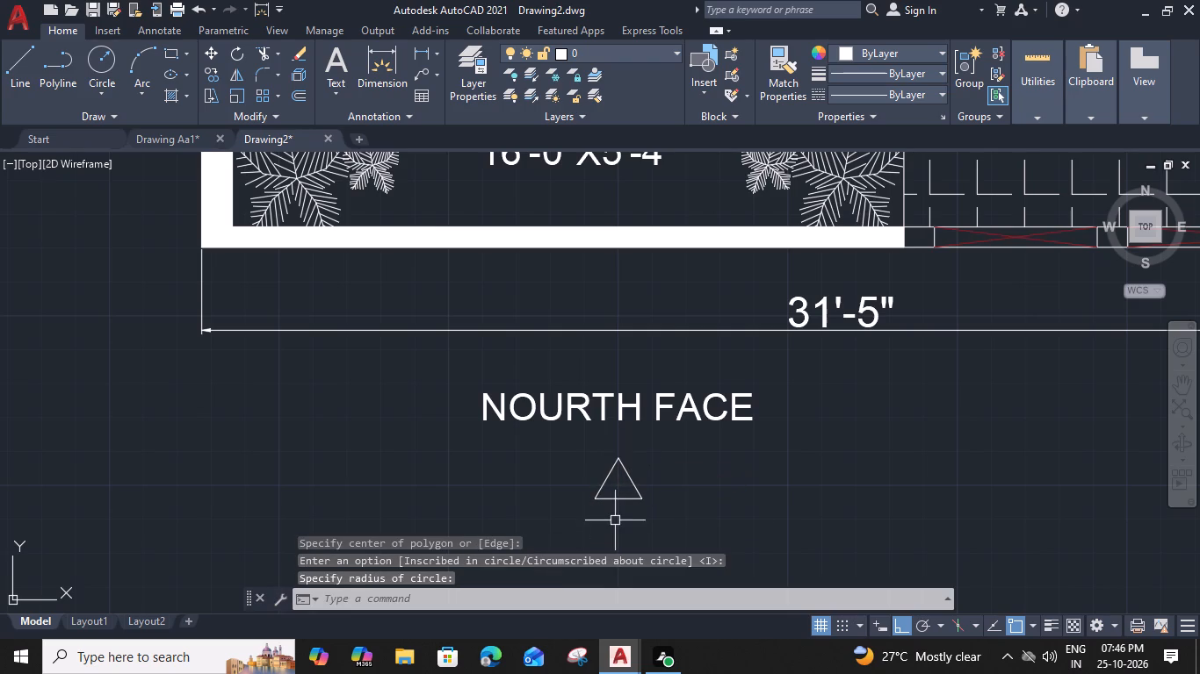
Stretch the small triangle's base downward and both slanted sides outward, making it taller and wider but still symmetrical under the text.
click(617, 498)
scroll(618, 504, up, 2)
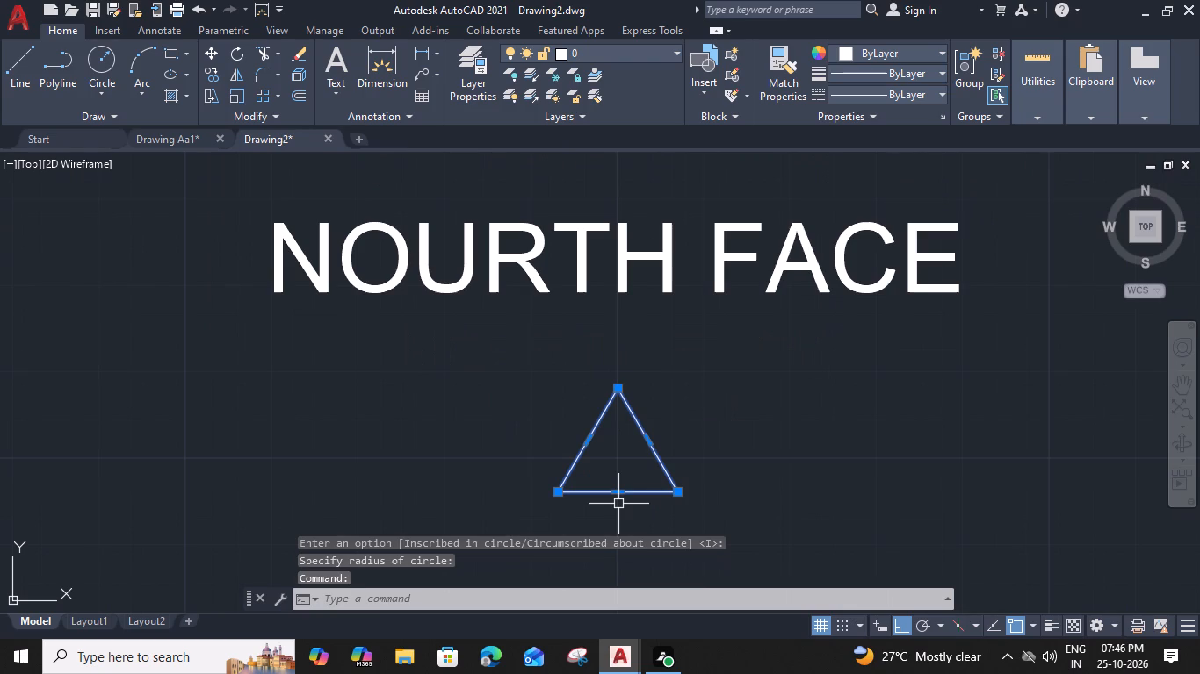
click(618, 493)
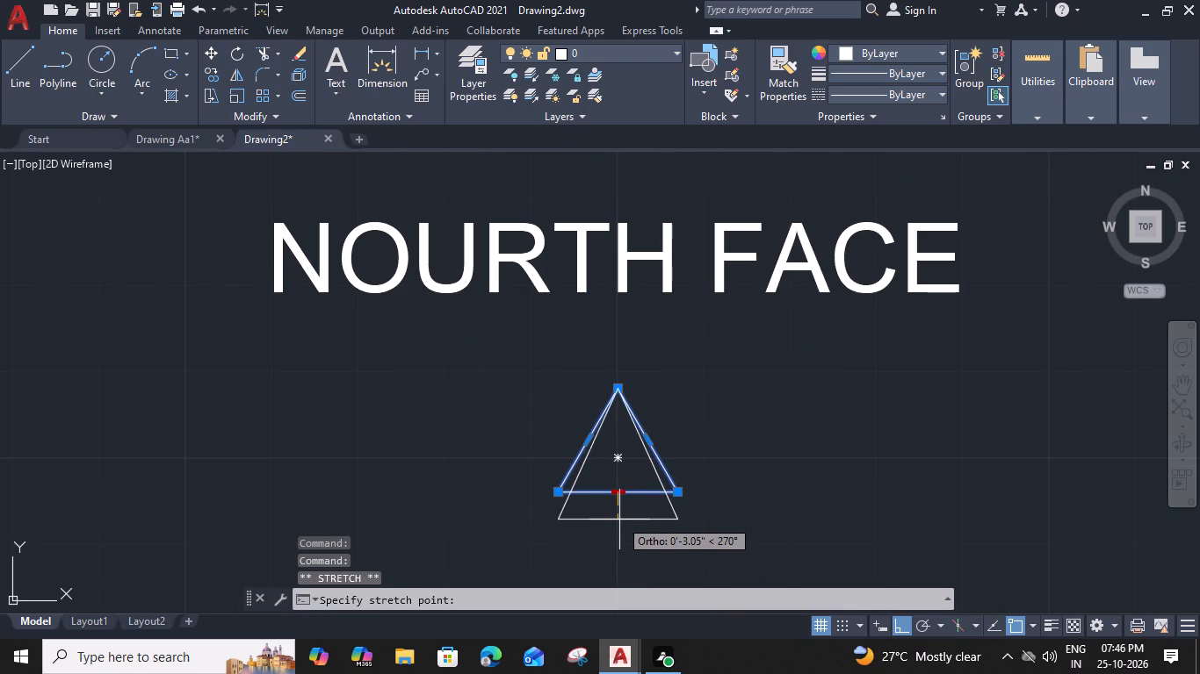
click(618, 536)
click(647, 464)
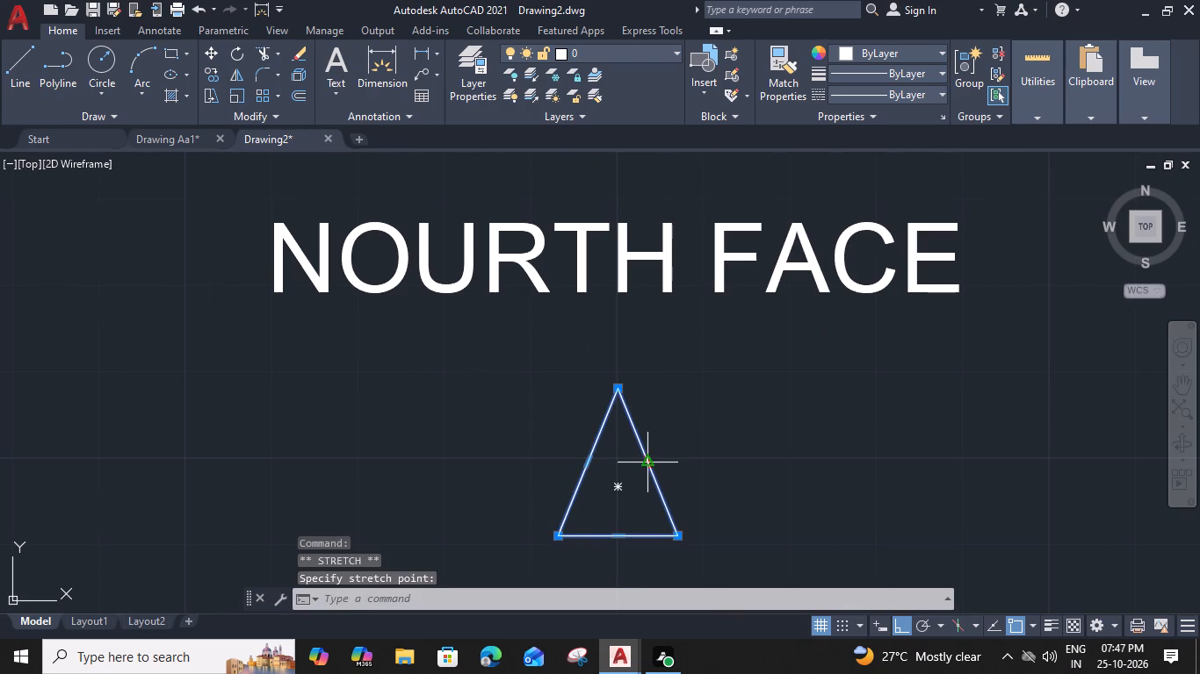
click(667, 468)
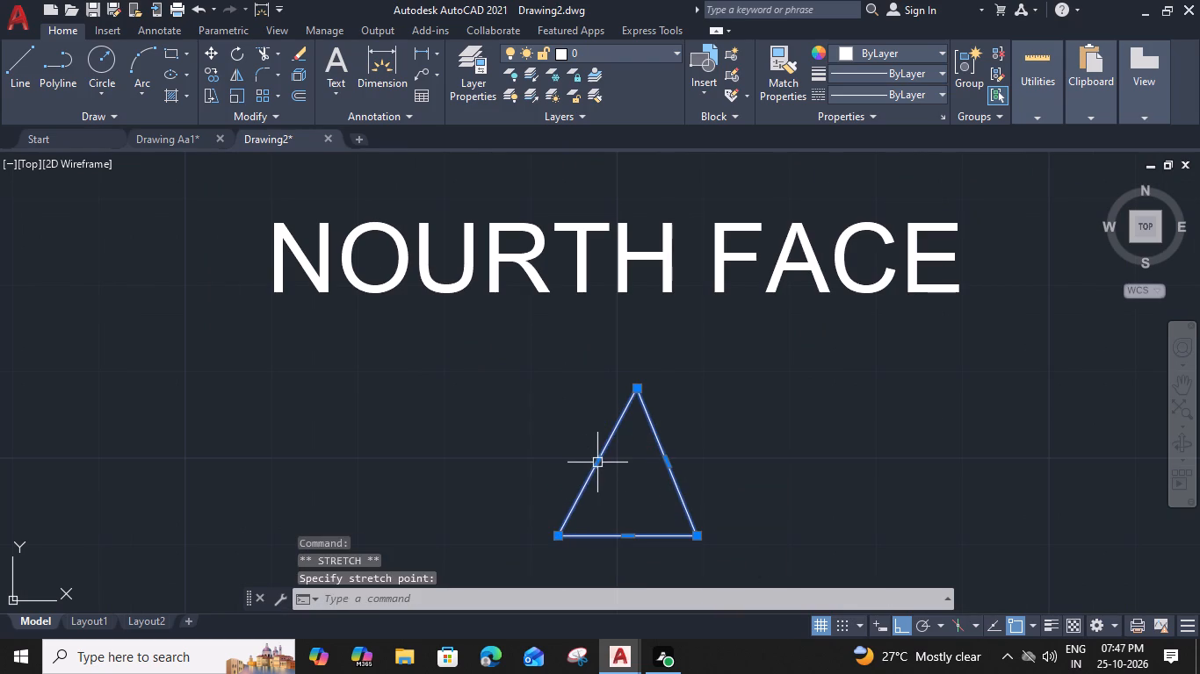
click(594, 466)
click(576, 465)
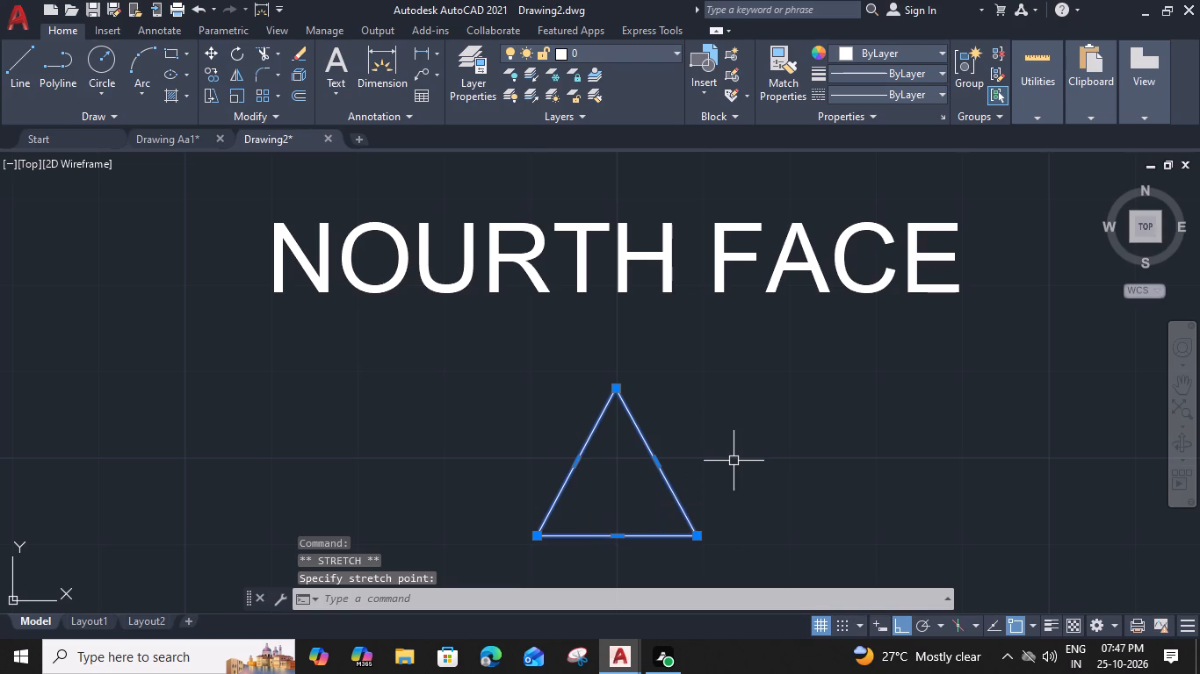
key(Escape)
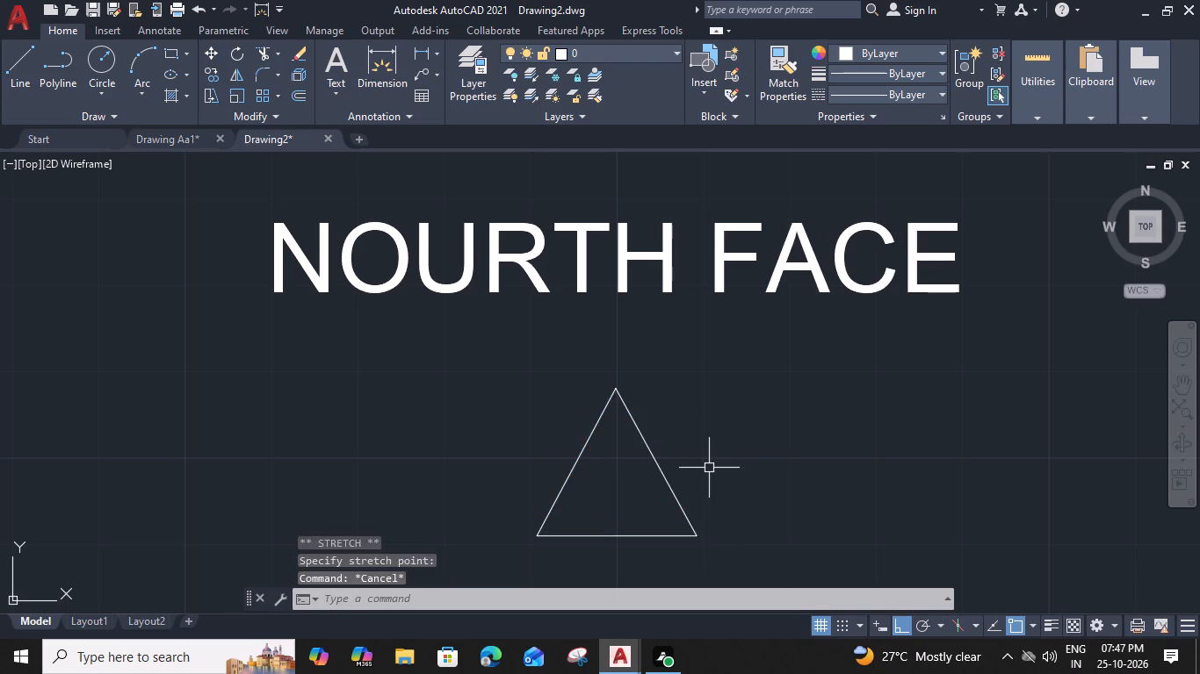
Fill the triangle below the NOURTH FACE text with a SOLID hatch.
key(h)
key(space)
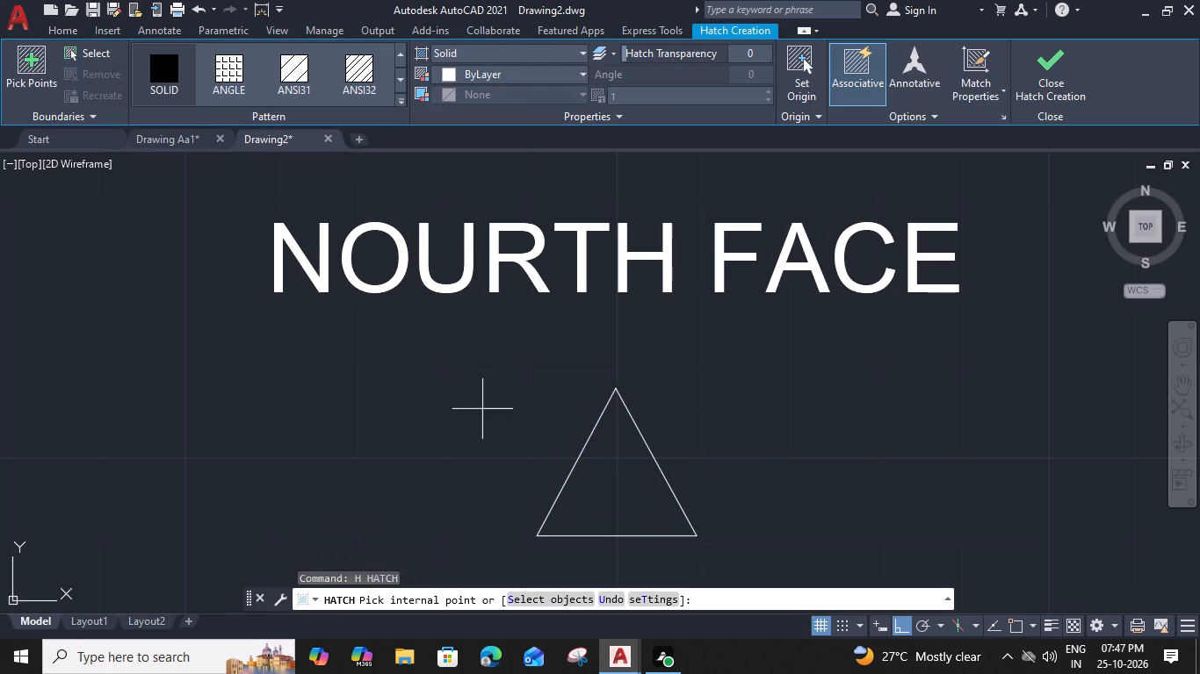
click(148, 63)
click(615, 483)
Add the same solid fill to the UP arrowheads at the parking-side entrance steps and the dining-area staircase, and finish the hatch.
scroll(712, 290, down, 8)
middle_drag(699, 306, 656, 528)
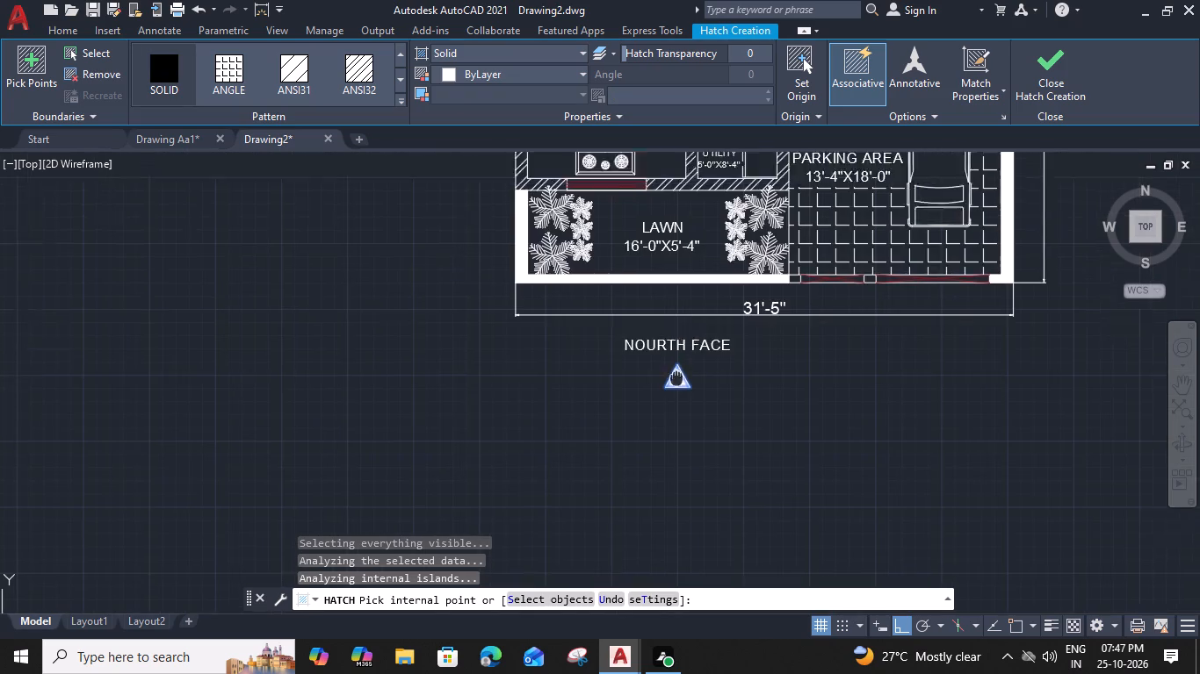
middle_drag(656, 528, 648, 620)
scroll(779, 313, up, 3)
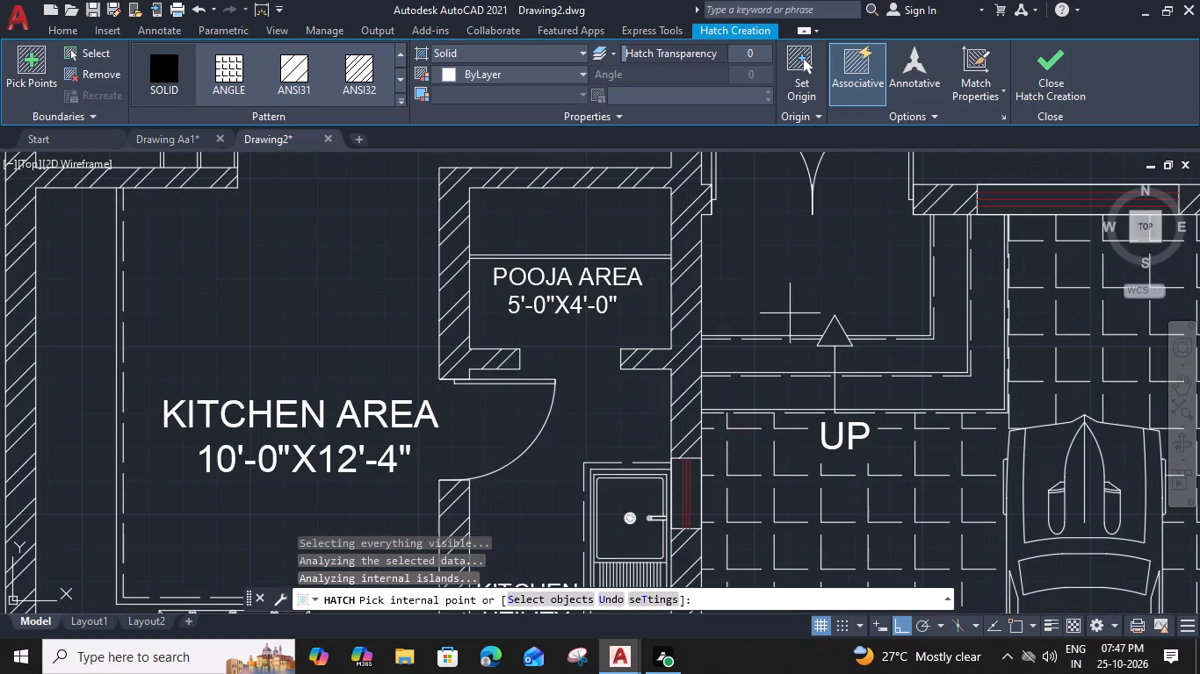
scroll(832, 331, up, 2)
click(834, 333)
scroll(815, 332, down, 3)
middle_drag(661, 298, 661, 673)
scroll(437, 338, up, 4)
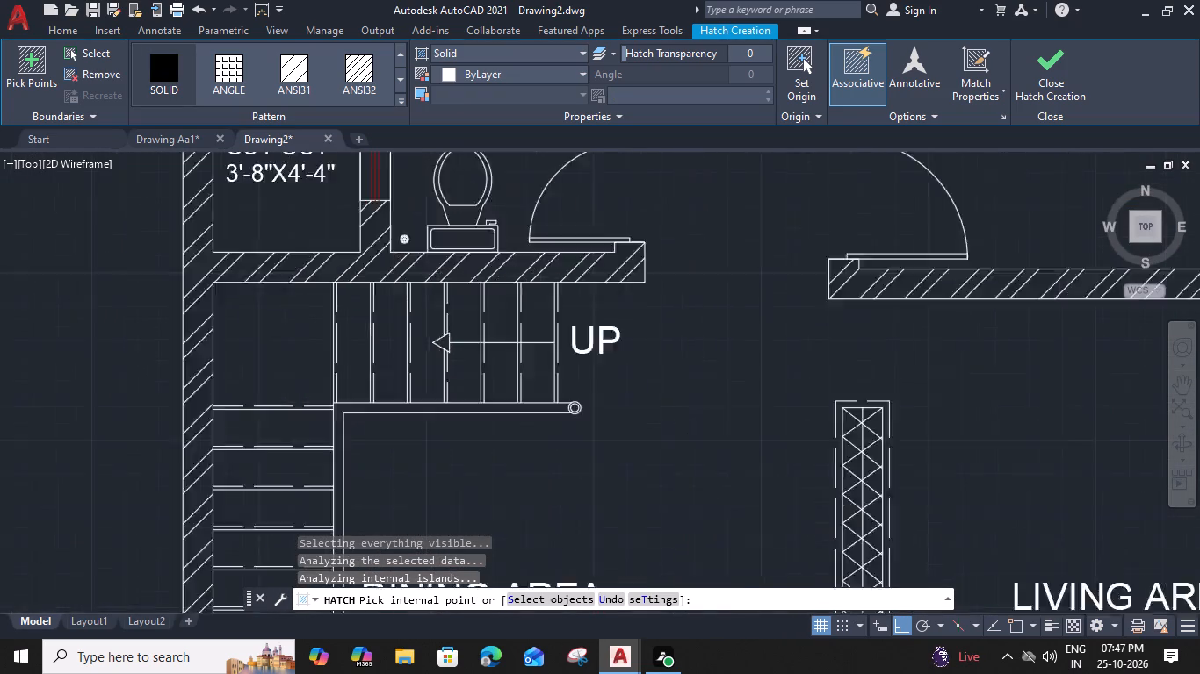
scroll(447, 338, up, 1)
click(445, 348)
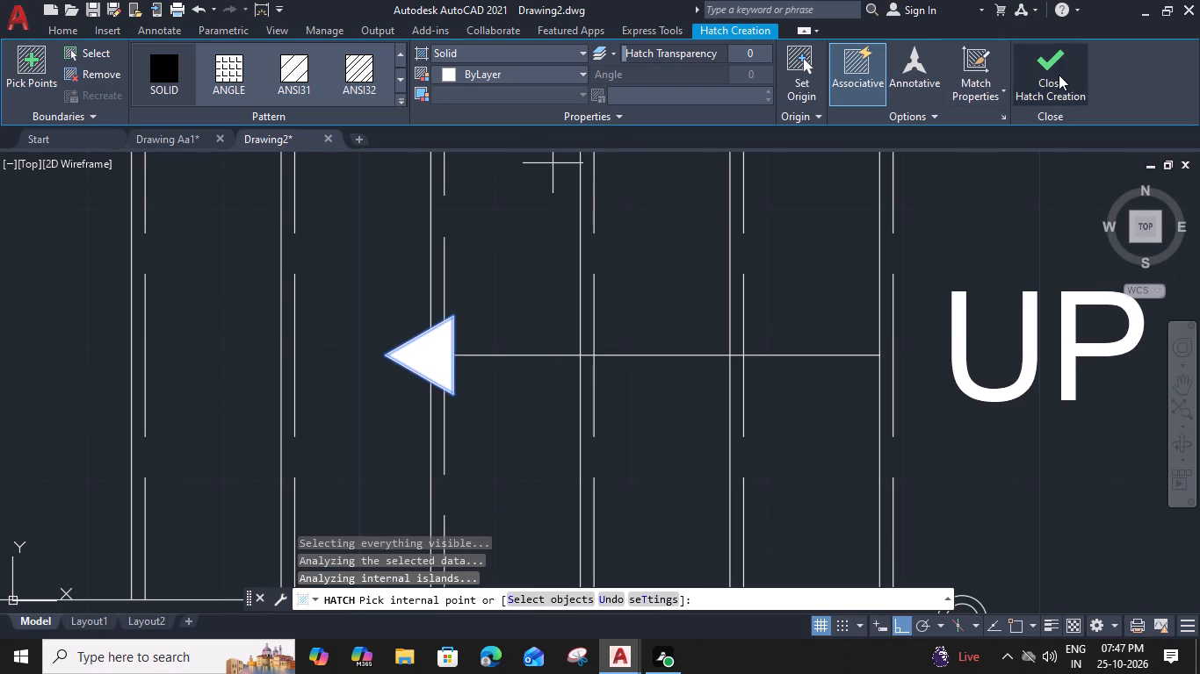
click(1059, 75)
Save the completed house plan in the Documents folder as Drawing Ab2, in AutoCAD 2018 Drawing format.
scroll(874, 355, down, 9)
middle_drag(878, 449, 878, 448)
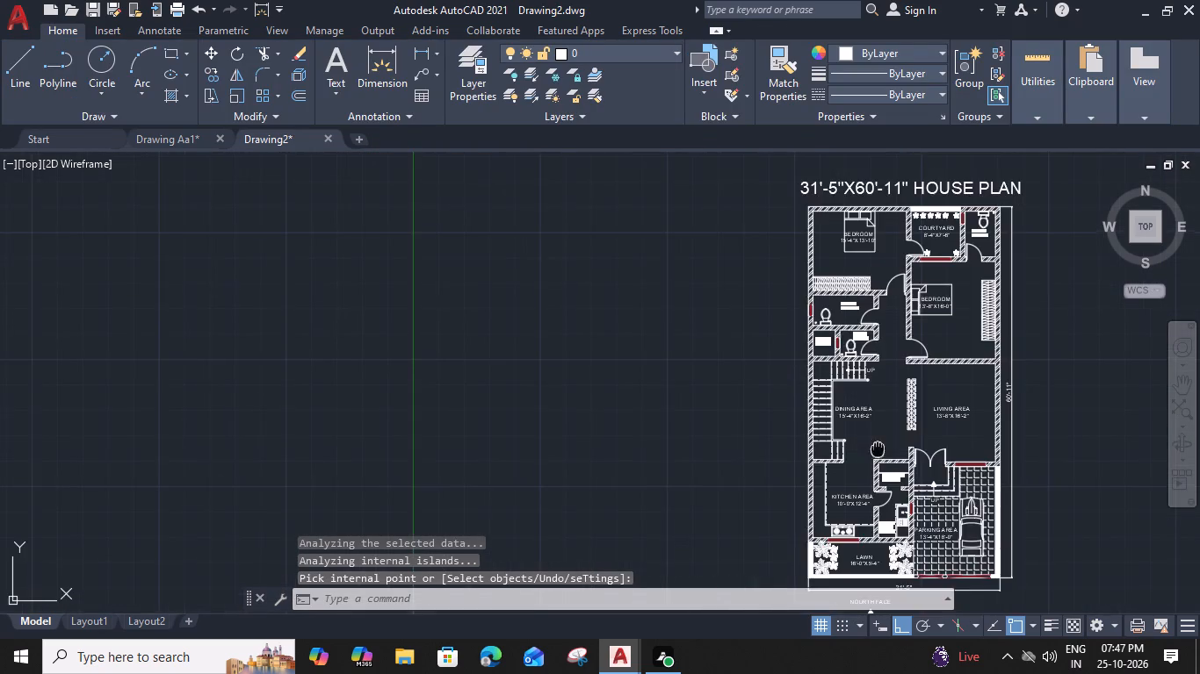
middle_drag(878, 448, 596, 373)
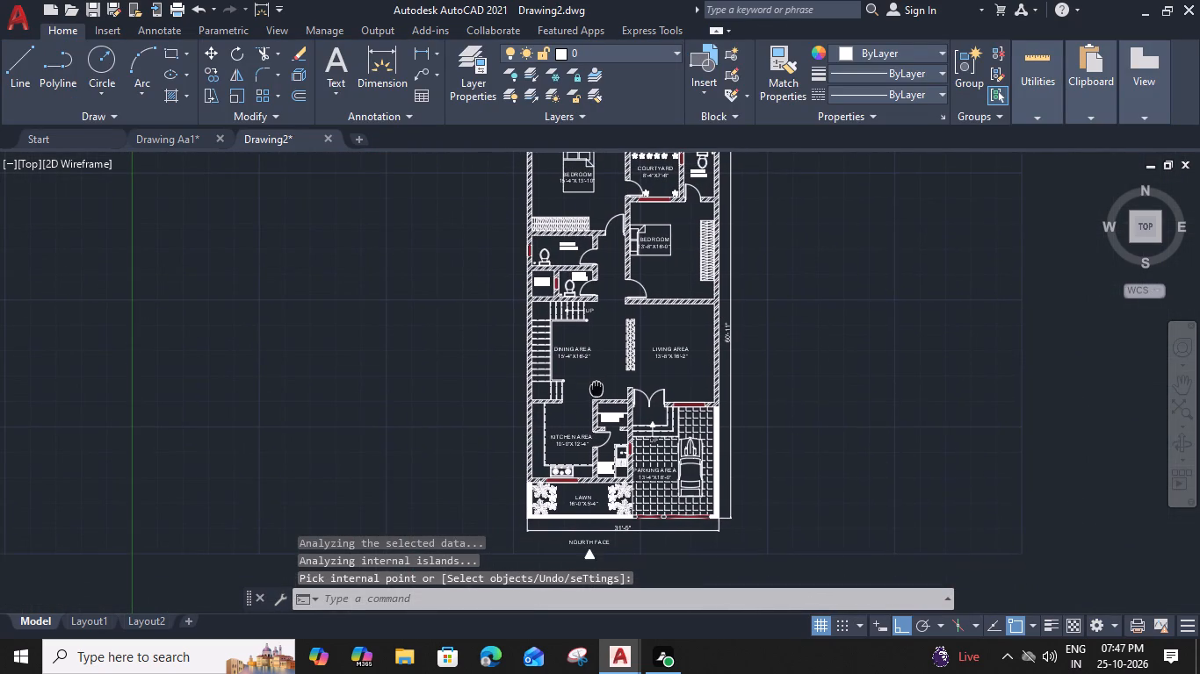
middle_drag(596, 373, 603, 440)
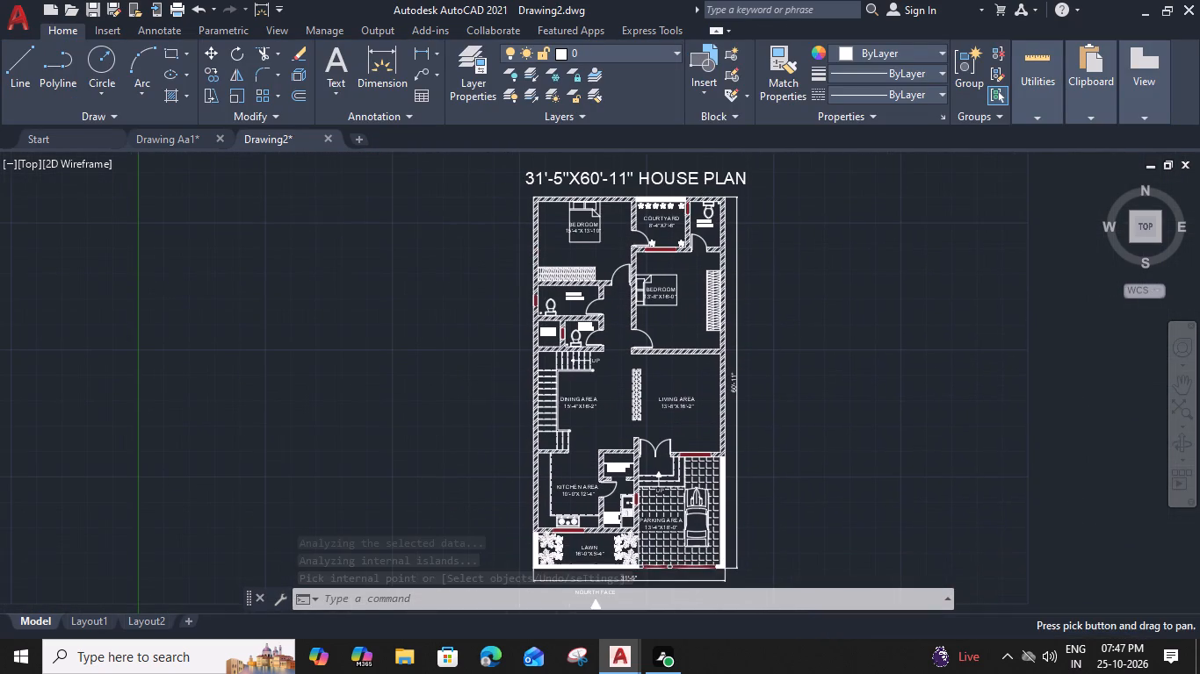
scroll(603, 440, down, 1)
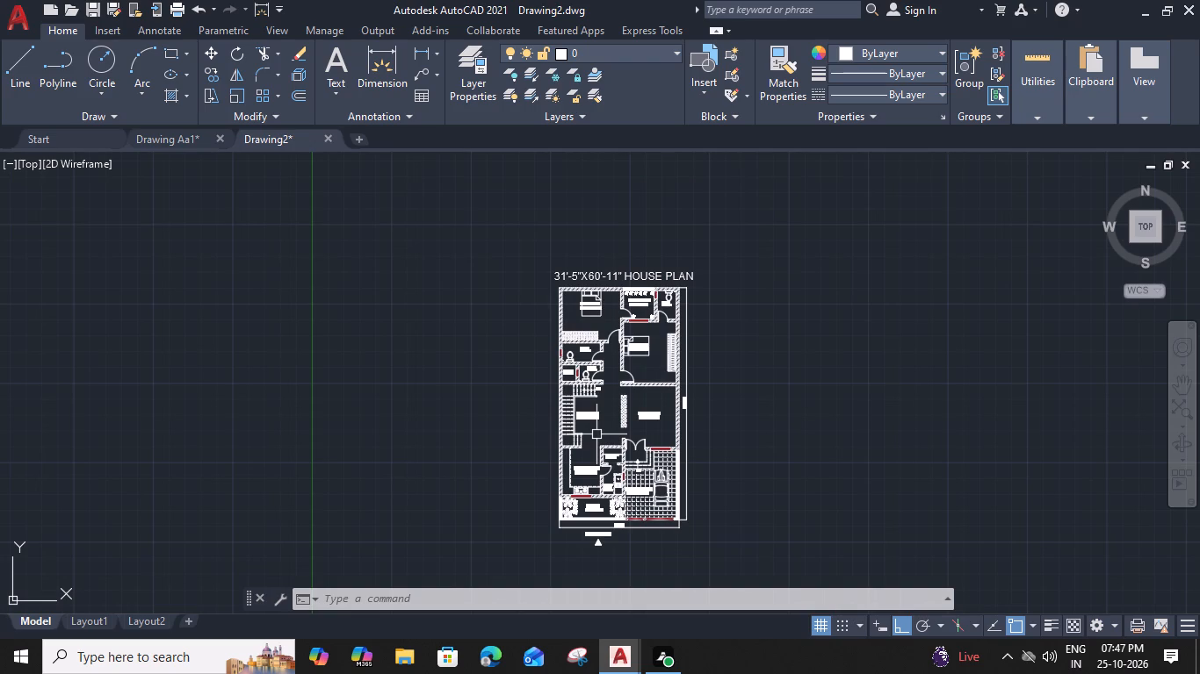
key(ctrl+s)
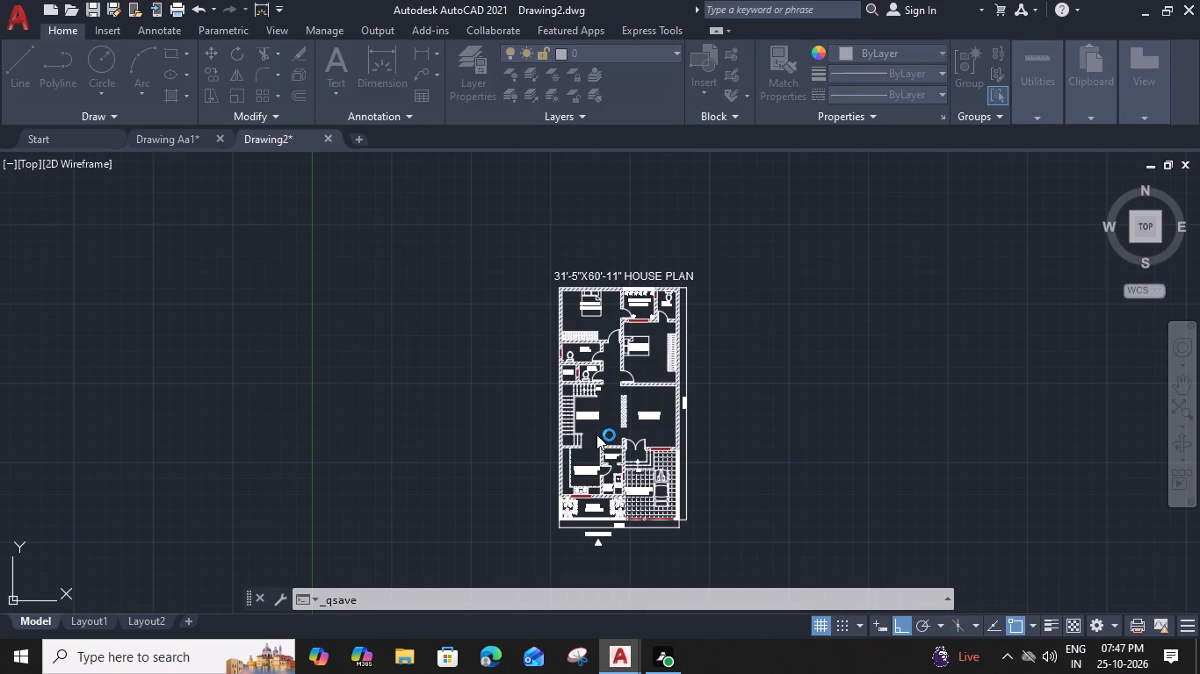
click(551, 491)
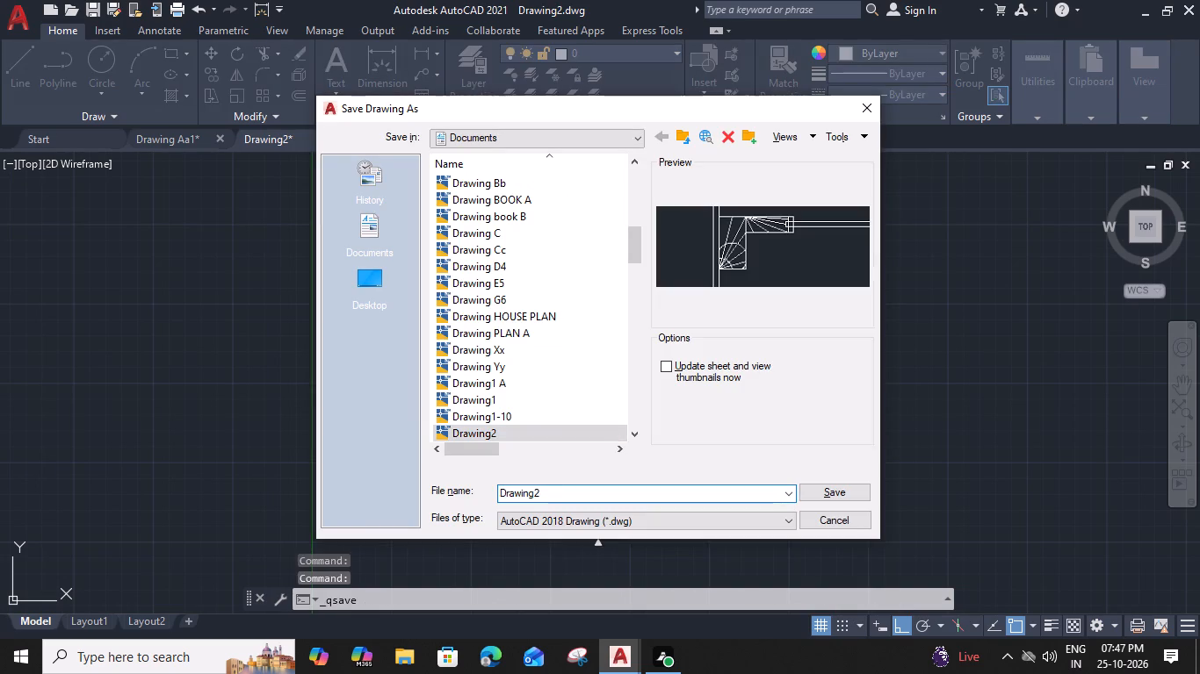
key(BackSpace)
key(space)
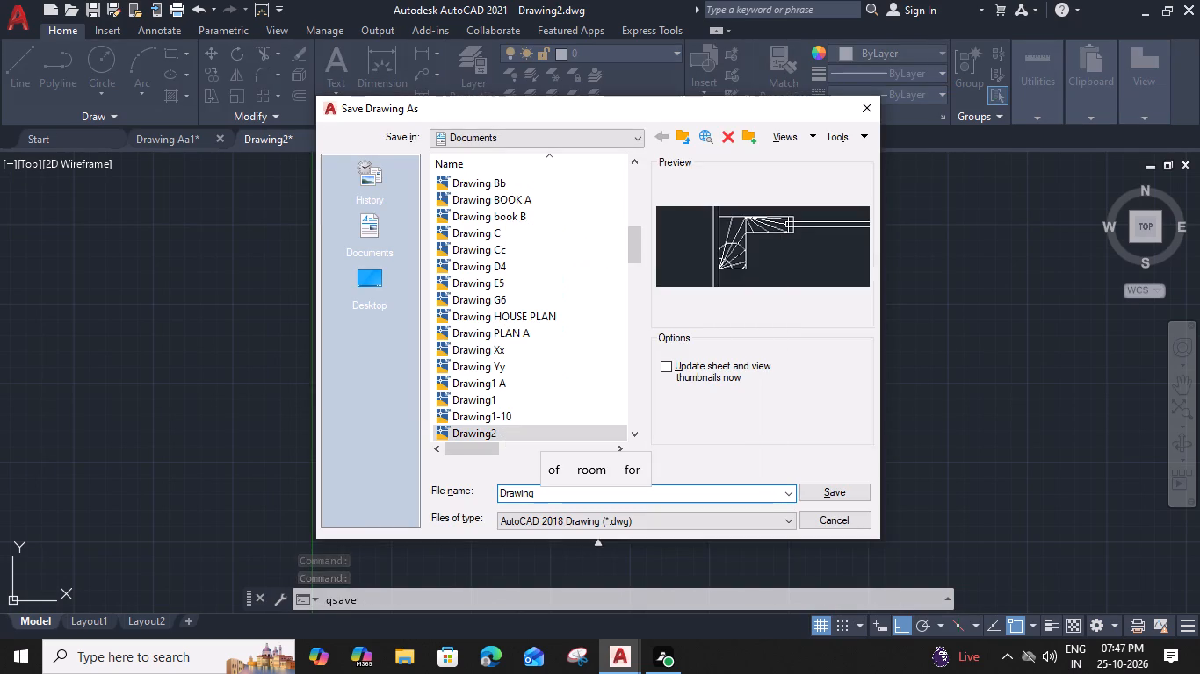
key(a)
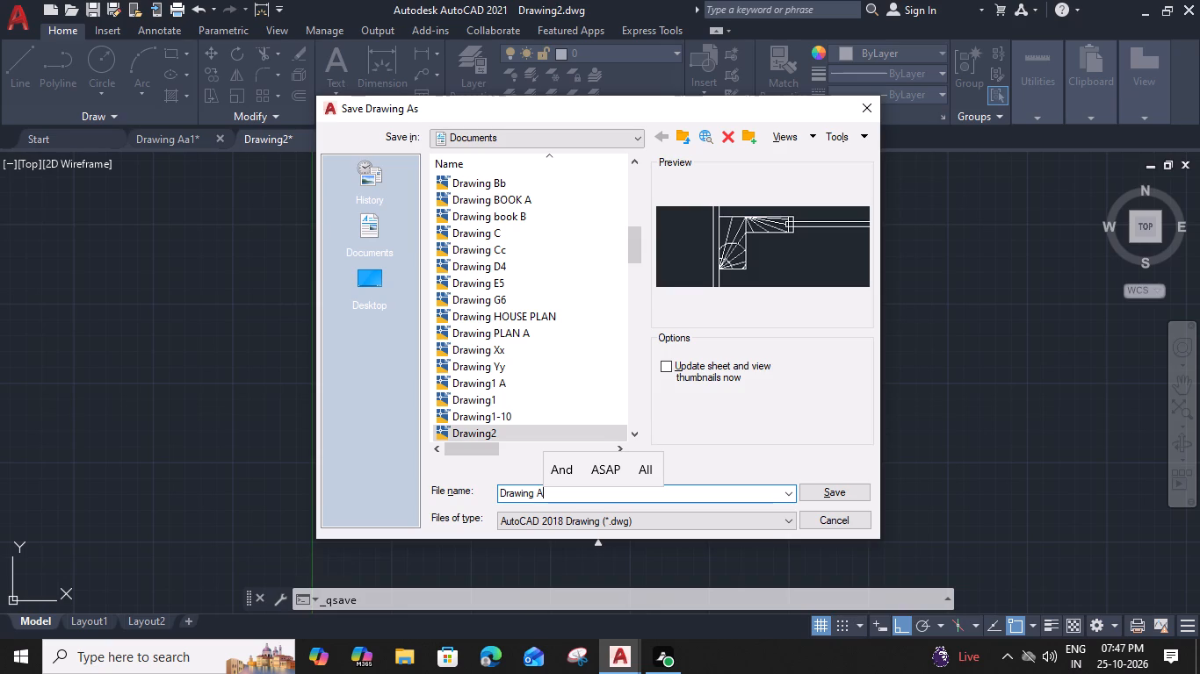
key(b)
key(space)
text(2)
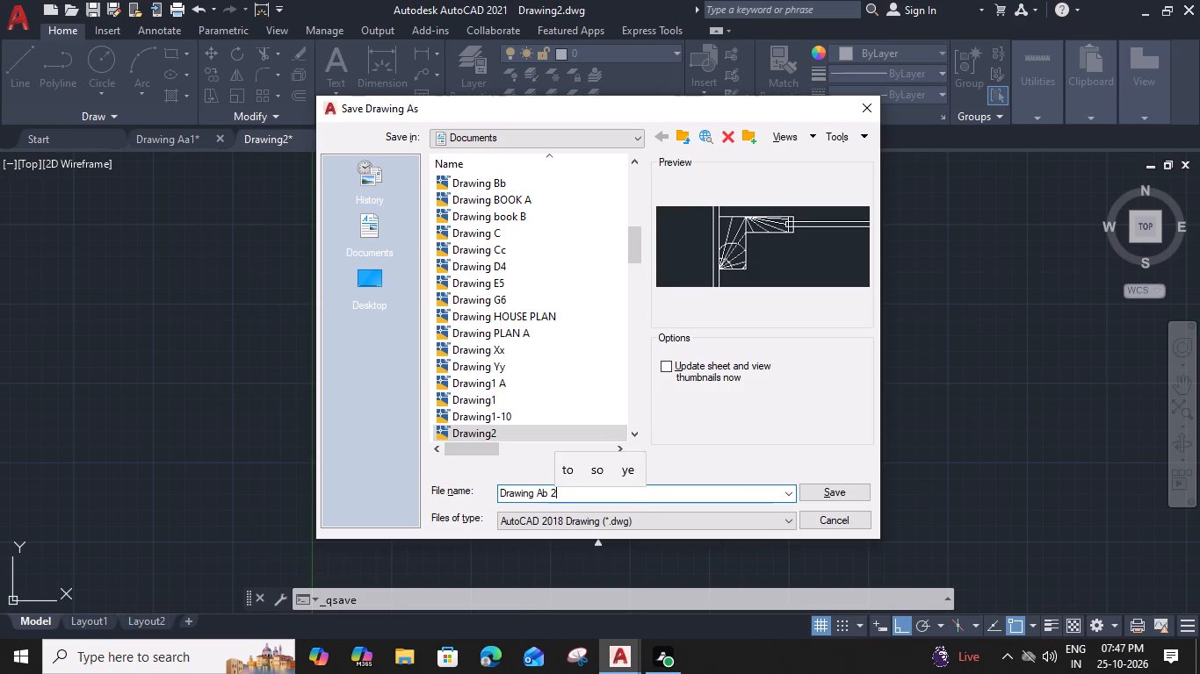
key(BackSpace)
key(BackSpace)
key(2)
click(836, 495)
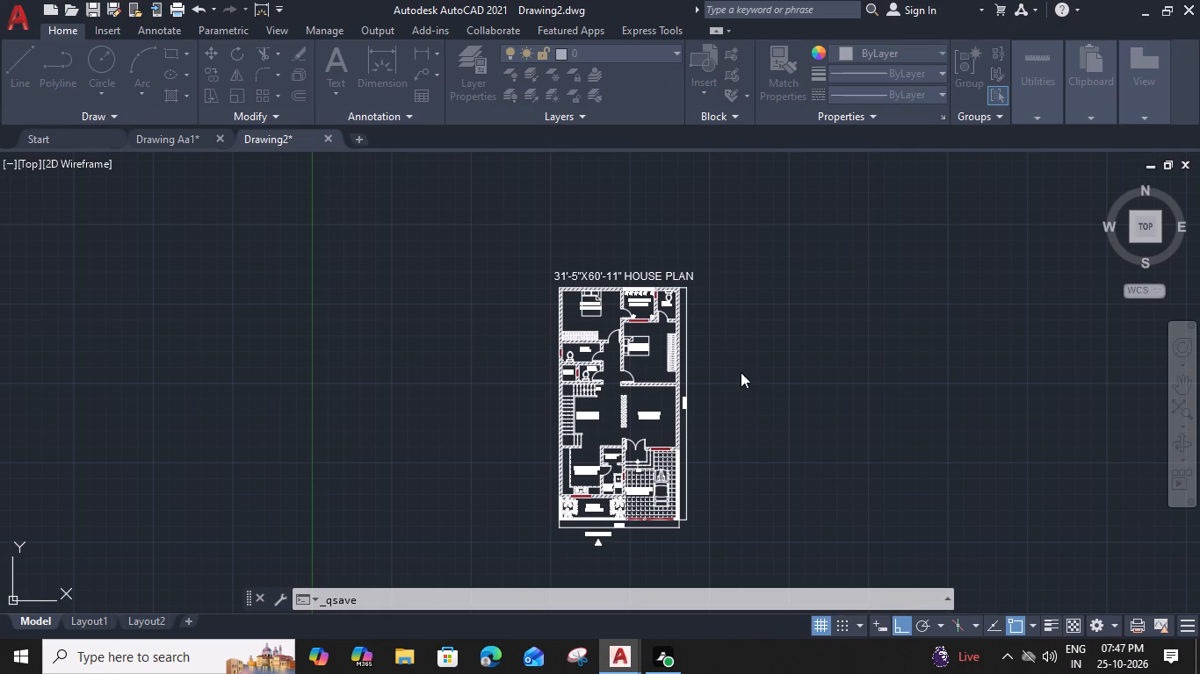
Start a plot of the house plan with the AutoCAD PDF (High Quality Print).pc3 plotter and center it on the sheet.
text(plot)
key(Return)
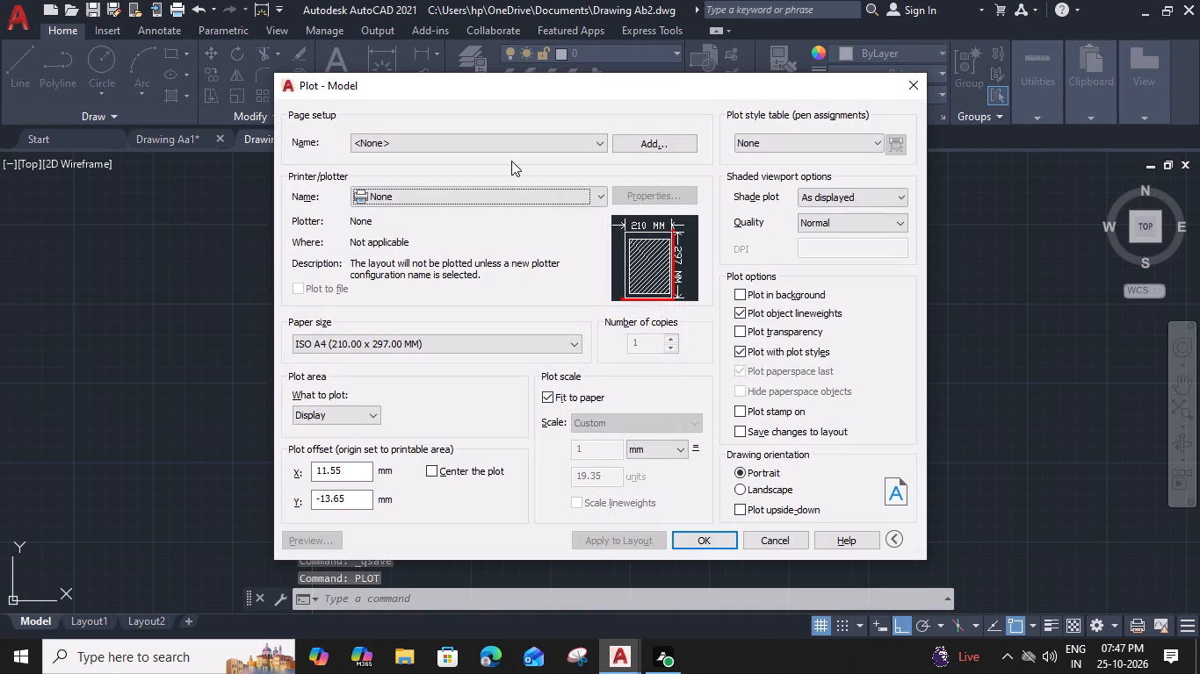
click(597, 191)
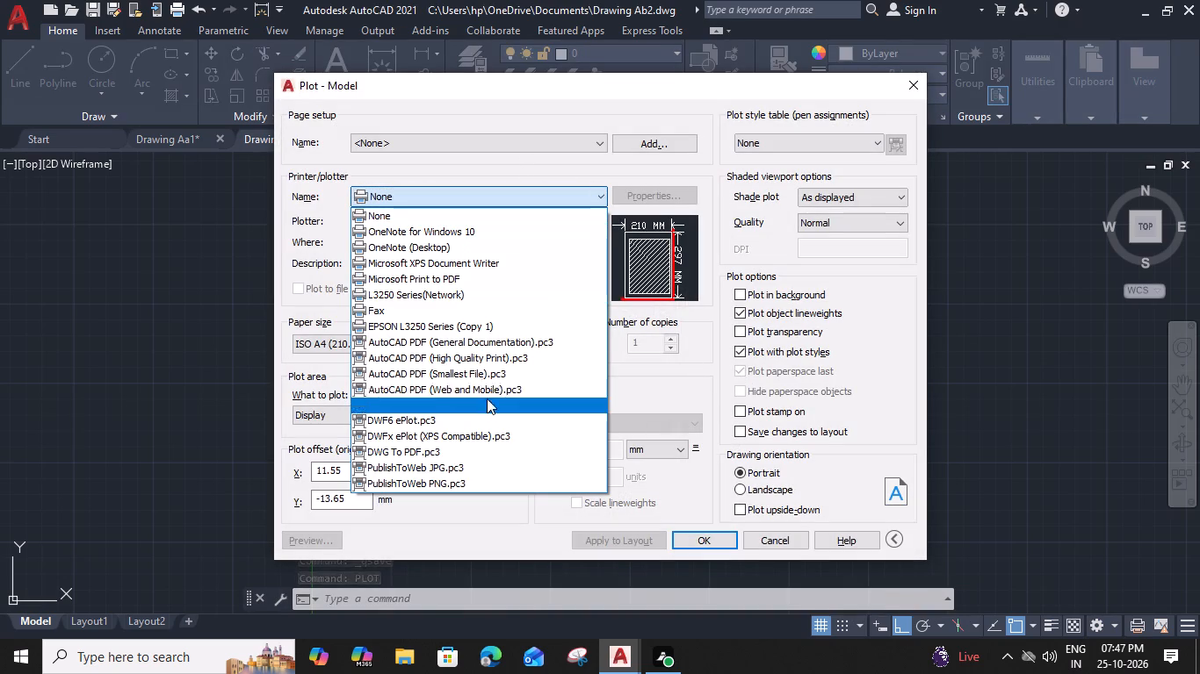
click(488, 362)
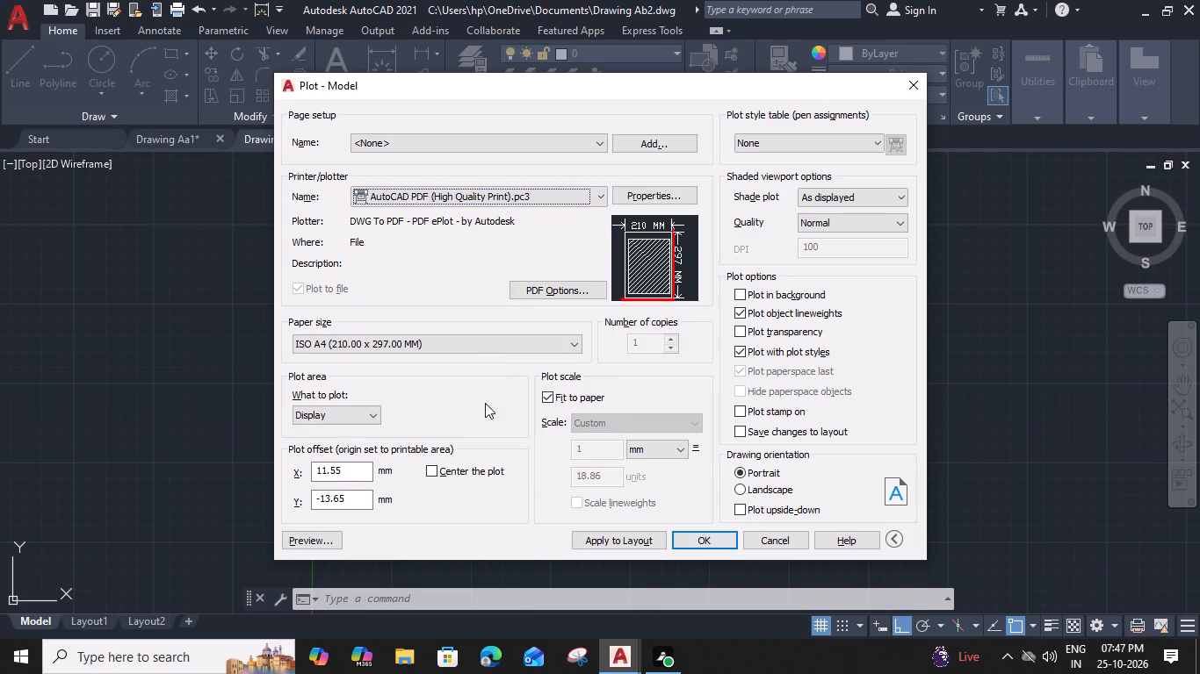
click(433, 470)
Set the plot area to a window enclosing the whole plan, from the title down to the NOURTH FACE triangle.
click(369, 409)
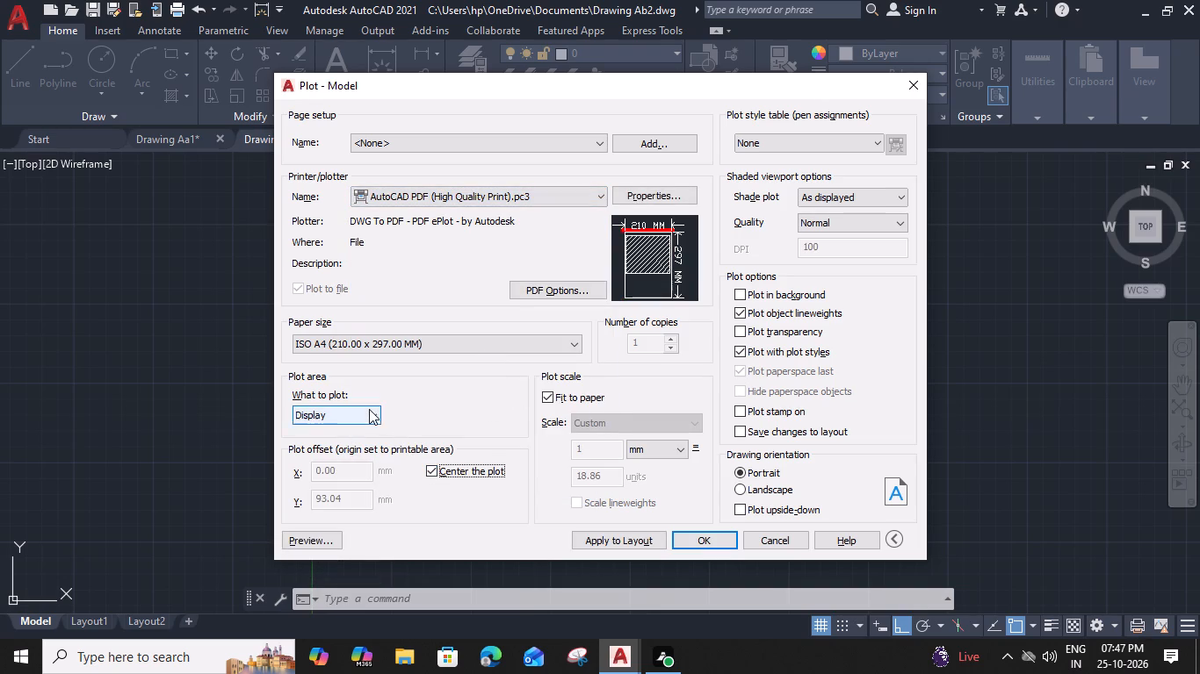
click(364, 463)
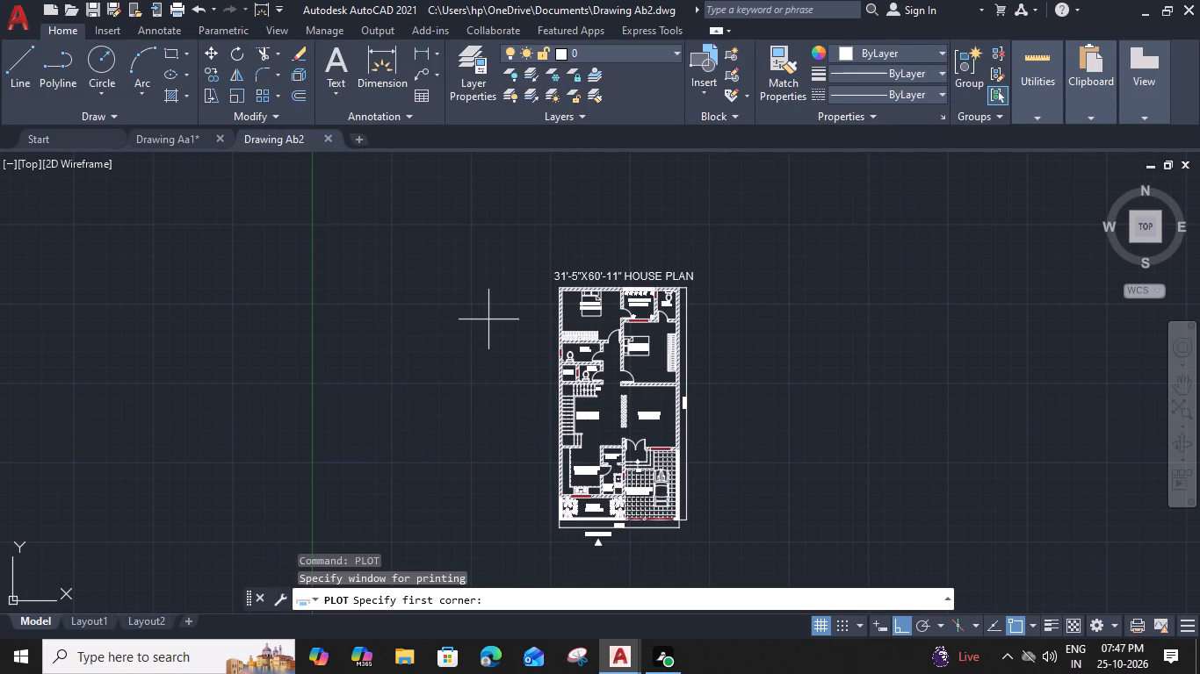
click(542, 259)
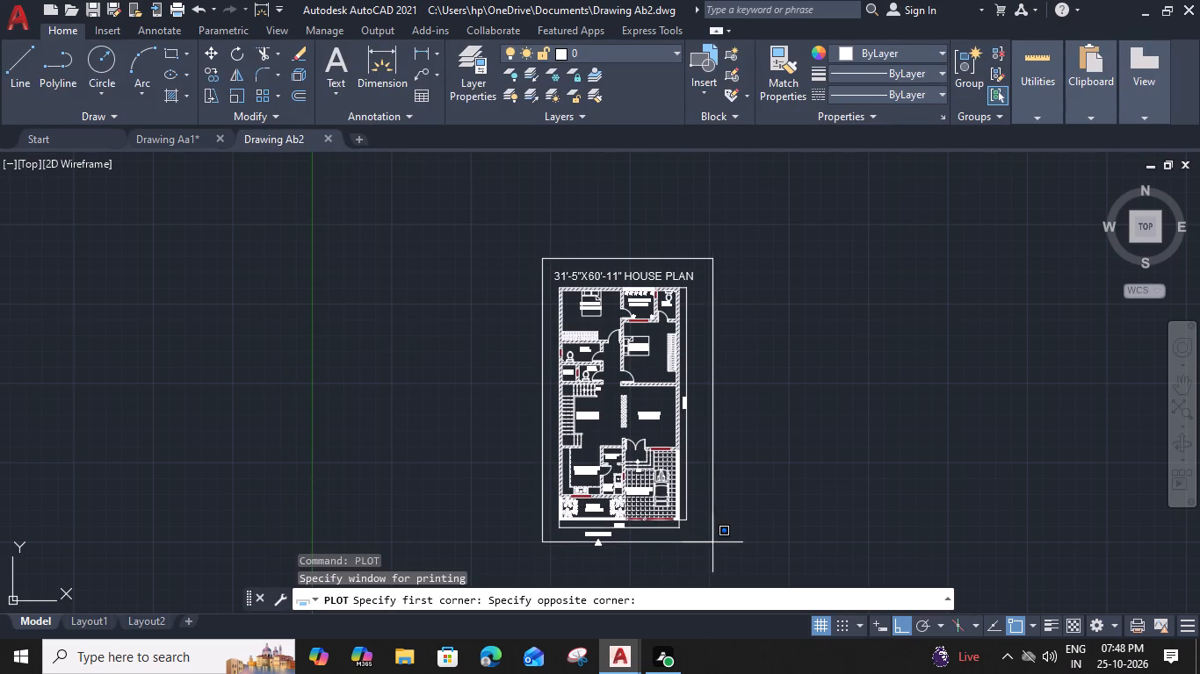
click(705, 550)
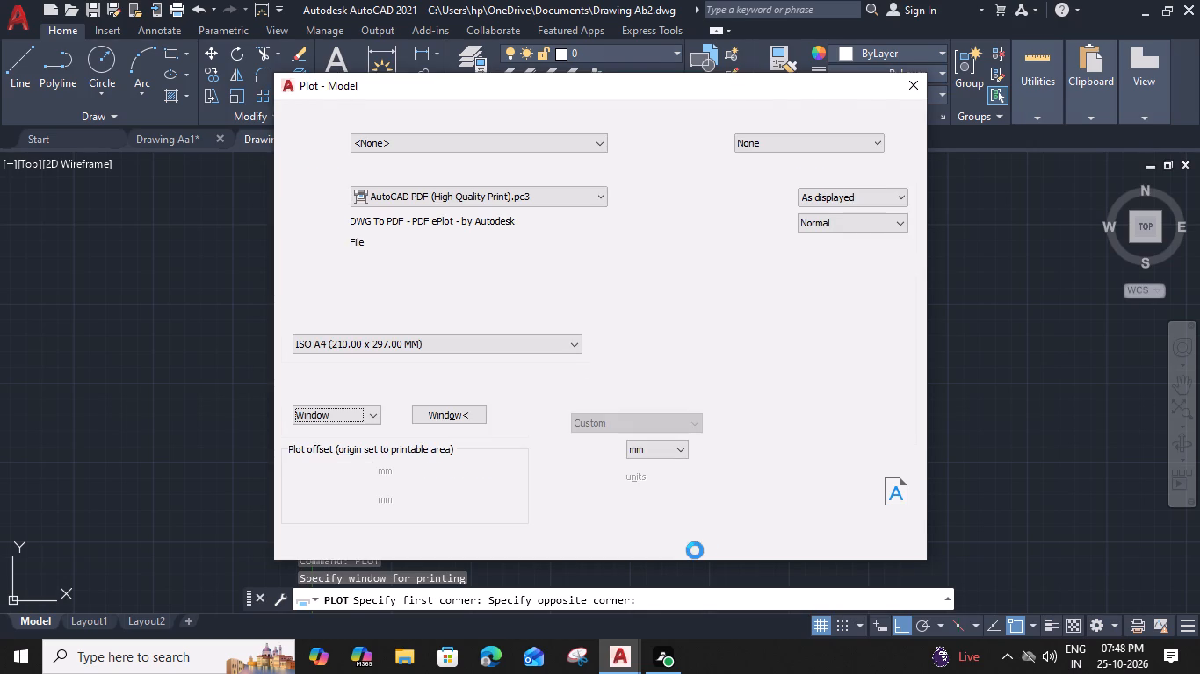
Preview the plot and examine the title, room labels, dimensions, arrows and NOURTH FACE marker, and close the preview.
click(321, 539)
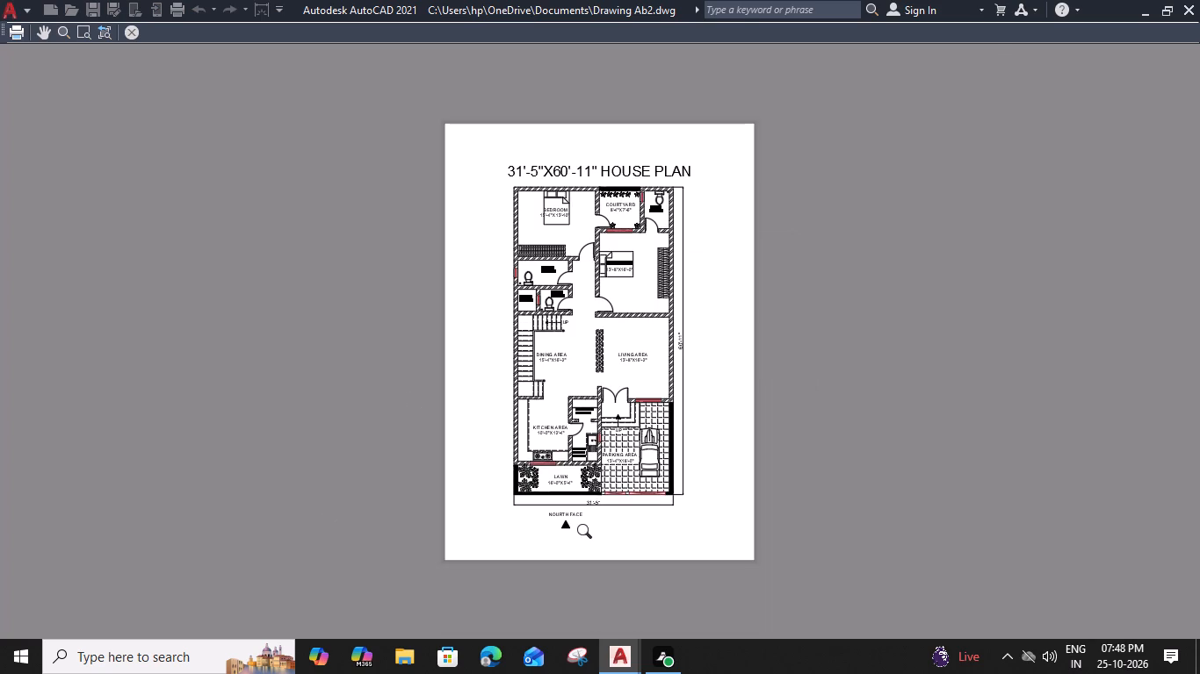
scroll(592, 534, up, 2)
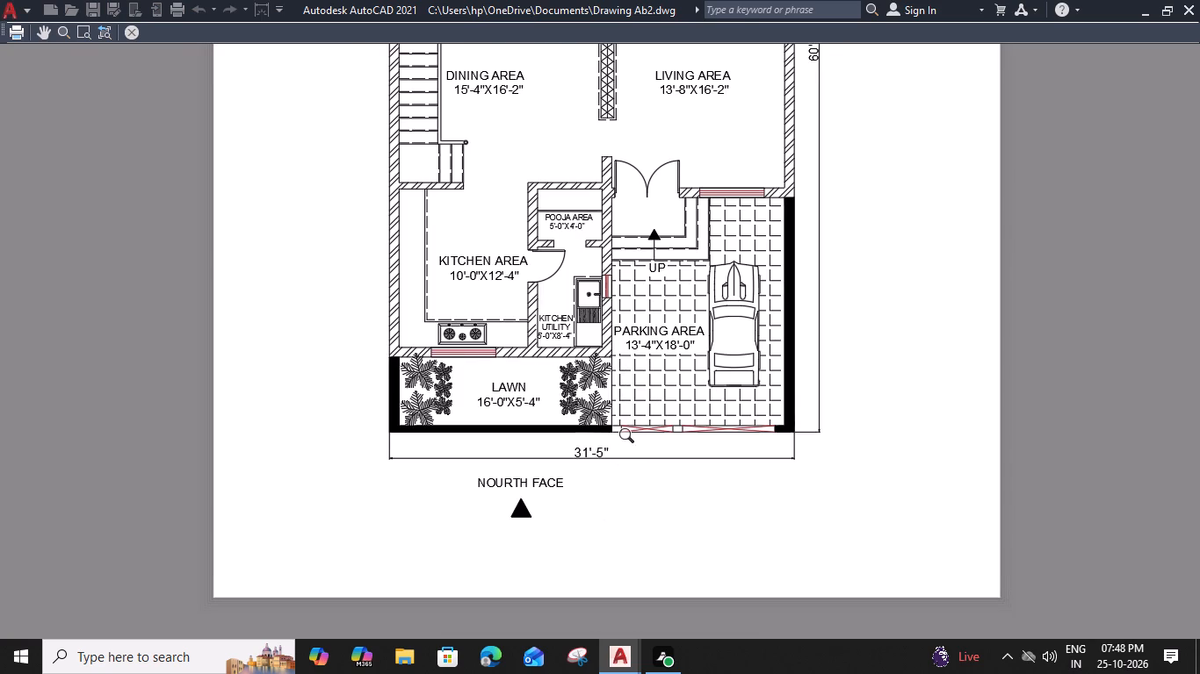
middle_drag(632, 436, 638, 543)
scroll(634, 410, up, 1)
middle_drag(634, 410, 633, 426)
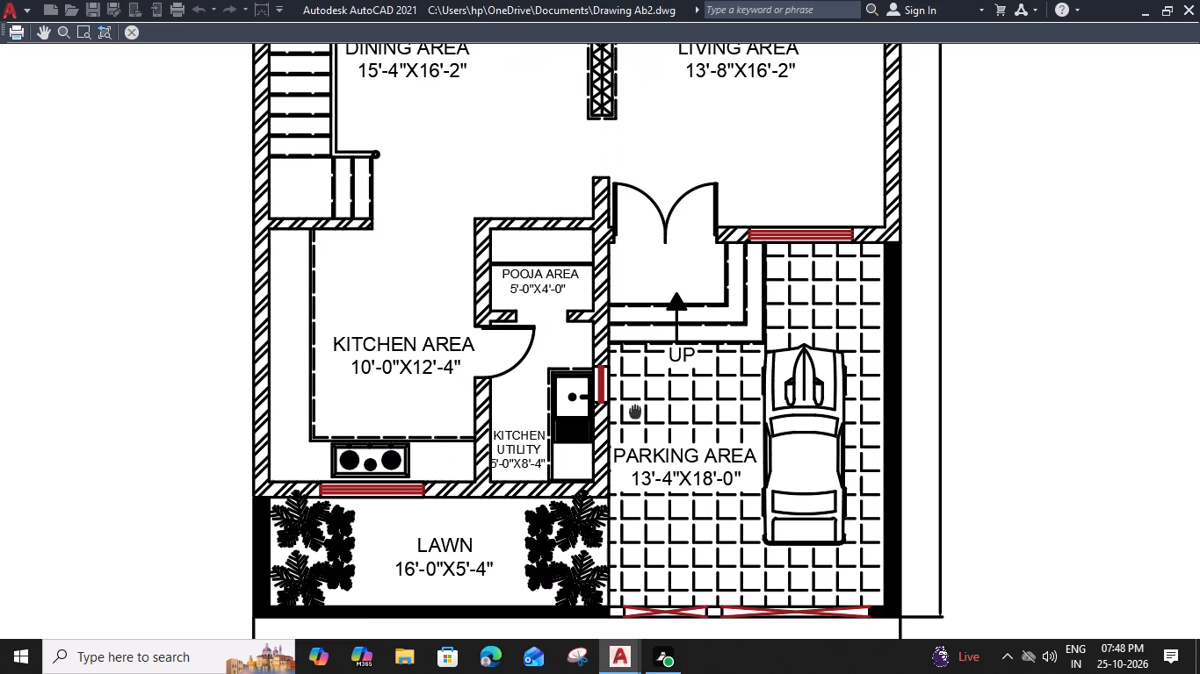
middle_drag(633, 426, 634, 513)
scroll(628, 459, down, 1)
middle_drag(630, 376, 624, 455)
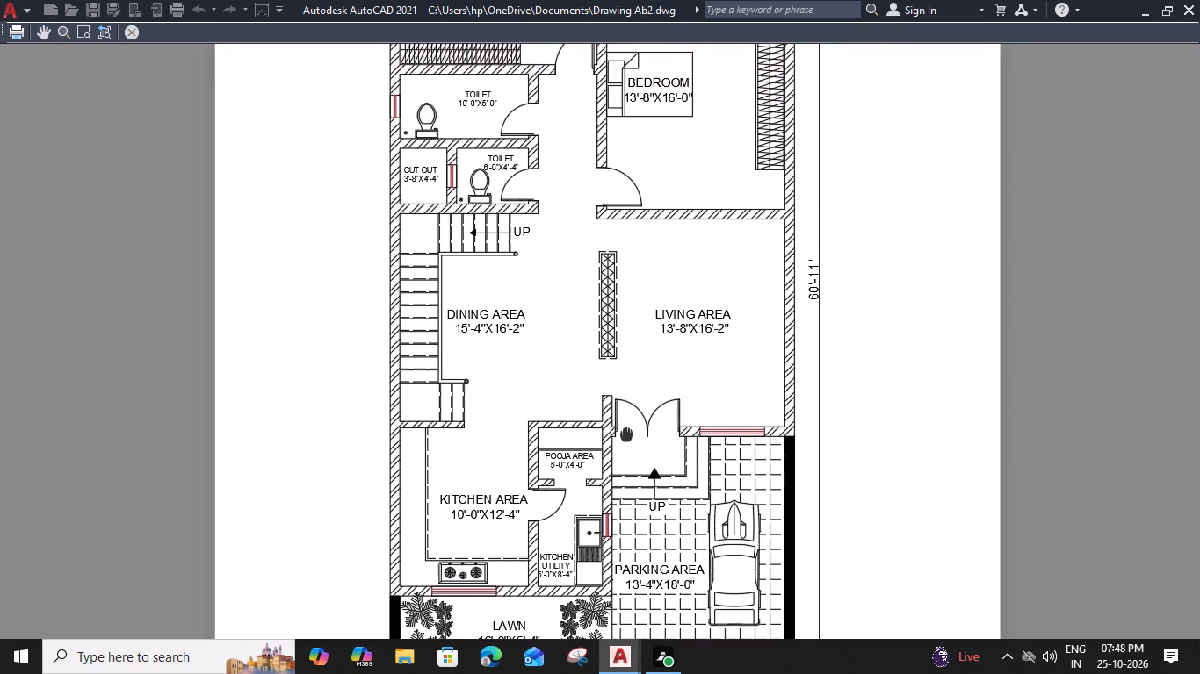
middle_drag(624, 455, 623, 480)
scroll(640, 328, down, 1)
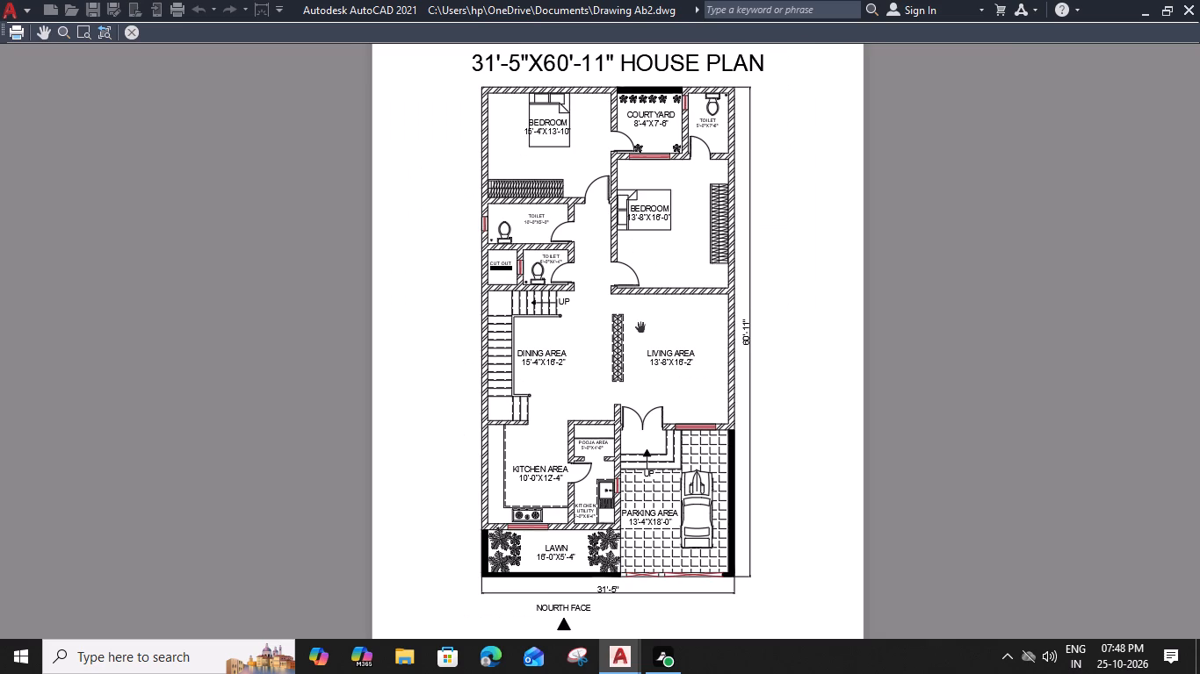
middle_drag(643, 328, 638, 394)
scroll(632, 290, up, 1)
middle_drag(632, 291, 632, 294)
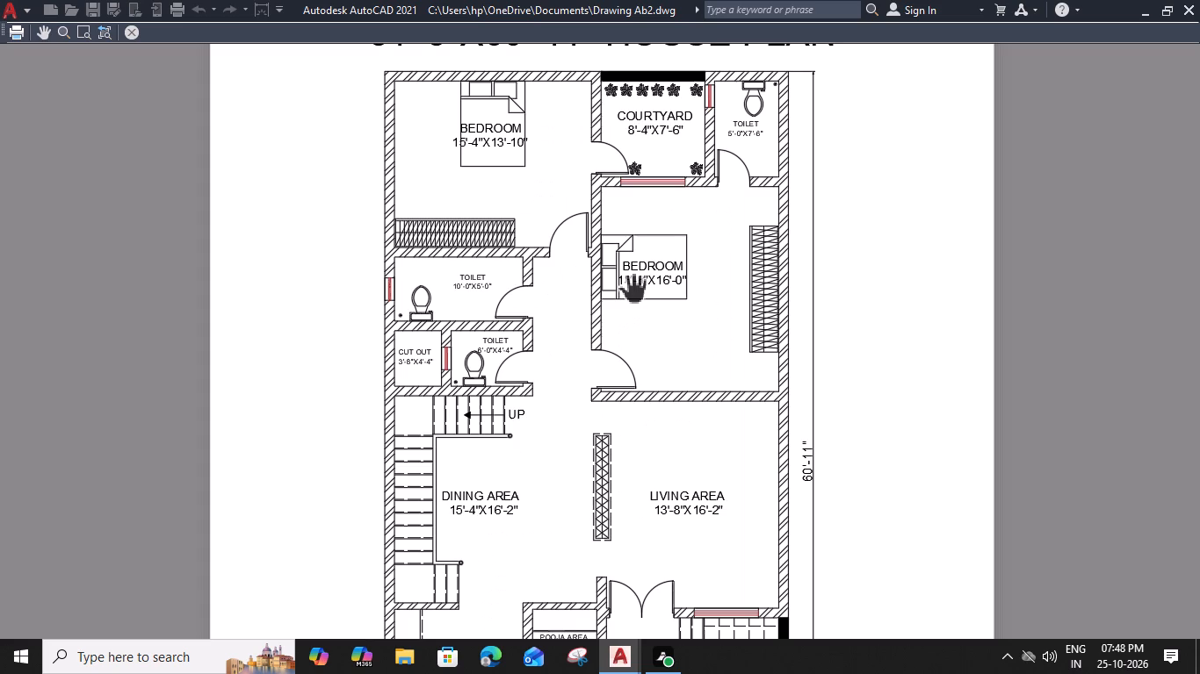
middle_drag(632, 294, 630, 389)
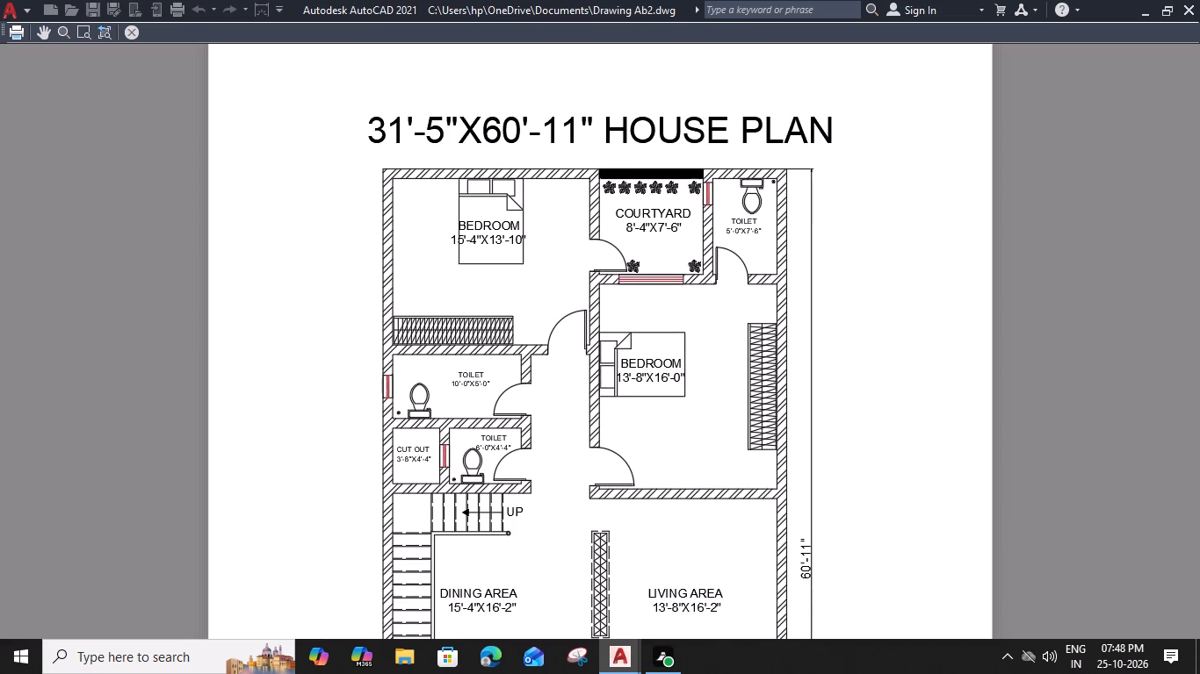
middle_drag(628, 470, 628, 423)
middle_drag(629, 443, 627, 417)
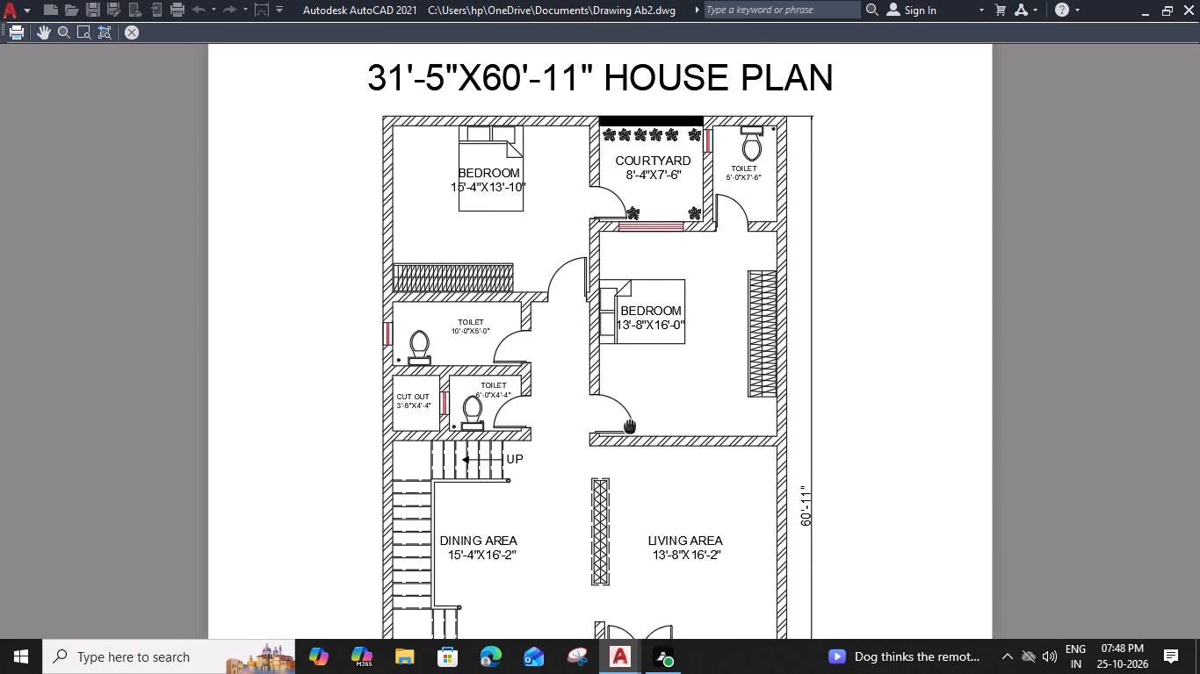
middle_drag(627, 417, 622, 387)
middle_drag(619, 448, 616, 404)
middle_drag(640, 463, 640, 457)
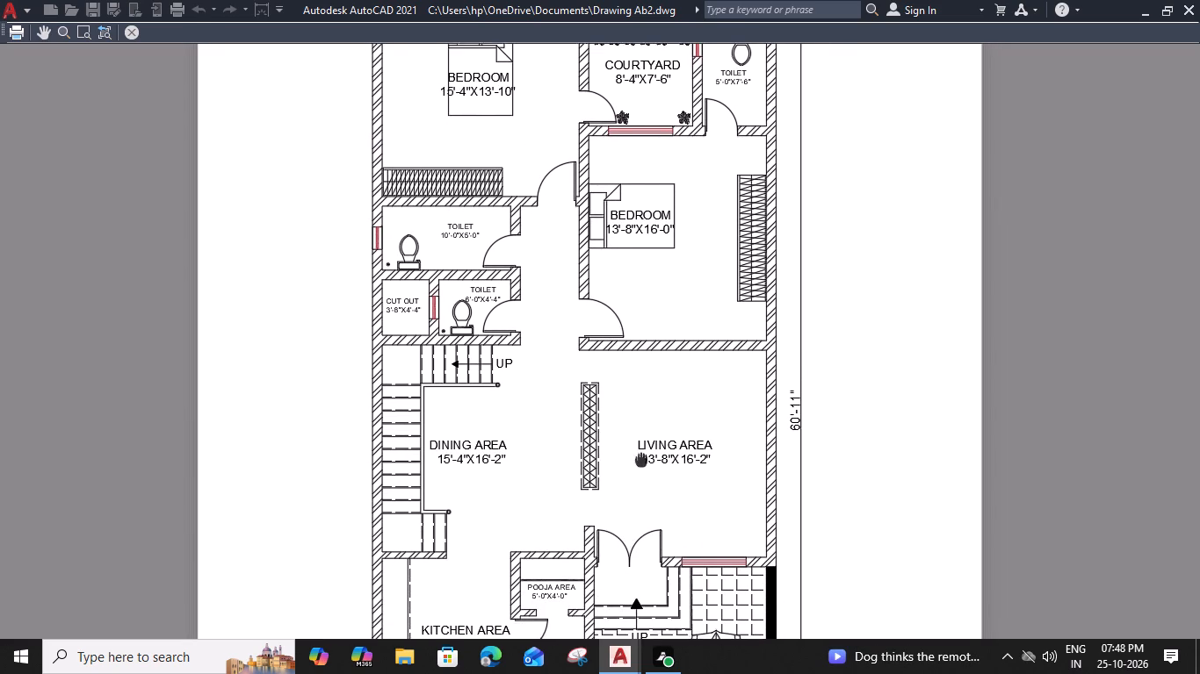
middle_drag(640, 457, 638, 406)
middle_drag(635, 500, 636, 458)
middle_drag(632, 534, 632, 511)
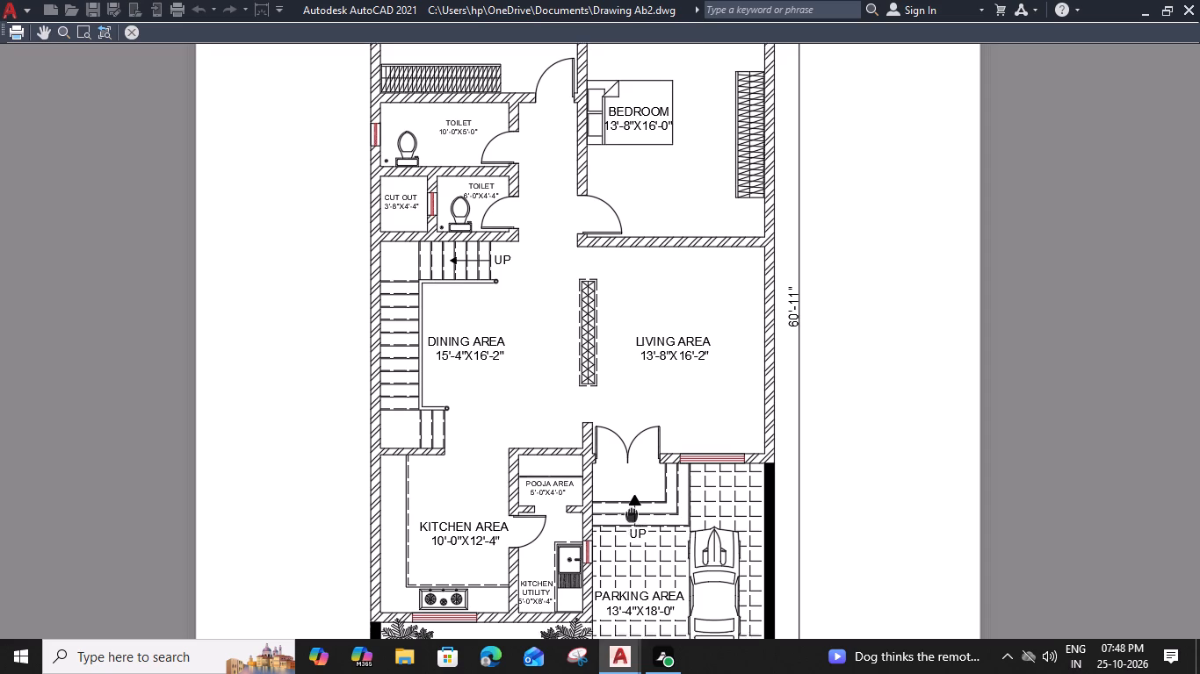
middle_drag(632, 511, 632, 472)
middle_drag(632, 493, 626, 445)
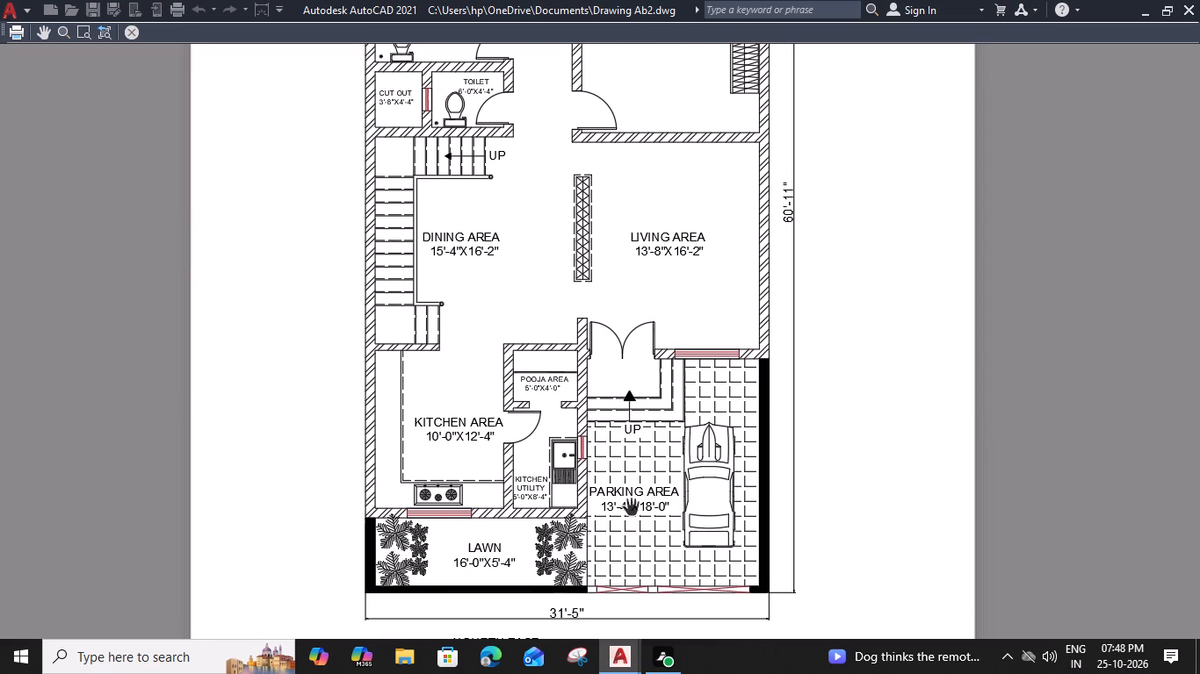
middle_drag(633, 496, 633, 431)
middle_drag(630, 527, 633, 485)
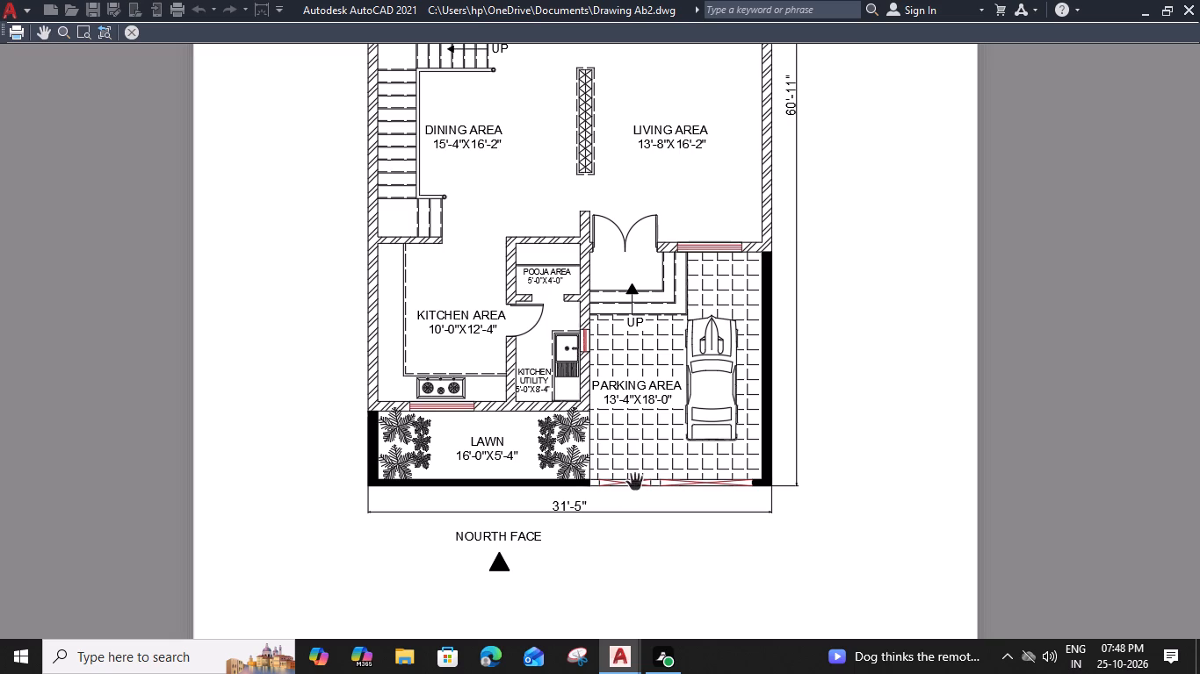
middle_drag(638, 463, 641, 521)
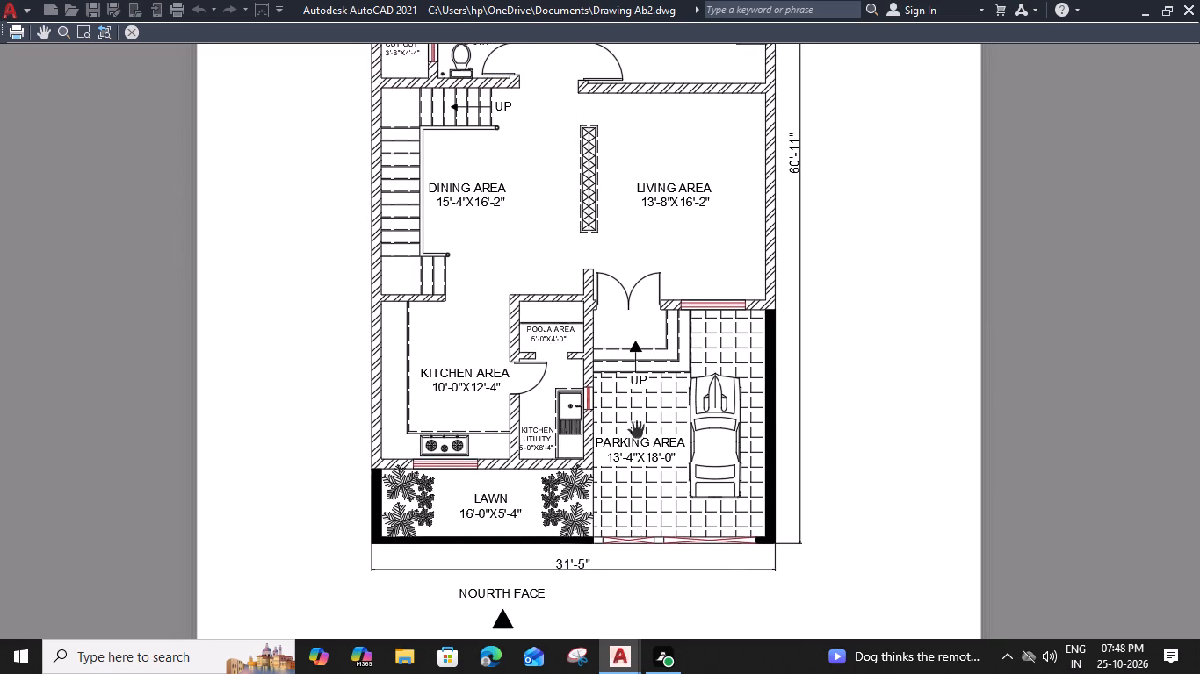
middle_drag(636, 430, 636, 468)
middle_drag(629, 427, 627, 459)
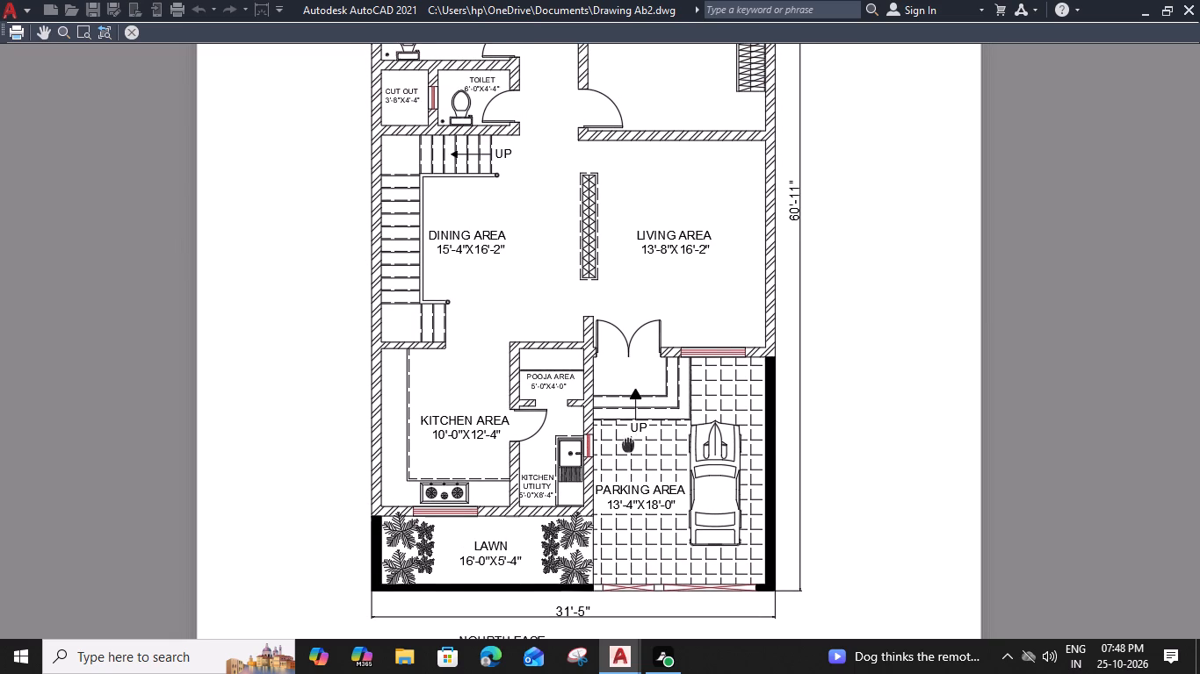
middle_drag(627, 459, 630, 462)
middle_drag(630, 444, 630, 447)
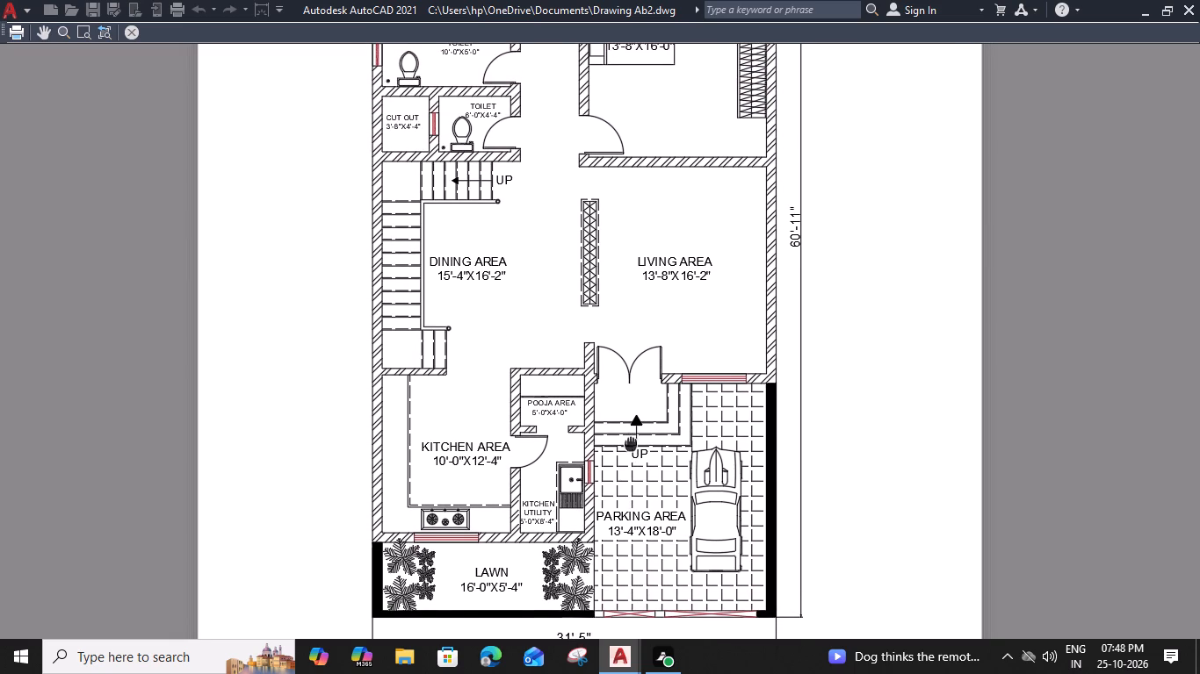
middle_drag(630, 447, 630, 482)
middle_drag(646, 435, 648, 513)
middle_drag(642, 434, 642, 440)
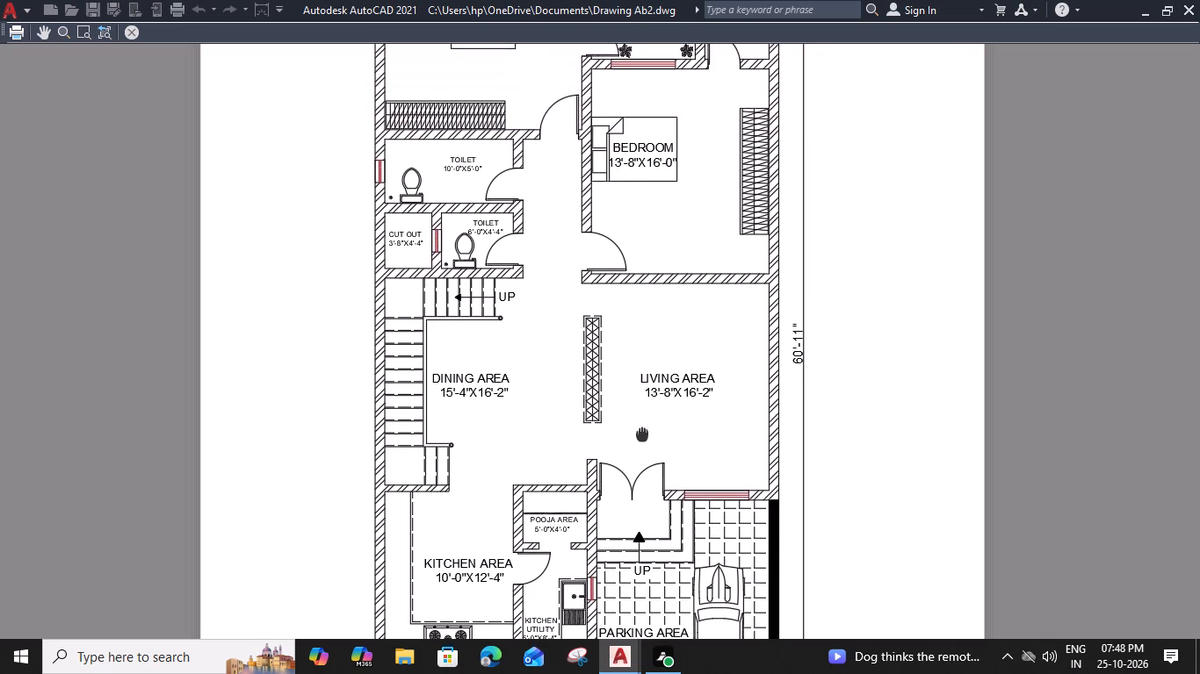
middle_drag(642, 440, 643, 508)
middle_drag(643, 436, 643, 515)
middle_drag(635, 414, 644, 390)
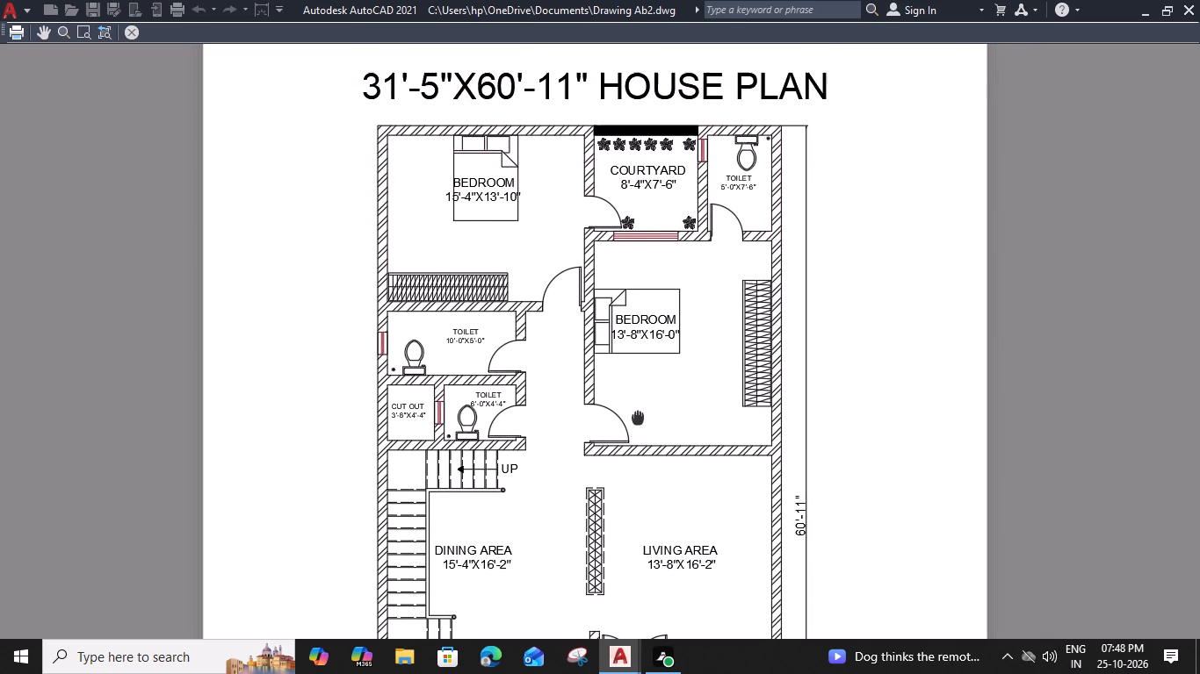
middle_drag(644, 390, 669, 204)
middle_drag(692, 414, 638, 239)
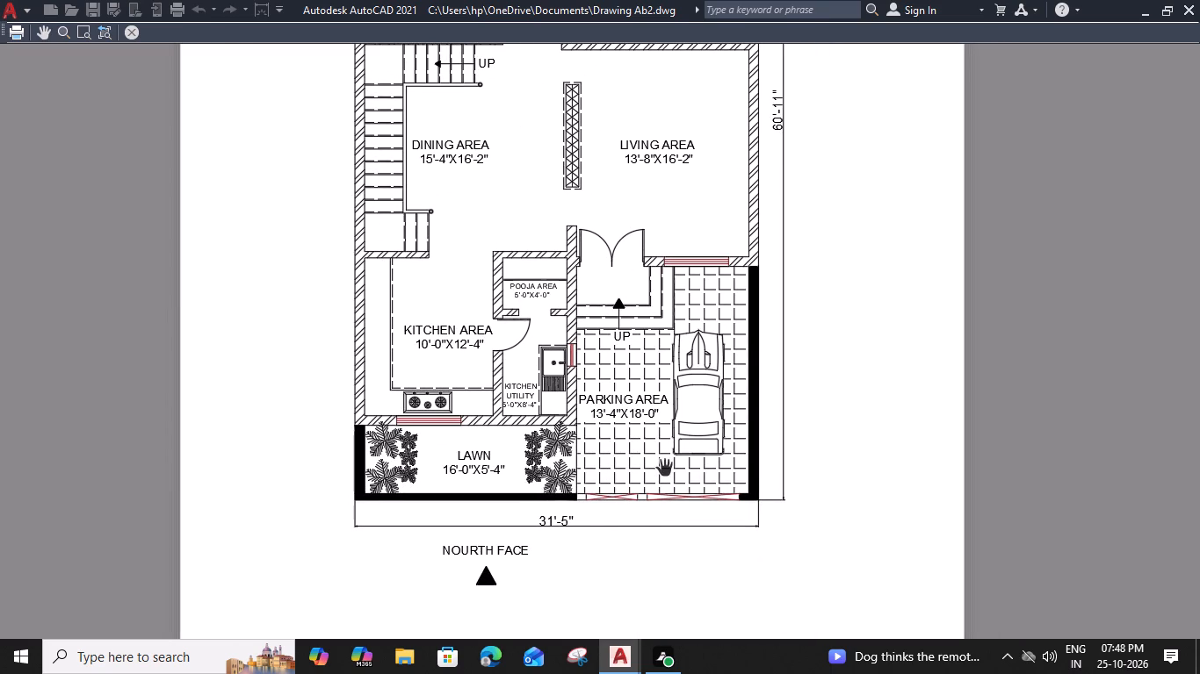
scroll(665, 470, down, 1)
middle_drag(664, 470, 655, 558)
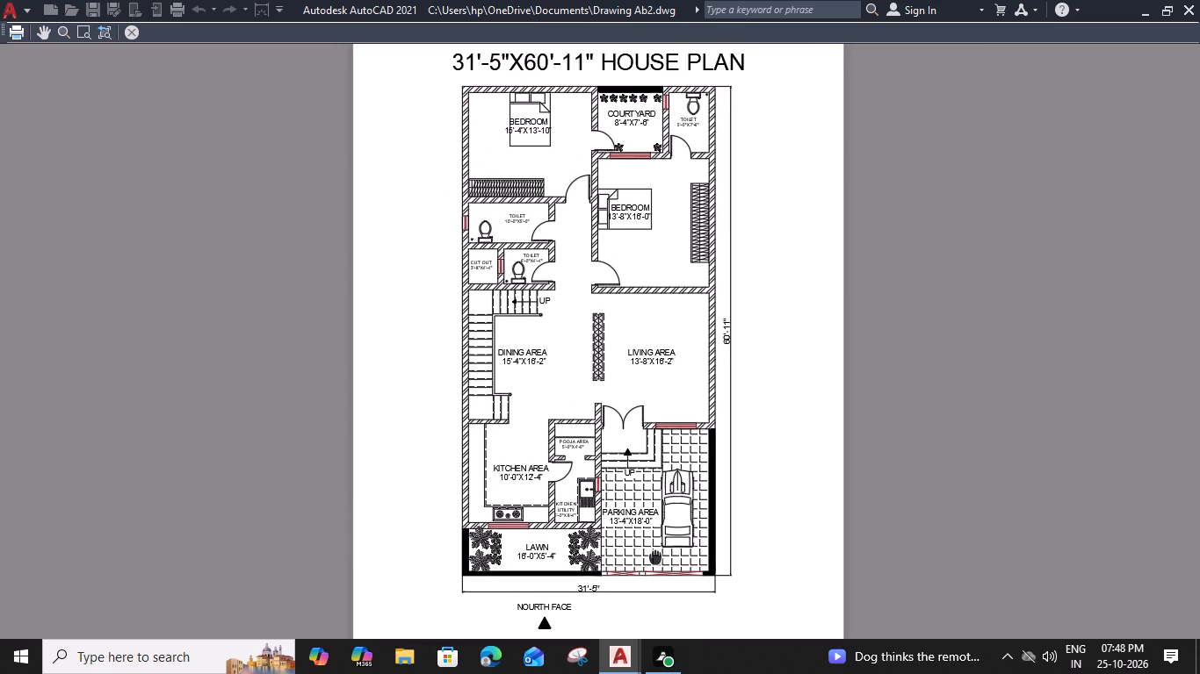
middle_drag(655, 558, 655, 563)
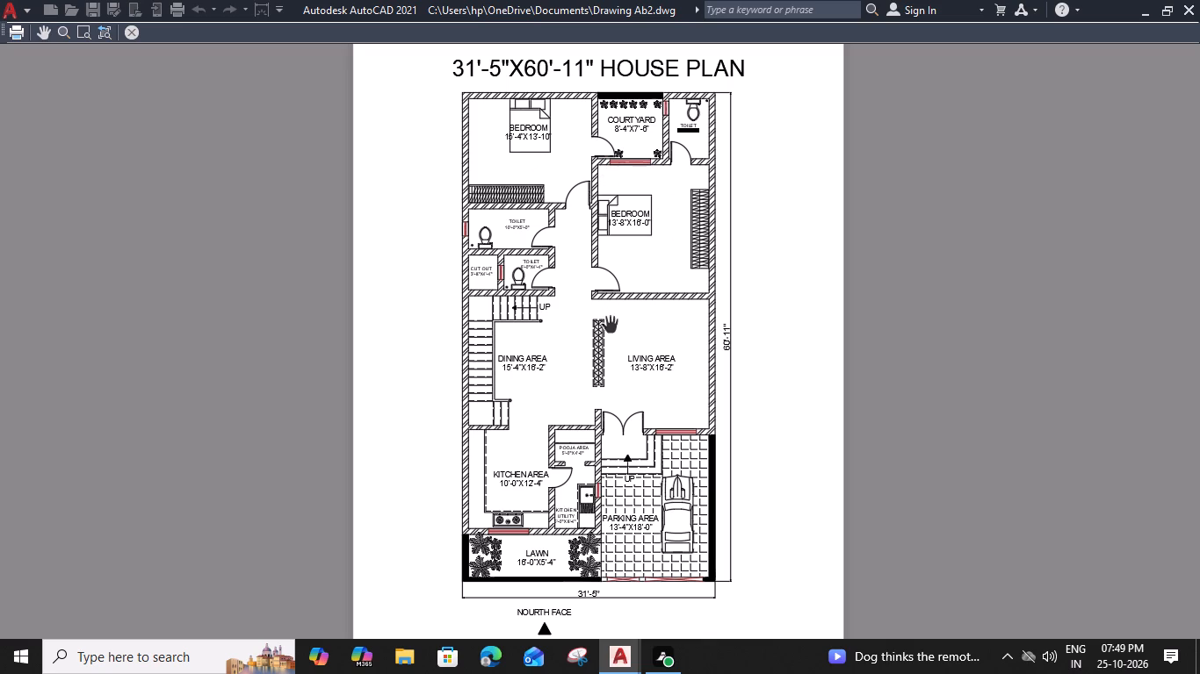
middle_drag(619, 549, 619, 534)
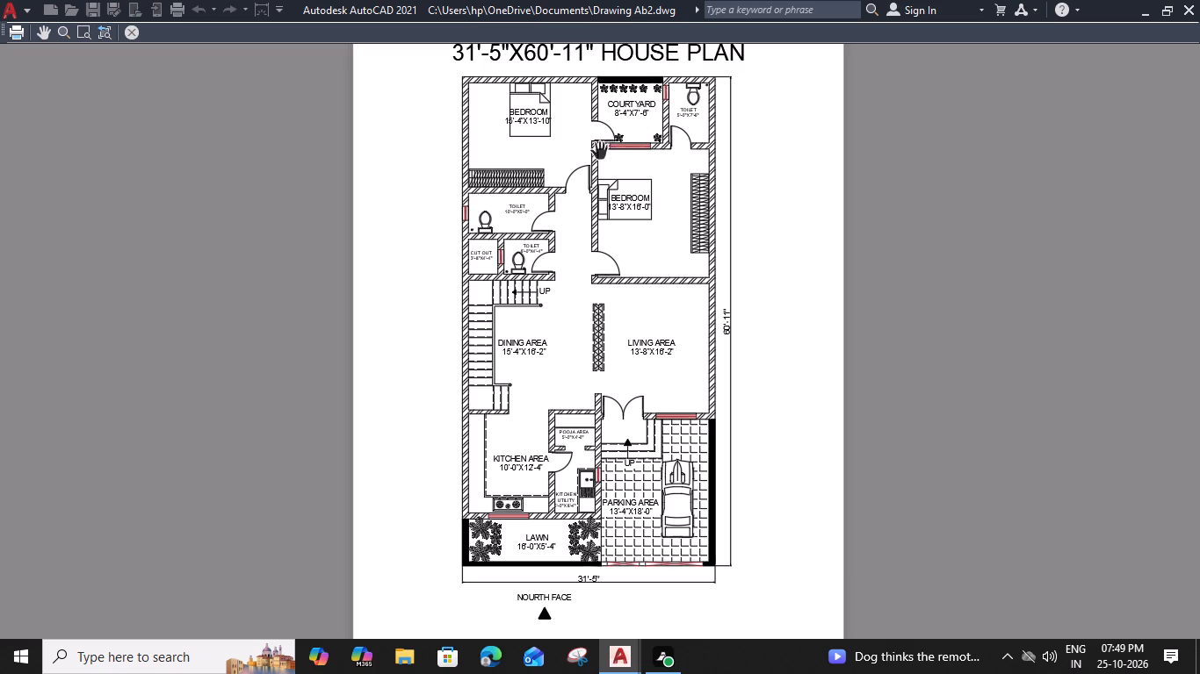
scroll(598, 119, up, 1)
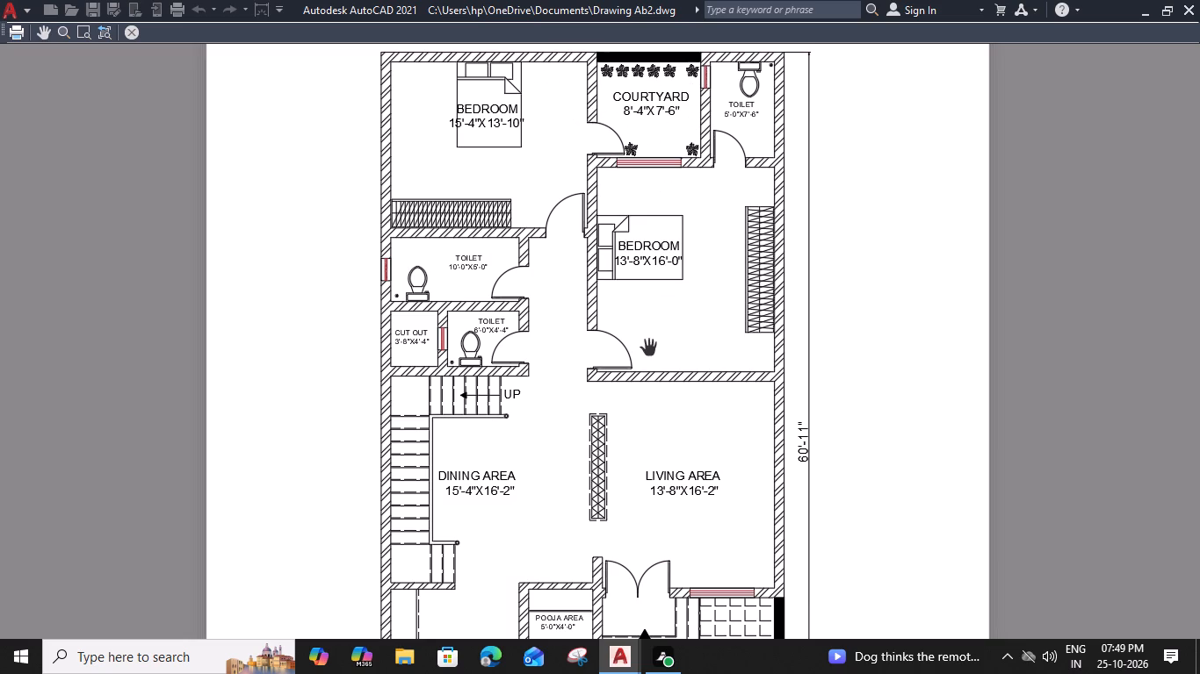
middle_drag(571, 421, 569, 412)
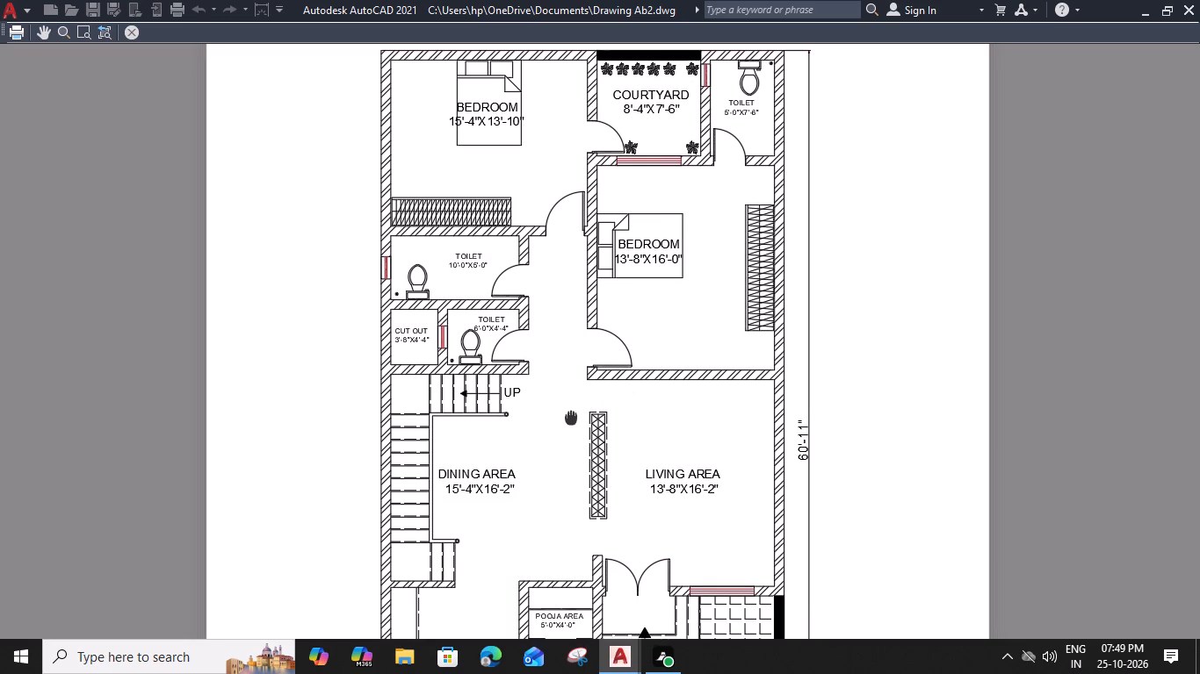
middle_drag(569, 412, 566, 364)
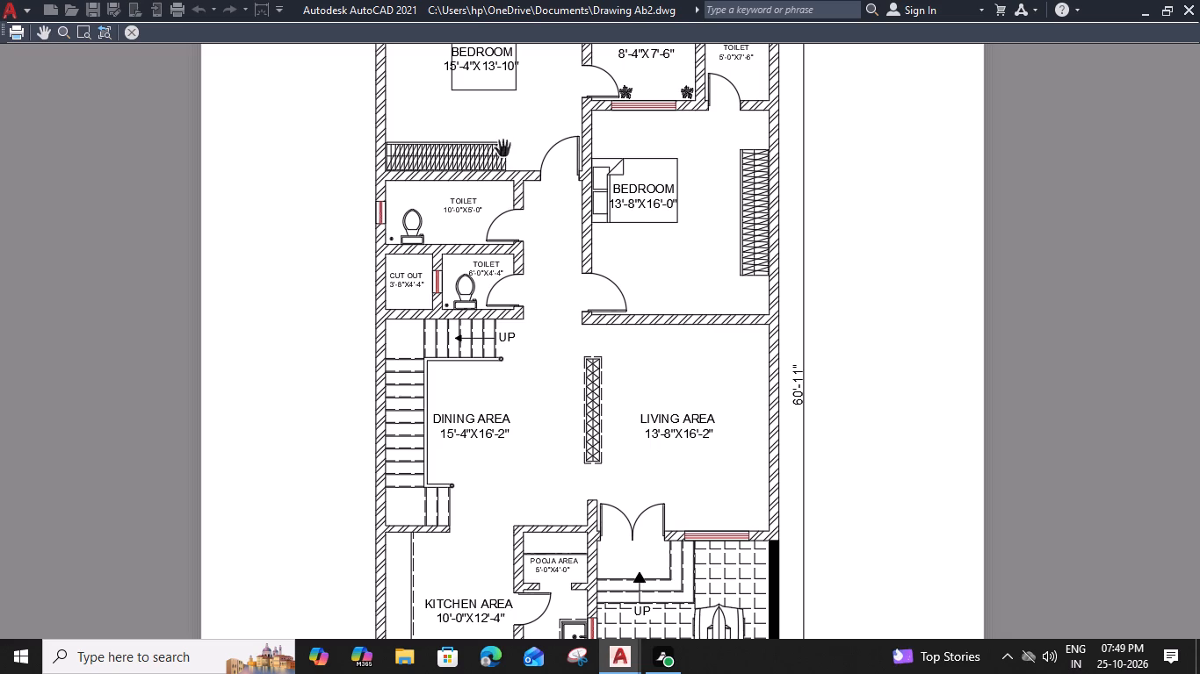
middle_drag(561, 484, 561, 483)
middle_drag(561, 483, 534, 572)
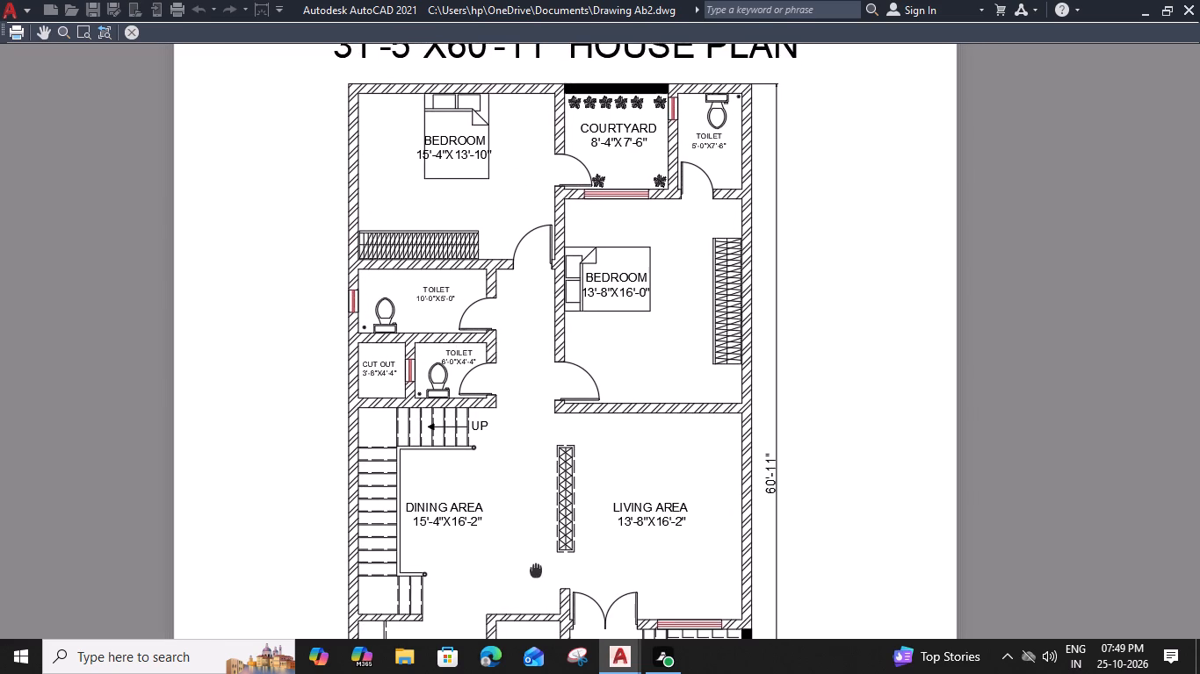
middle_drag(534, 572, 542, 366)
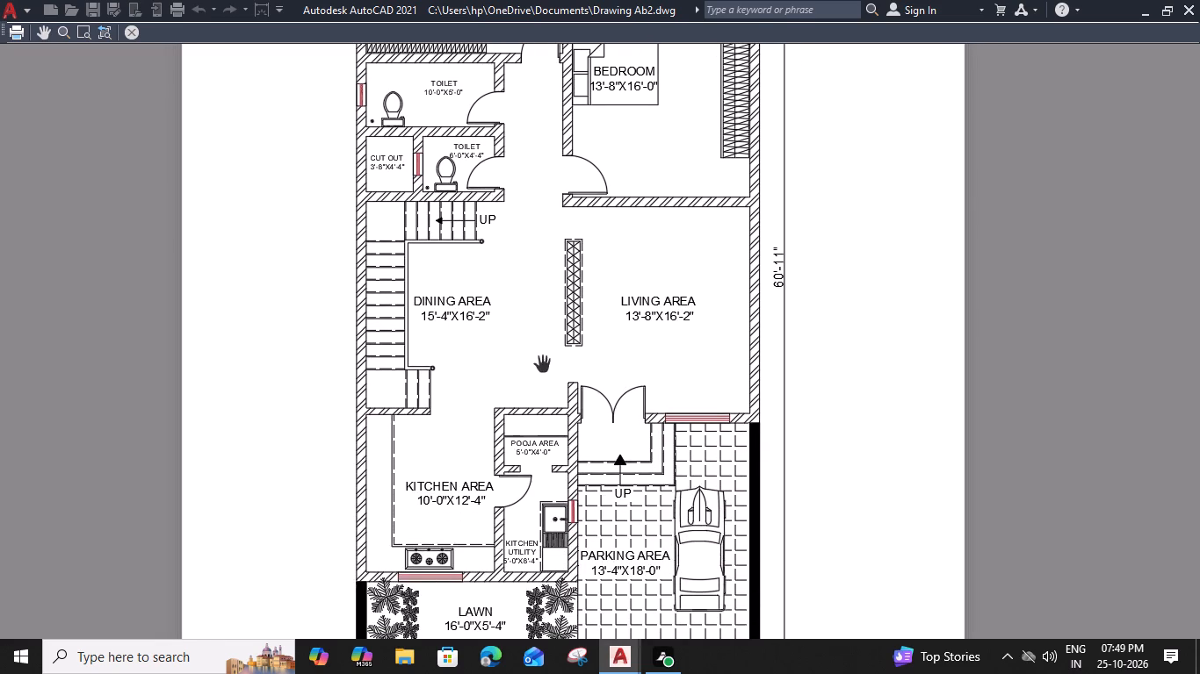
scroll(481, 465, down, 1)
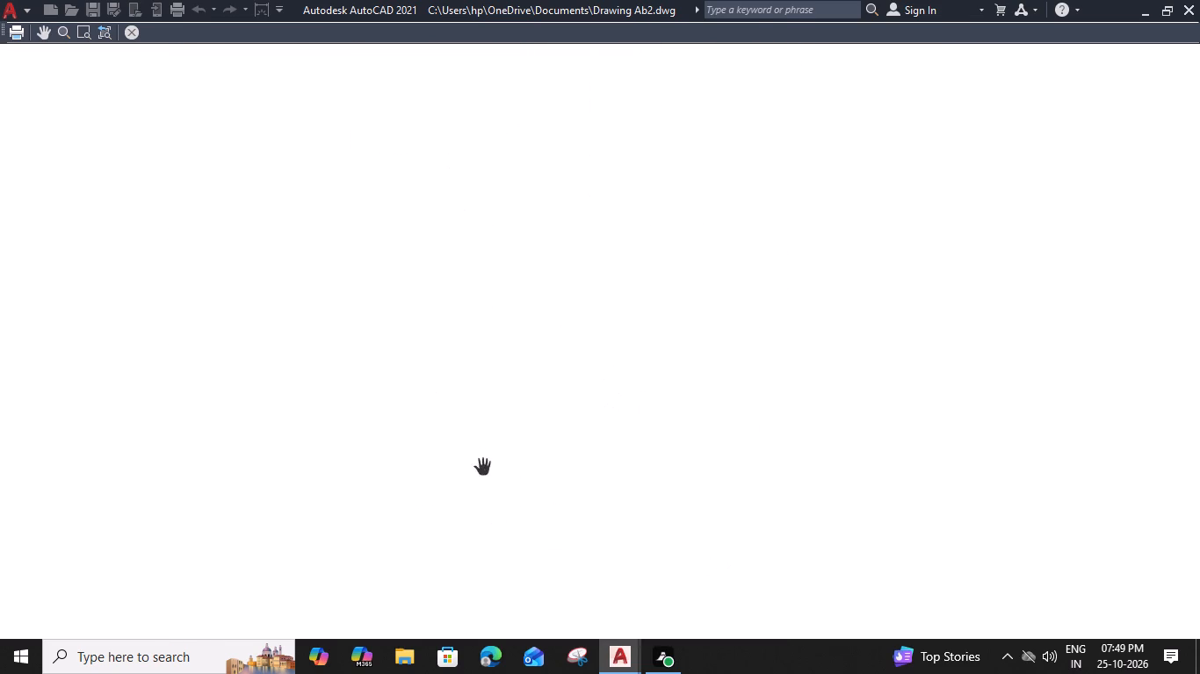
middle_drag(486, 483, 487, 409)
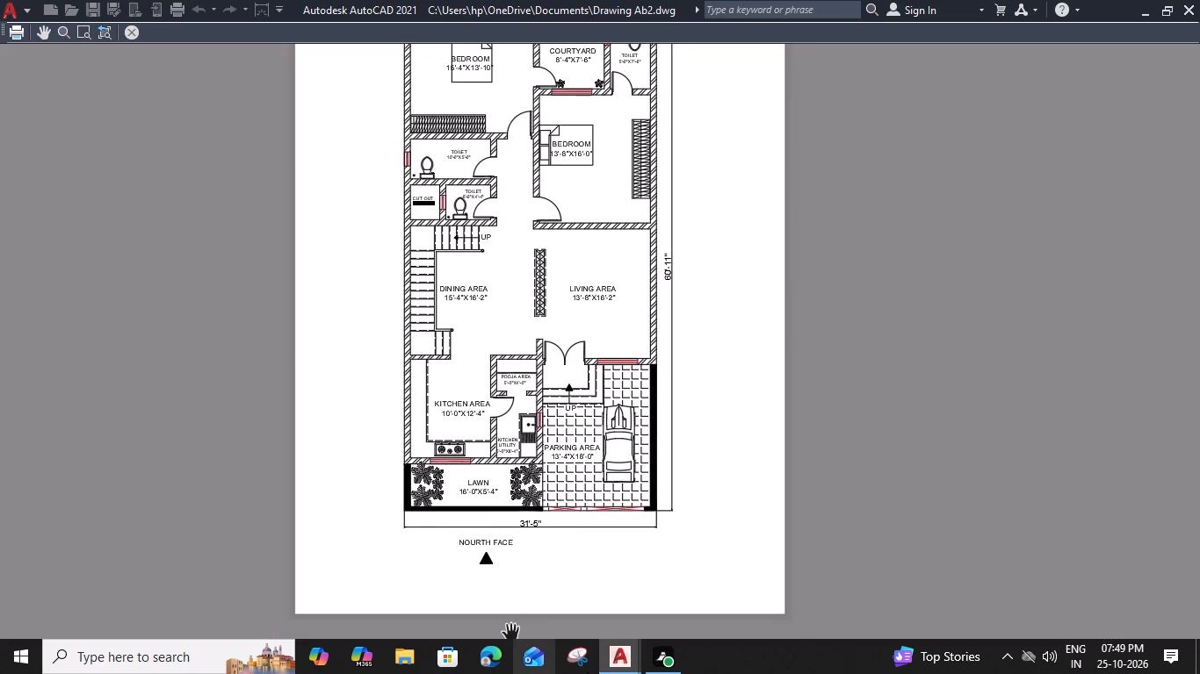
click(132, 27)
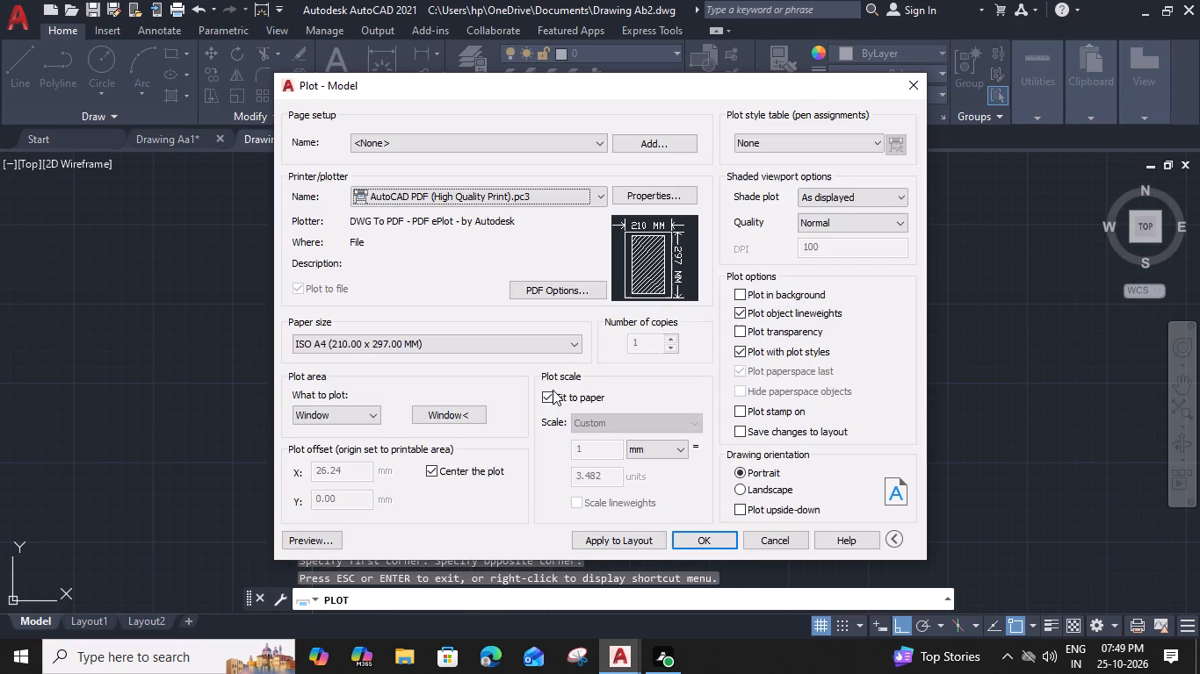
Plot the house plan to a PDF in the Documents folder under the suggested file name, and close the opened PDF.
click(696, 531)
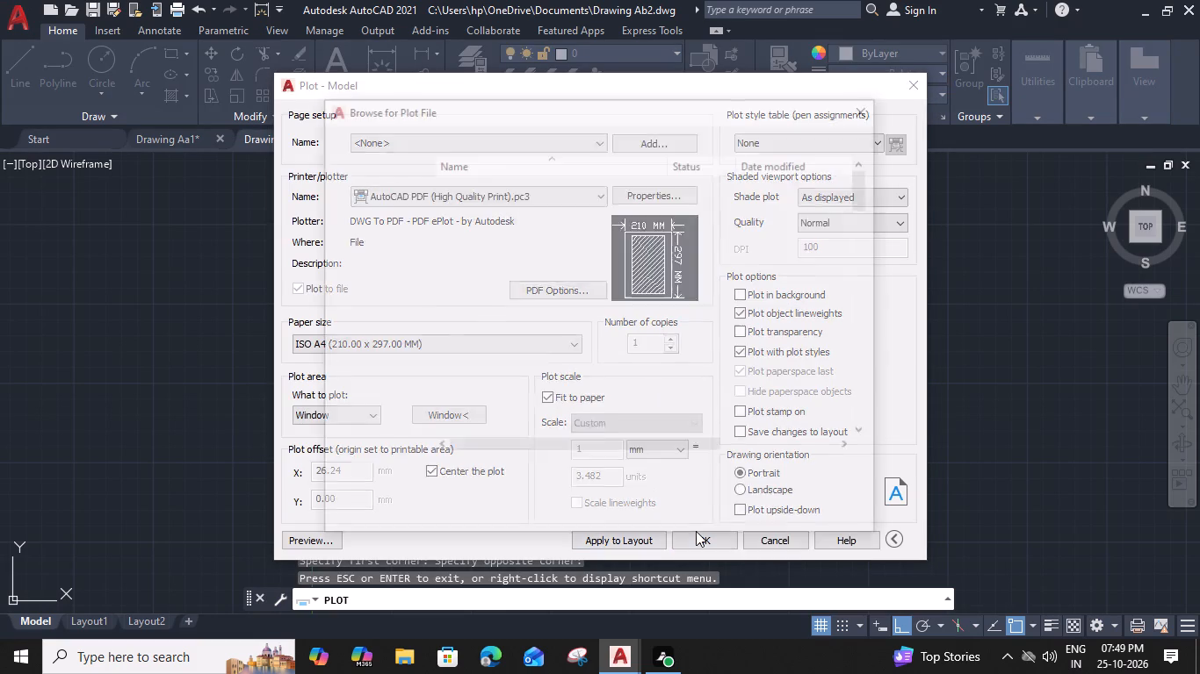
click(827, 494)
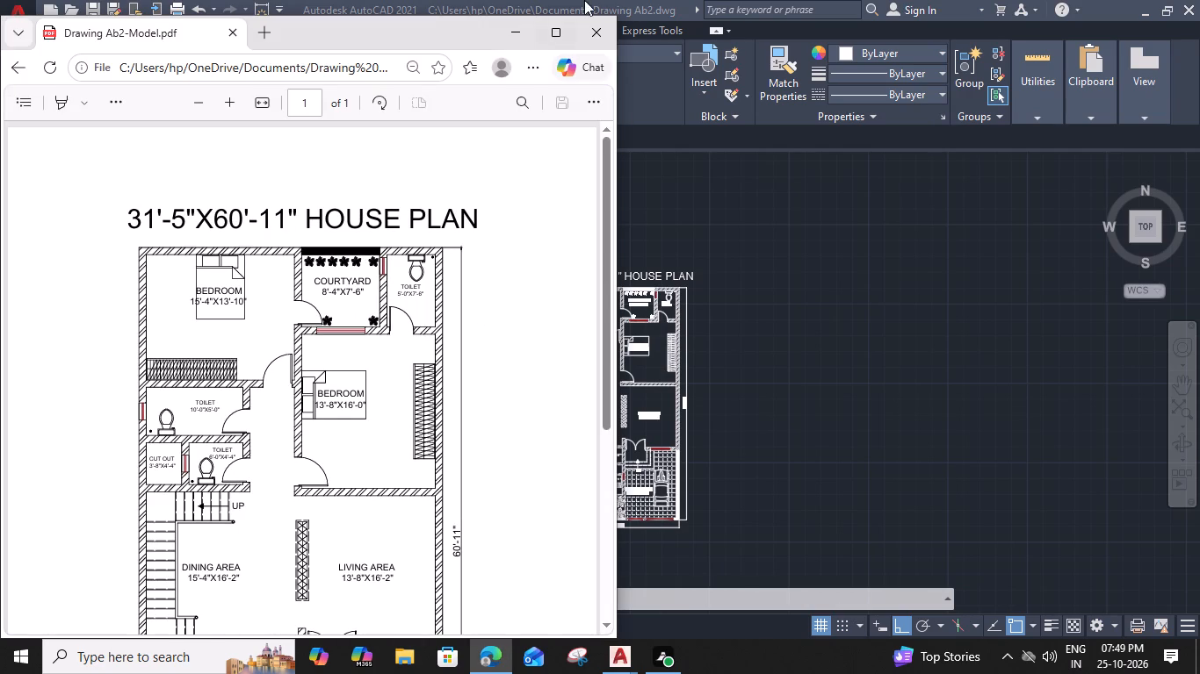
click(604, 25)
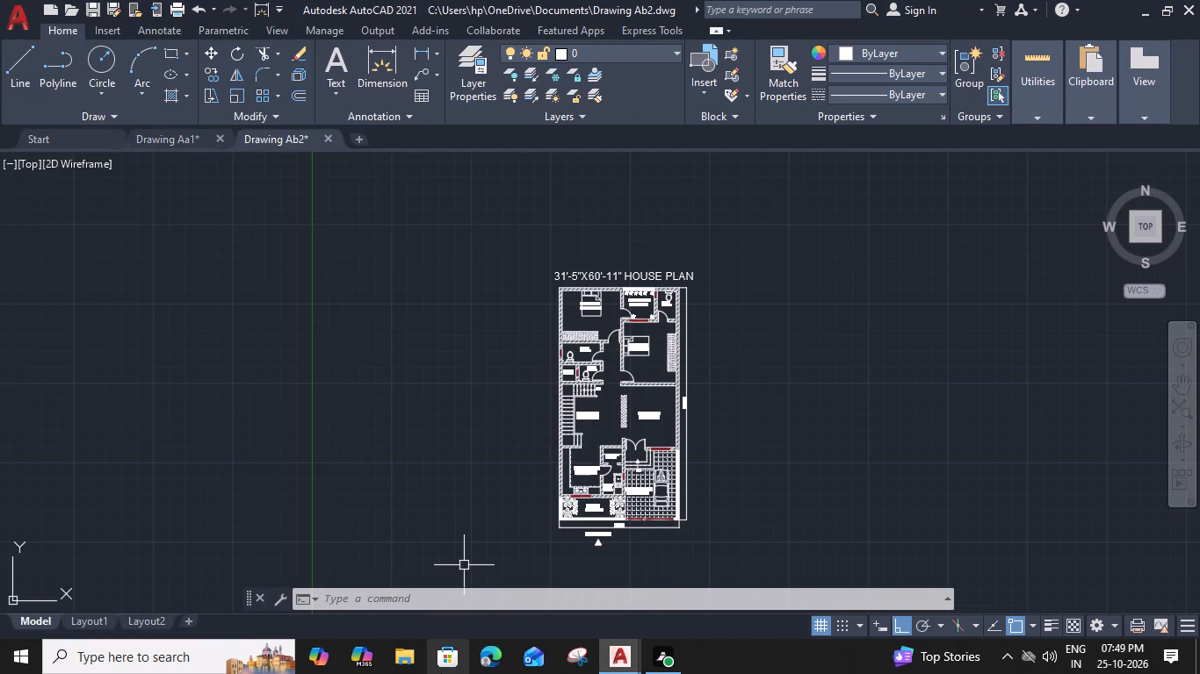
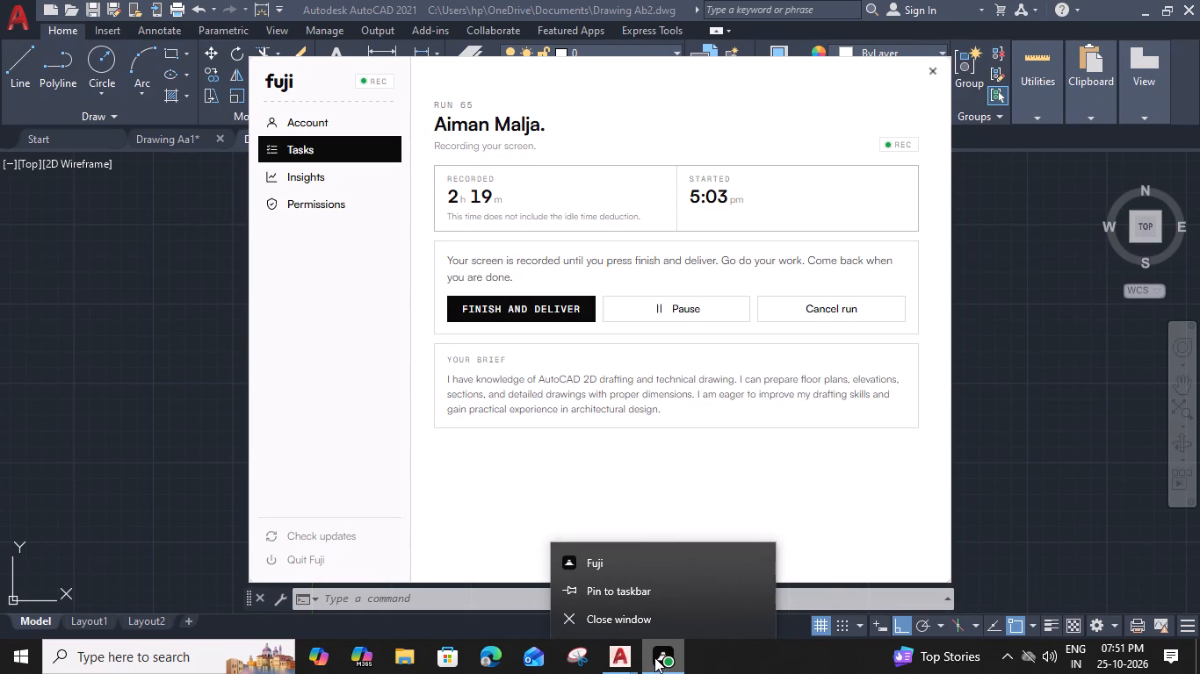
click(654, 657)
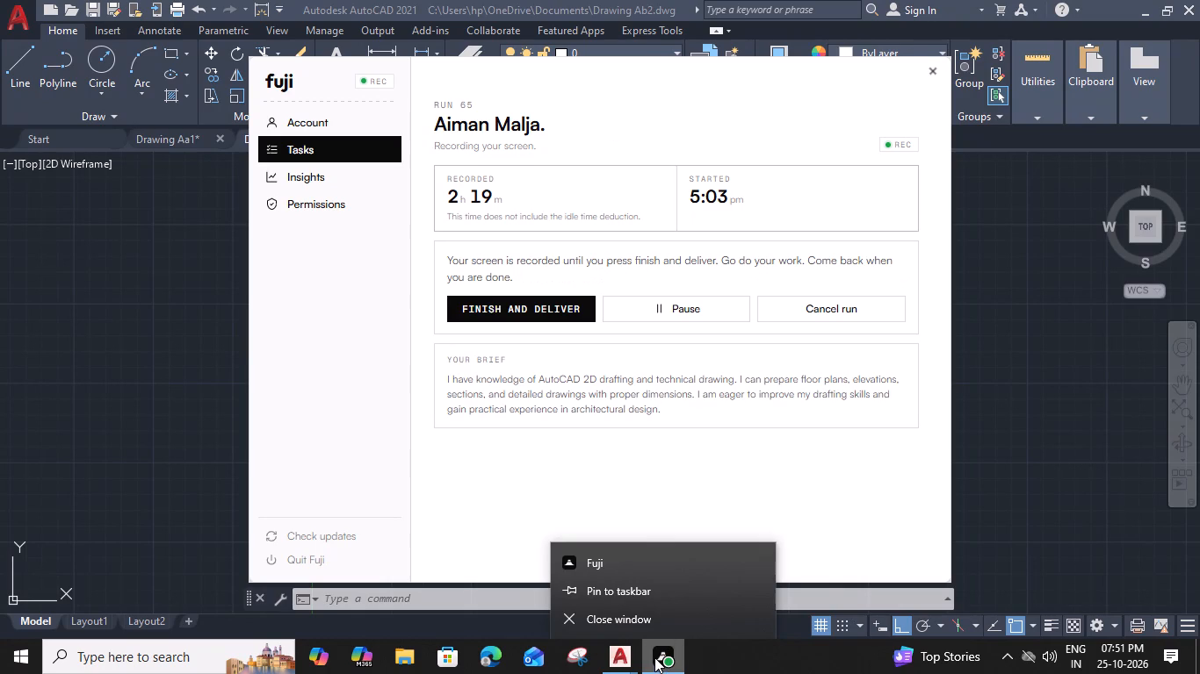
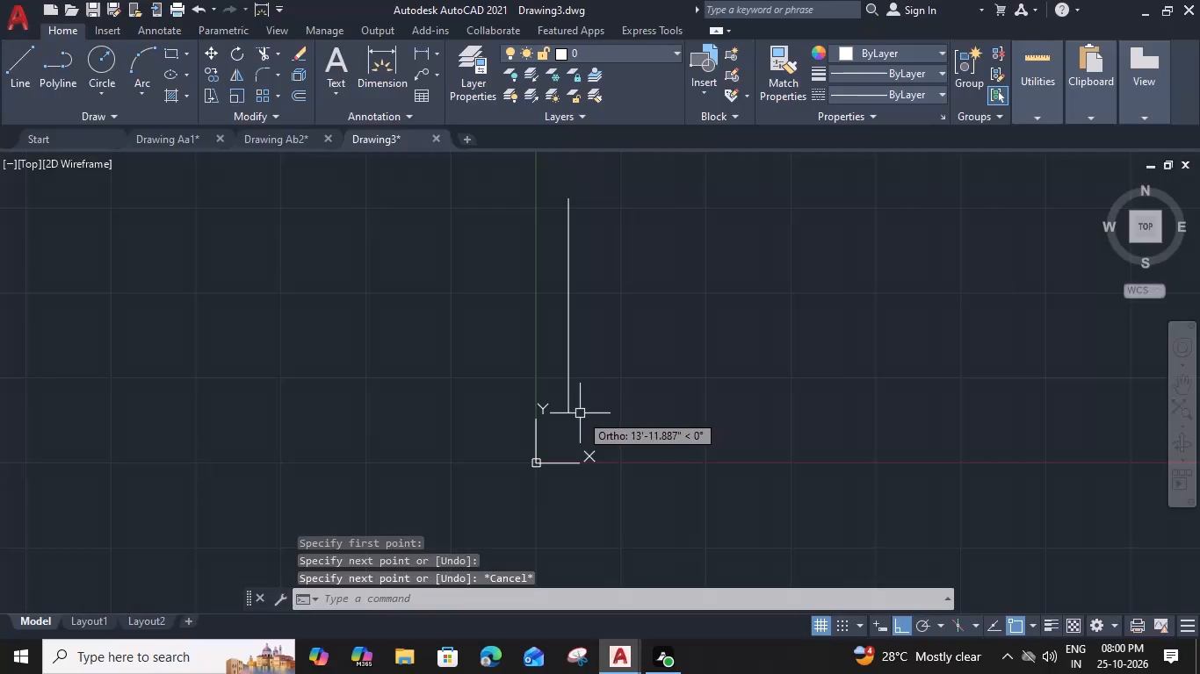
Draw a horizontal line to the right from the upper end of the vertical line to form the top-left corner.
key(space)
click(570, 200)
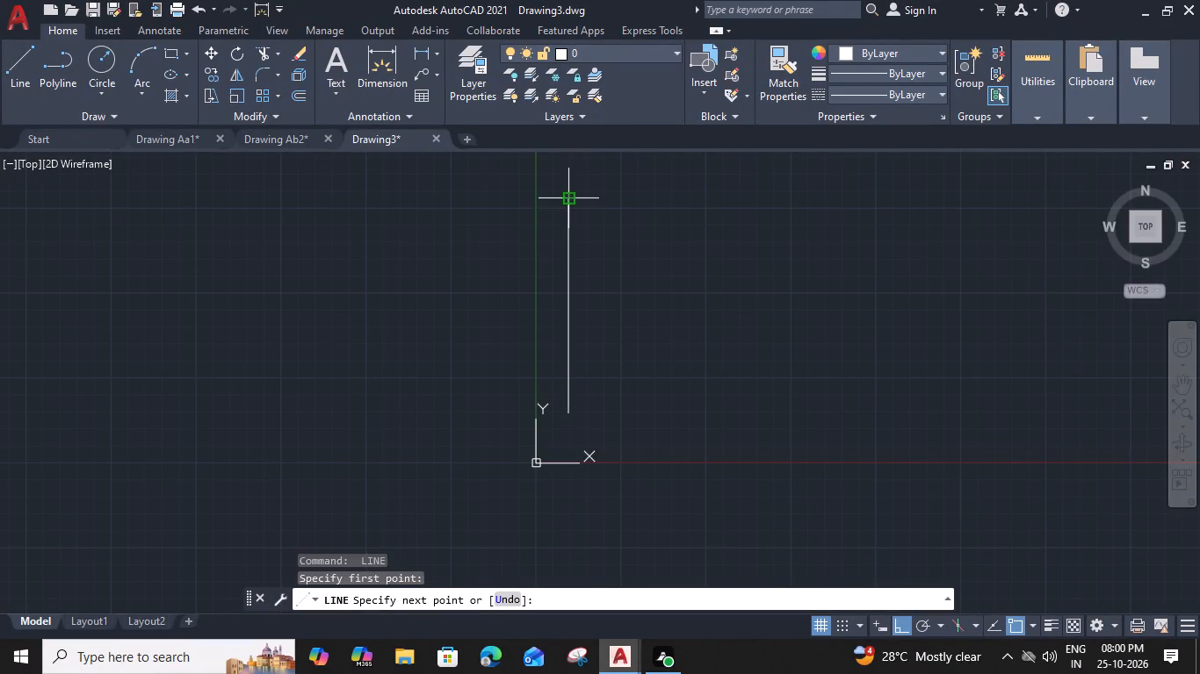
click(735, 185)
key(Escape)
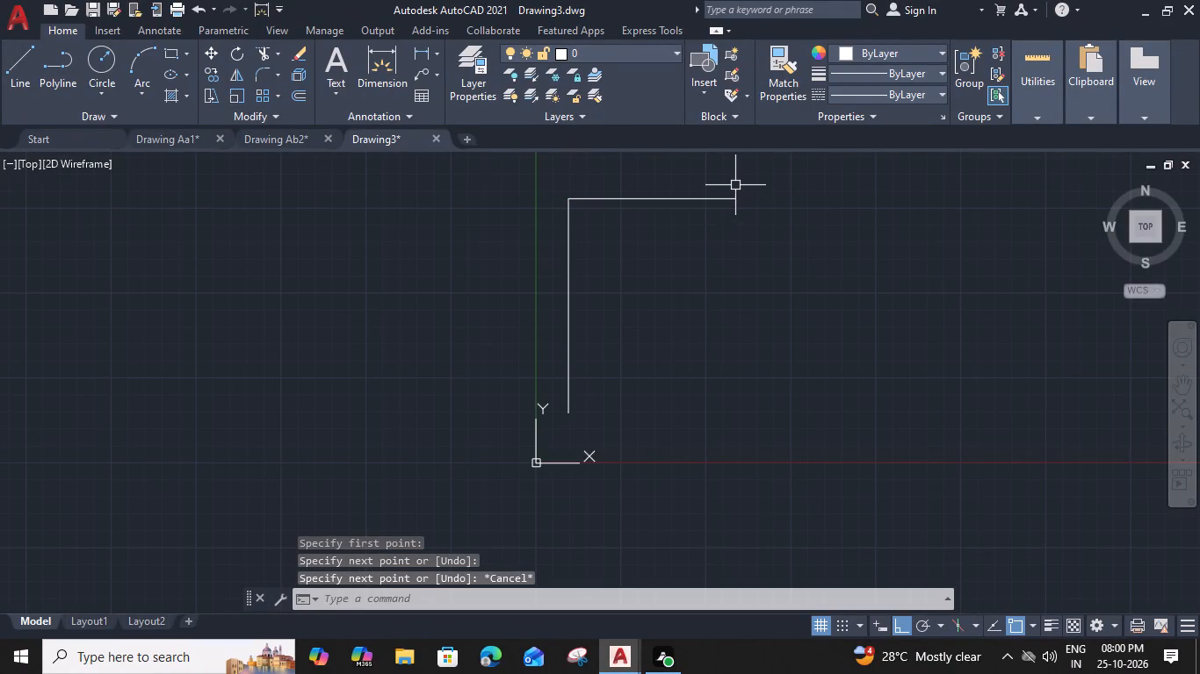
Offset the top horizontal line and the left vertical line 9" inward to form the outer walls.
middle_drag(667, 269, 655, 346)
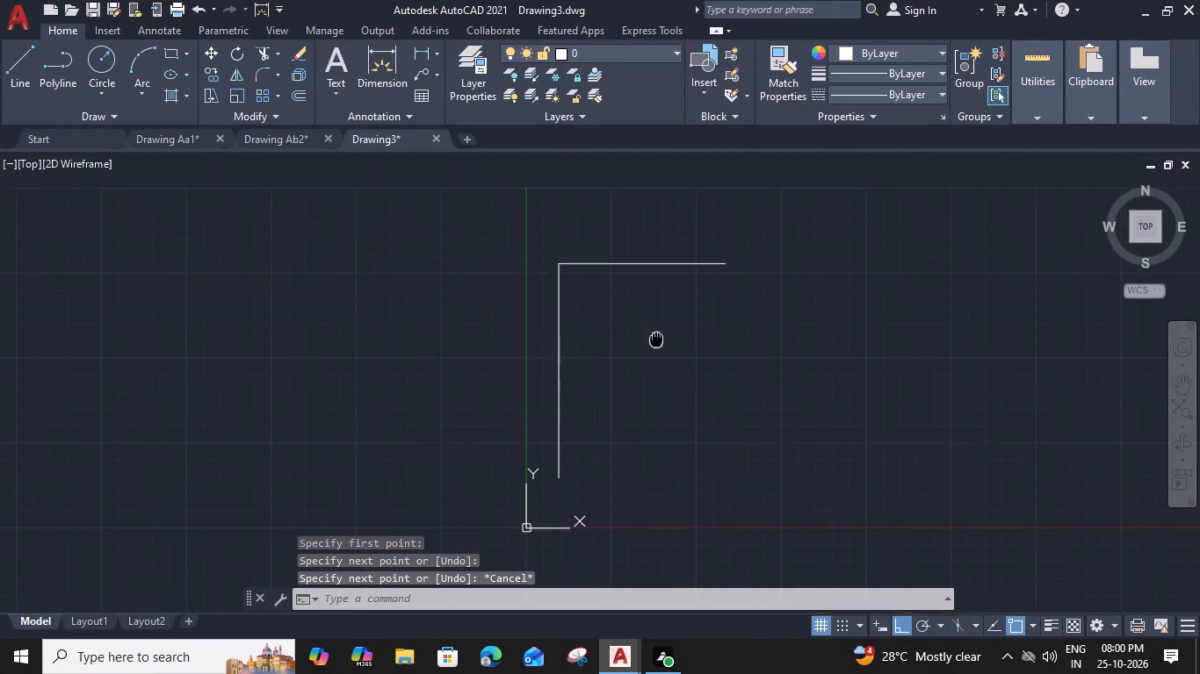
middle_drag(655, 346, 655, 348)
scroll(570, 264, up, 3)
click(569, 312)
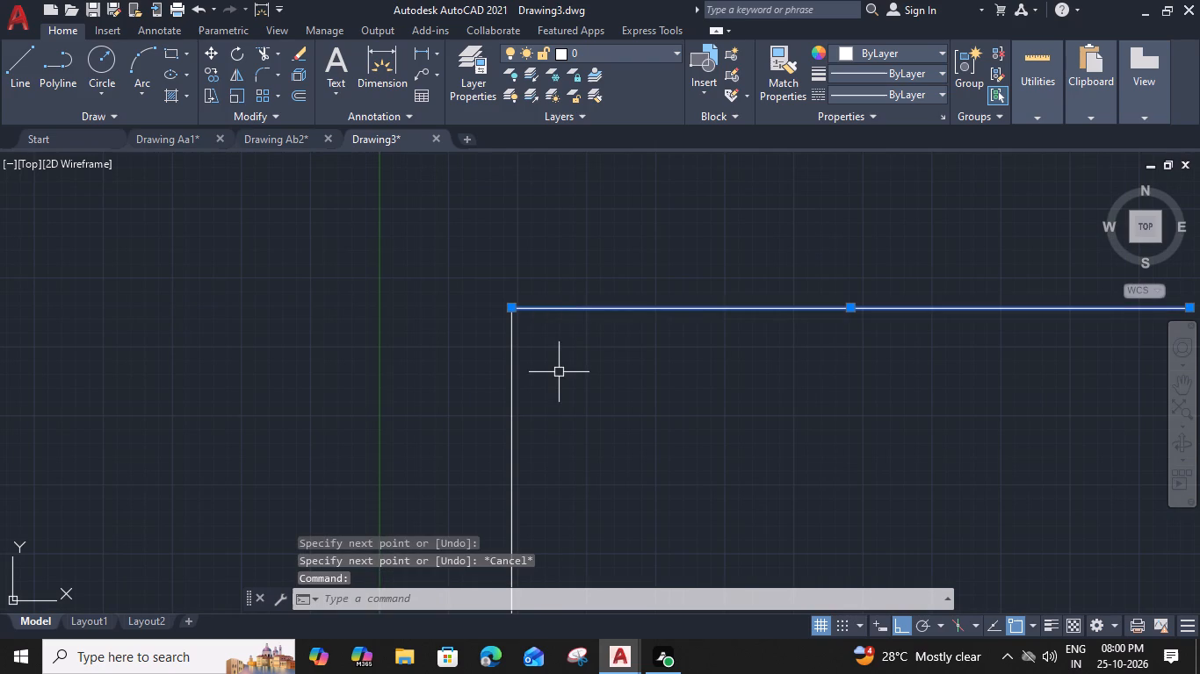
key(o)
key(space)
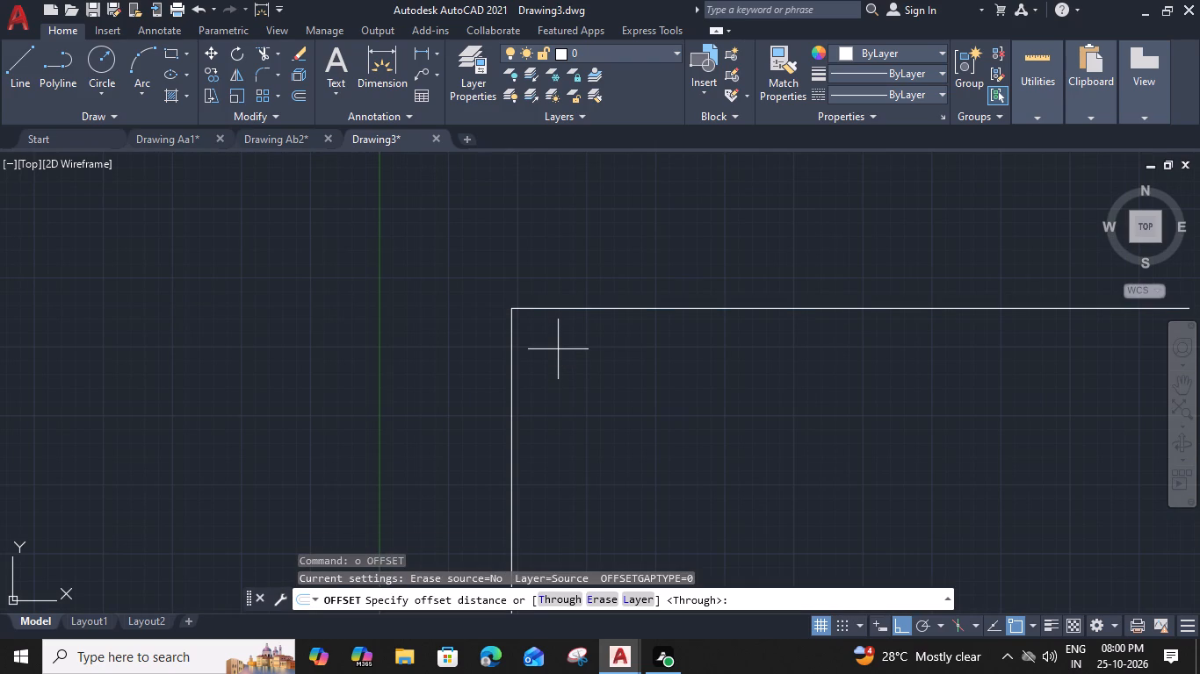
key(9)
key(shift+quotedbl)
key(Return)
click(582, 392)
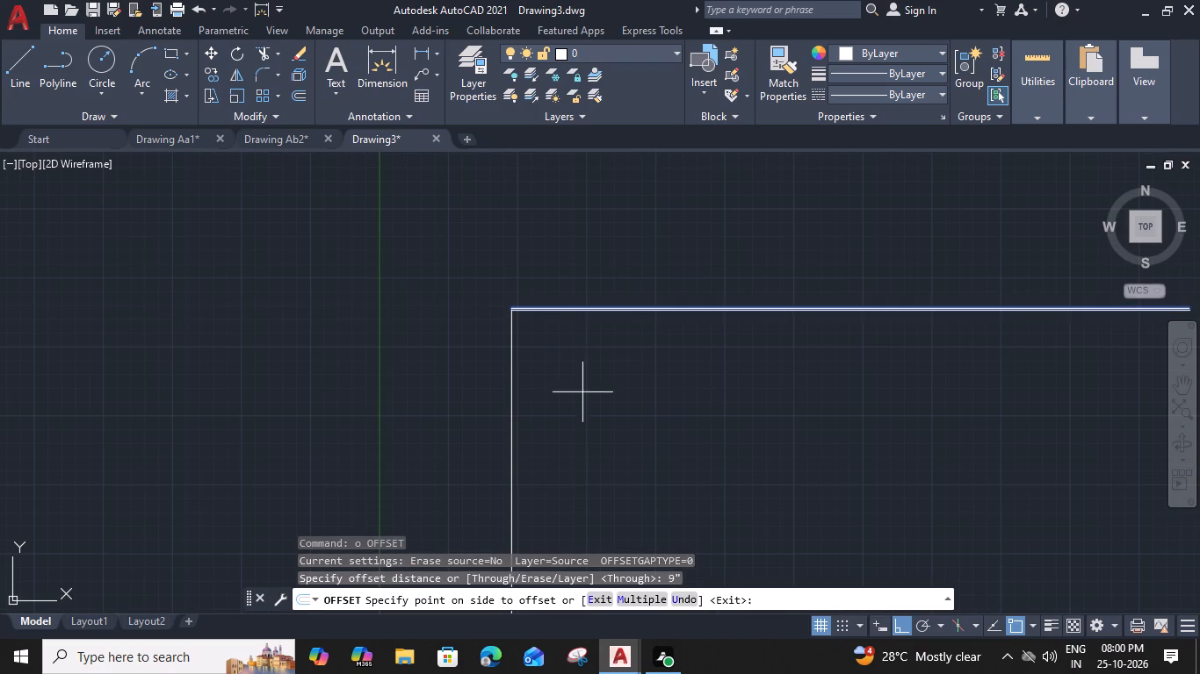
scroll(506, 330, up, 2)
click(517, 328)
click(632, 332)
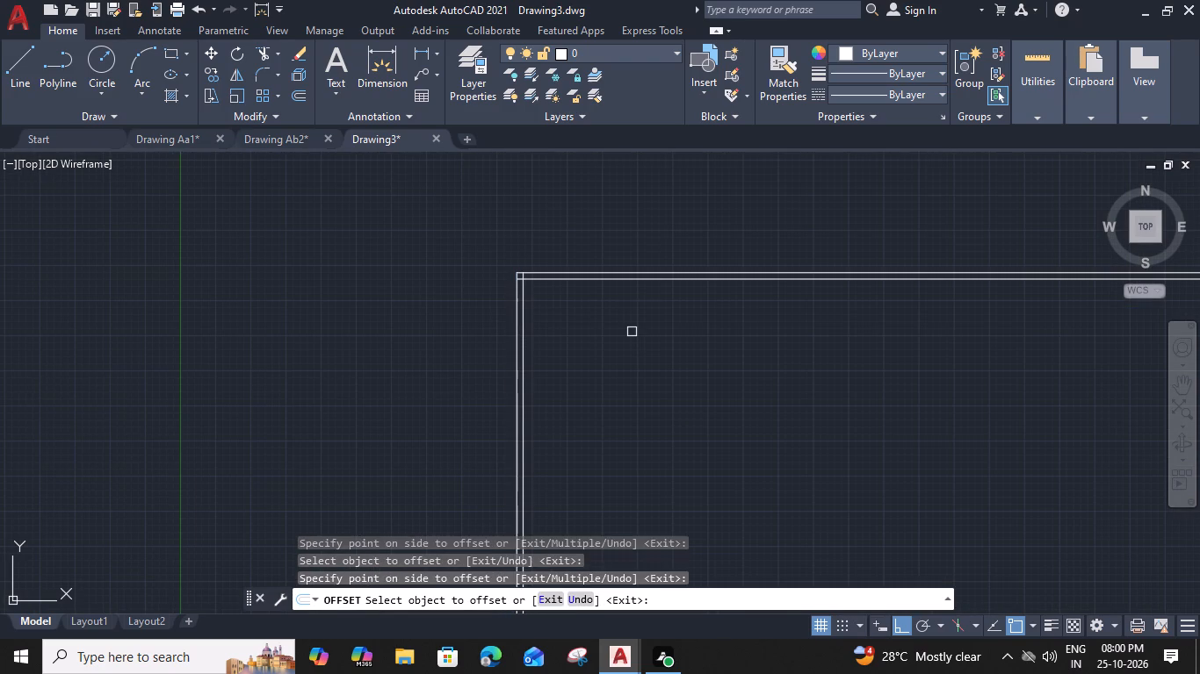
key(Escape)
Trim the overlapping inner wall line ends at the top-left corner.
key(r)
key(Escape)
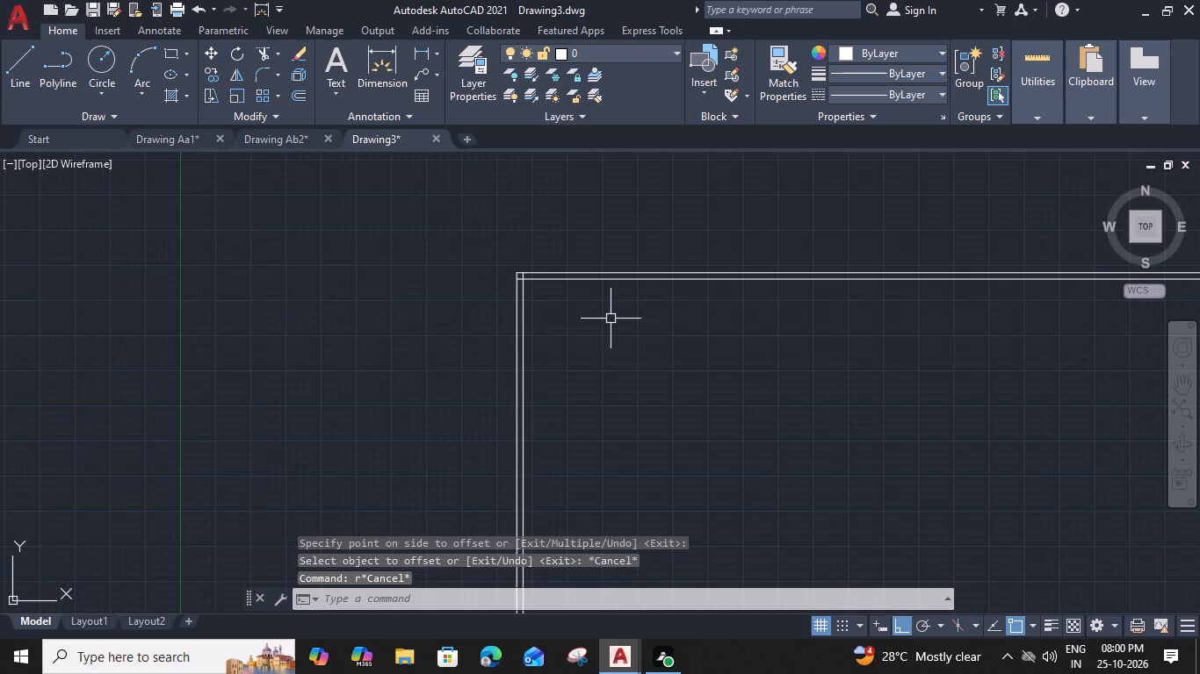
text(tr)
key(space)
scroll(551, 262, up, 4)
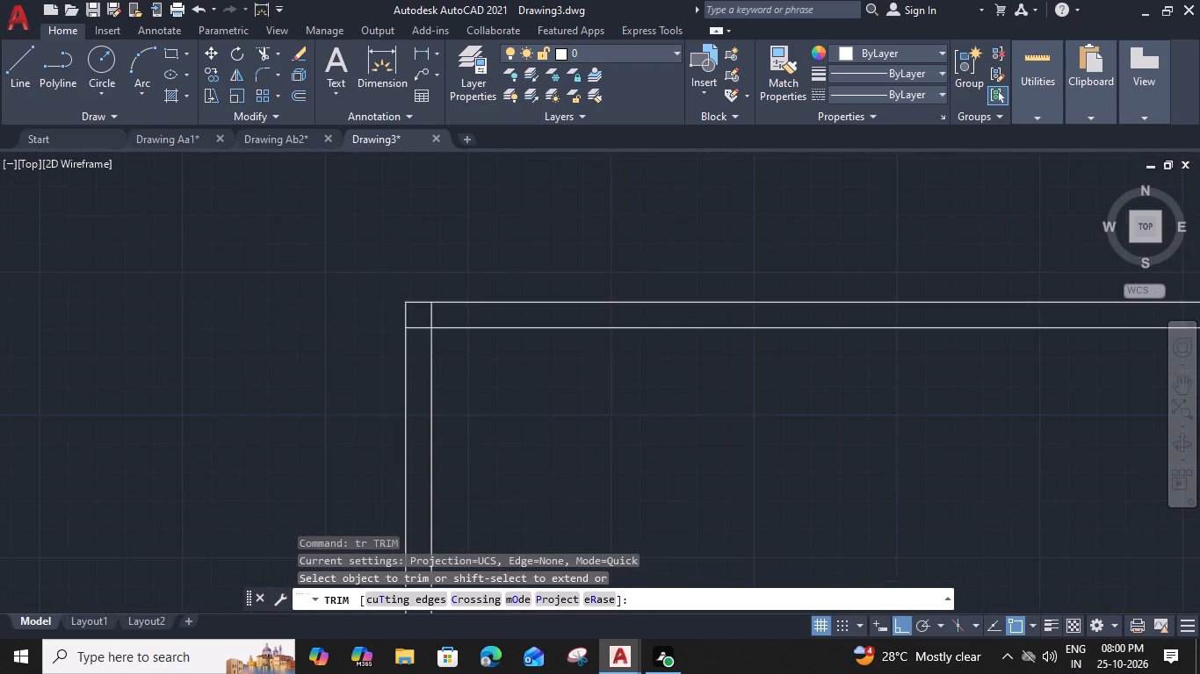
click(360, 351)
click(347, 372)
click(345, 355)
key(Escape)
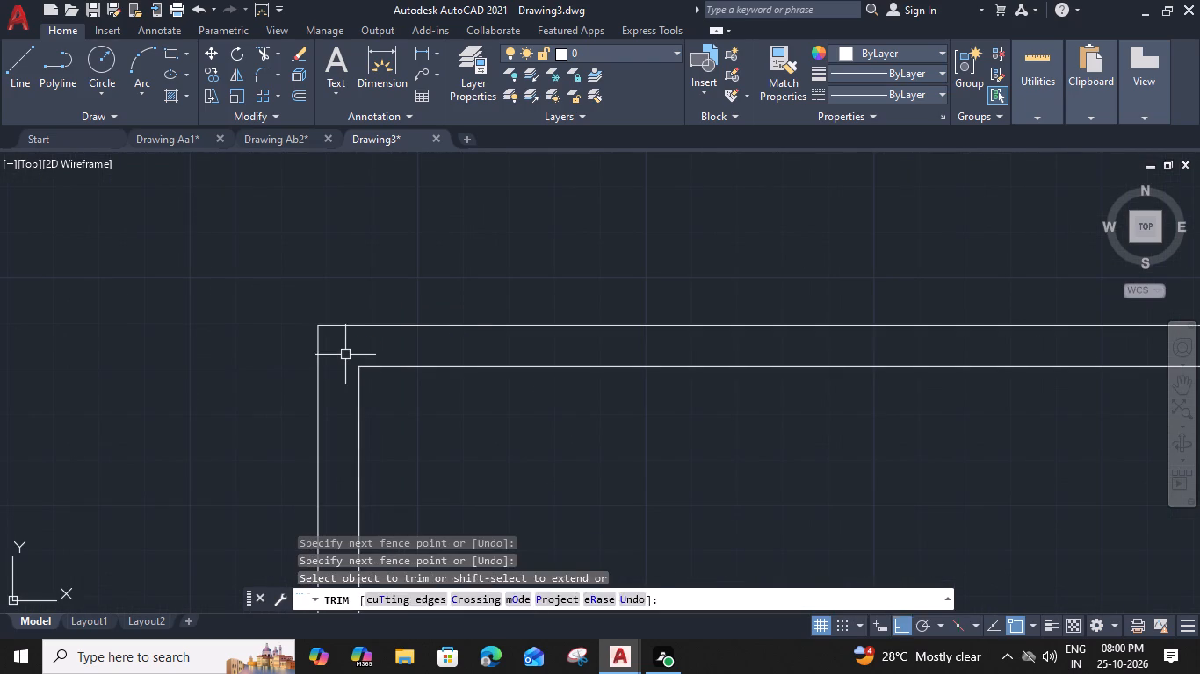
Offset the inner line of the left wall 6'3" to the right.
click(358, 412)
key(o)
key(space)
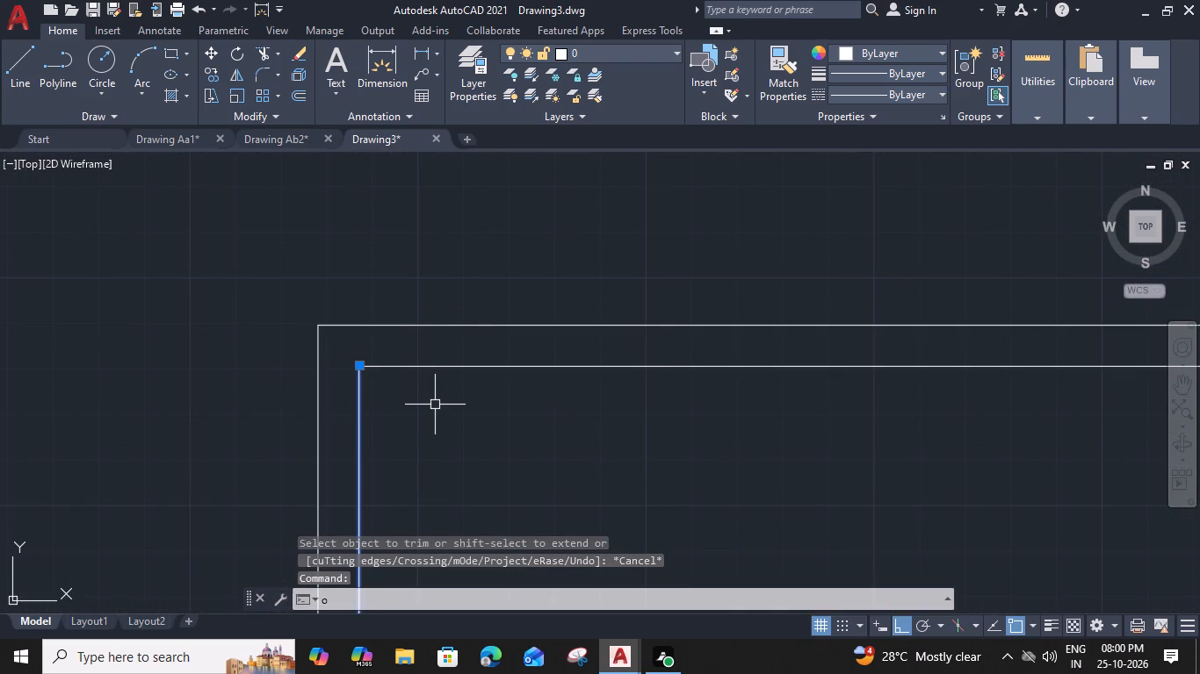
text(6')
key(3)
key(shift+quotedbl)
key(Return)
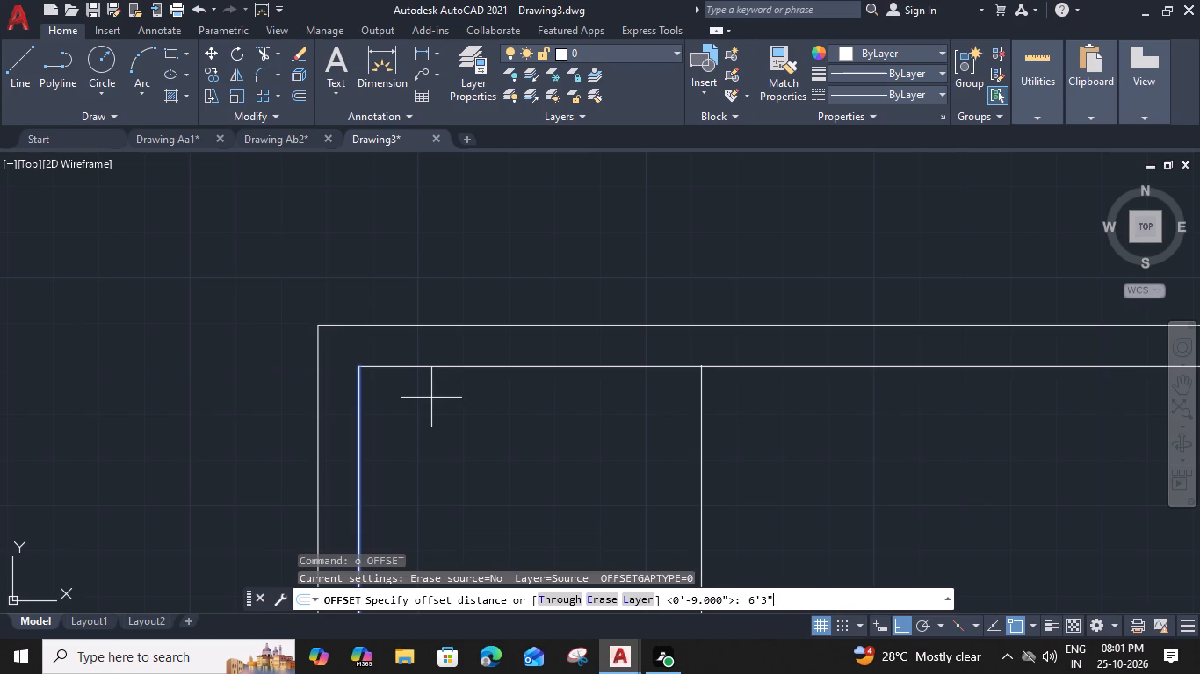
click(600, 434)
scroll(600, 434, down, 2)
middle_drag(575, 442, 295, 372)
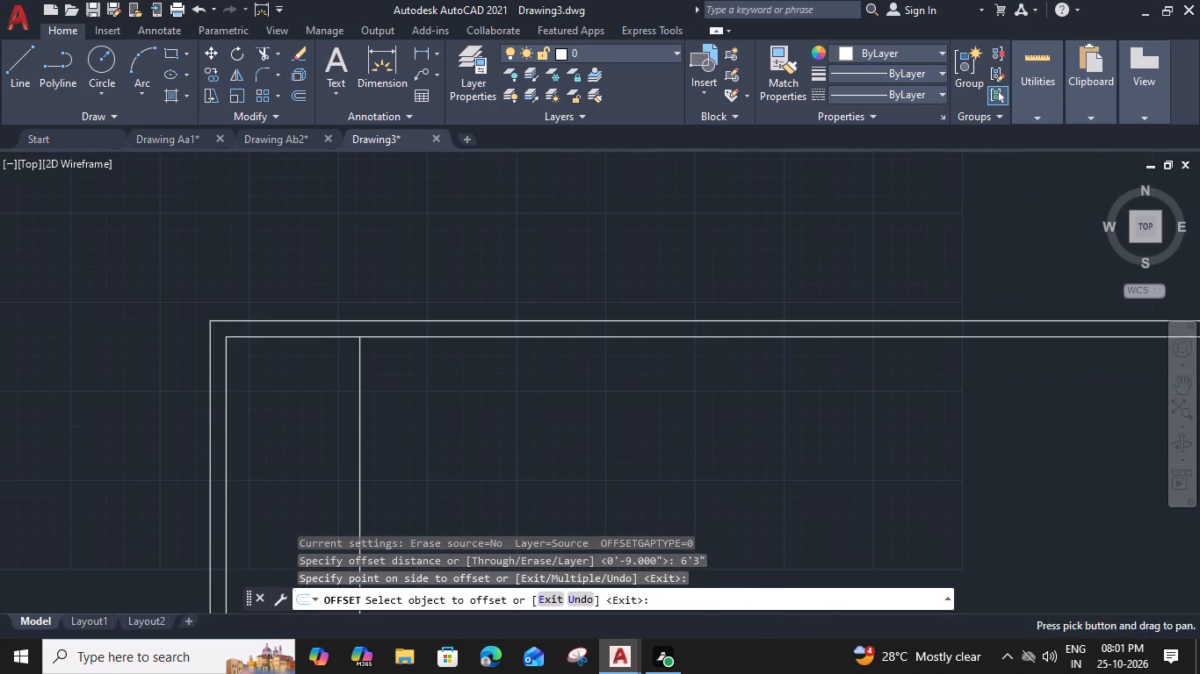
key(Escape)
Offset the inner line of the top wall 5' downward.
middle_drag(414, 359, 542, 385)
click(541, 362)
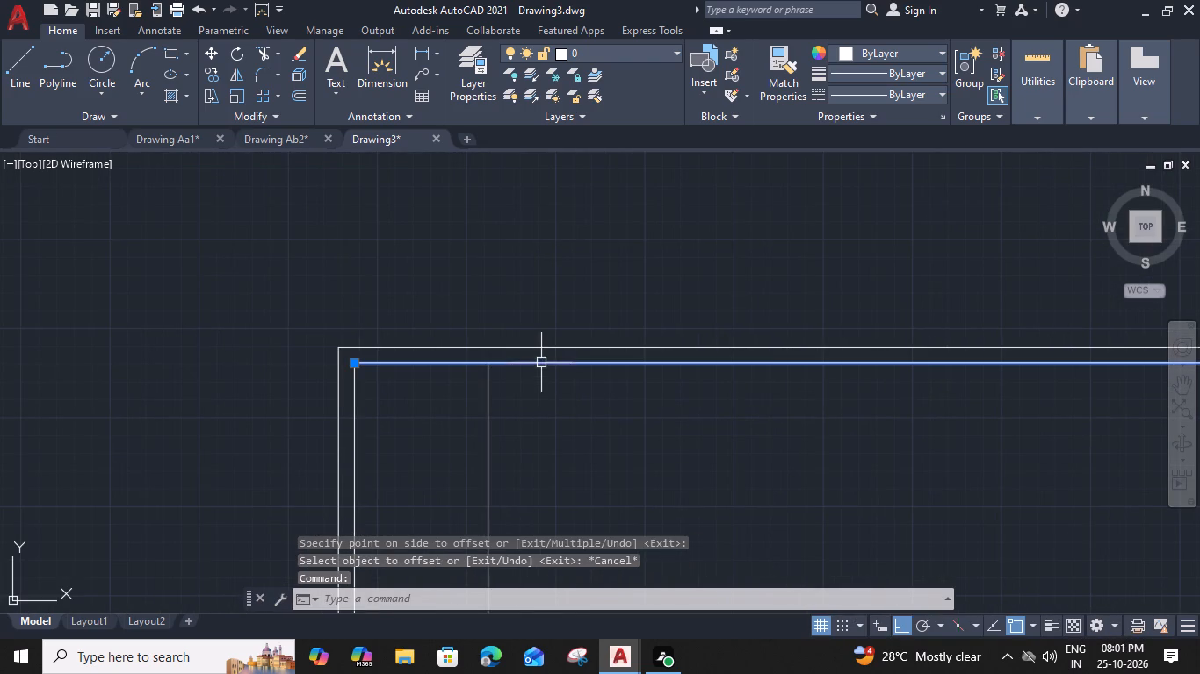
text(o)
key(space)
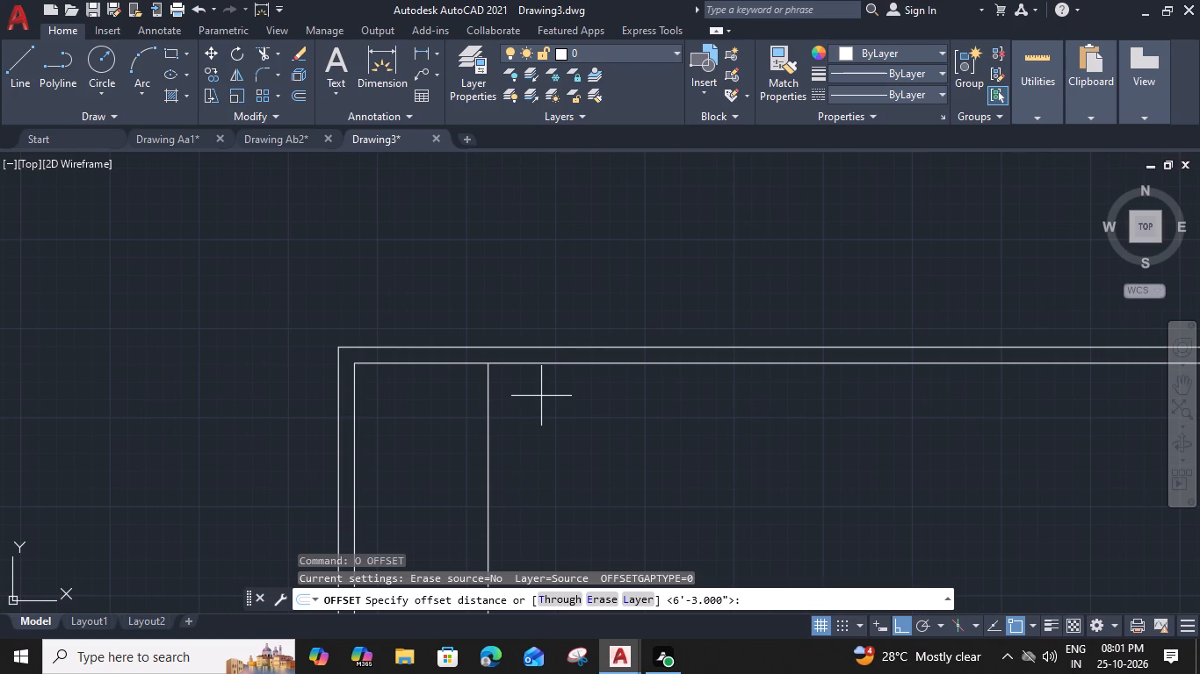
text(5')
key(space)
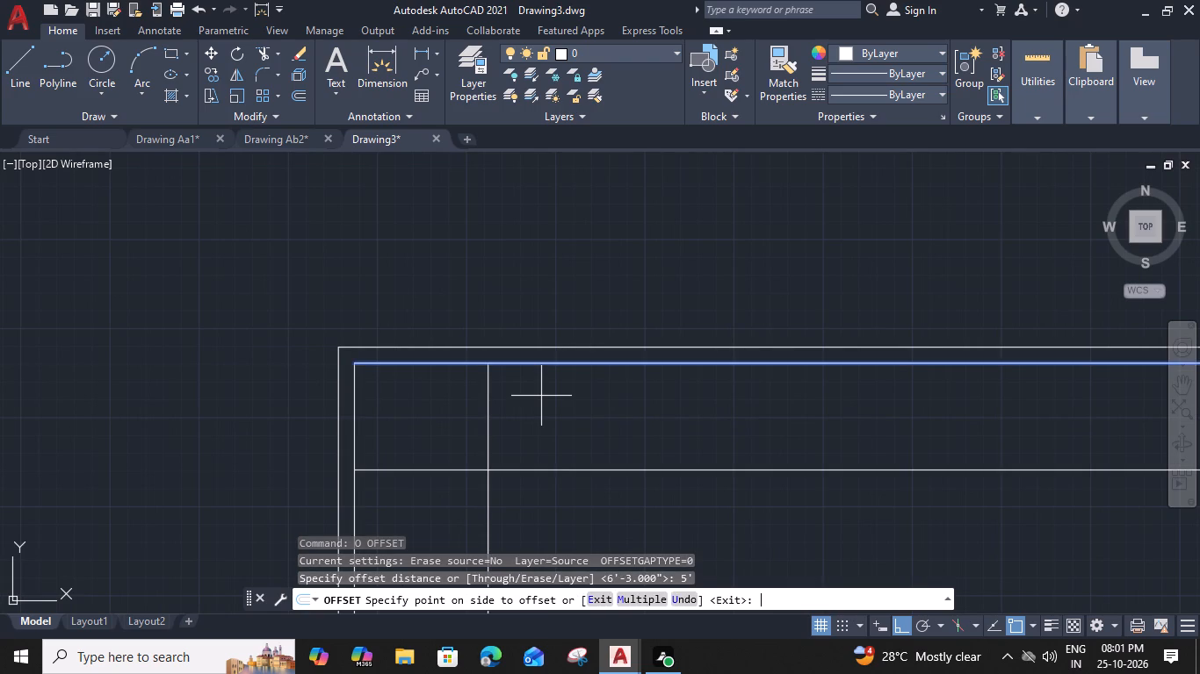
drag(556, 462, 558, 470)
key(Escape)
Offset the horizontal line bounding the first room's bottom 9" downward to form the wall below it.
click(558, 470)
key(o)
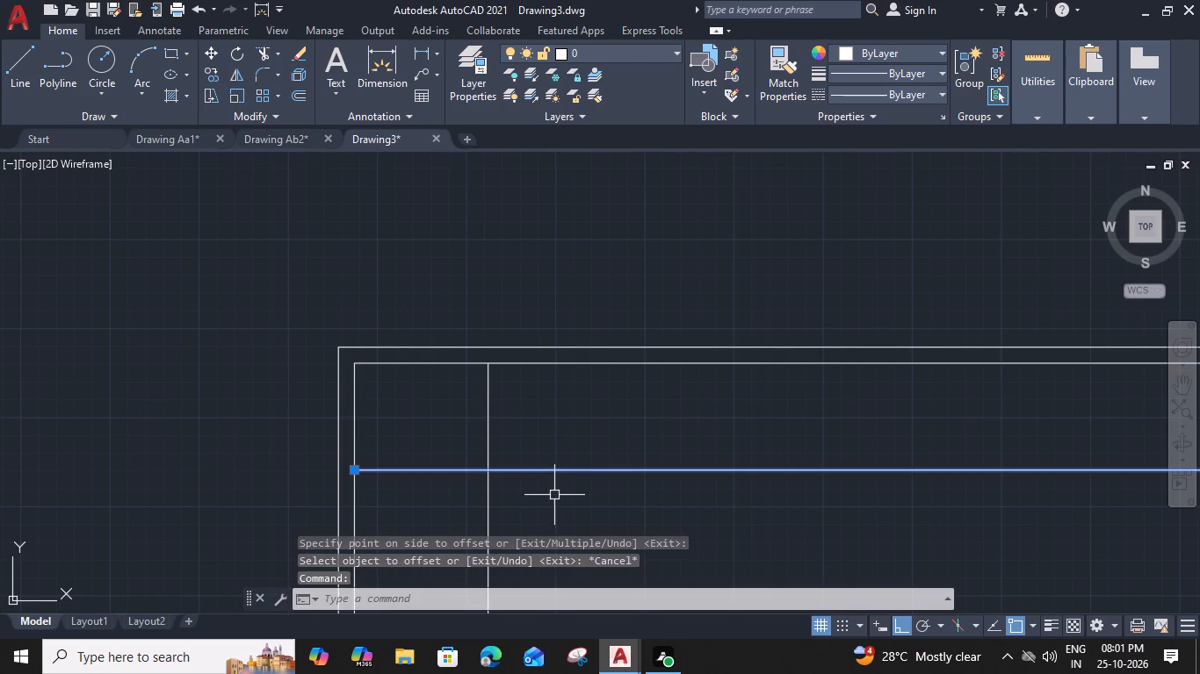
key(space)
key(9)
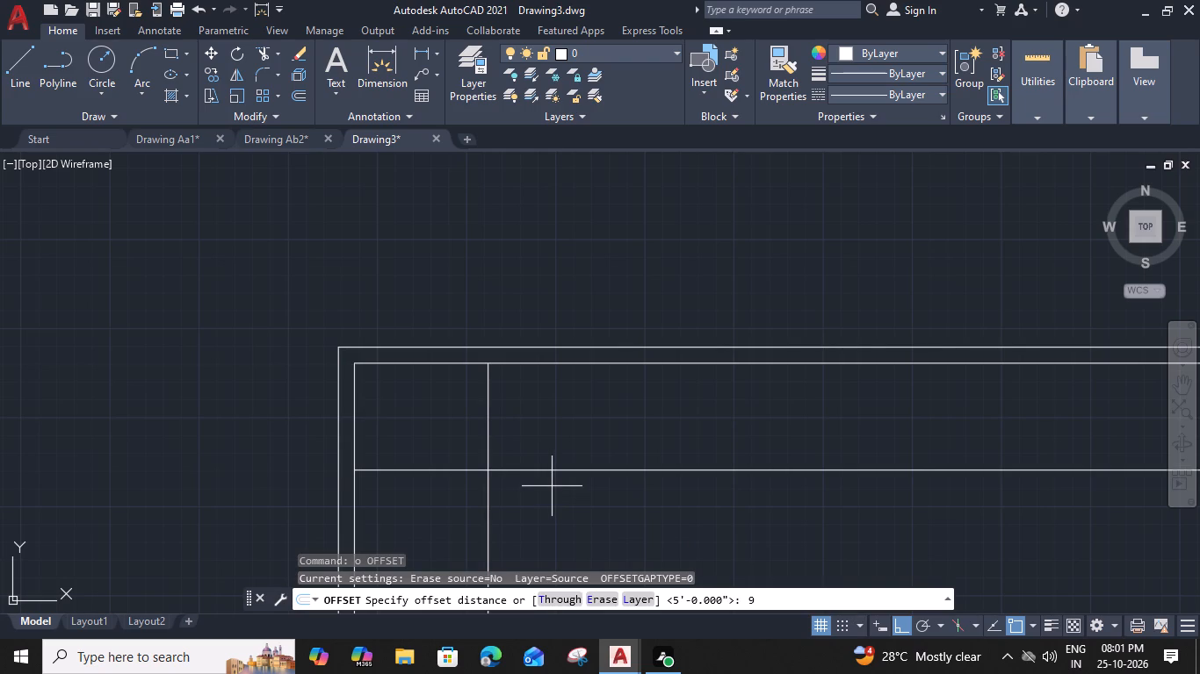
key(shift+quotedbl)
key(Return)
click(558, 516)
key(Escape)
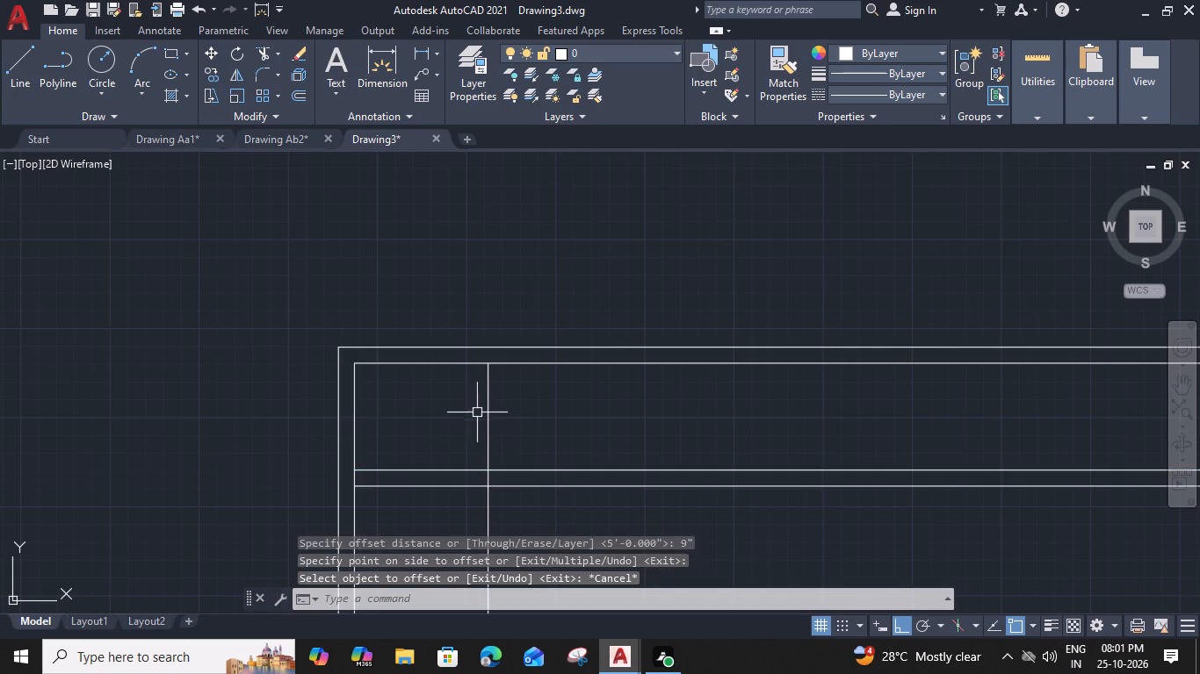
Offset the vertical line at the first room's right side 6" to the right to form the partition.
click(493, 423)
click(459, 446)
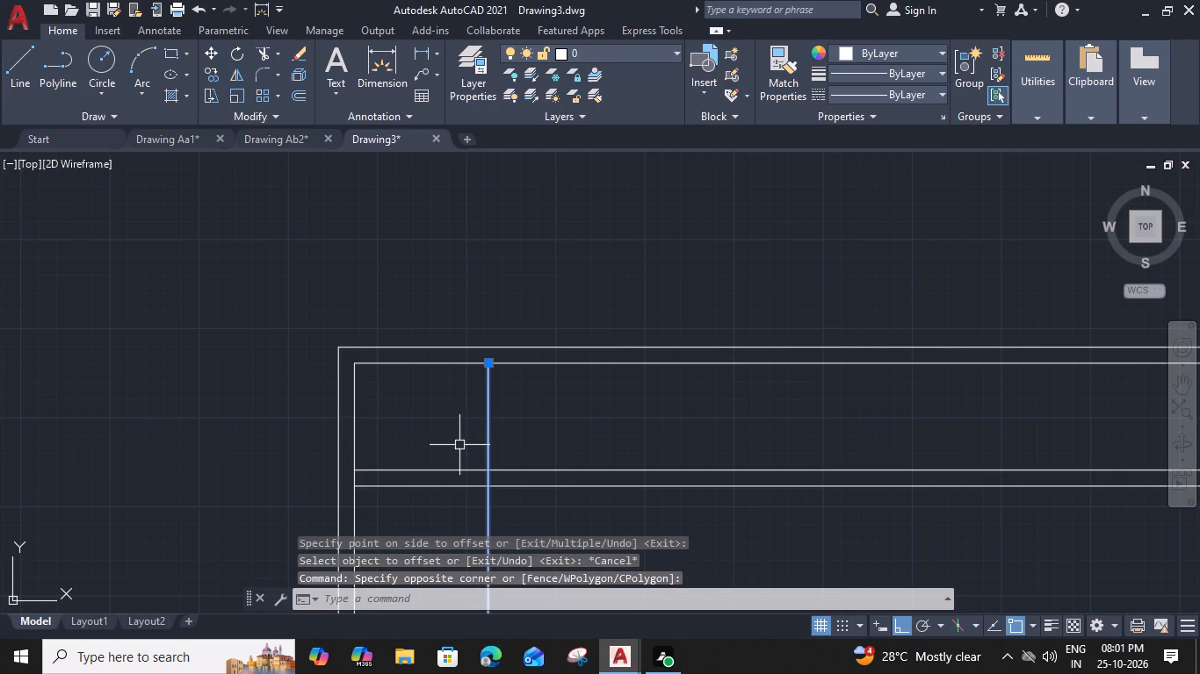
text(o)
key(space)
text(6")
key(Return)
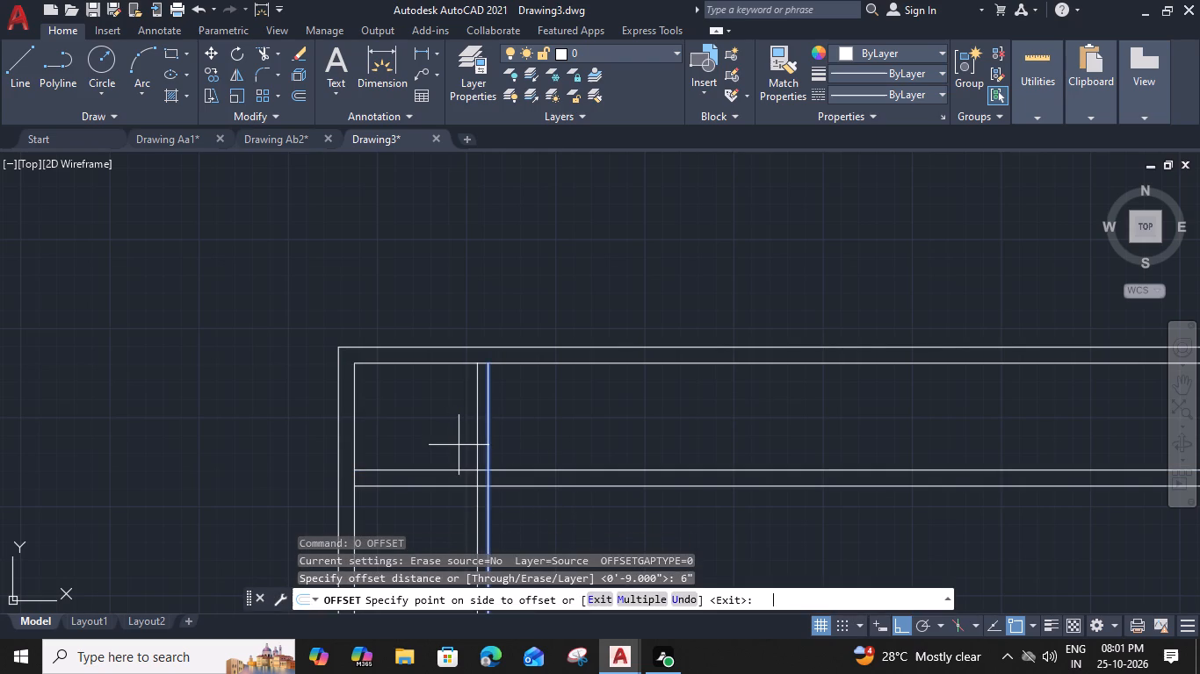
click(582, 440)
key(Escape)
Trim the wall lines crossing at the 6" partition's top and bottom junctions and at the left wall junction.
key(t)
text(r)
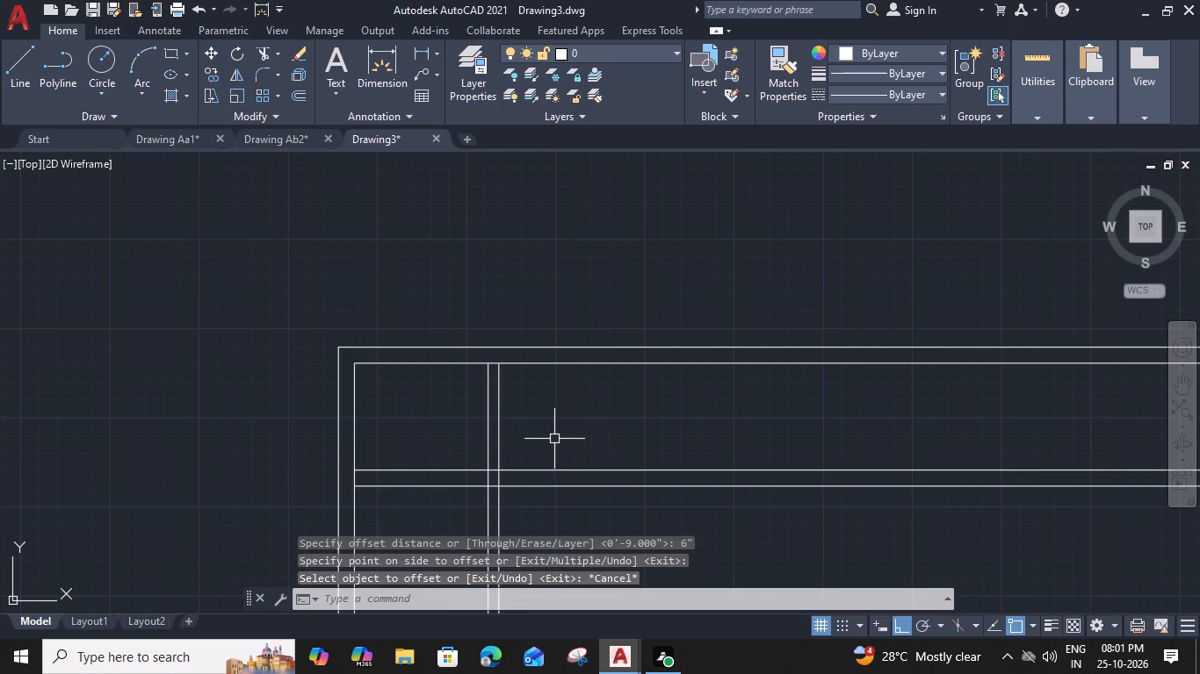
key(space)
scroll(505, 489, up, 1)
click(452, 477)
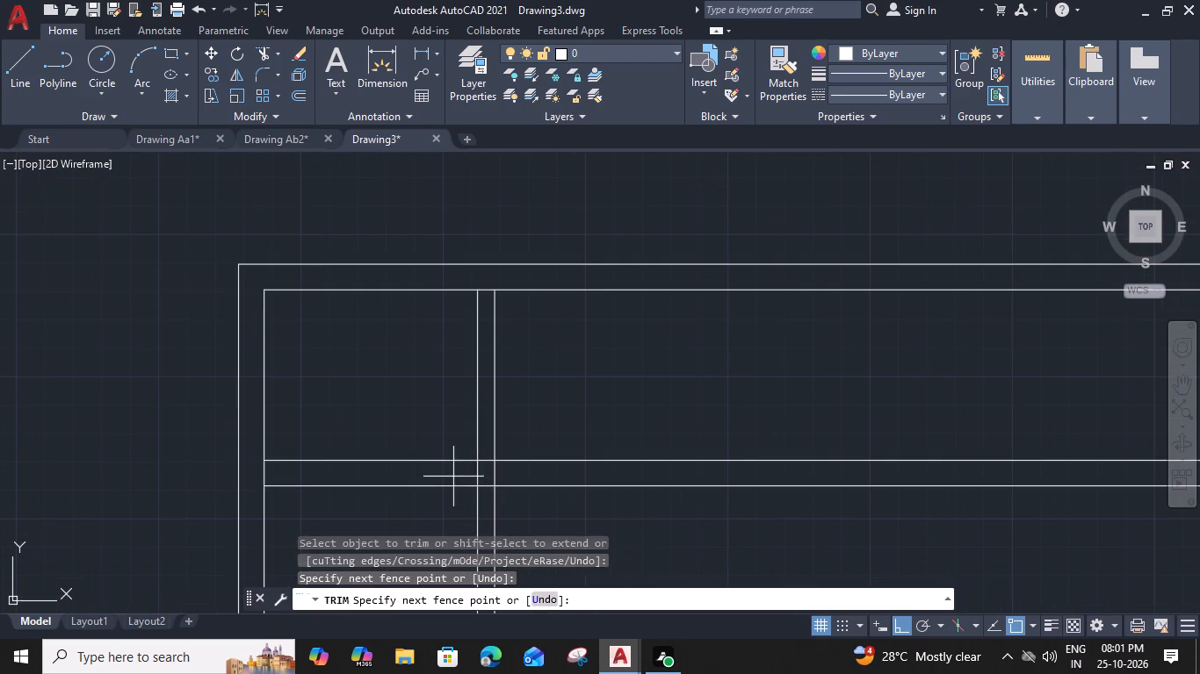
click(511, 477)
click(485, 462)
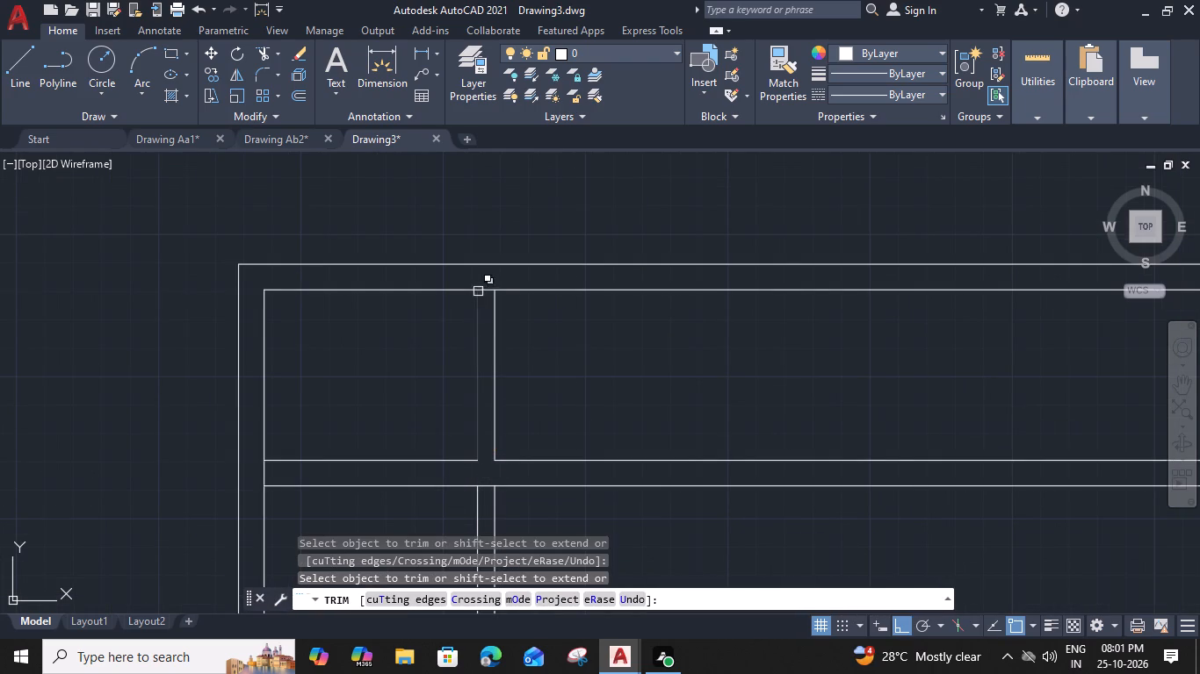
click(486, 291)
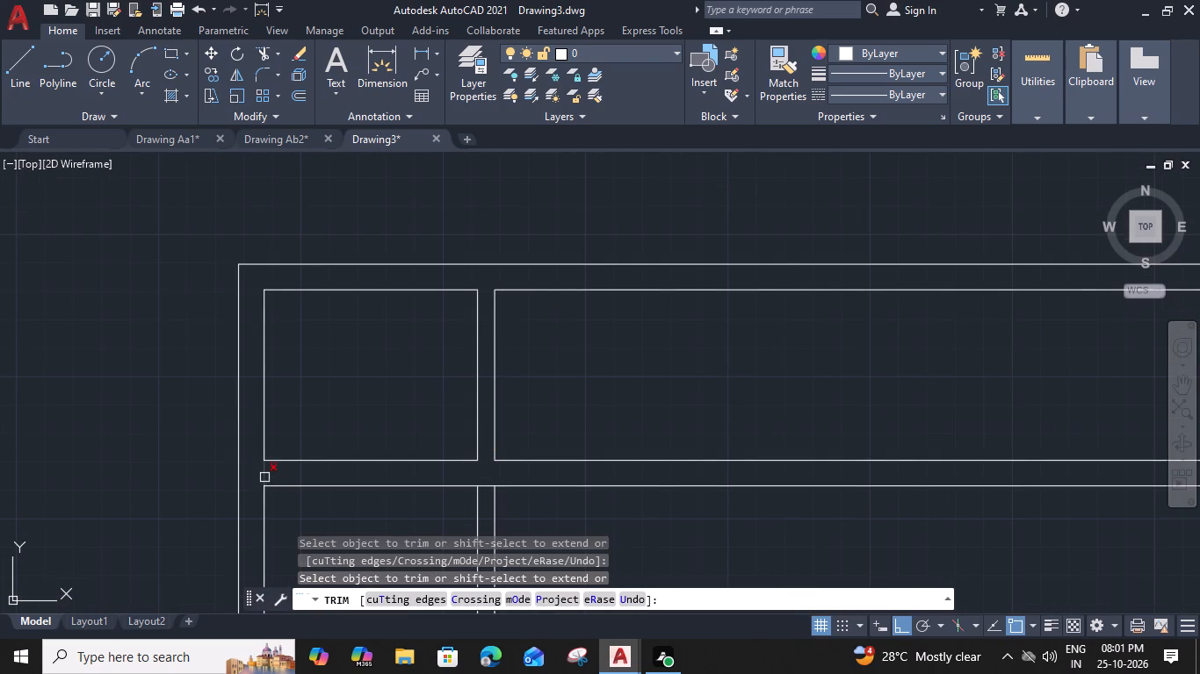
click(264, 475)
key(Escape)
Offset the partition's right line 7' to the right to set the second room's width.
click(496, 412)
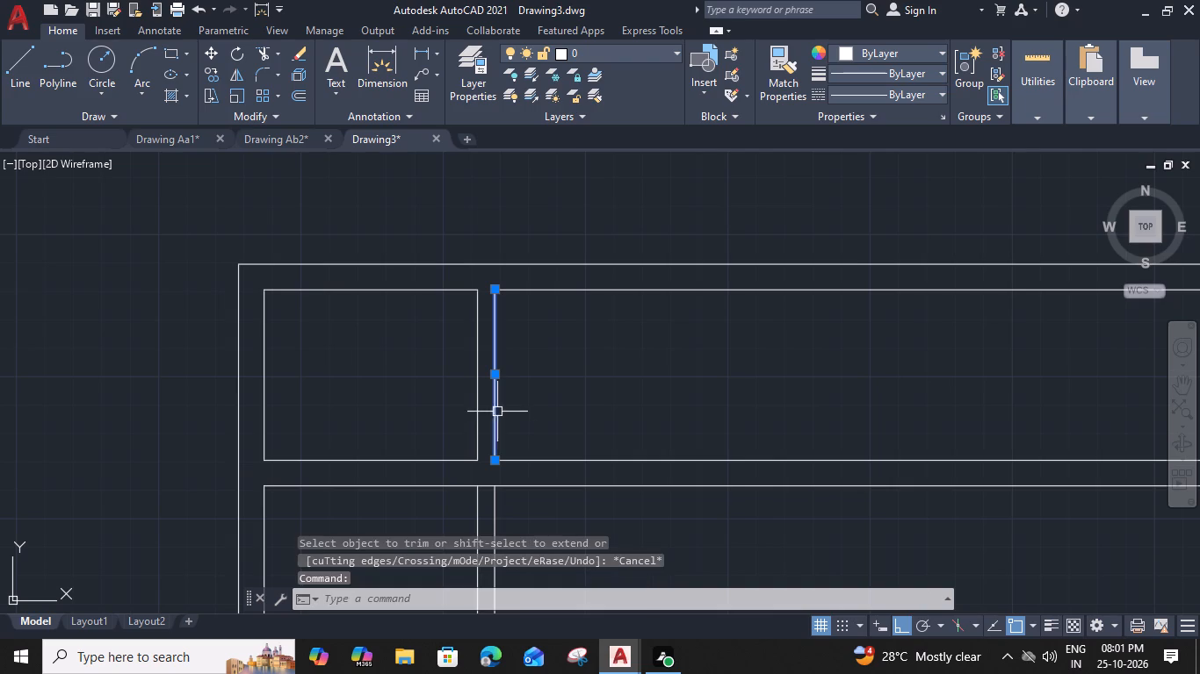
key(o)
key(space)
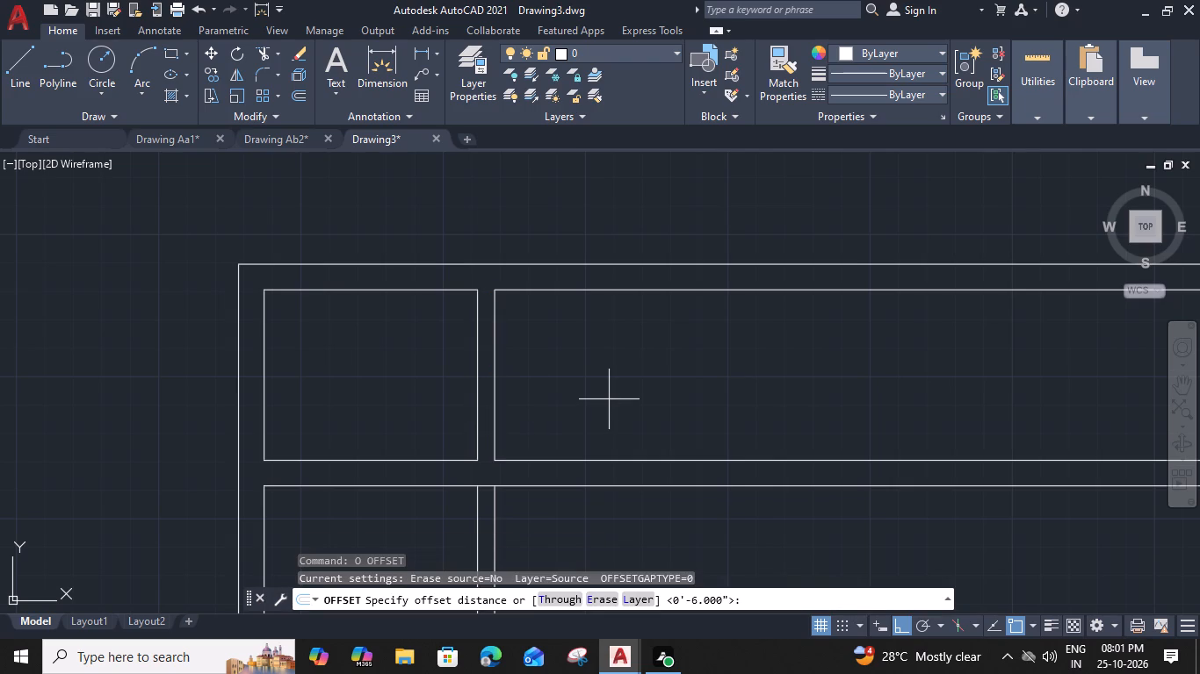
text(7')
key(space)
click(655, 402)
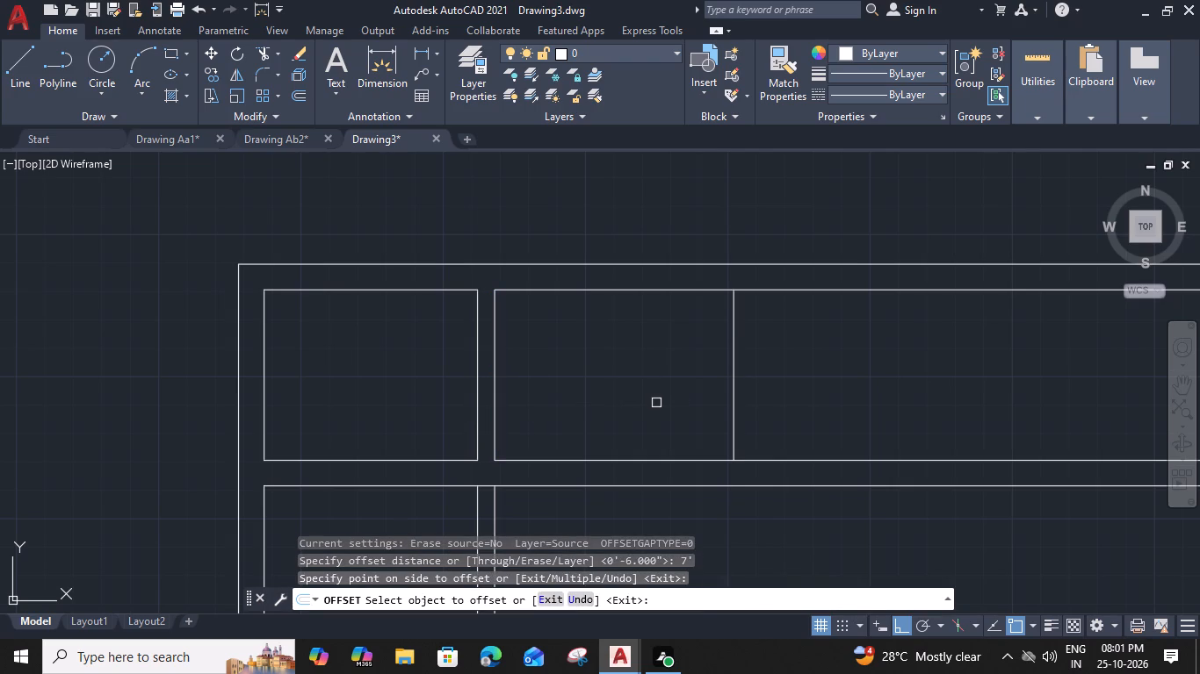
key(Escape)
Offset the second room's right boundary line 9" to the right to form its side wall.
middle_drag(655, 402, 468, 411)
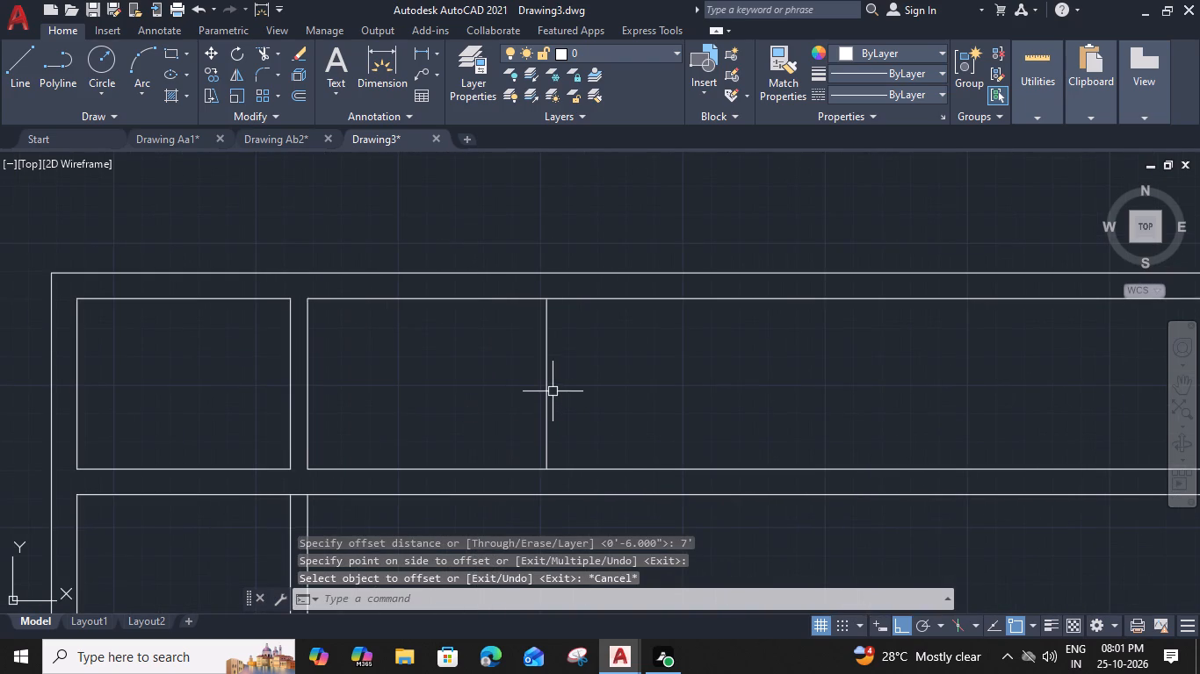
click(549, 389)
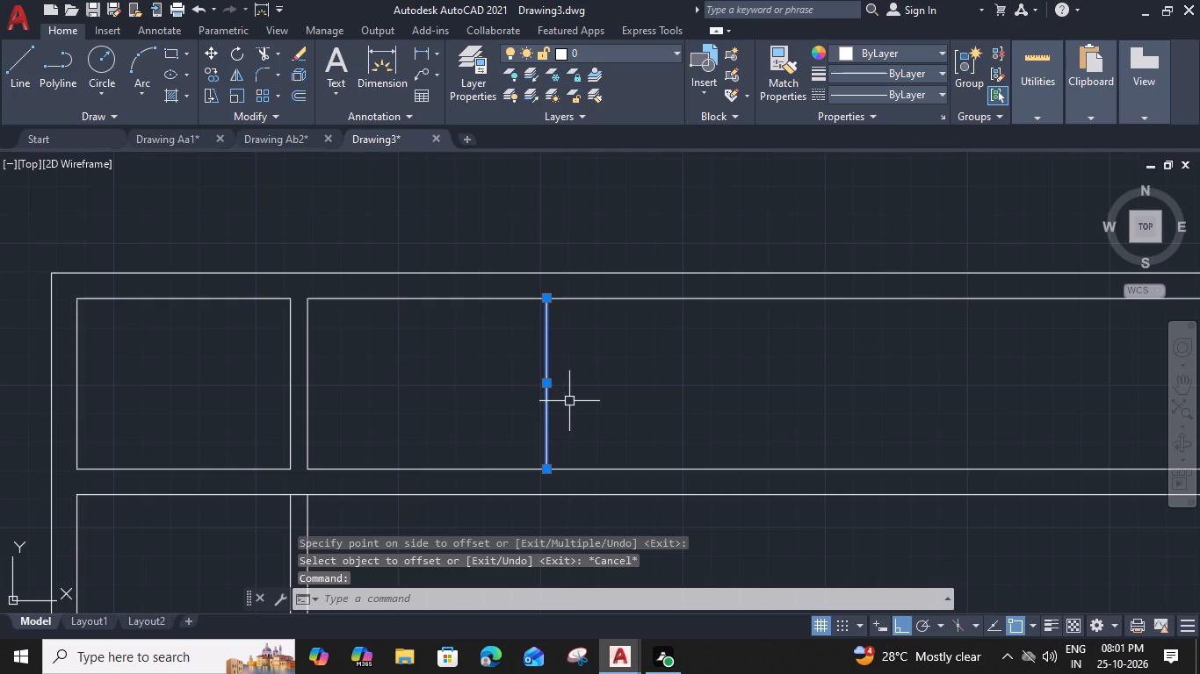
text(o)
key(space)
text(9")
key(Return)
click(649, 411)
key(Escape)
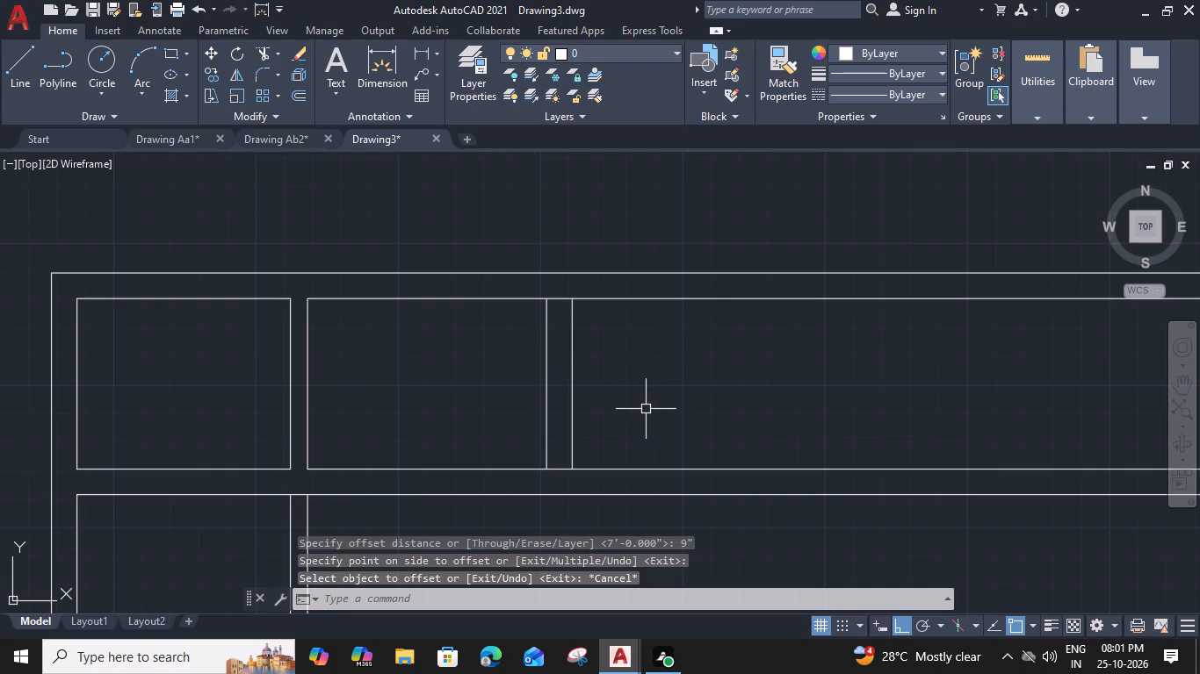
Extend the side wall's outer line down to the lower wall line and trim the excess lines around the second room's right-hand corners.
middle_drag(645, 408, 622, 405)
key(e)
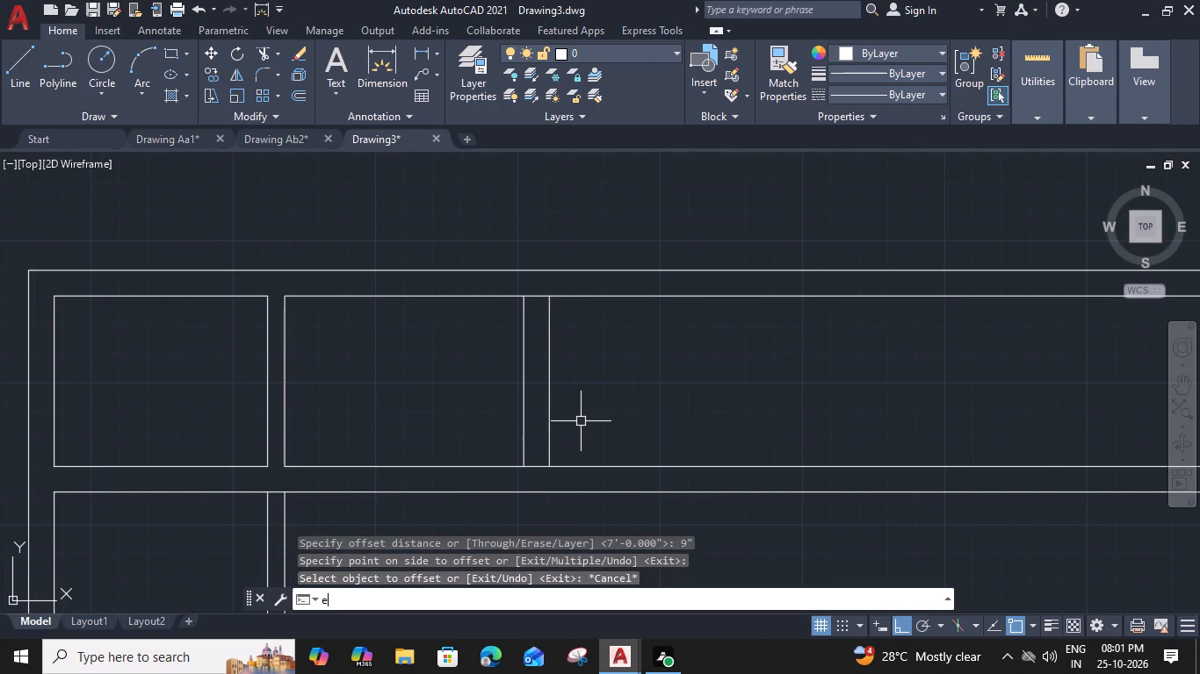
key(x)
key(space)
click(549, 413)
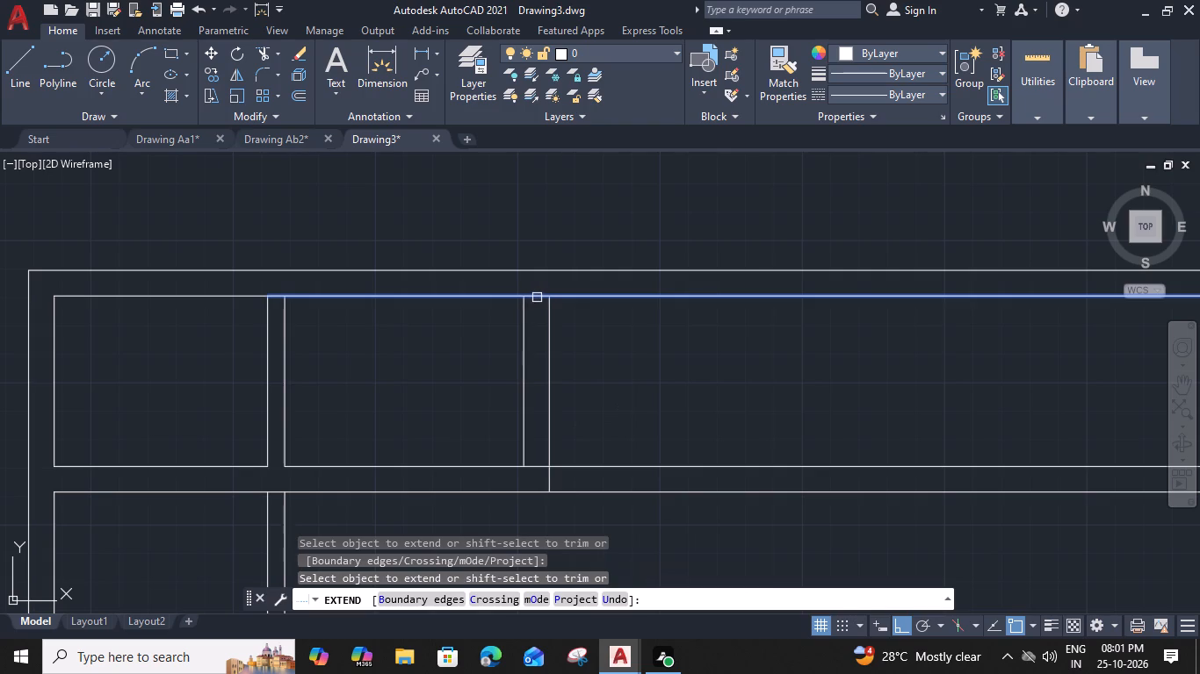
shift+click(541, 293)
click(627, 433)
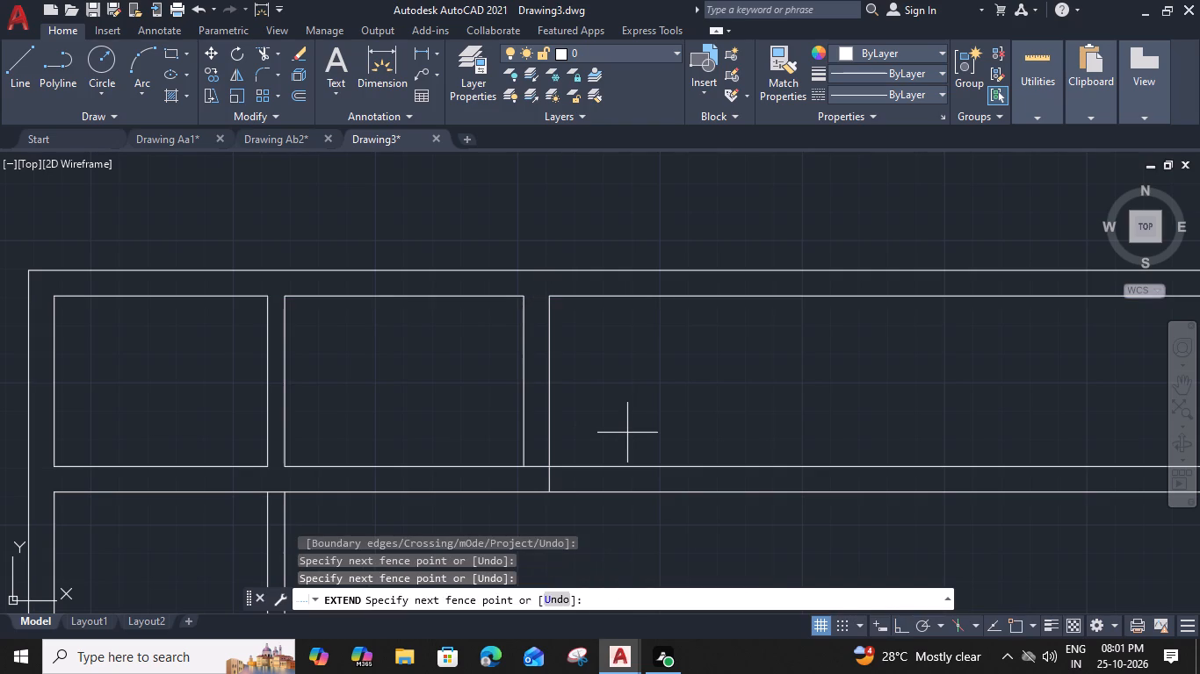
shift+click(627, 512)
shift+click(536, 469)
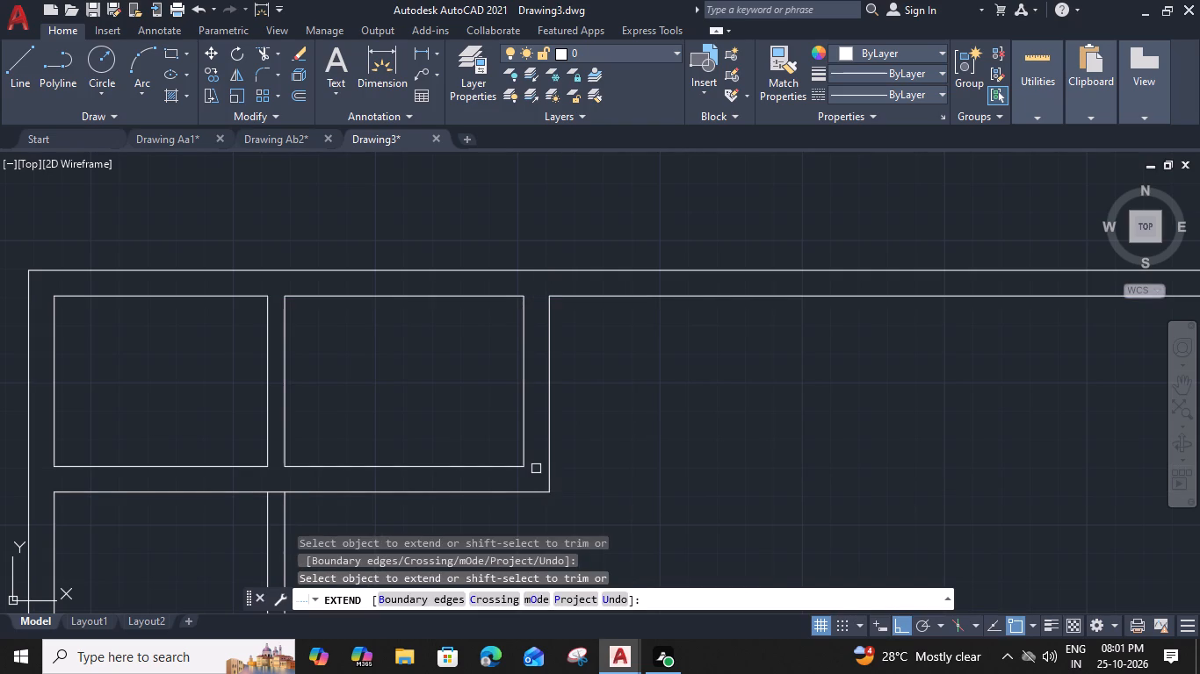
Offset the second room's outer side wall line 8' to the right to set the width of the adjoining space.
key(Escape)
click(553, 381)
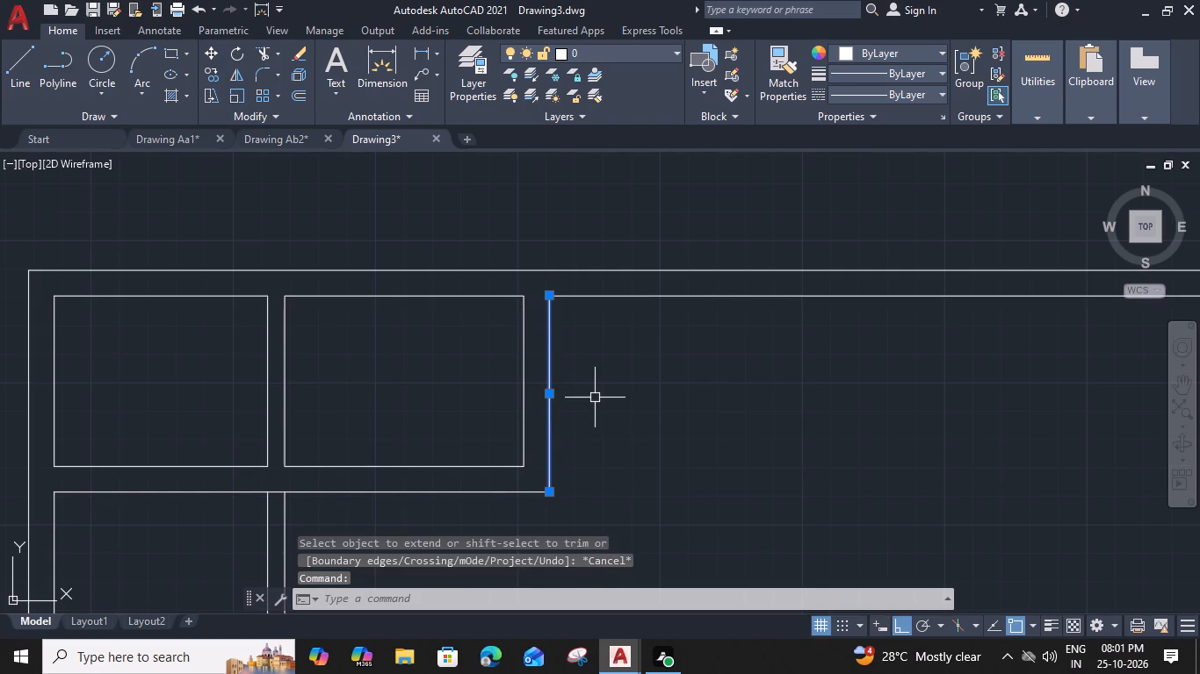
text(o)
key(space)
text(12)
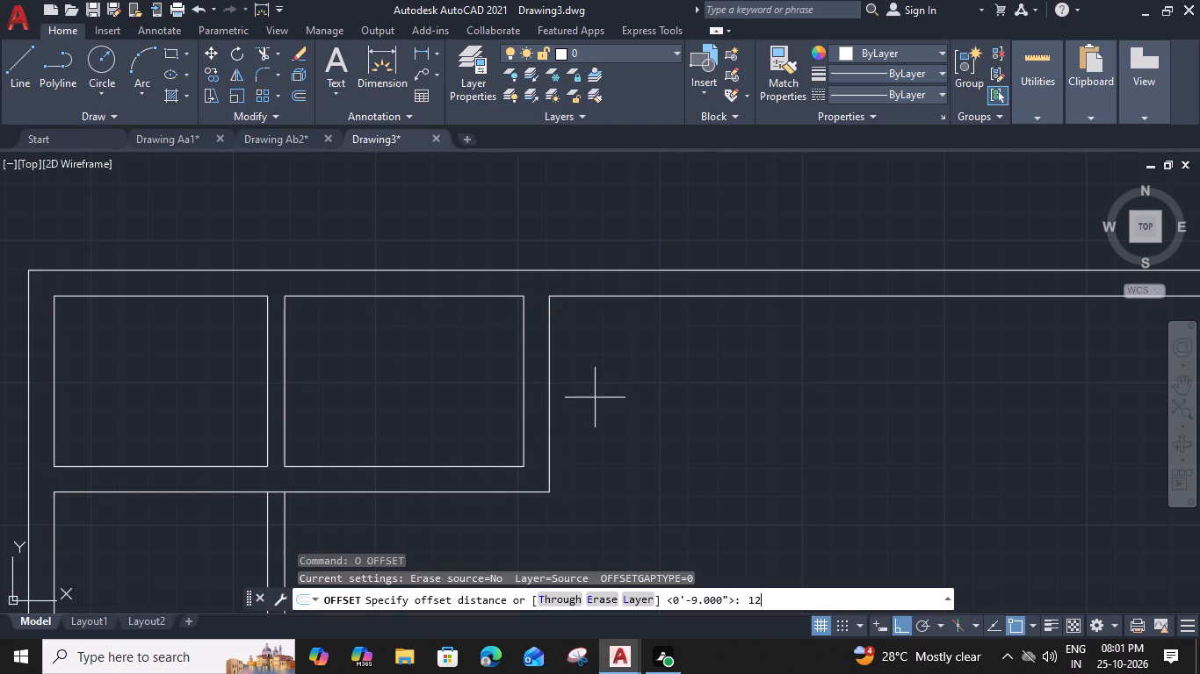
key(BackSpace)
key(BackSpace)
key(8)
key(apostrophe)
key(Return)
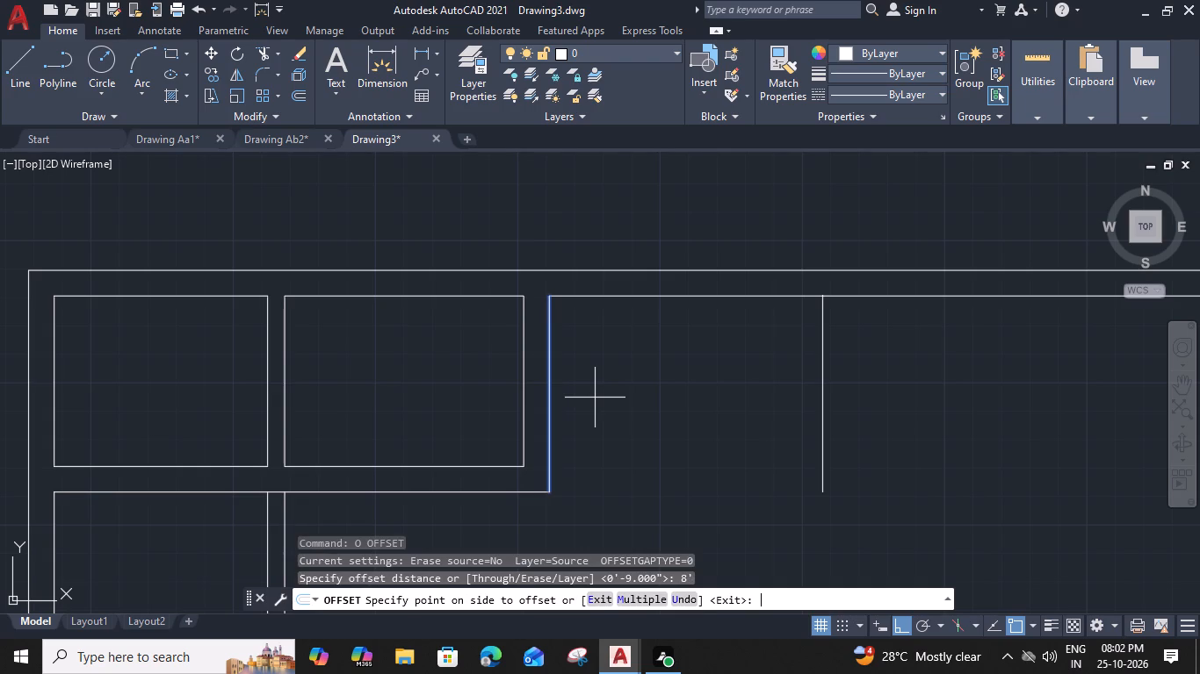
click(687, 411)
middle_drag(578, 480, 415, 477)
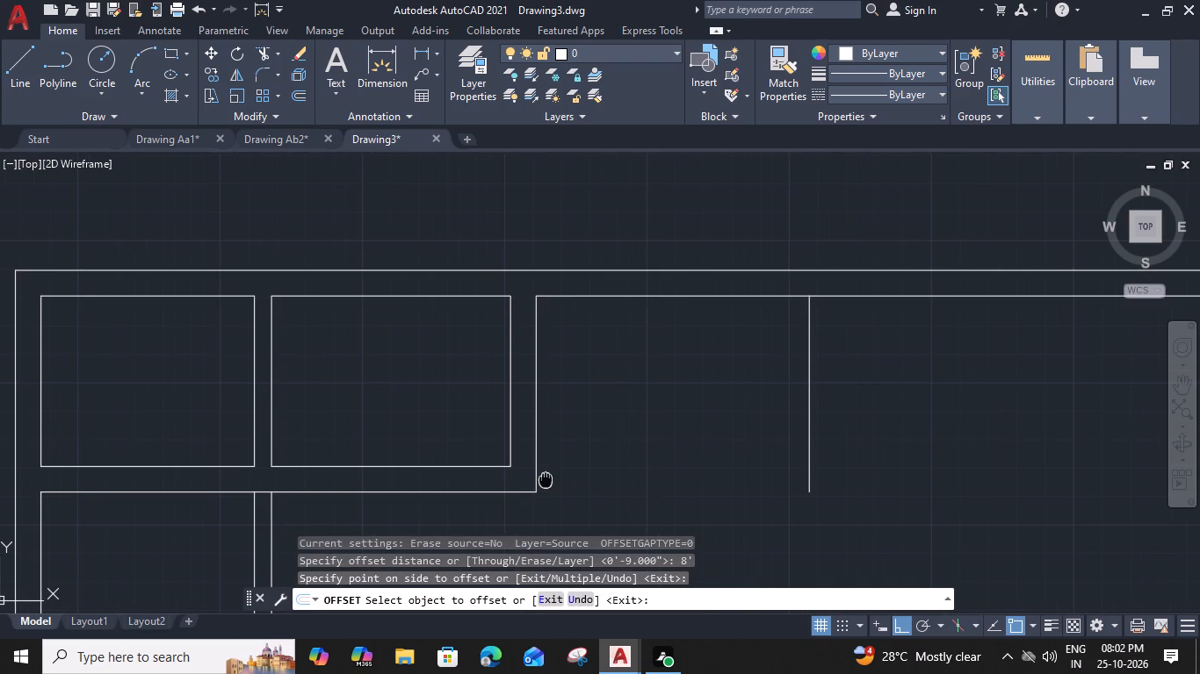
click(552, 450)
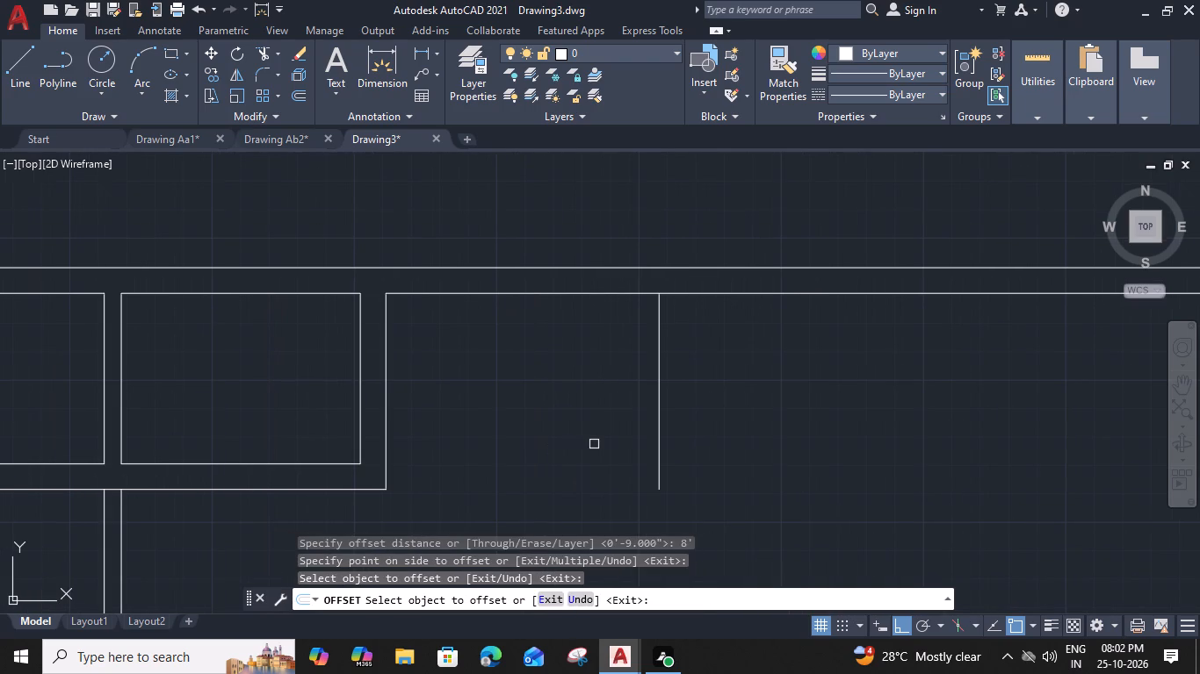
key(Escape)
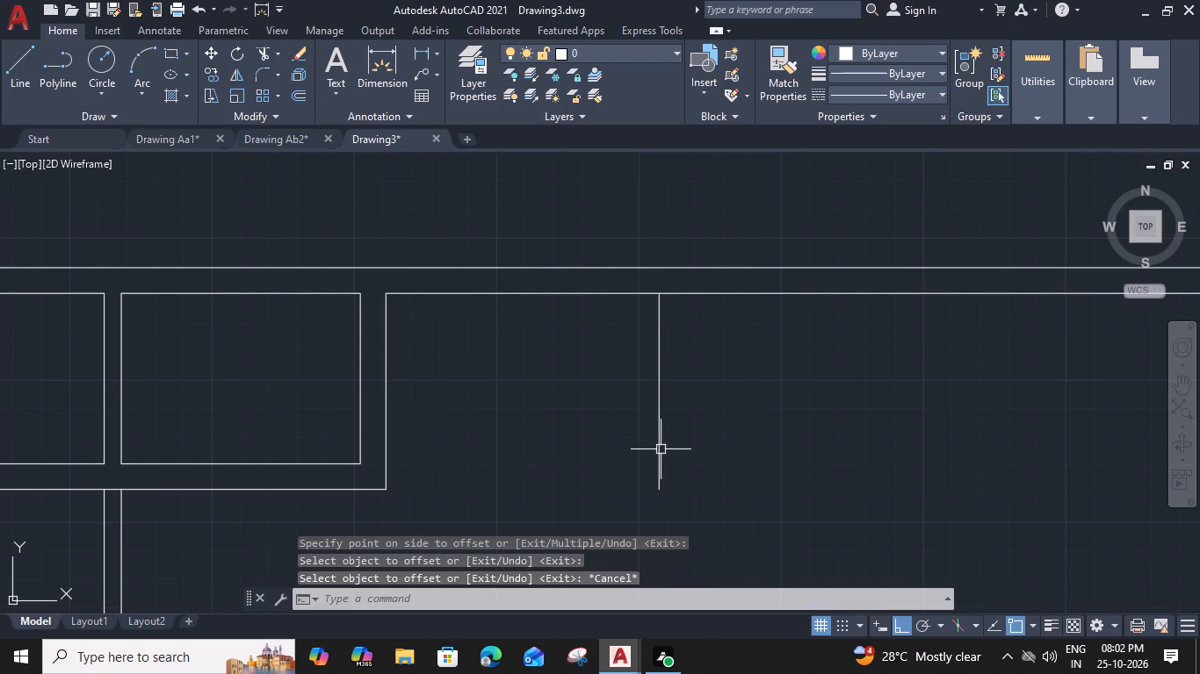
Offset the line bounding the 8' wide space 9" to the right to form a wall.
click(661, 449)
text(o)
key(space)
text(9")
key(Return)
click(757, 451)
key(Escape)
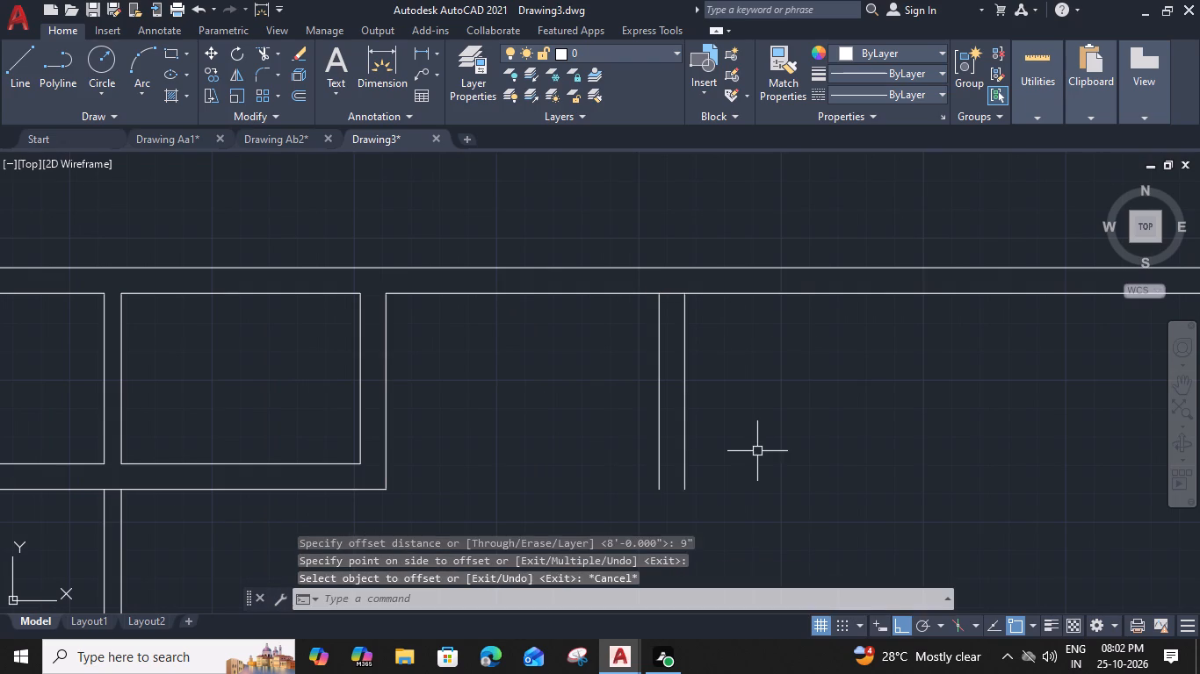
Offset the new 9" wall's right line 7' to the right to set the next room's width.
middle_drag(715, 445, 449, 460)
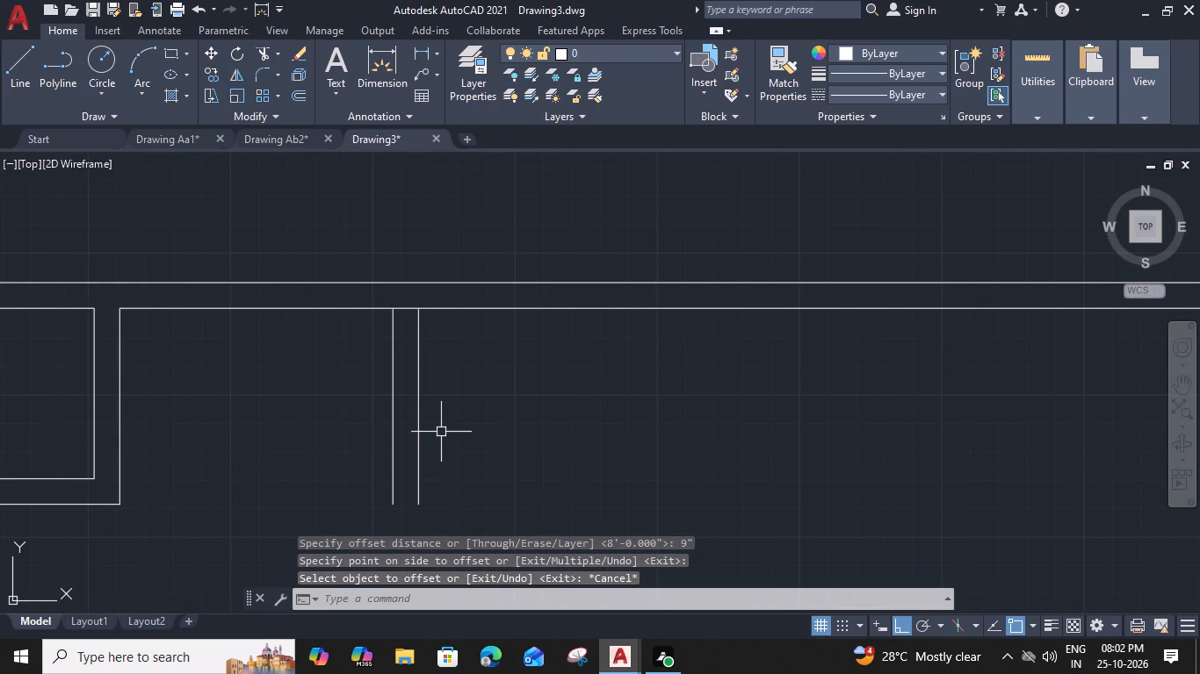
click(419, 417)
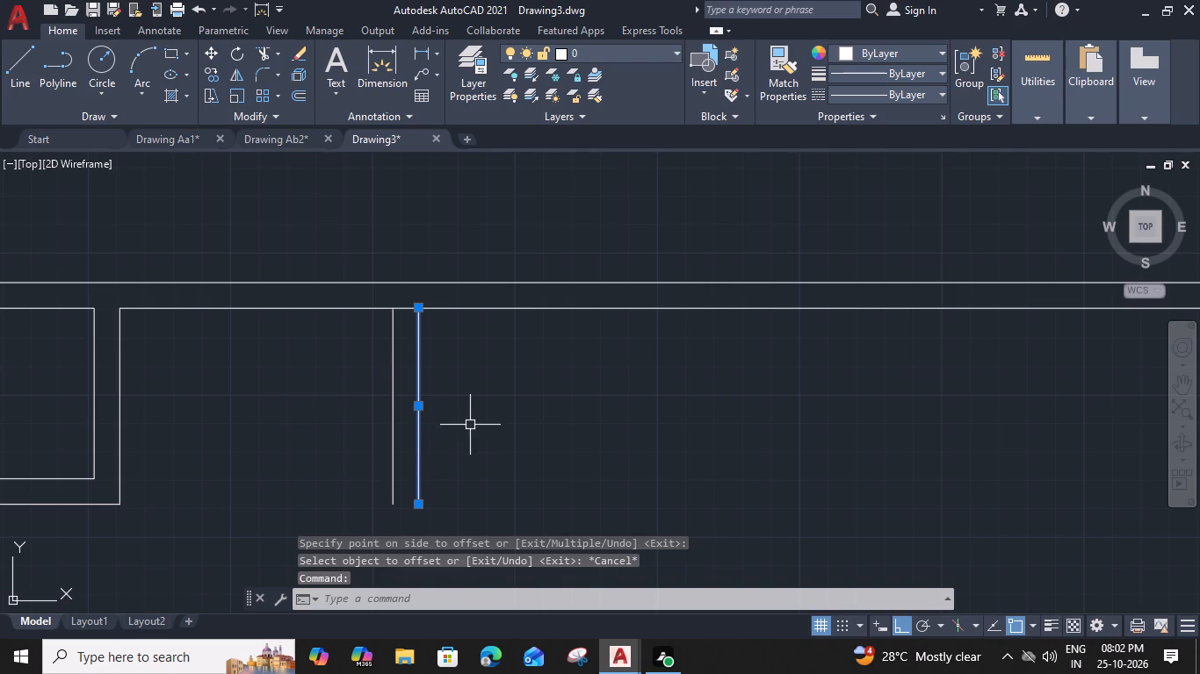
text(o)
key(space)
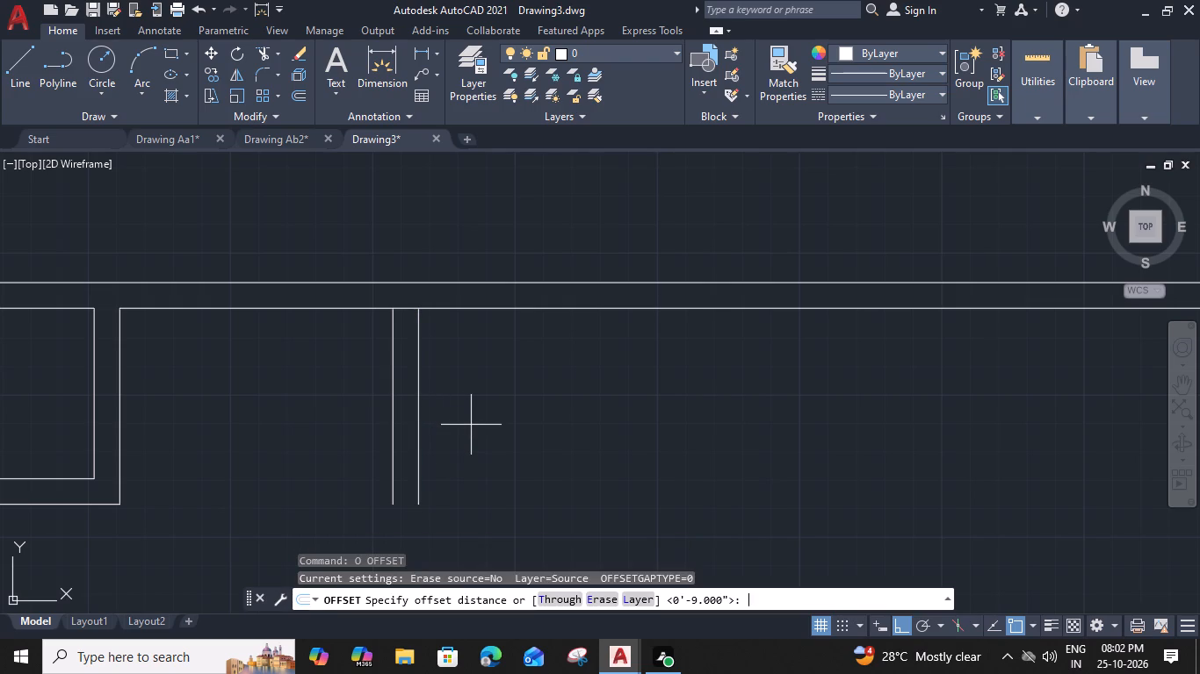
text(7')
key(space)
click(589, 433)
key(Escape)
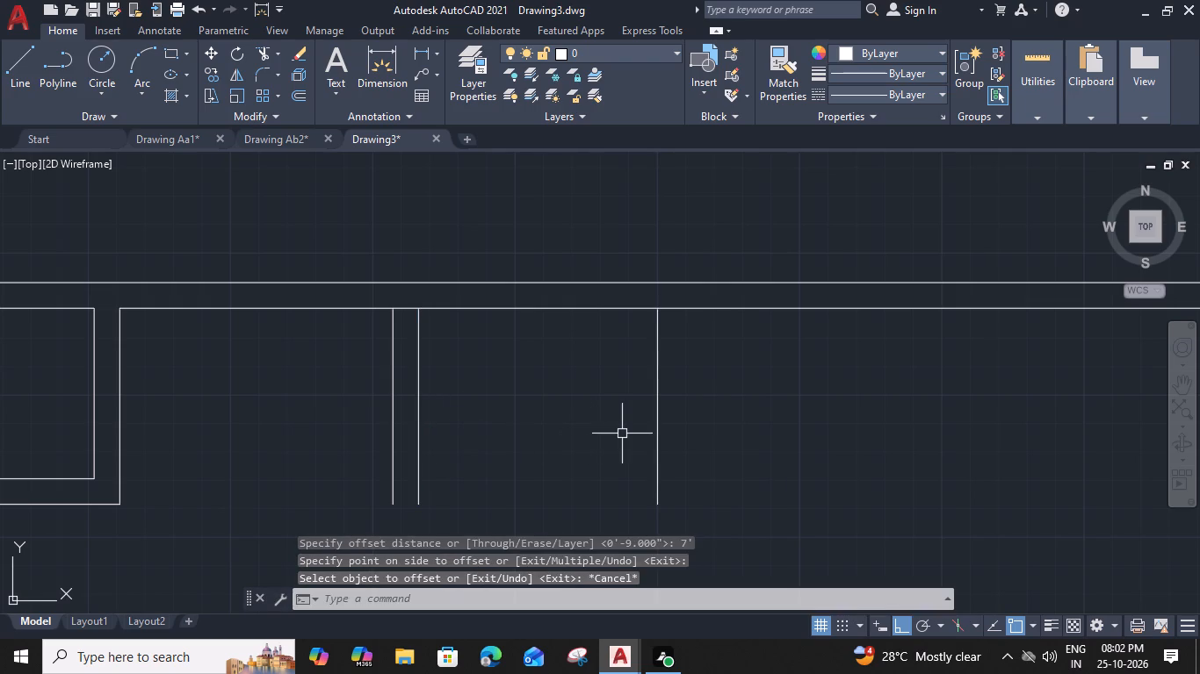
Offset the 7' wide room's right boundary line 6" to the right to form a partition.
middle_drag(617, 434, 524, 433)
click(568, 432)
text(o 6")
key(Return)
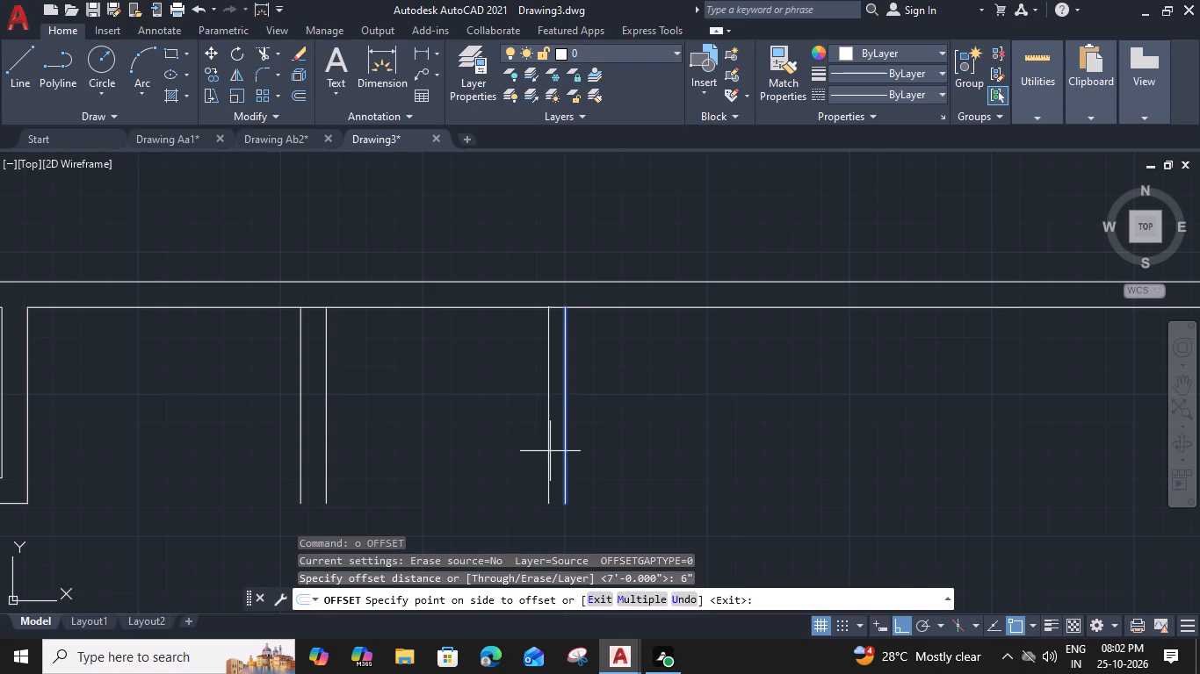
click(635, 446)
key(Escape)
Offset the new 6" partition's right line 6'3" to the right to set the last room's width.
middle_drag(624, 448, 552, 448)
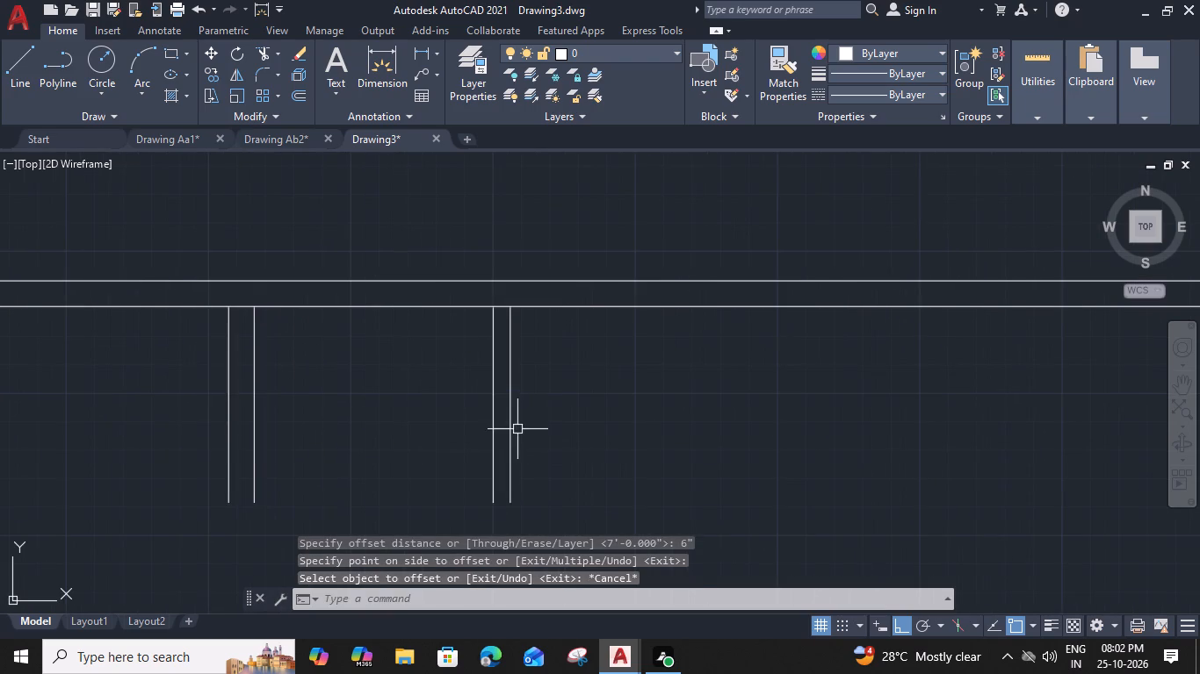
click(510, 424)
key(o)
key(space)
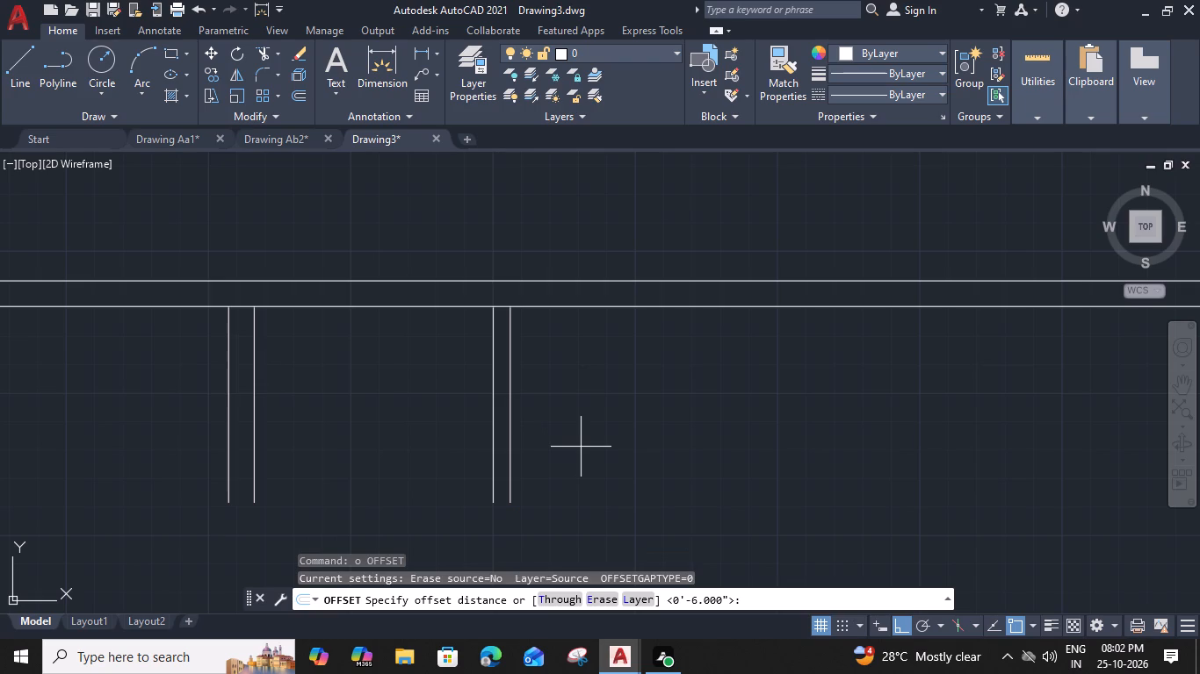
text(6')
key(3)
key(shift+quotedbl)
key(Return)
click(691, 451)
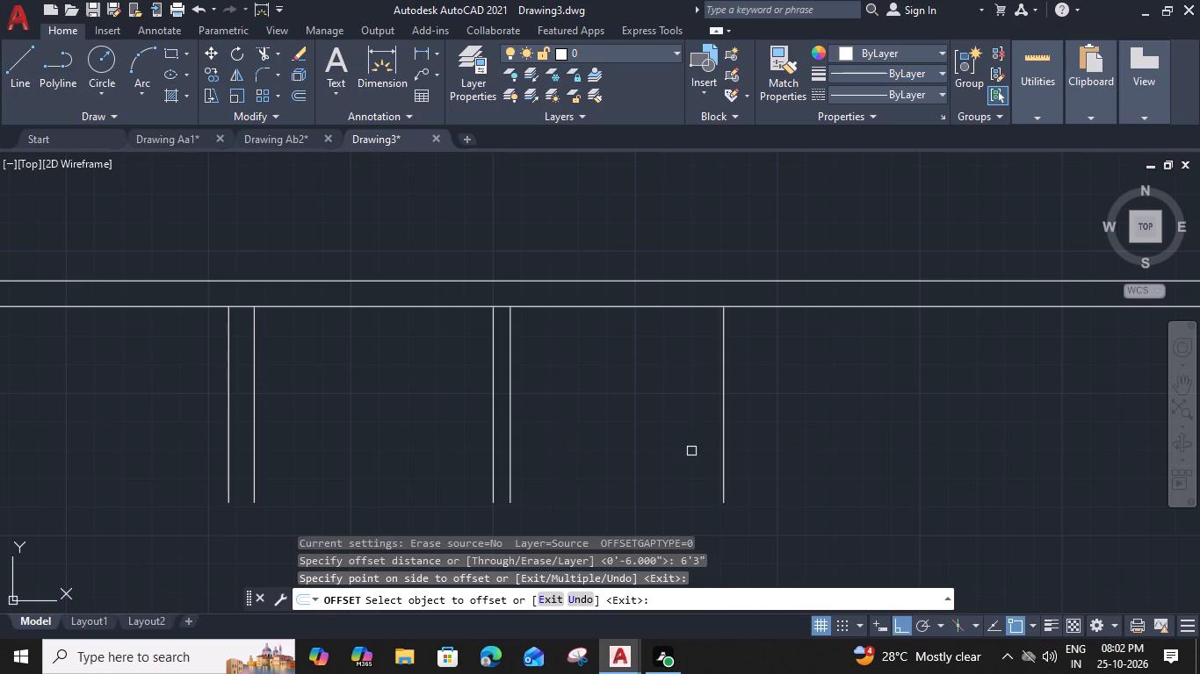
key(Escape)
Offset the 6'3" wide room's right boundary line 9" to the right to form its side wall.
middle_drag(661, 455, 588, 453)
click(649, 453)
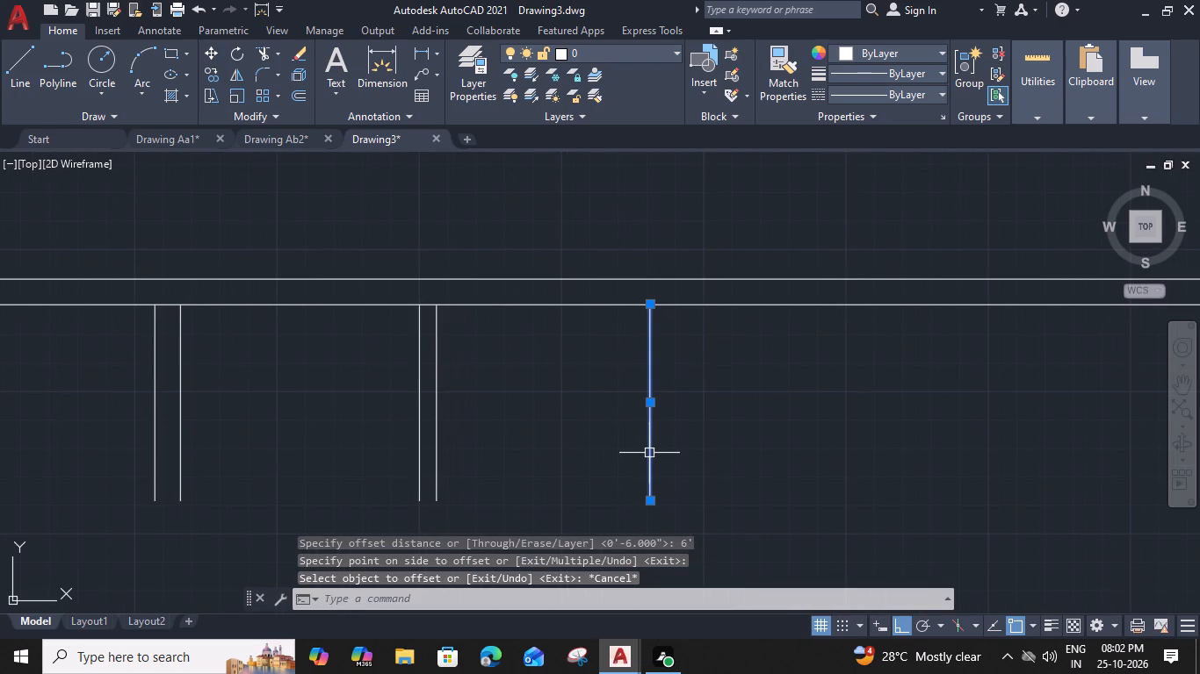
text(o)
key(space)
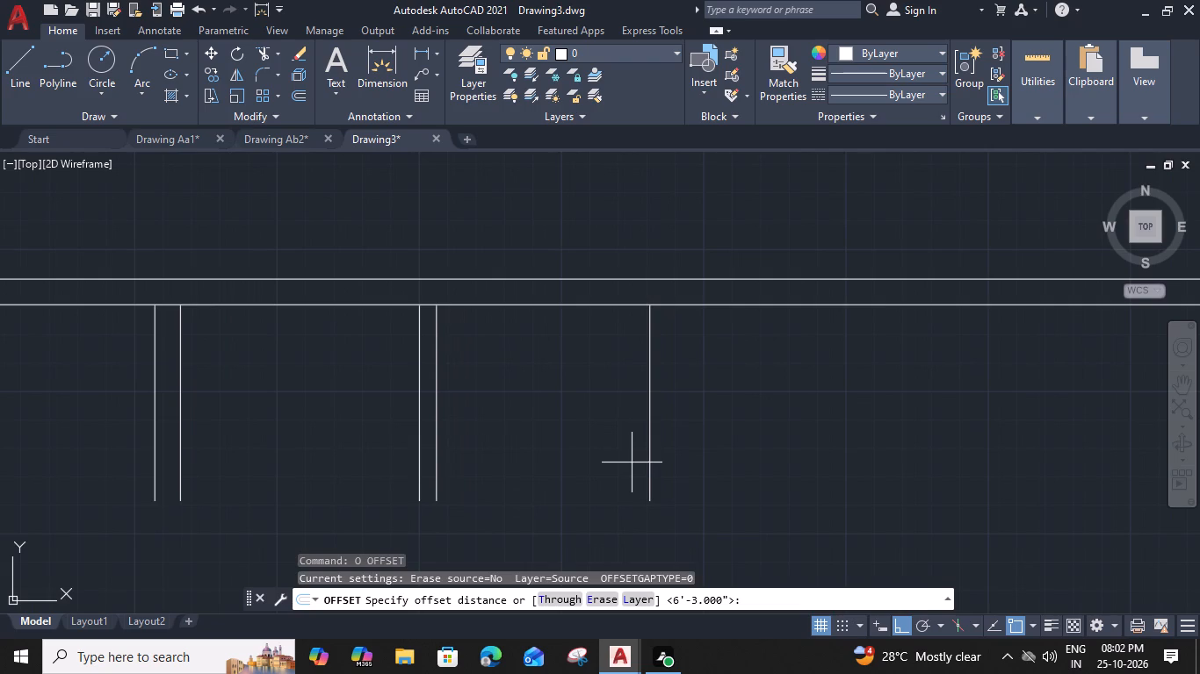
text(9")
key(Return)
click(783, 455)
key(Escape)
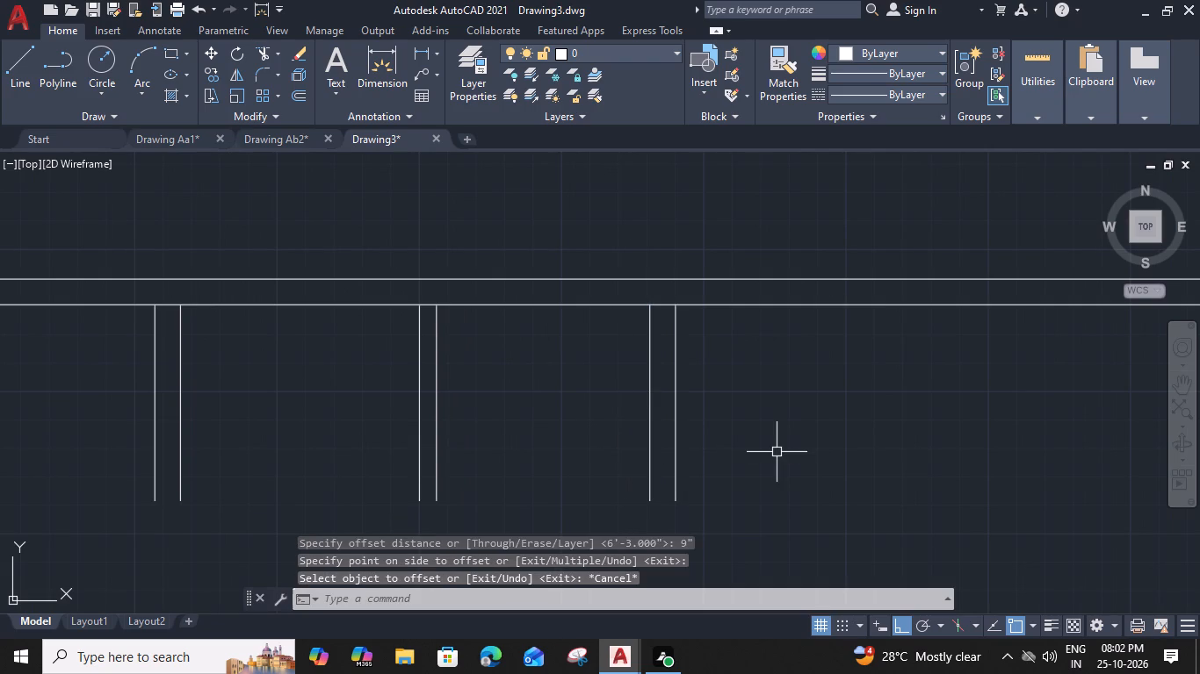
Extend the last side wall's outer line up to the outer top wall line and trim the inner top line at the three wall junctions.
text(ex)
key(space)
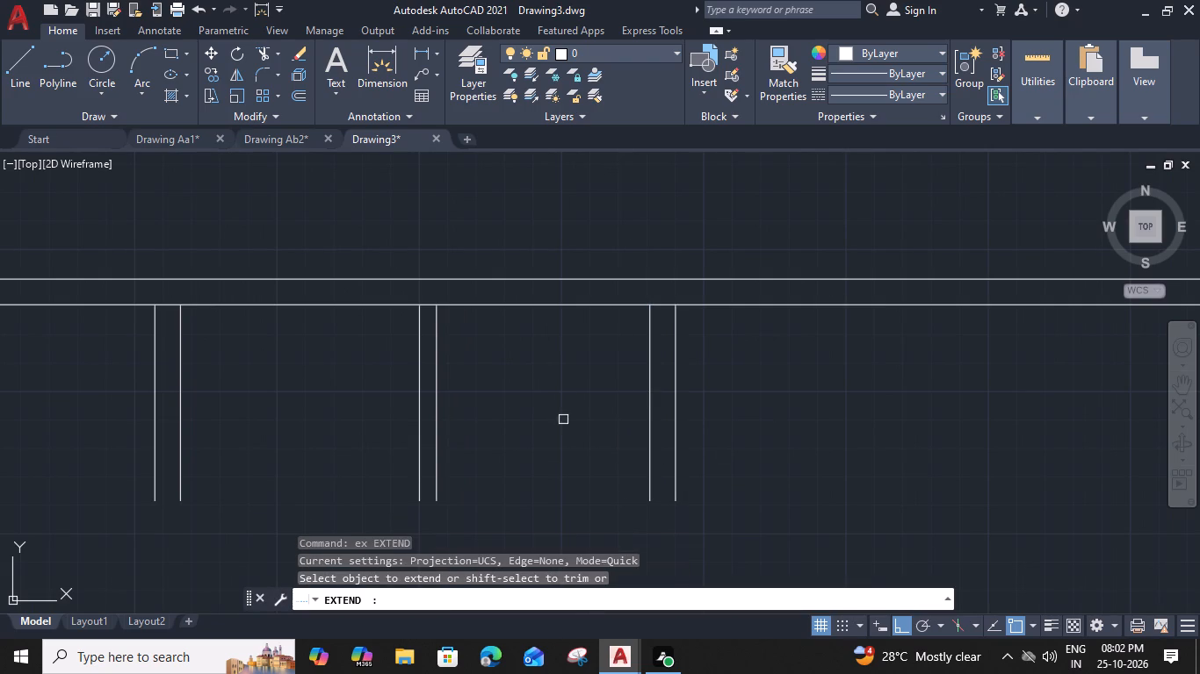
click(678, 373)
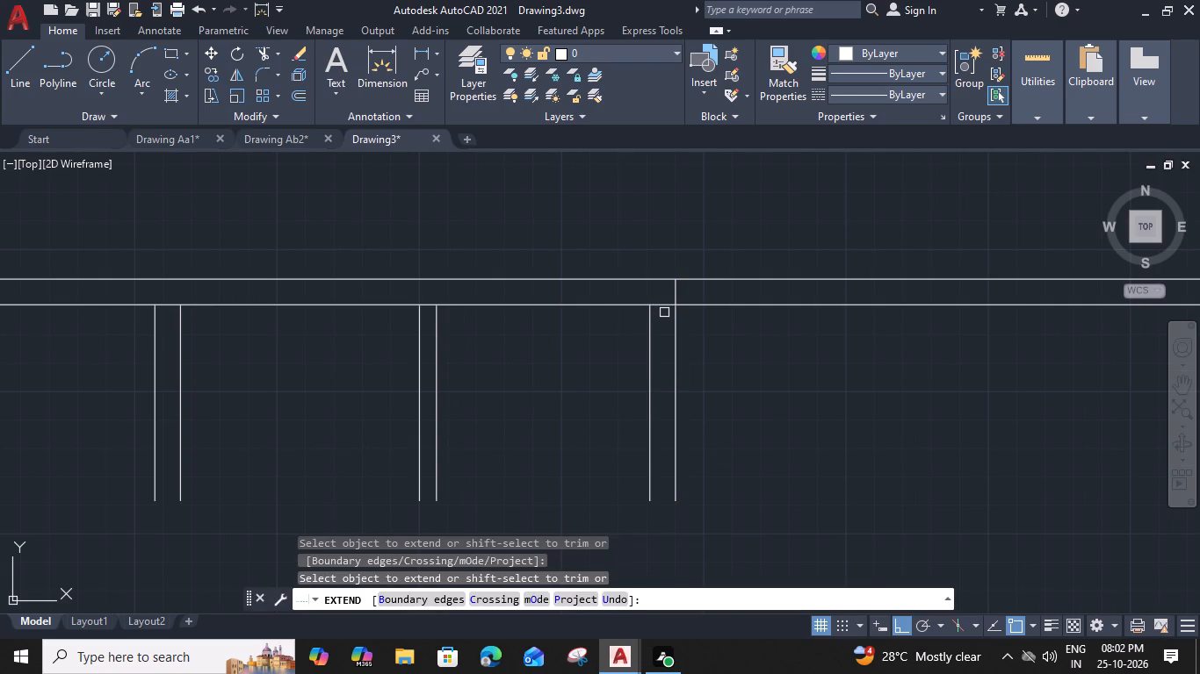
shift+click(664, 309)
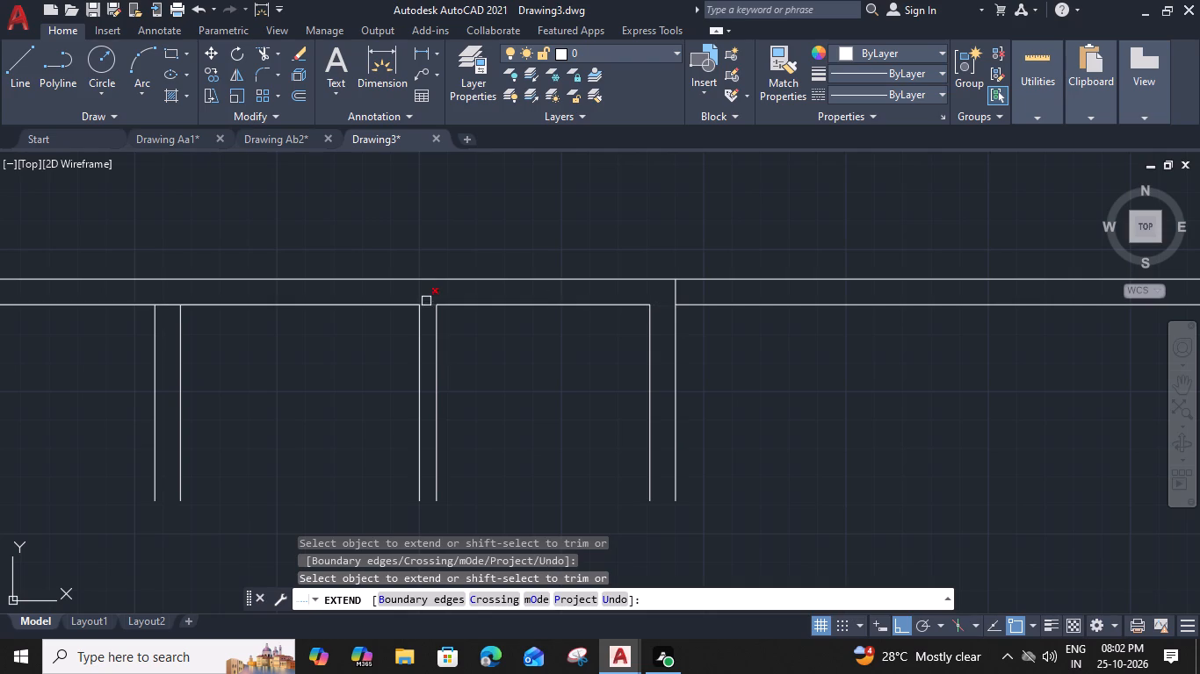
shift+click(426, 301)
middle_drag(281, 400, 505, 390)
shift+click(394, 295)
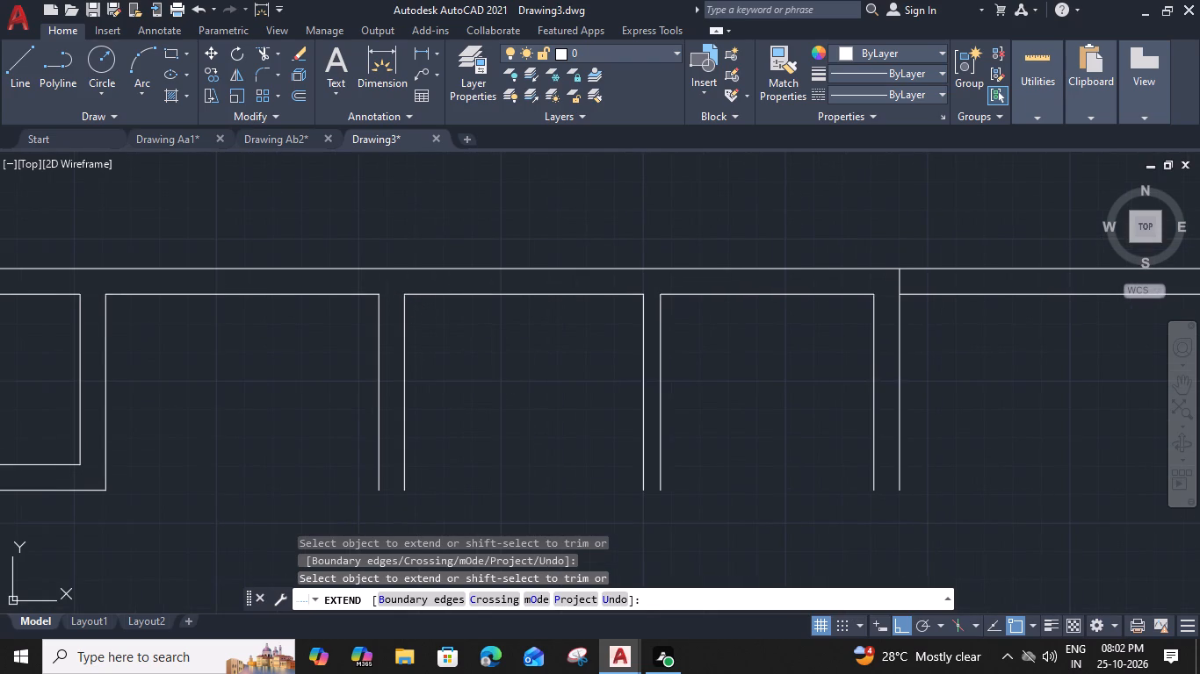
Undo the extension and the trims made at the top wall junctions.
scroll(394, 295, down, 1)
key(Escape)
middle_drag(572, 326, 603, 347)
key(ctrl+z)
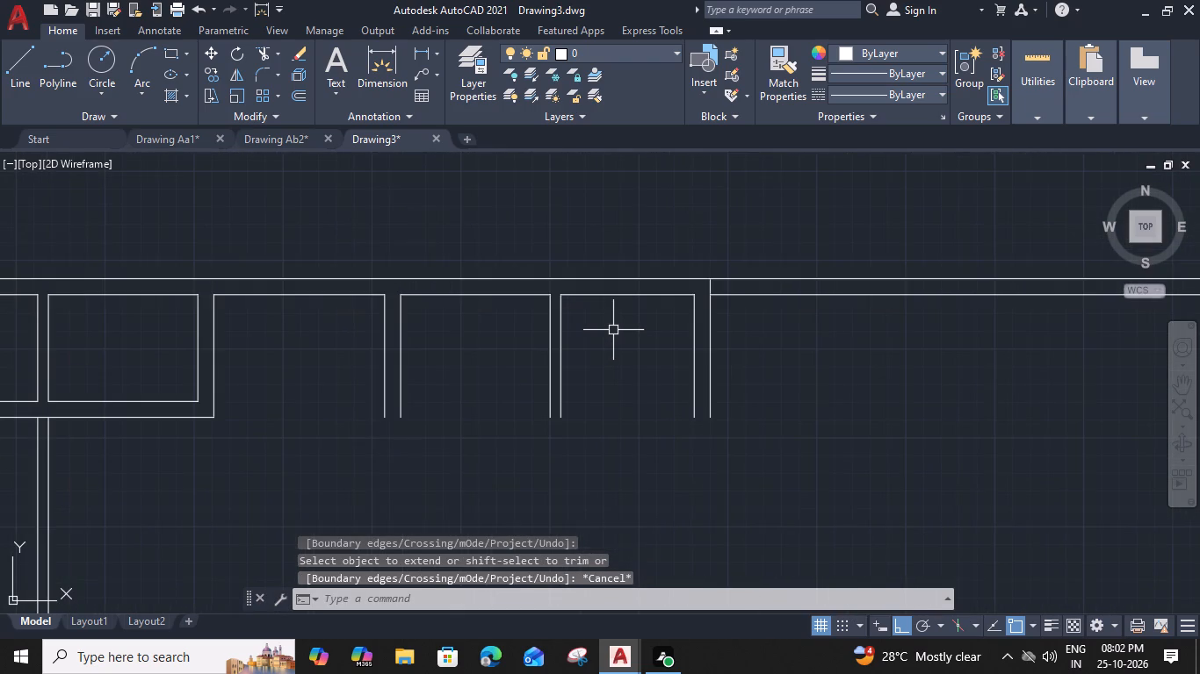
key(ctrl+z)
Trim the inner top line across both new 9" walls and extend the last wall's right line up to the outer top line.
middle_drag(613, 330, 708, 370)
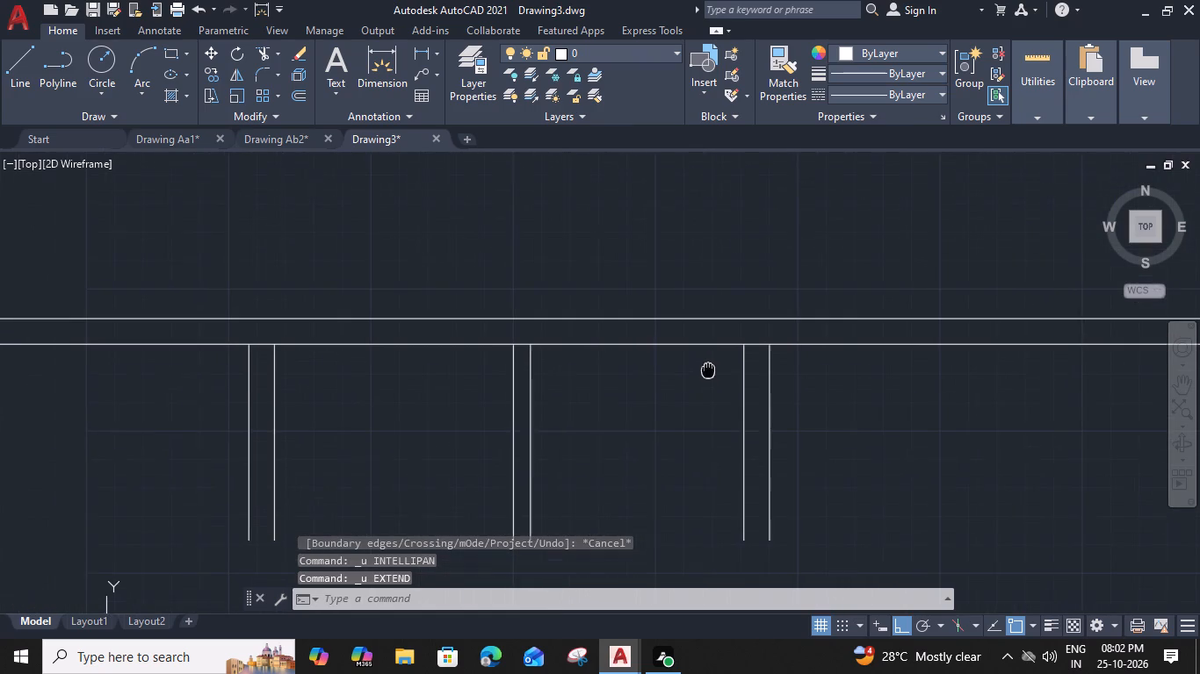
click(632, 346)
key(Escape)
middle_drag(625, 376, 794, 358)
text(te)
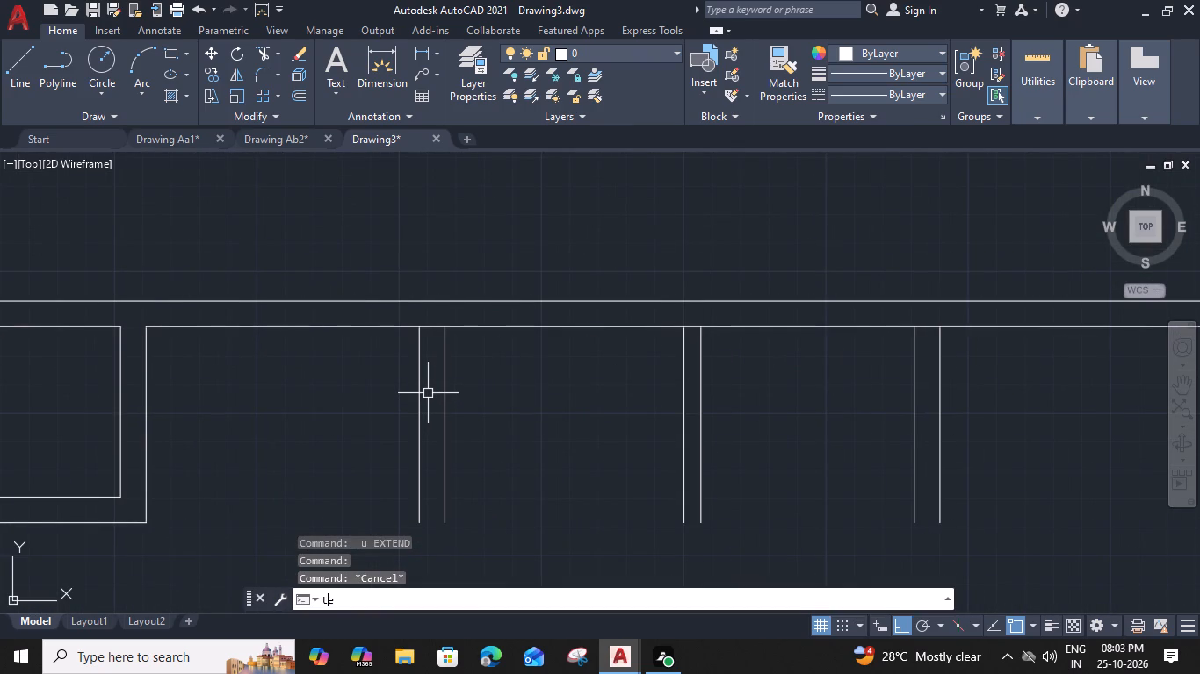
key(space)
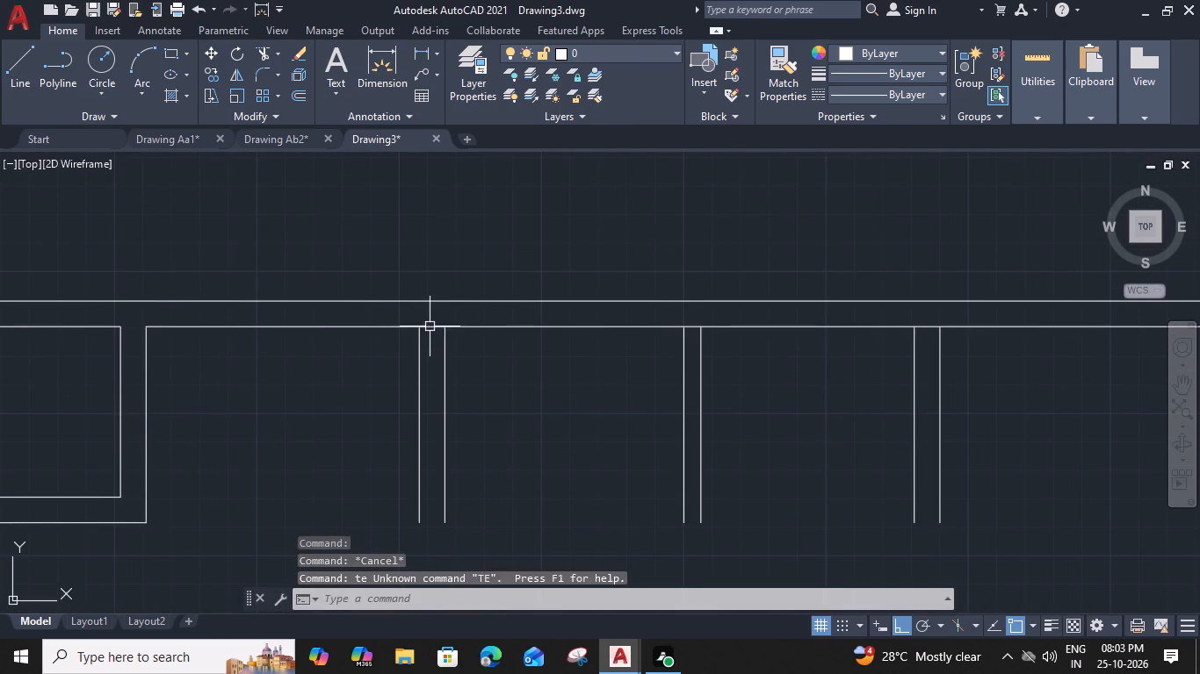
key(Escape)
text(tr)
key(space)
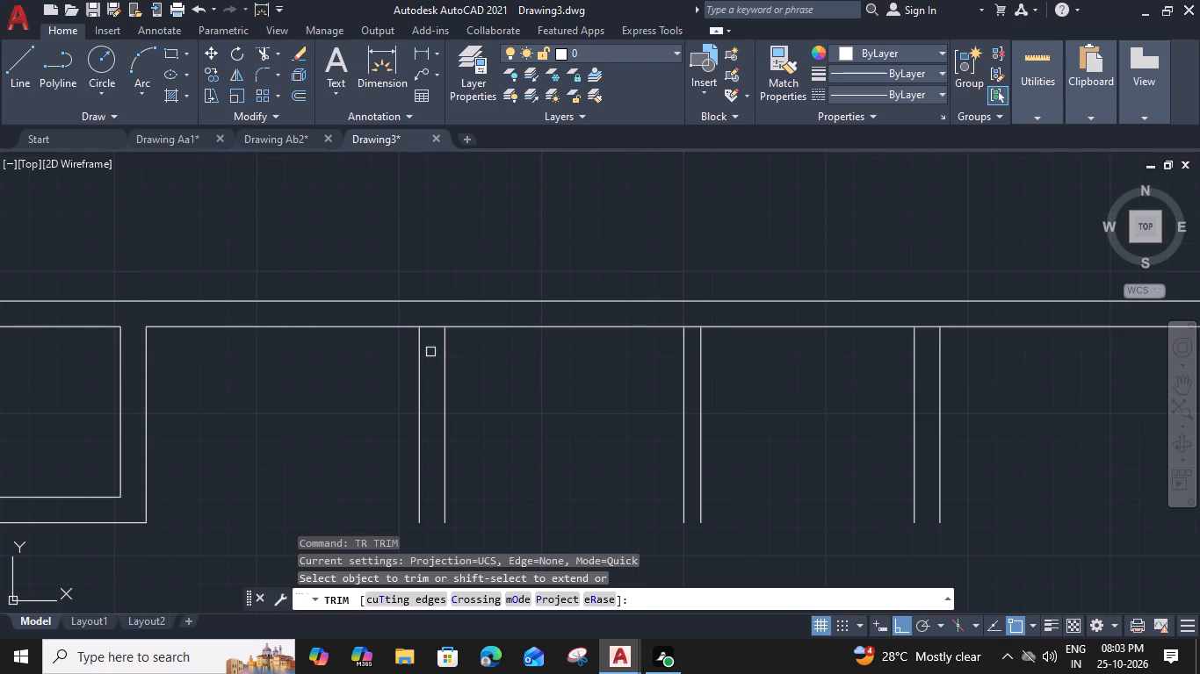
click(434, 326)
click(925, 324)
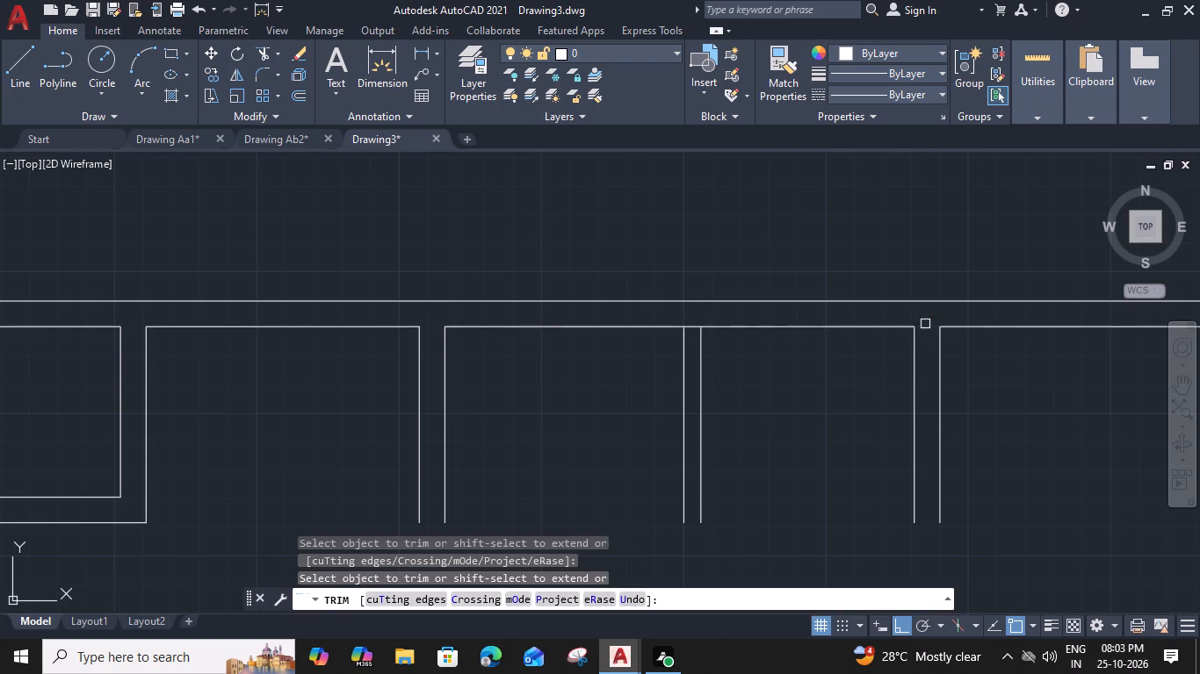
shift+click(937, 357)
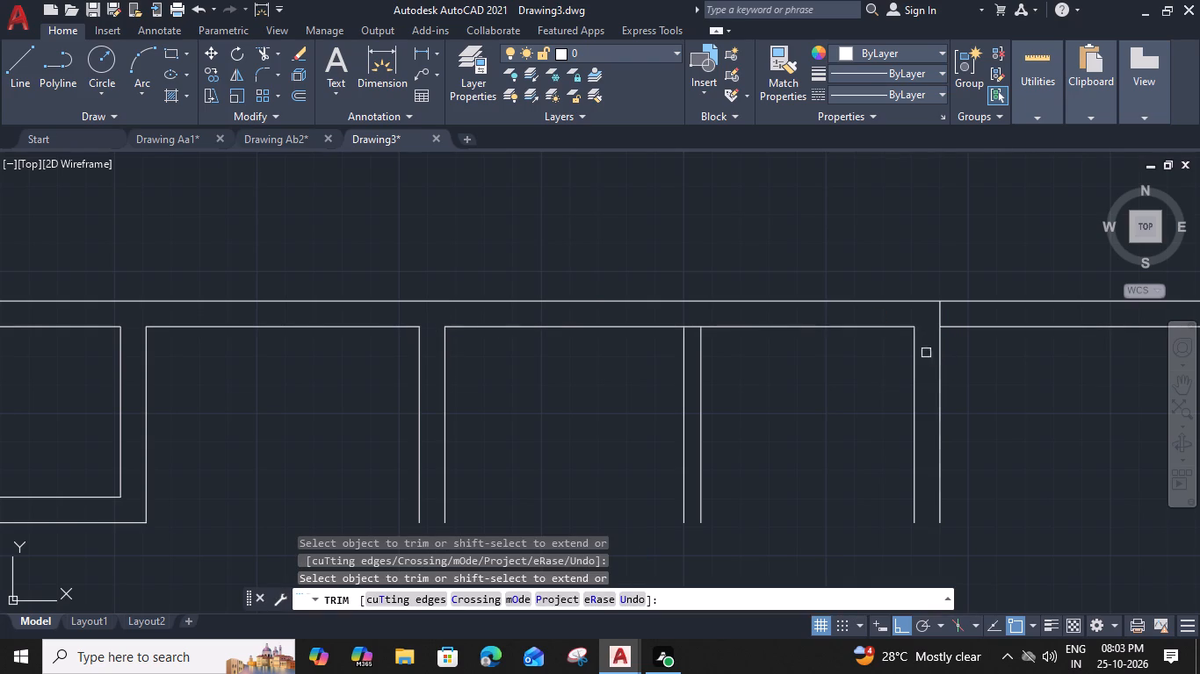
key(Escape)
Offset the inner top wall line spanning the two new rooms 5' downward to set their depth.
click(866, 328)
text(o 6)
key(BackSpace)
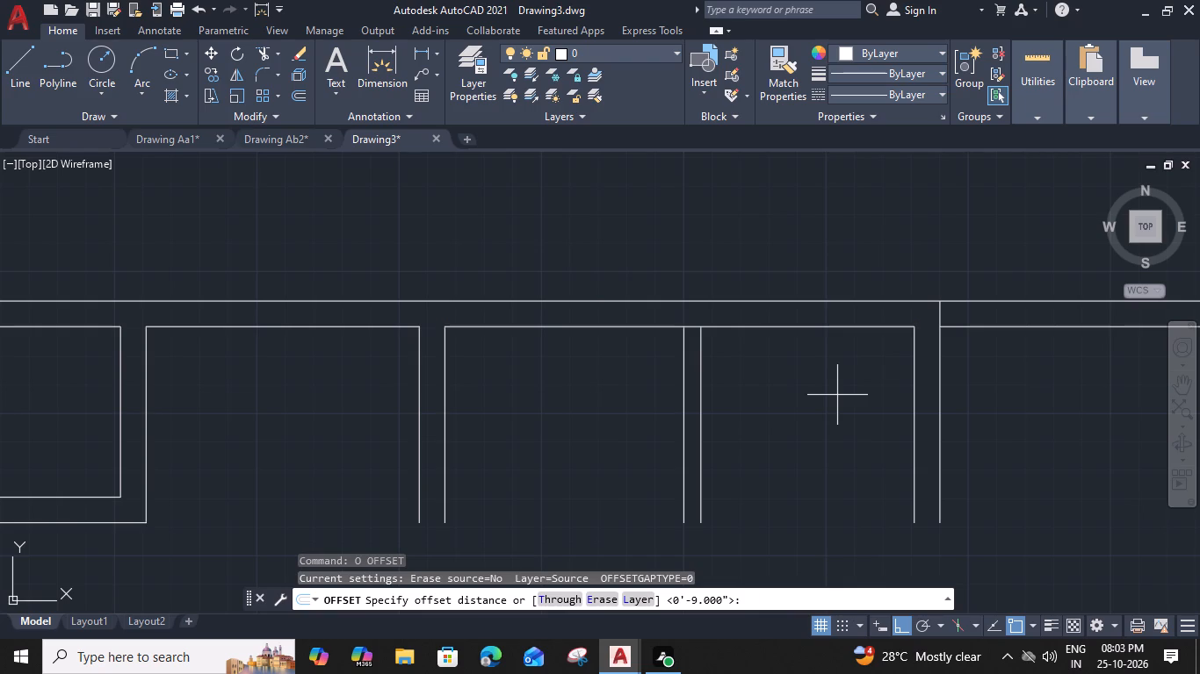
key(5)
key(apostrophe)
key(Return)
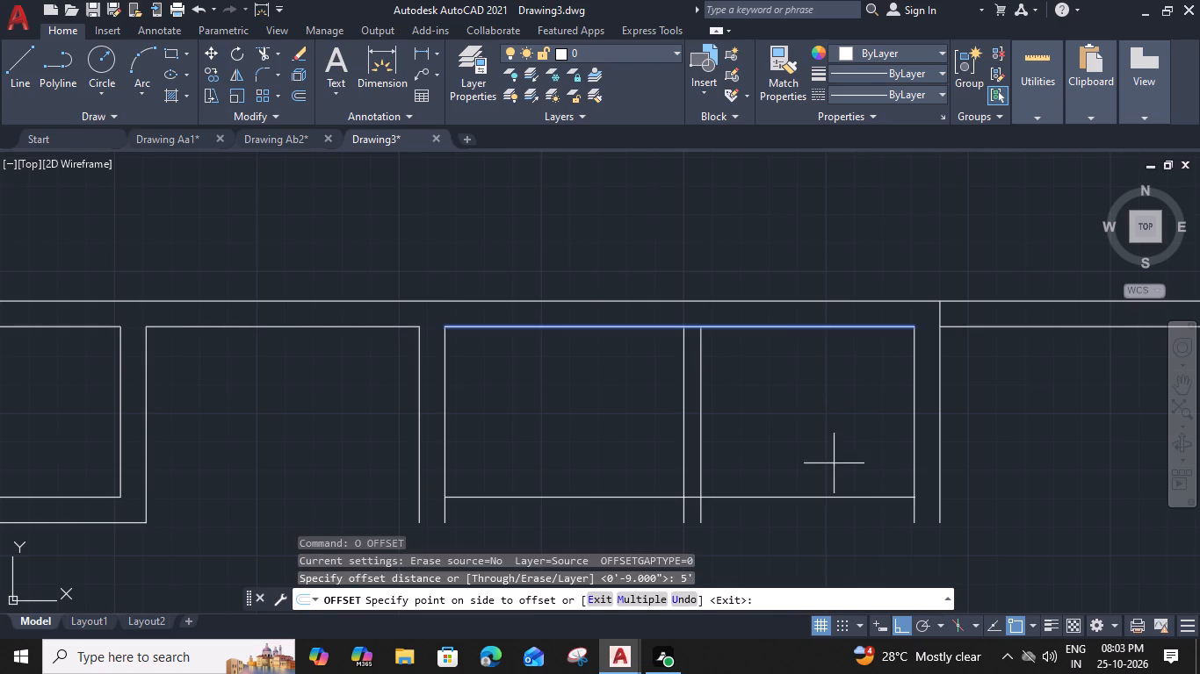
click(830, 484)
key(Escape)
Offset the new room-depth line under the two right-hand rooms 9" downward to form their bottom wall.
click(819, 499)
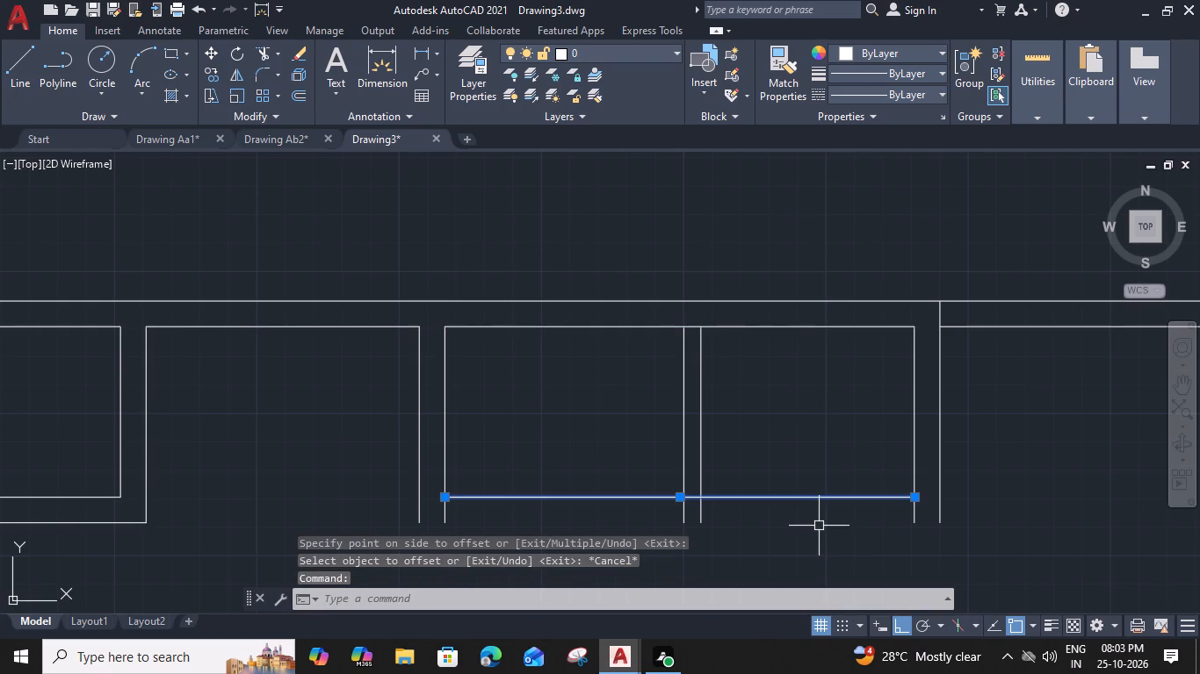
key(o)
key(space)
key(9)
key(shift+quotedbl)
key(Return)
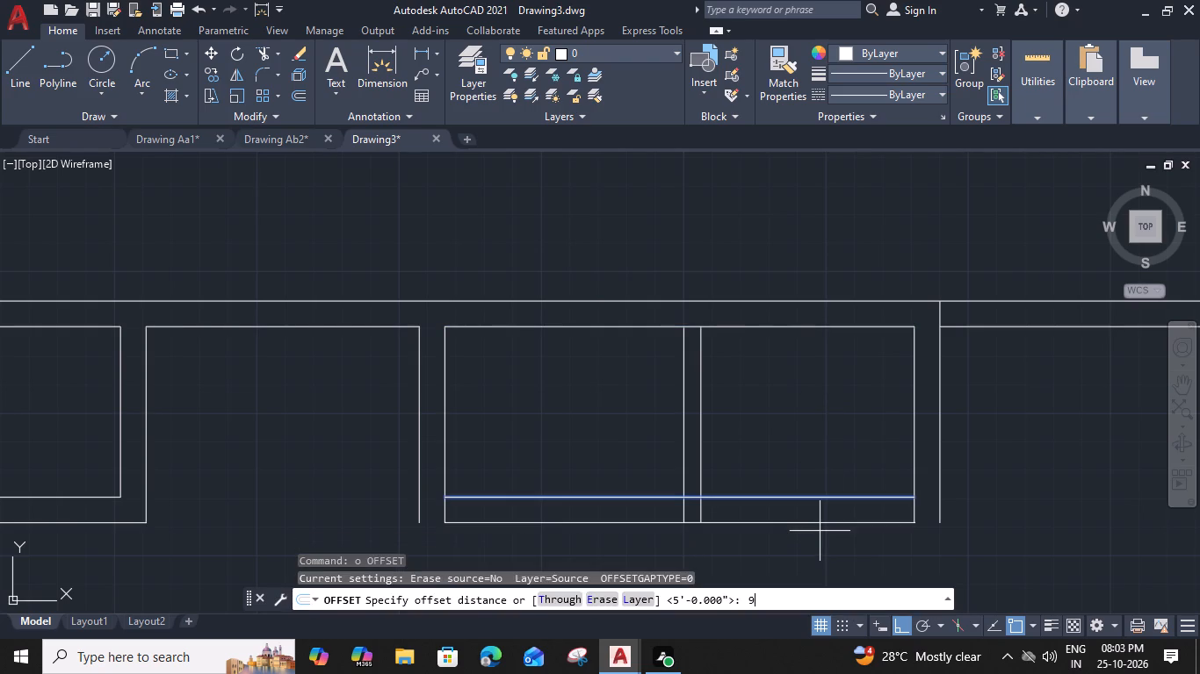
click(821, 535)
key(Escape)
Offset the lower line of the right-hand rooms' bottom wall 12' downward to set the depth of the room below.
middle_drag(821, 535, 768, 439)
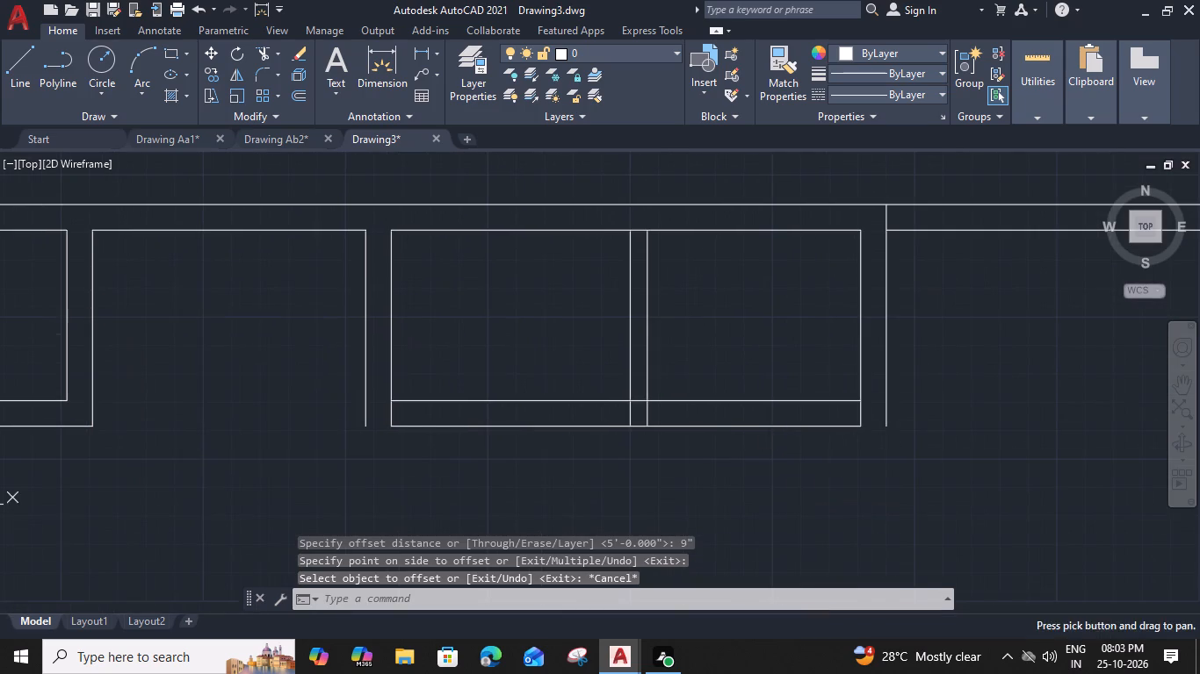
scroll(859, 455, down, 1)
middle_drag(618, 453, 770, 434)
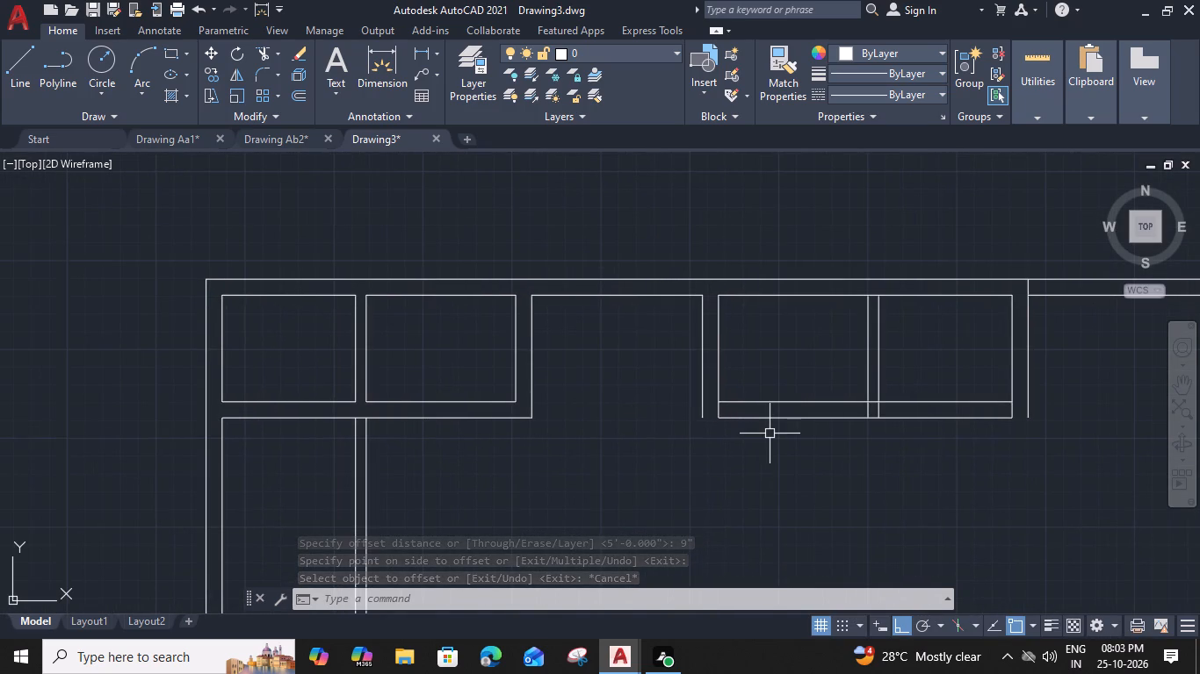
click(921, 414)
key(o)
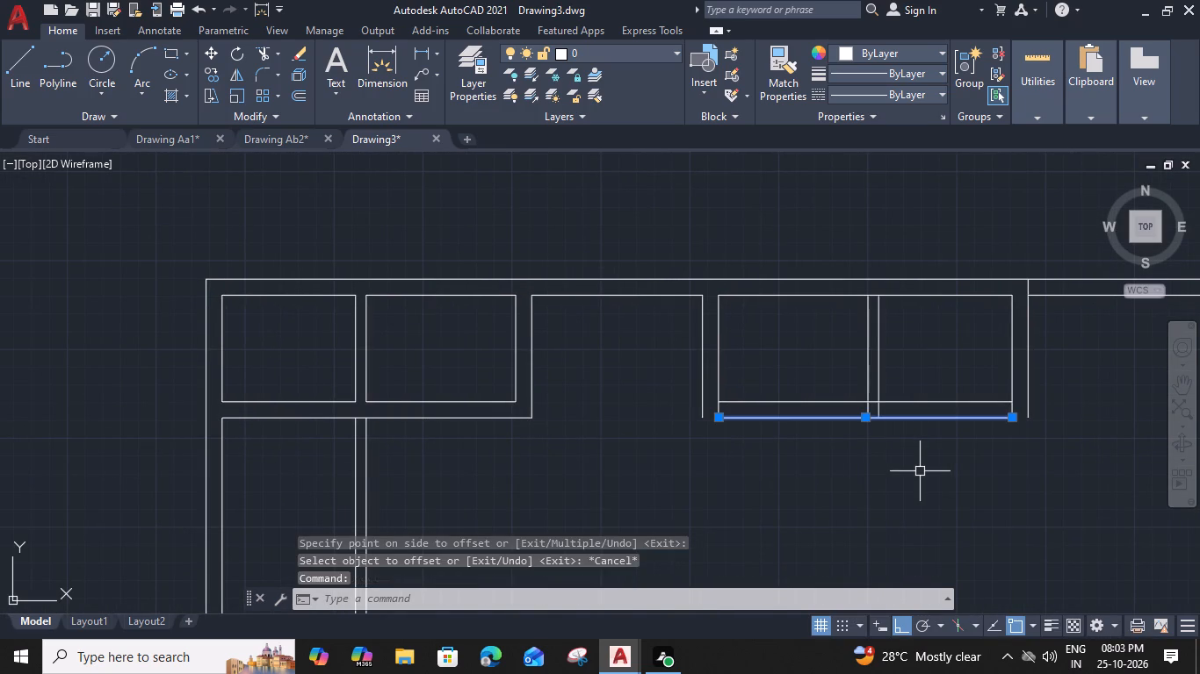
key(space)
key(1)
text(2')
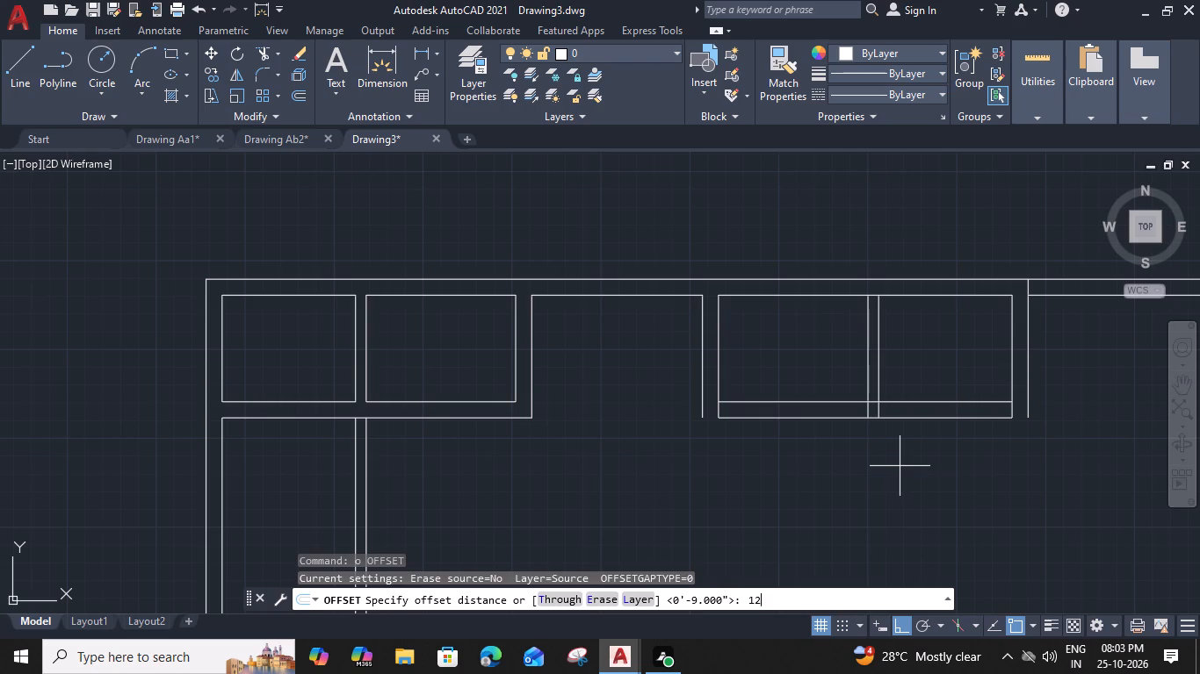
key(space)
middle_drag(816, 438, 738, 359)
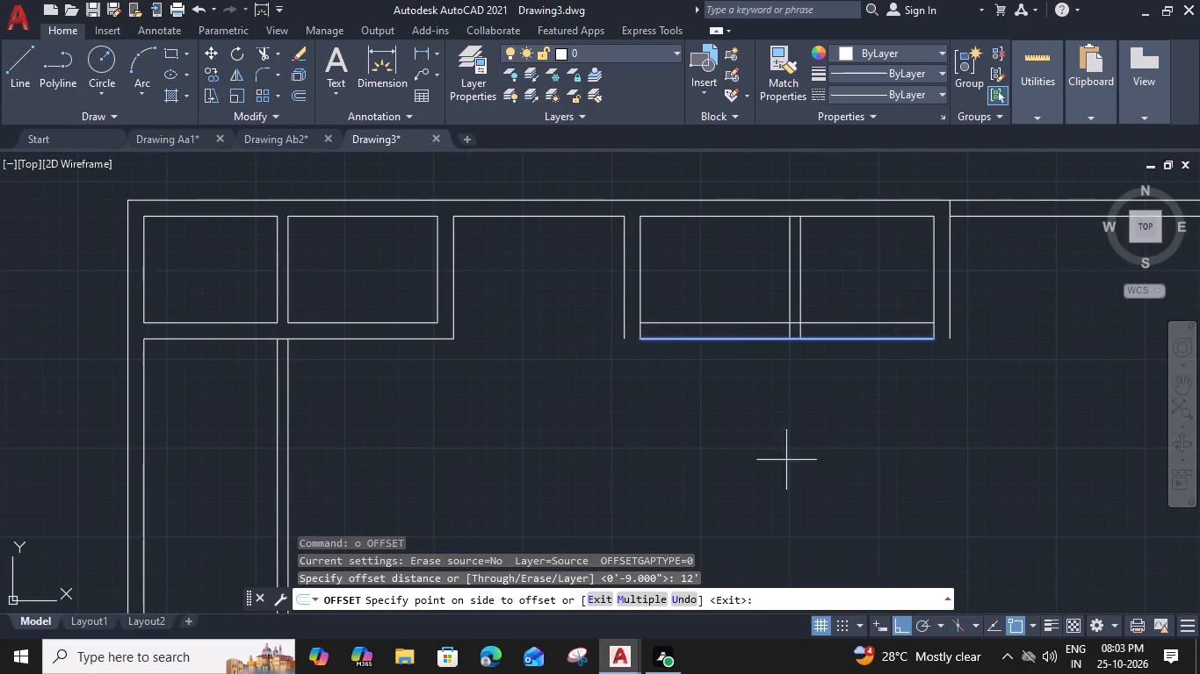
scroll(794, 491, down, 2)
middle_drag(794, 491, 751, 444)
click(761, 462)
key(Escape)
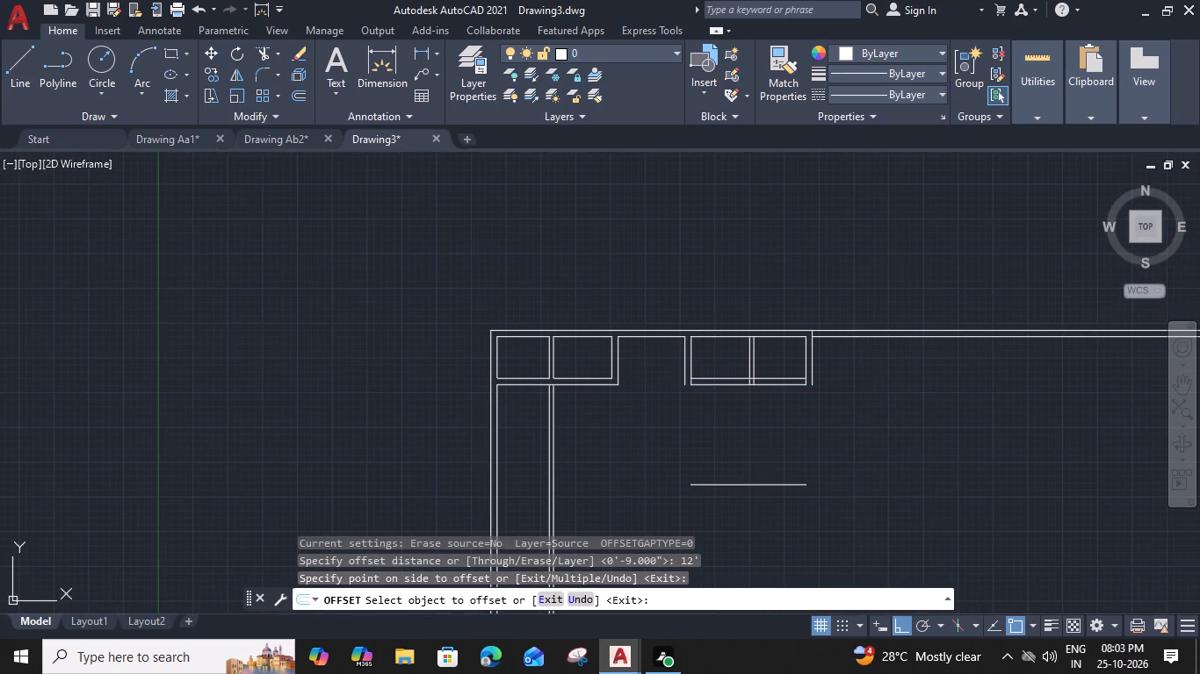
Offset the new 12' line 9" downward to give the lower right room's bottom wall its thickness.
click(765, 482)
key(o)
key(space)
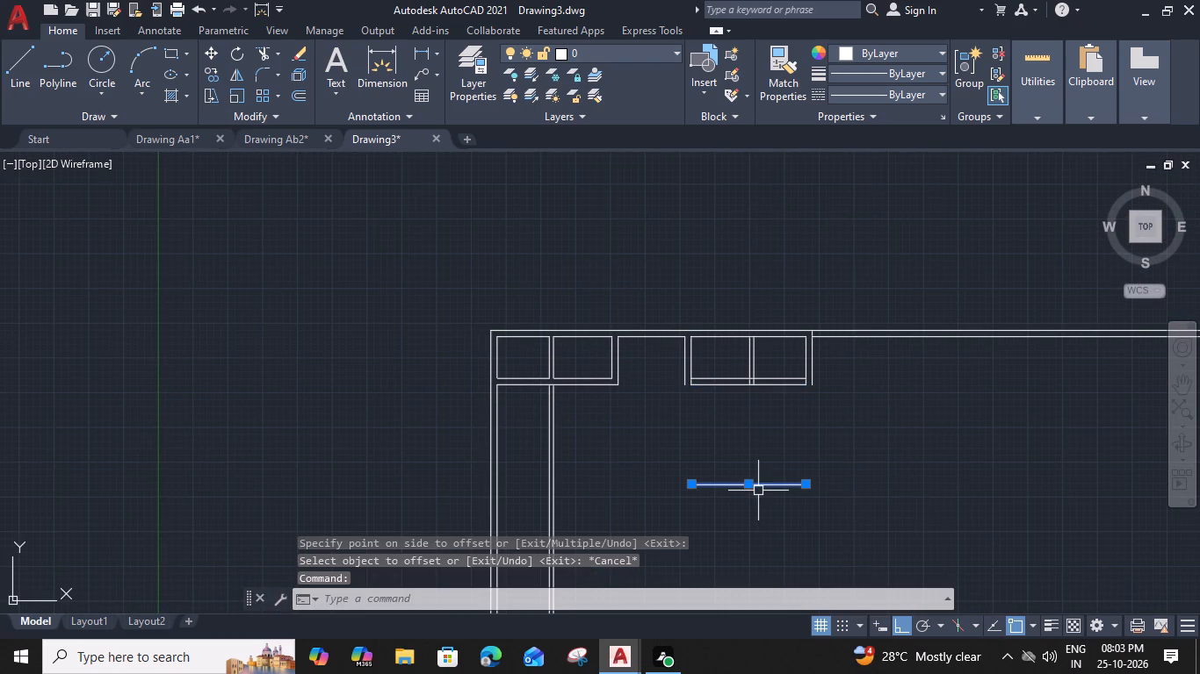
text(9")
key(Return)
click(763, 511)
key(Escape)
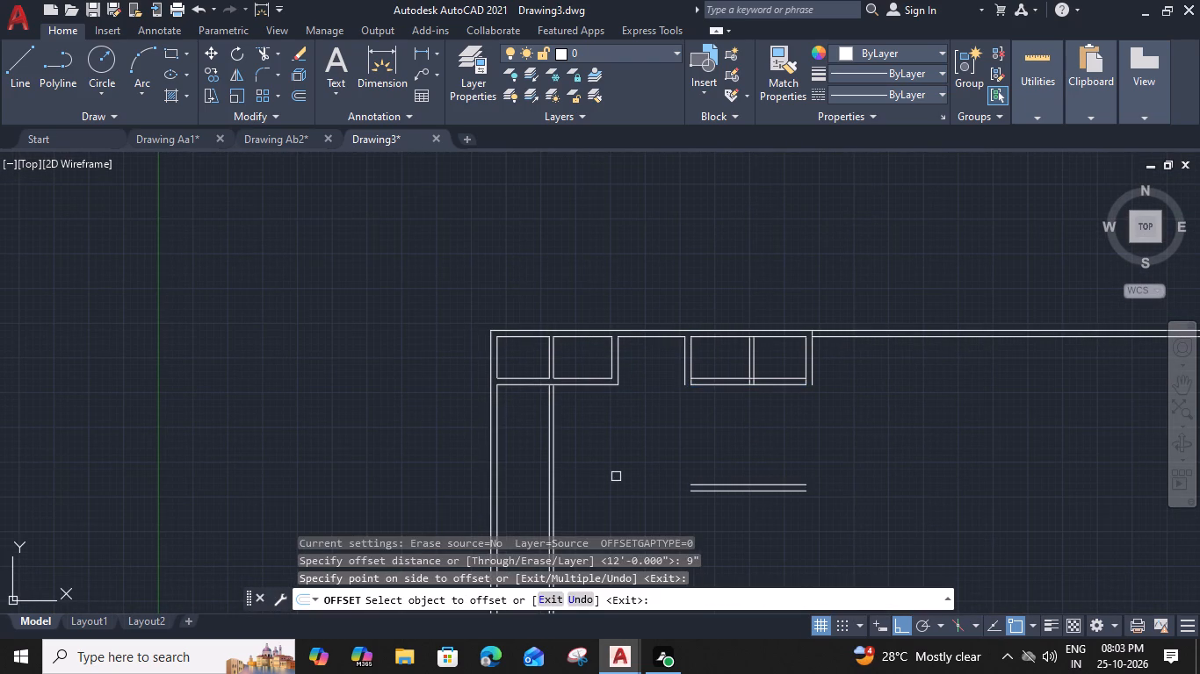
Delete the two vertical partition lines running down below the left pair of rooms.
scroll(511, 392, up, 1)
click(613, 435)
click(547, 475)
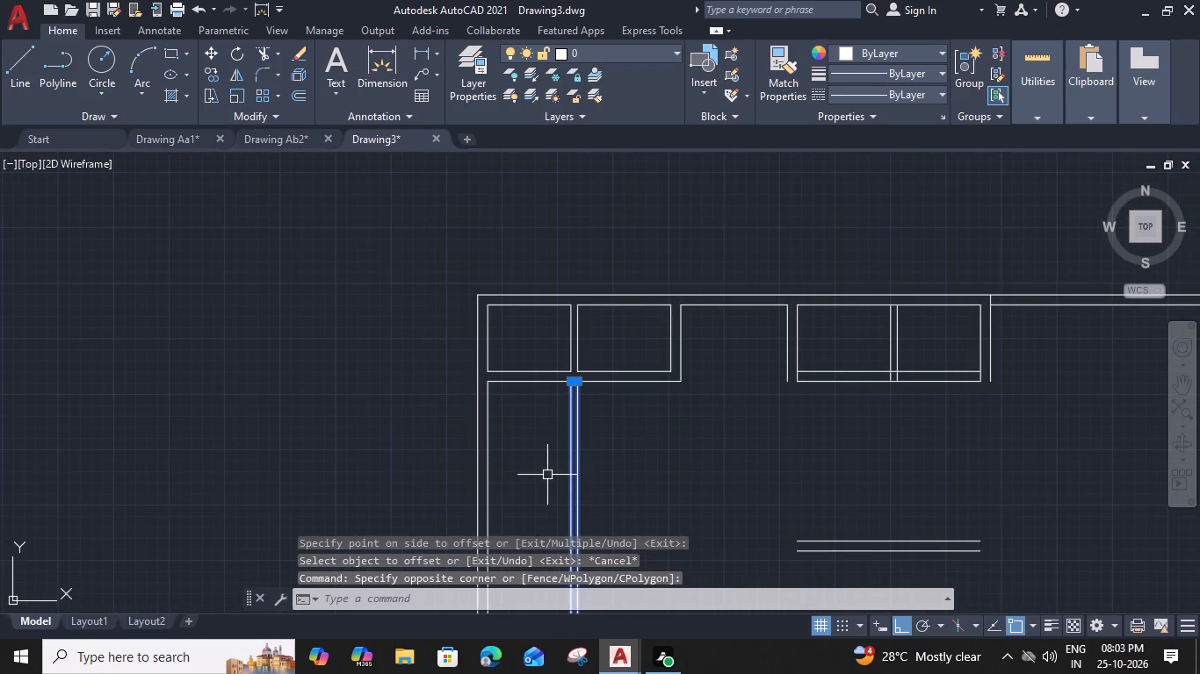
key(Delete)
Offset the lower line of the left rooms' bottom wall 12' downward to set the lower left room's depth.
click(594, 383)
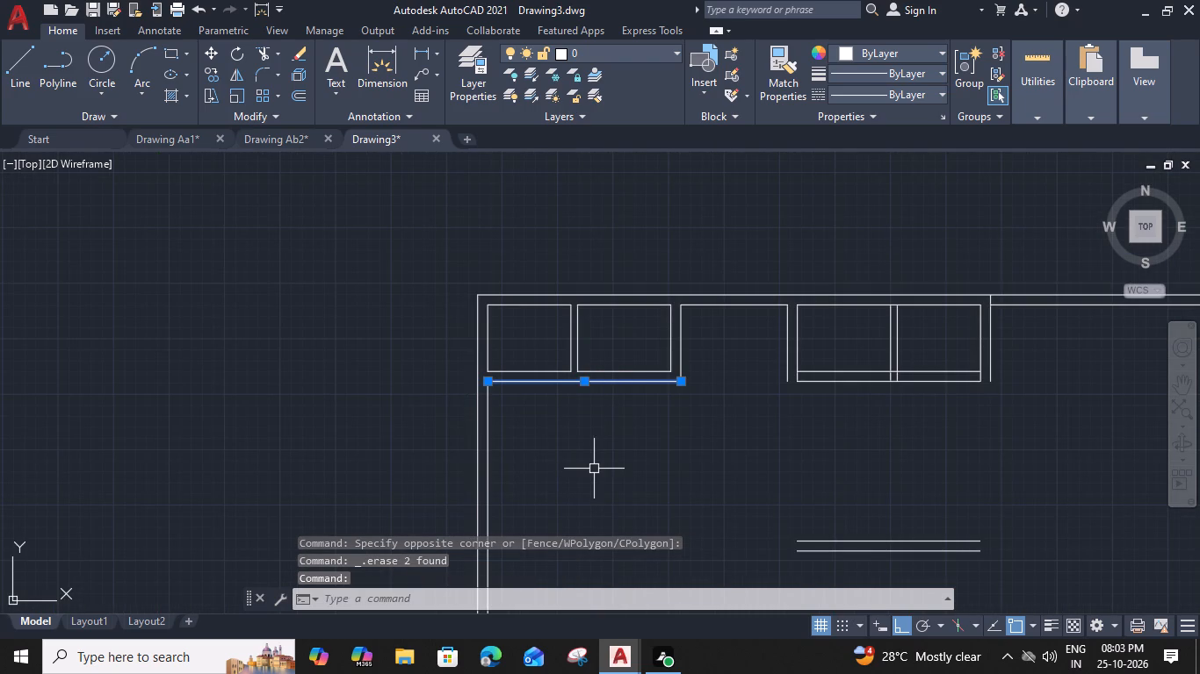
text(o)
key(space)
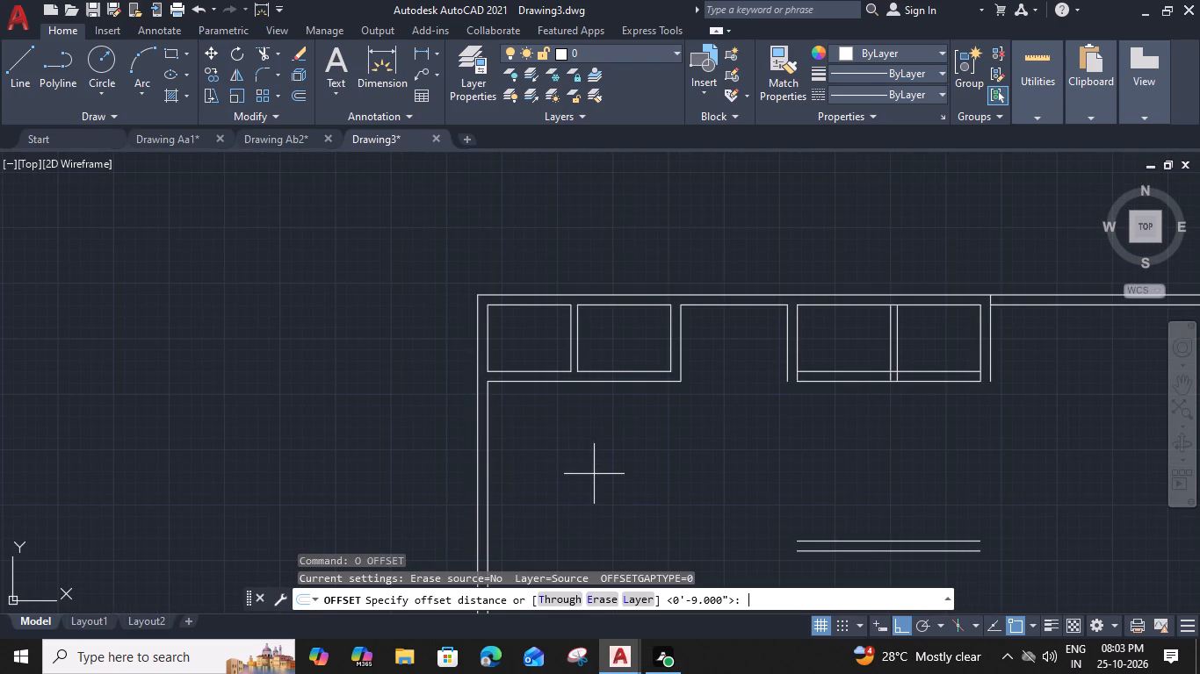
text(12')
key(space)
click(604, 518)
middle_drag(602, 508, 557, 386)
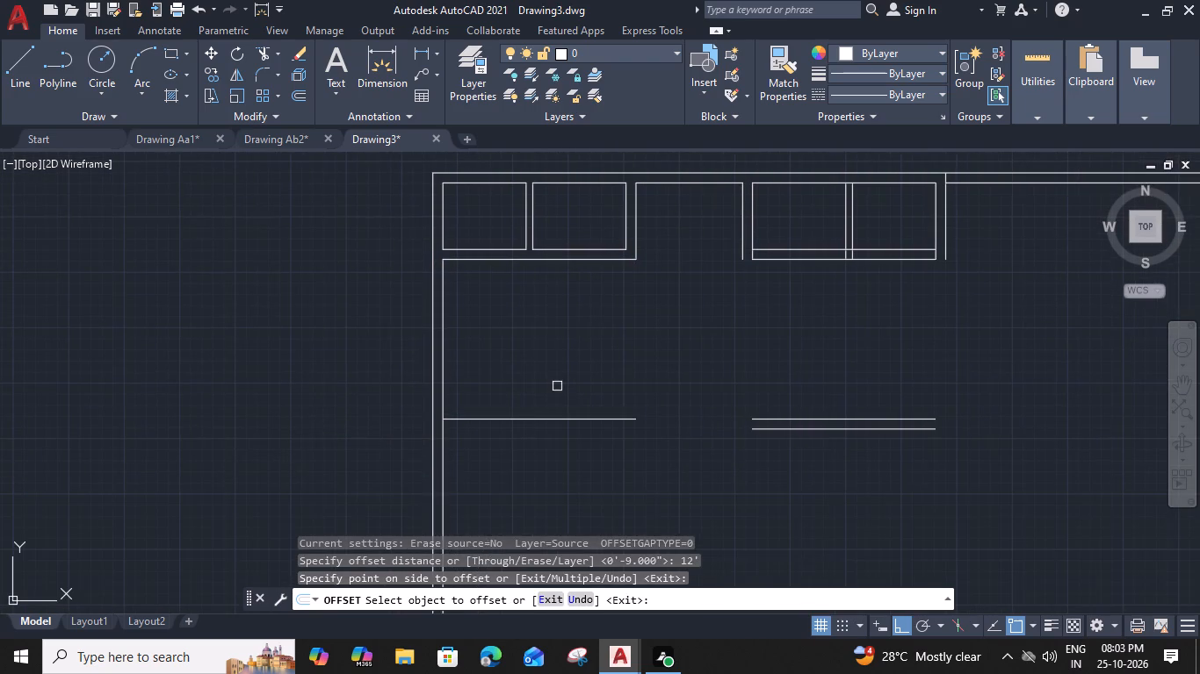
click(556, 454)
key(Escape)
Offset the lower left room's bottom line 9" downward to form its bottom wall.
click(567, 419)
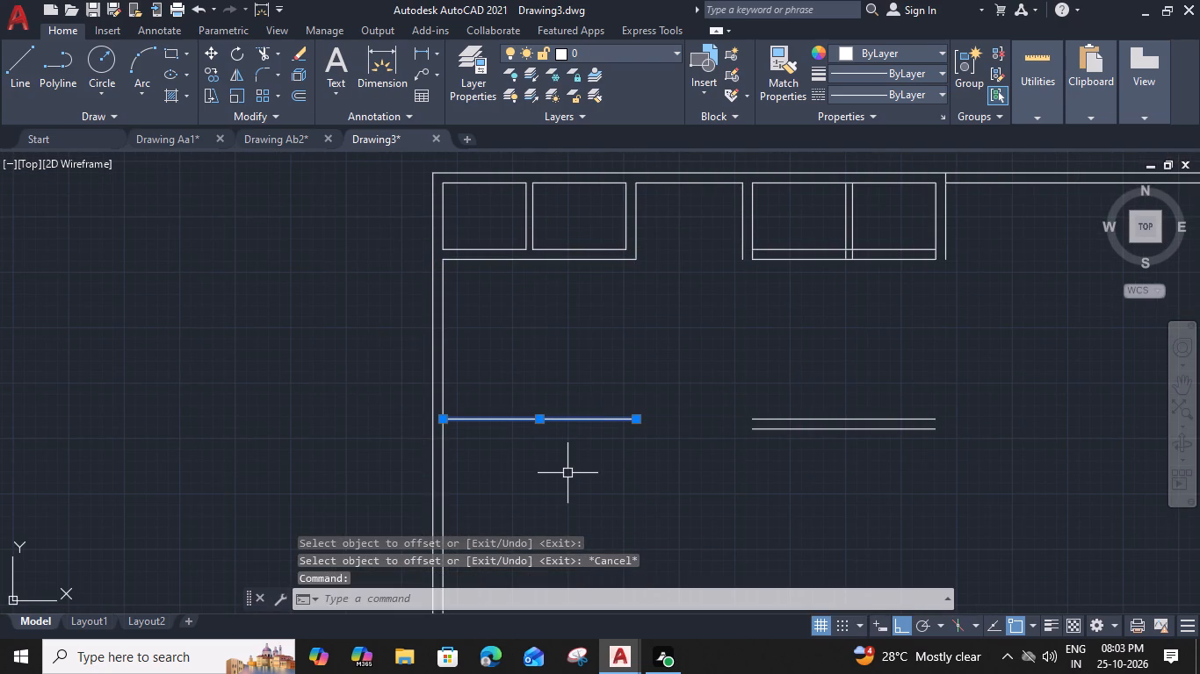
key(o)
key(space)
text(9")
key(Return)
click(564, 487)
key(Escape)
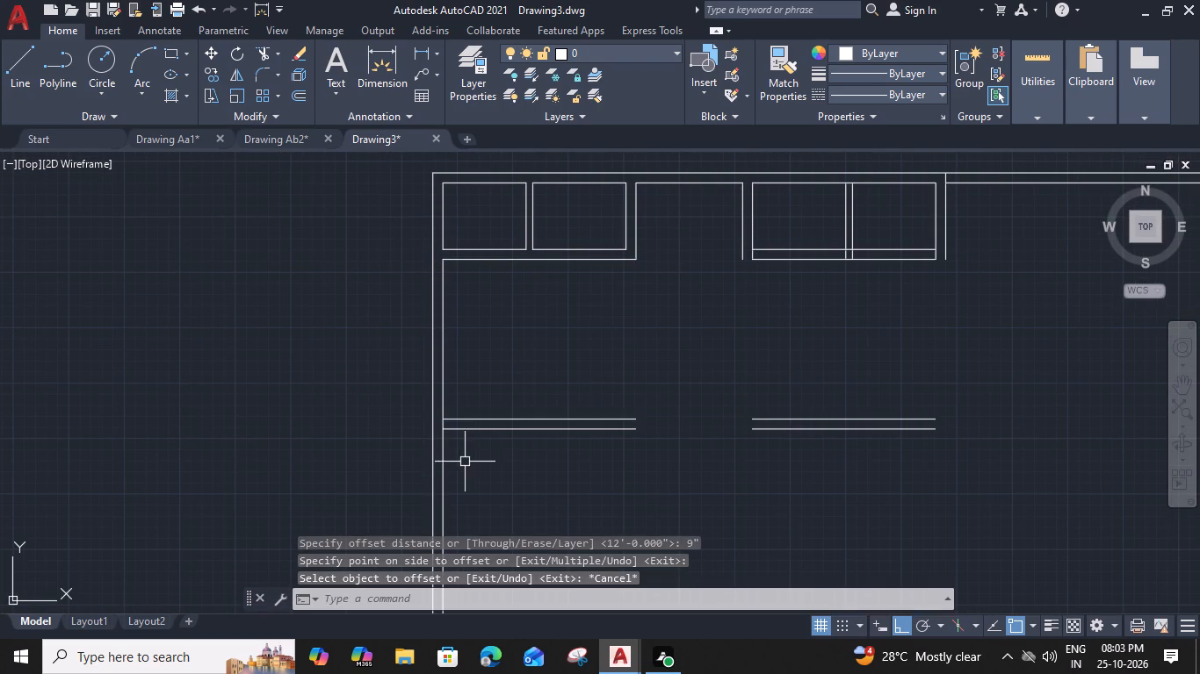
Trim the left outer wall's inner line between the two lines of the lower left room's bottom wall.
text(ex)
key(space)
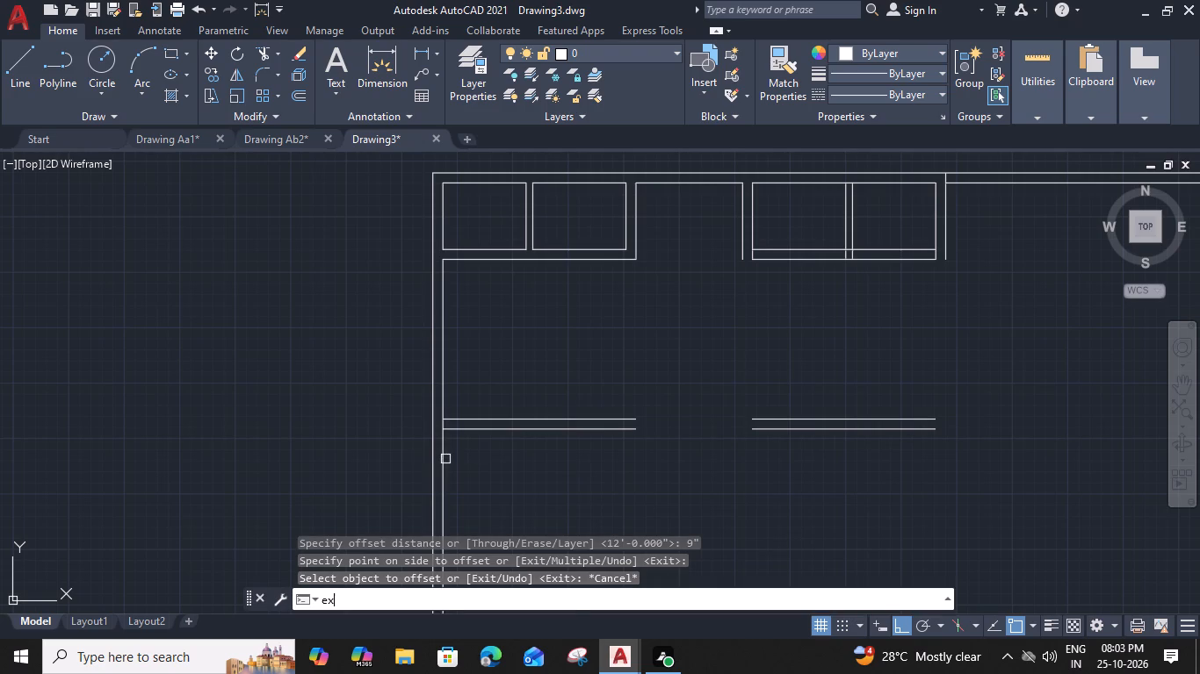
scroll(442, 418, up, 3)
shift+click(445, 446)
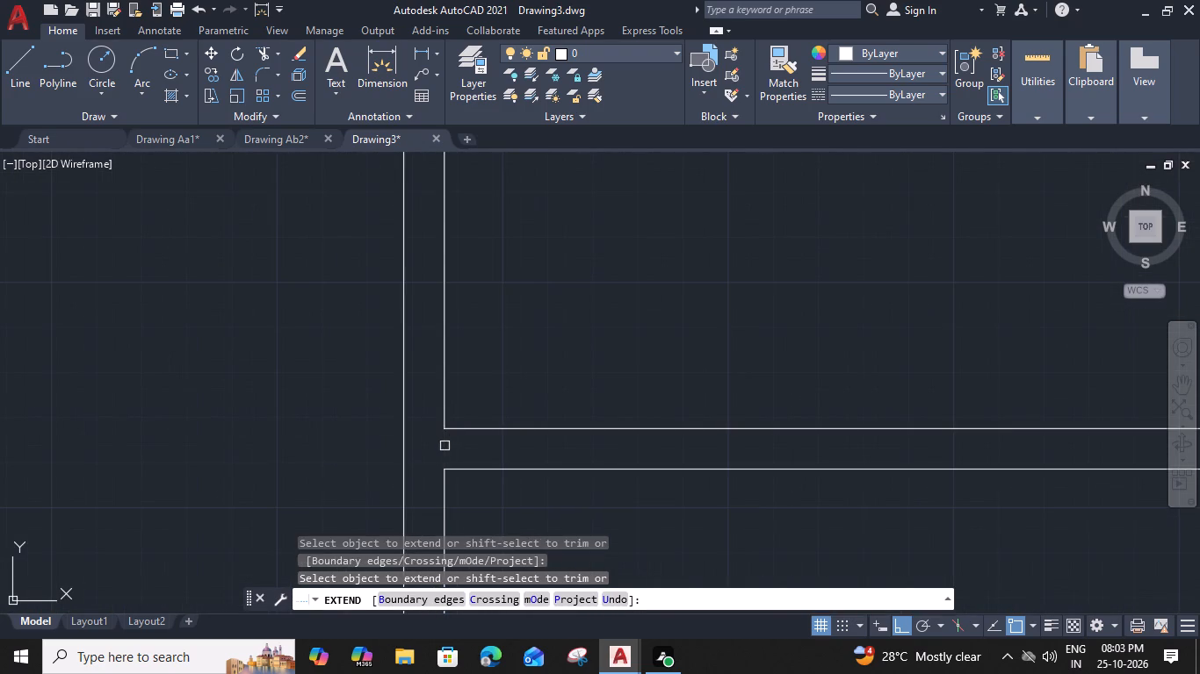
scroll(445, 446, down, 4)
key(Escape)
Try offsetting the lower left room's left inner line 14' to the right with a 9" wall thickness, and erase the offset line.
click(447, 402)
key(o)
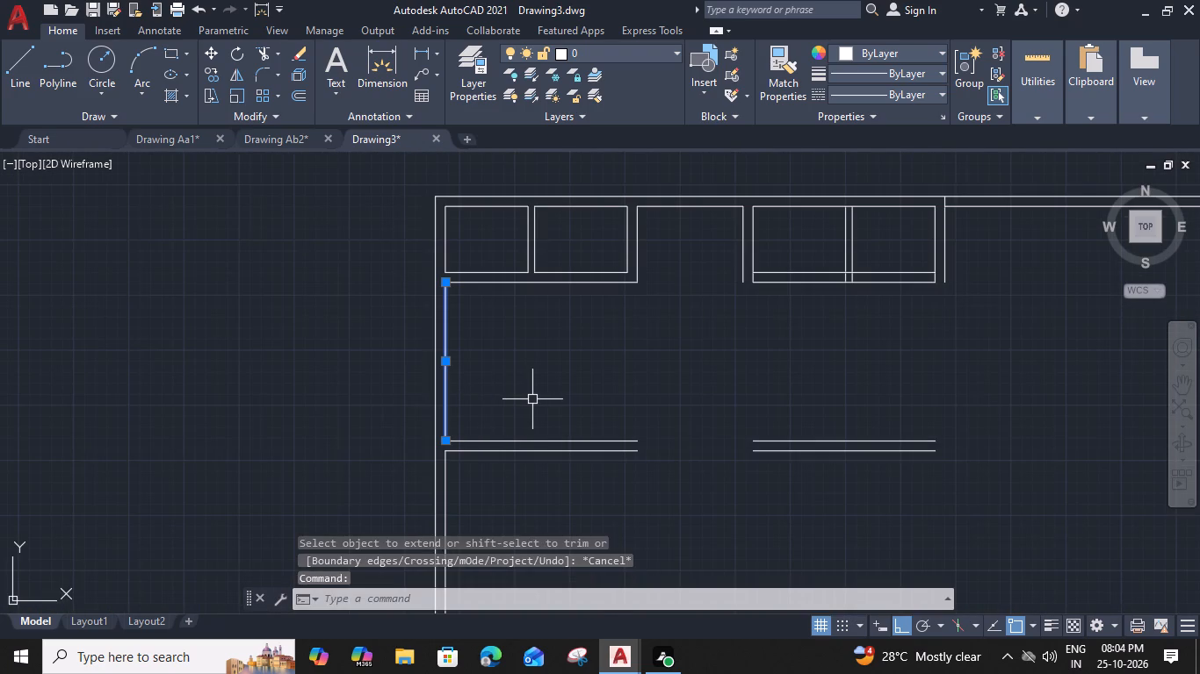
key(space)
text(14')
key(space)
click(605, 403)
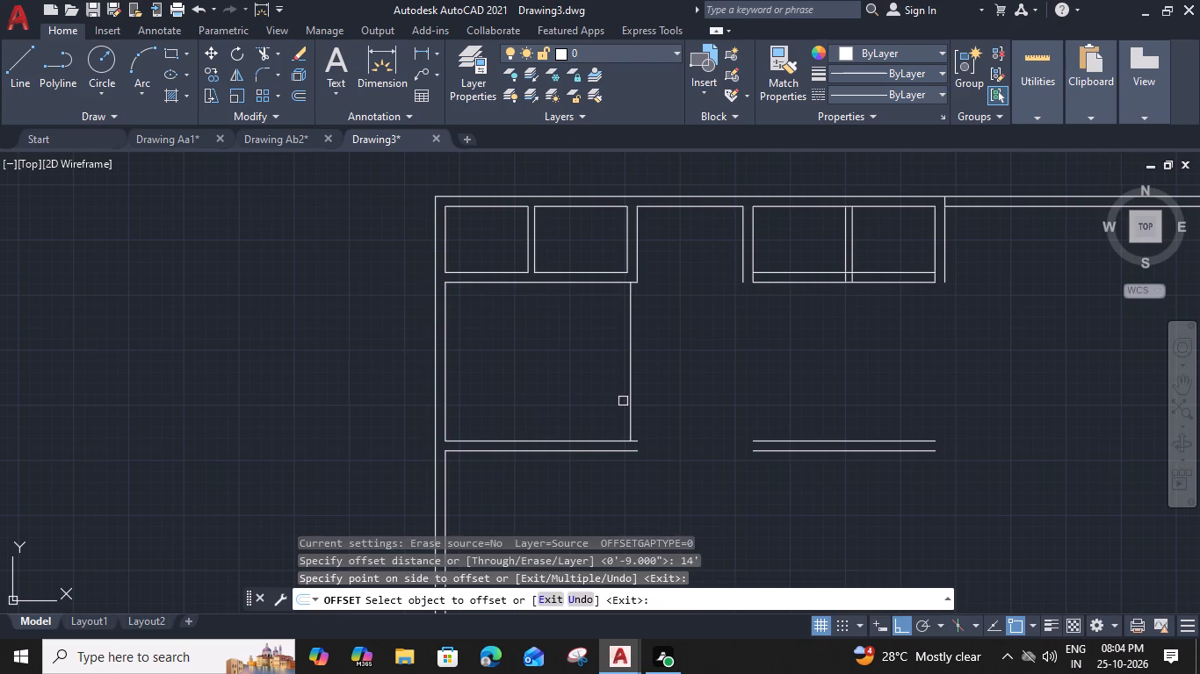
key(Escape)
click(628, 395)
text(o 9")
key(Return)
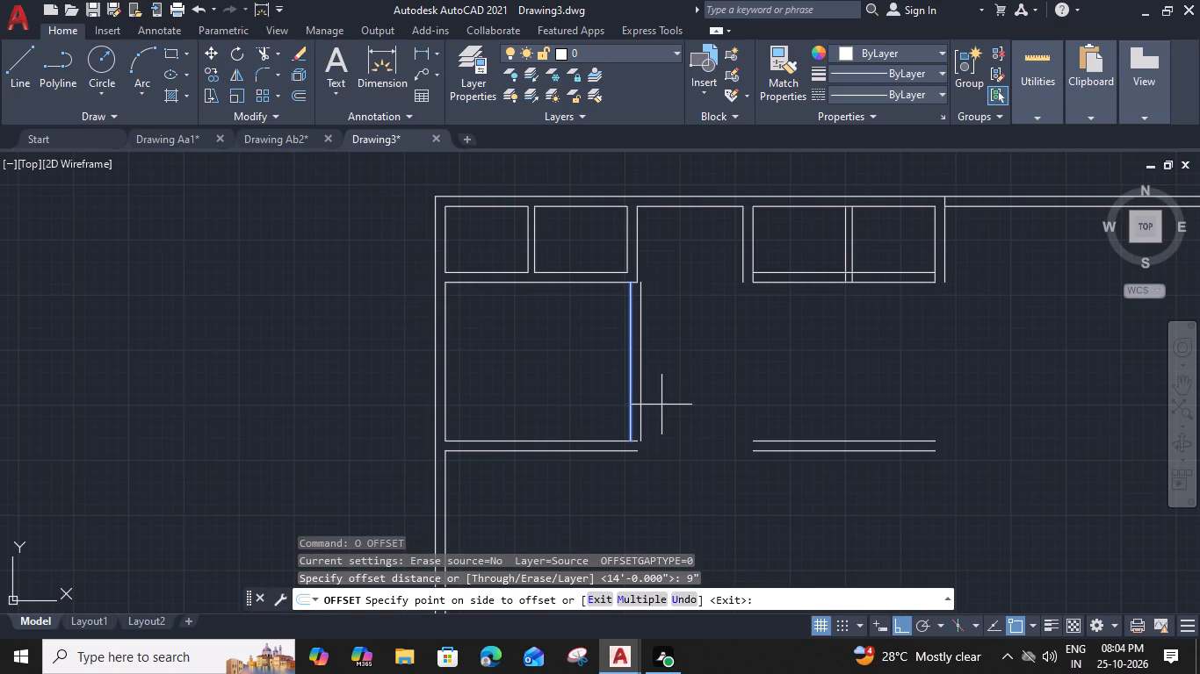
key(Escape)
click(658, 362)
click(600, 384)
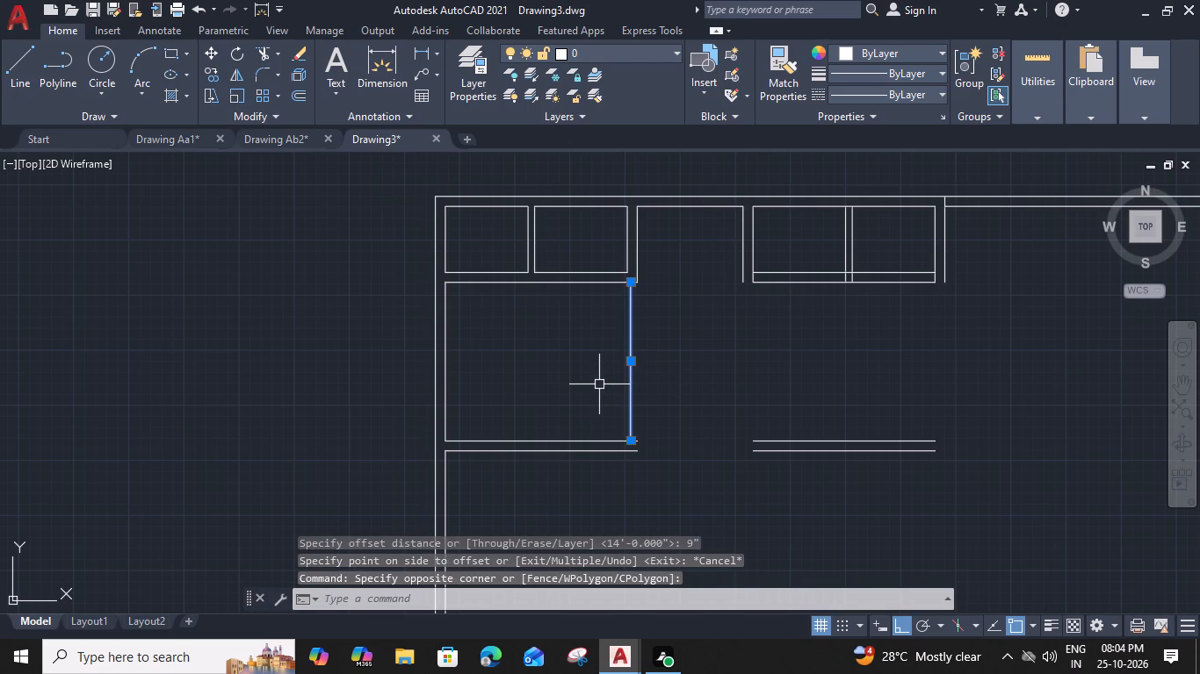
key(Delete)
Extend both lines of the upper left rooms' right wall down to the lower left room's bottom wall.
text(ex)
key(space)
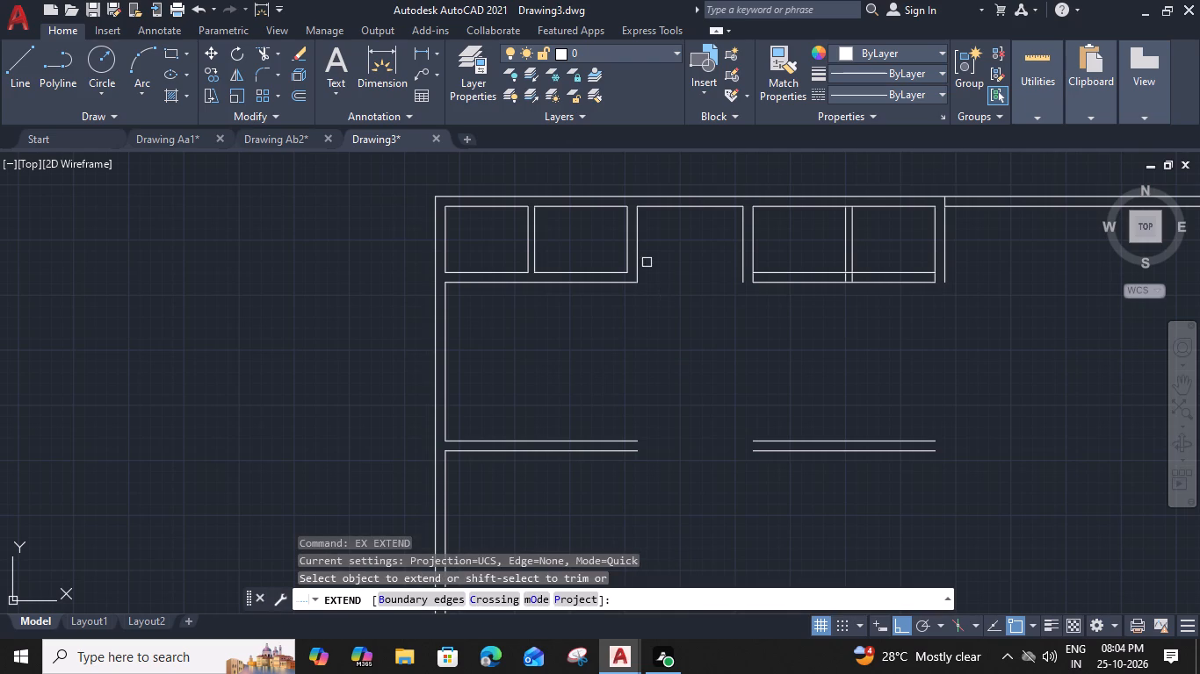
click(640, 274)
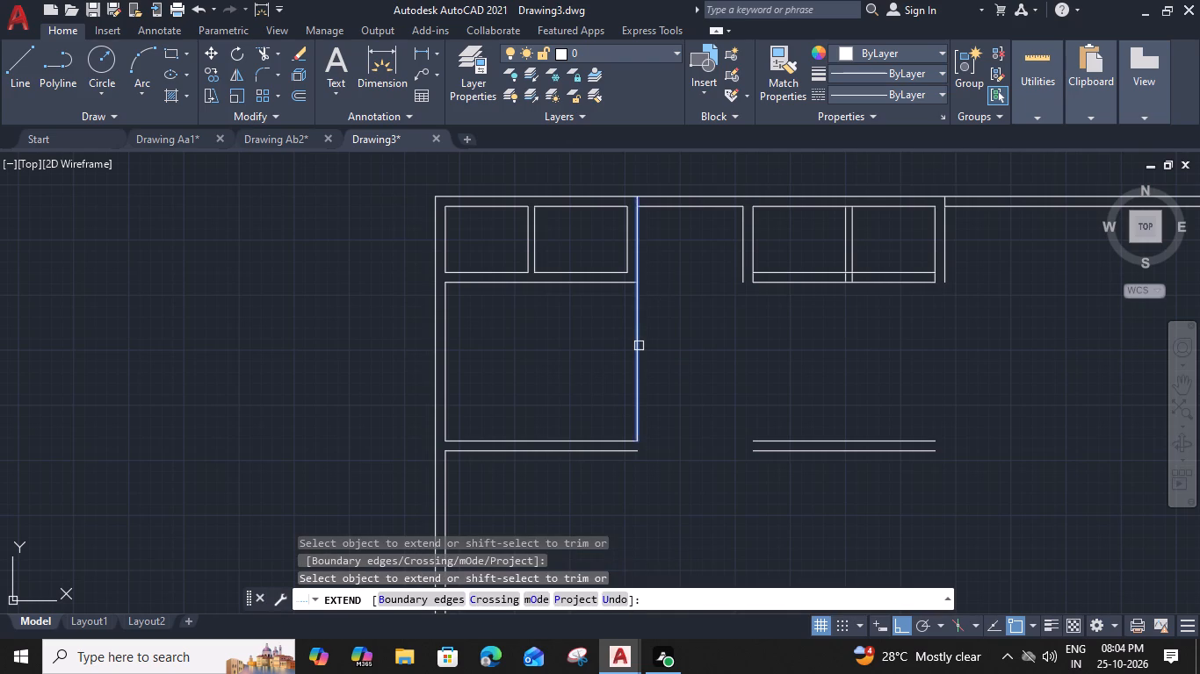
click(639, 348)
click(624, 253)
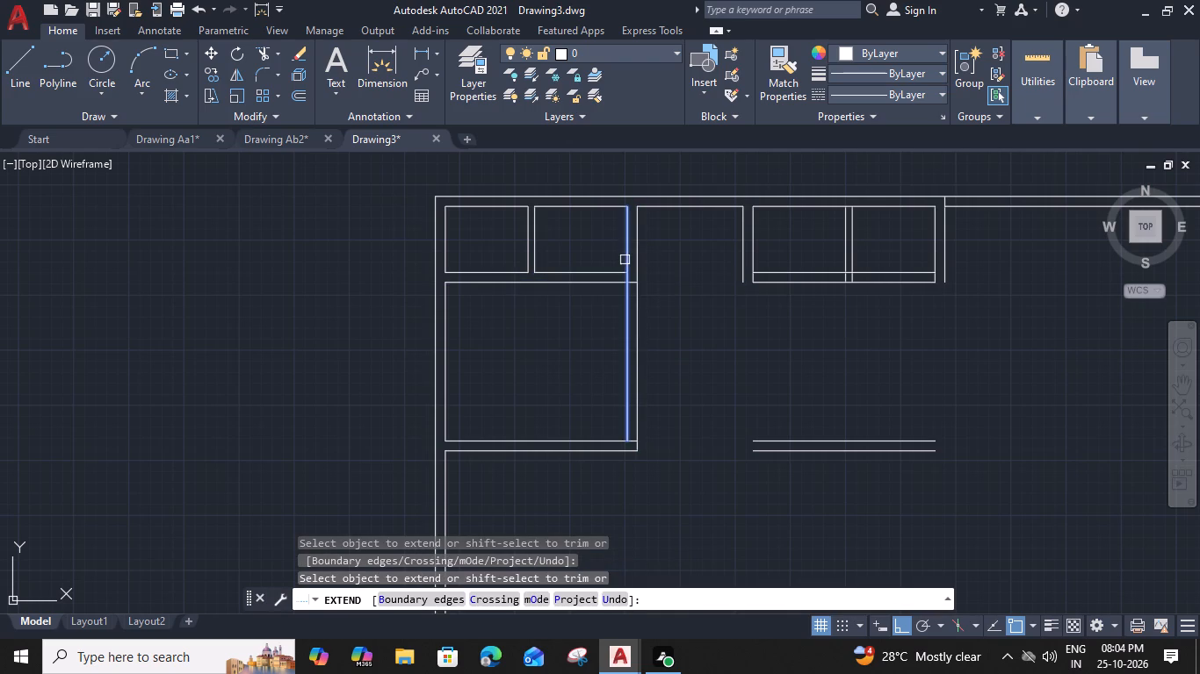
click(625, 260)
Trim the leftover line pieces where the lower left room's right wall meets its bottom wall and the wall above.
scroll(646, 455, up, 2)
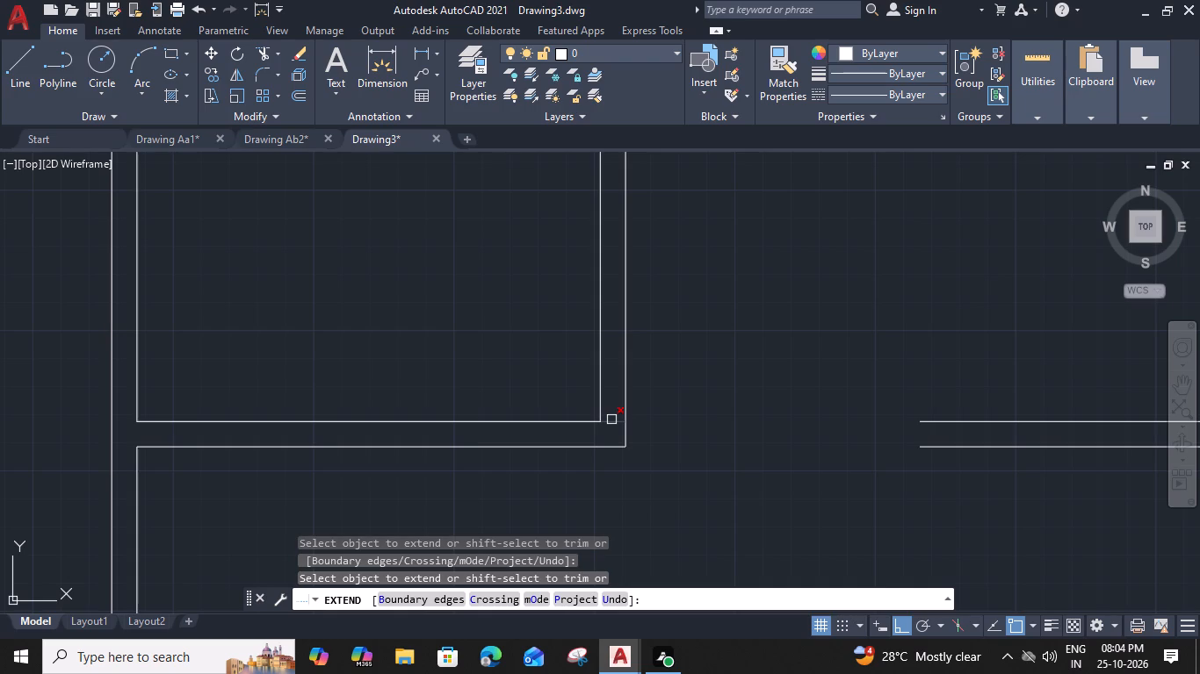
shift+click(613, 422)
scroll(613, 422, down, 3)
scroll(614, 270, up, 3)
shift+click(613, 248)
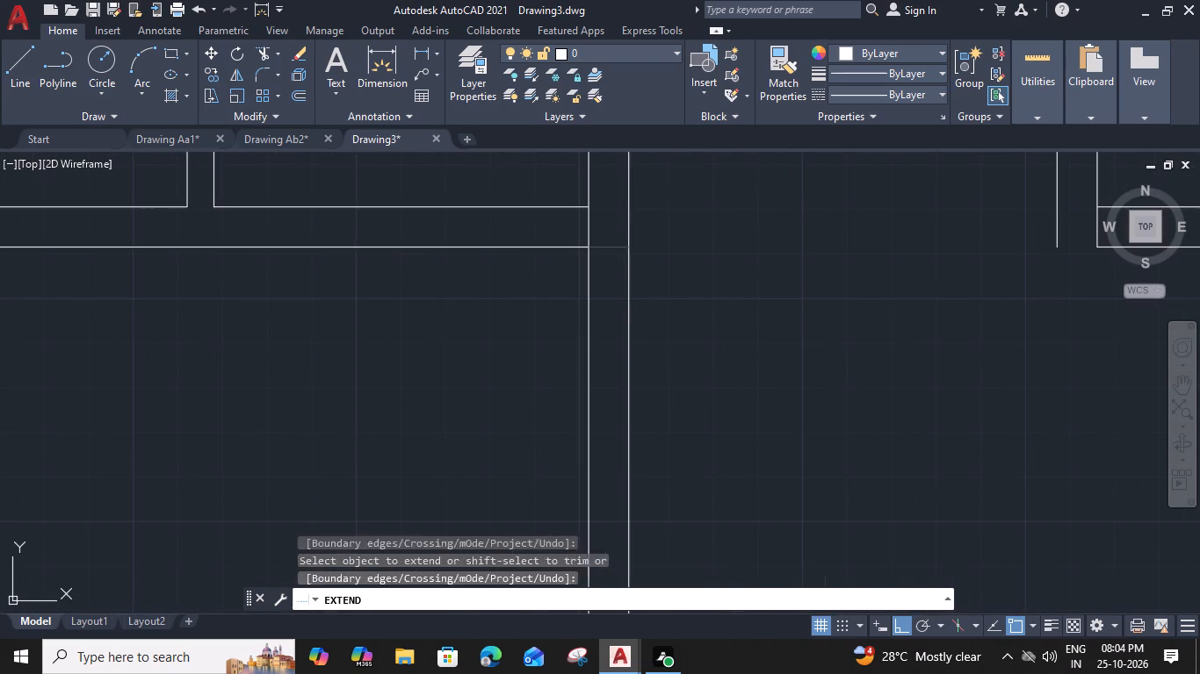
shift+click(586, 227)
scroll(586, 228, down, 3)
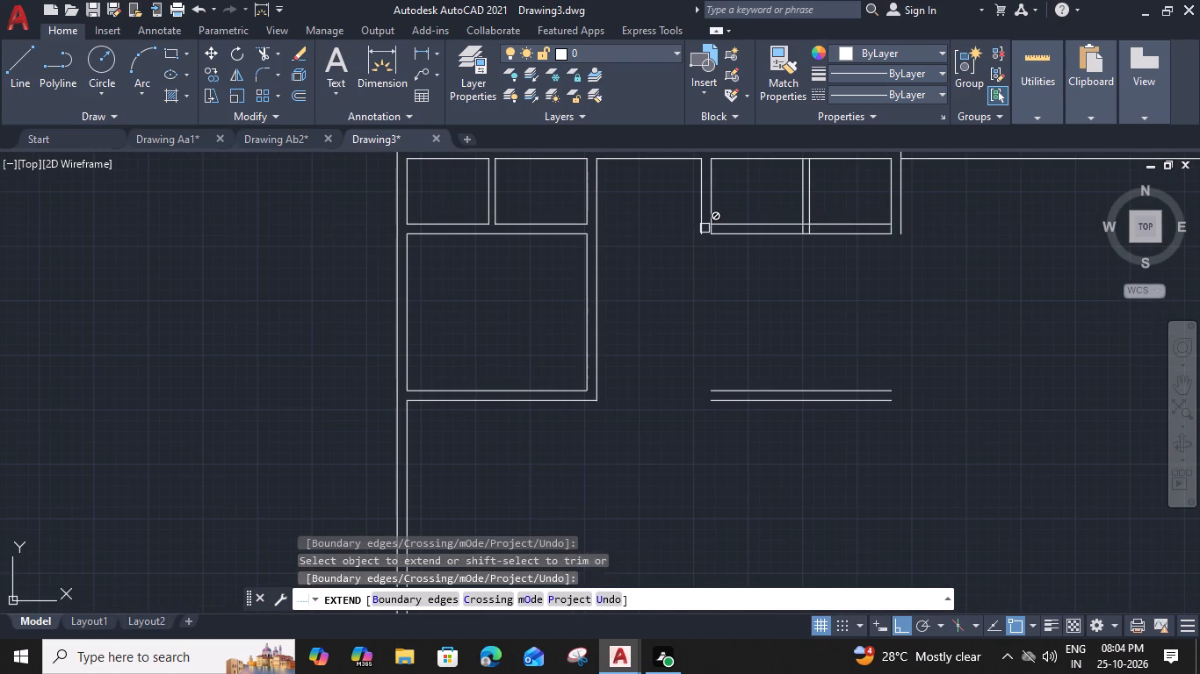
Extend the right block's left inner wall line down to the lower room's bottom line and fillet the outer wall lines into a corner.
click(712, 210)
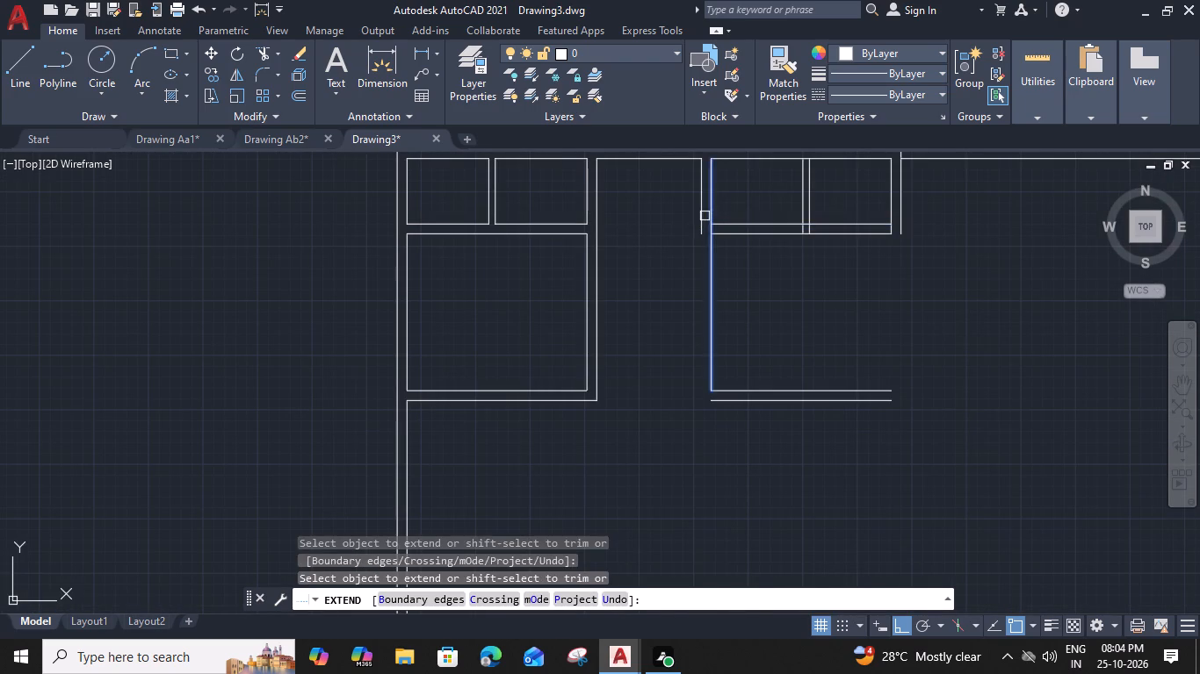
key(Escape)
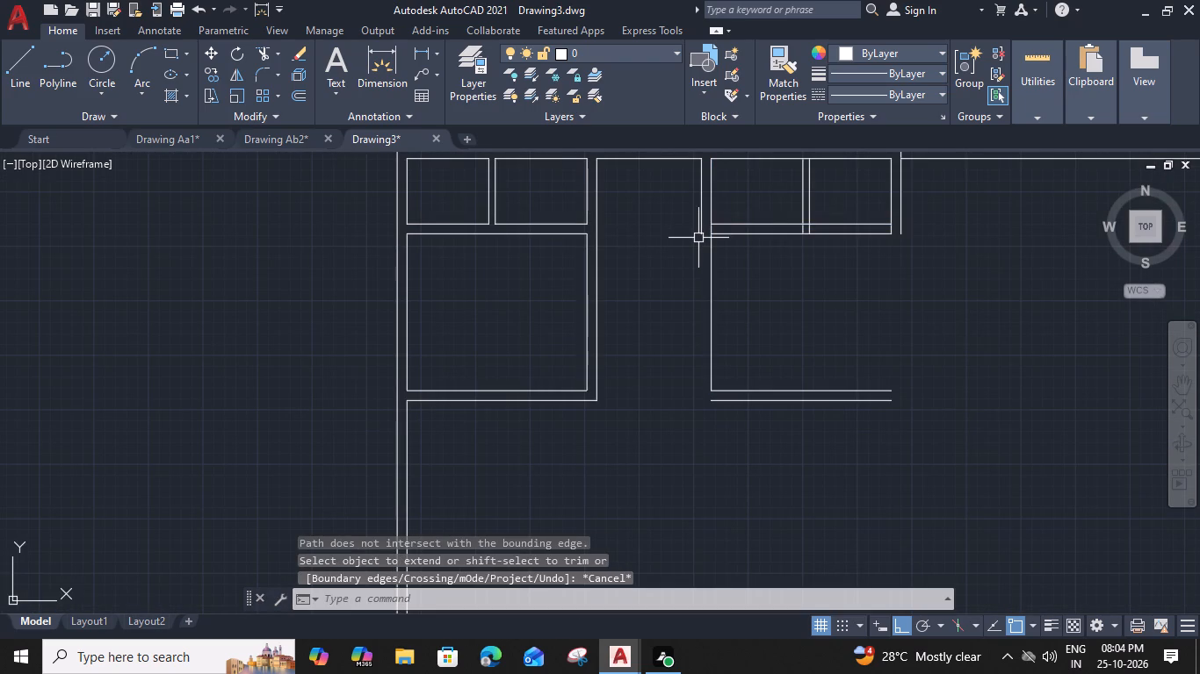
text(f)
key(space)
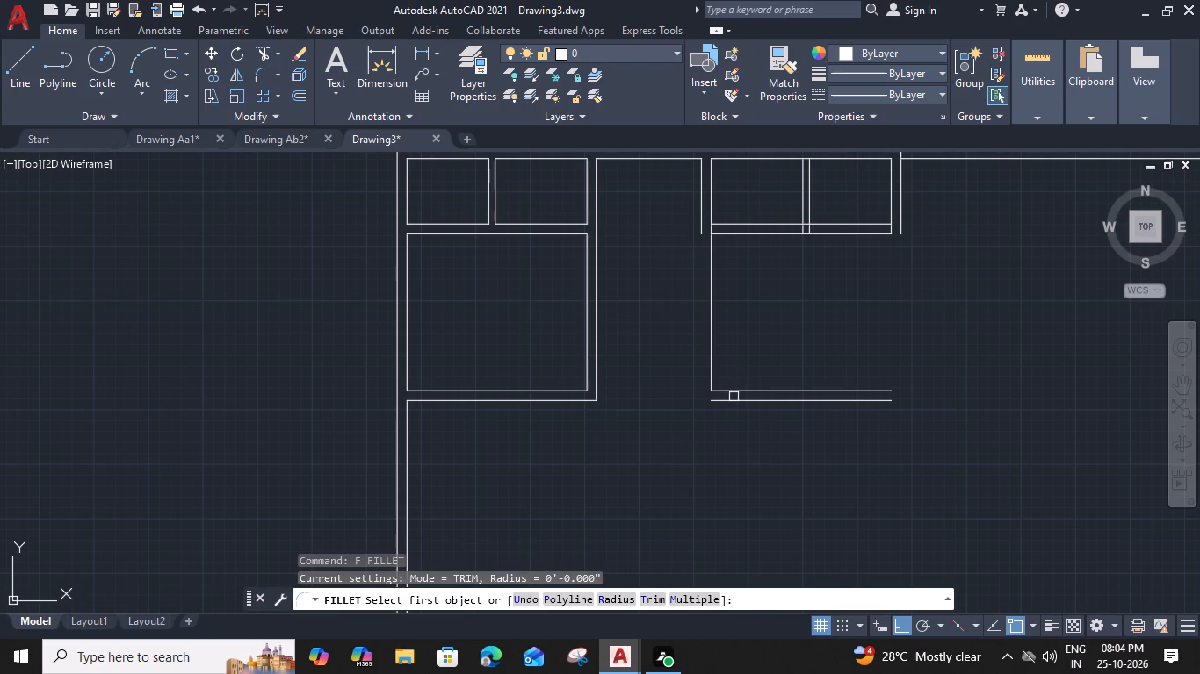
click(734, 399)
click(700, 216)
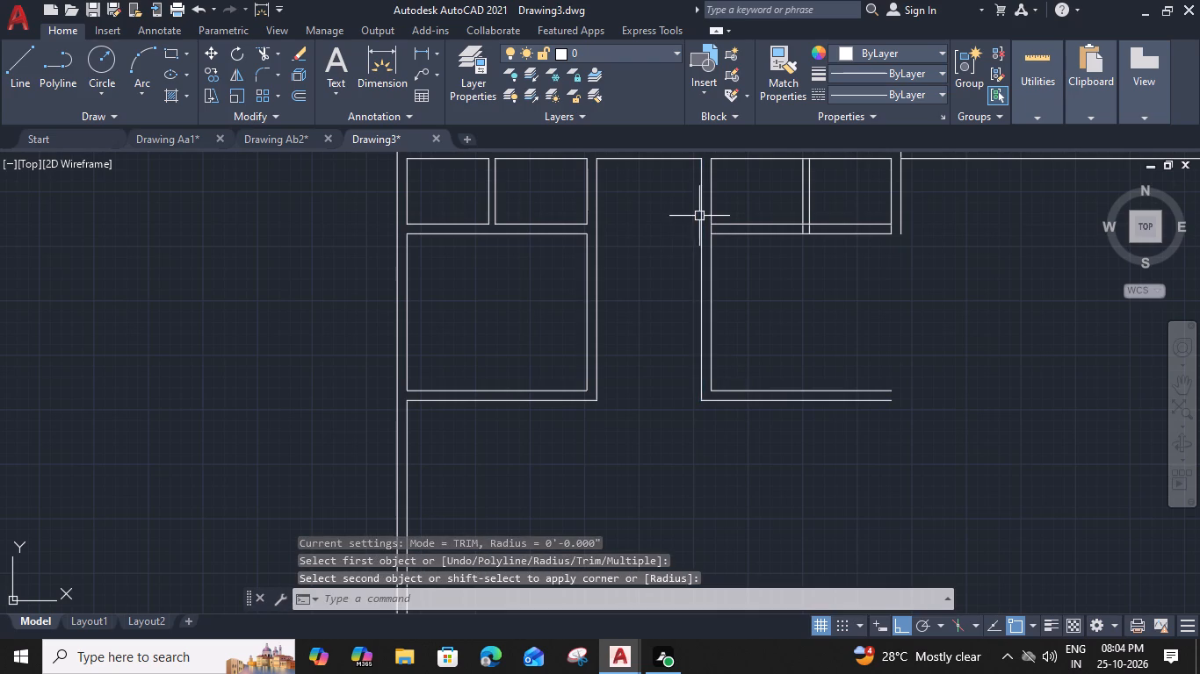
key(Escape)
Fillet the inner and the outer wall lines into closed corners at the lower right corner of the right block's lower room.
middle_drag(779, 334, 696, 326)
text(f)
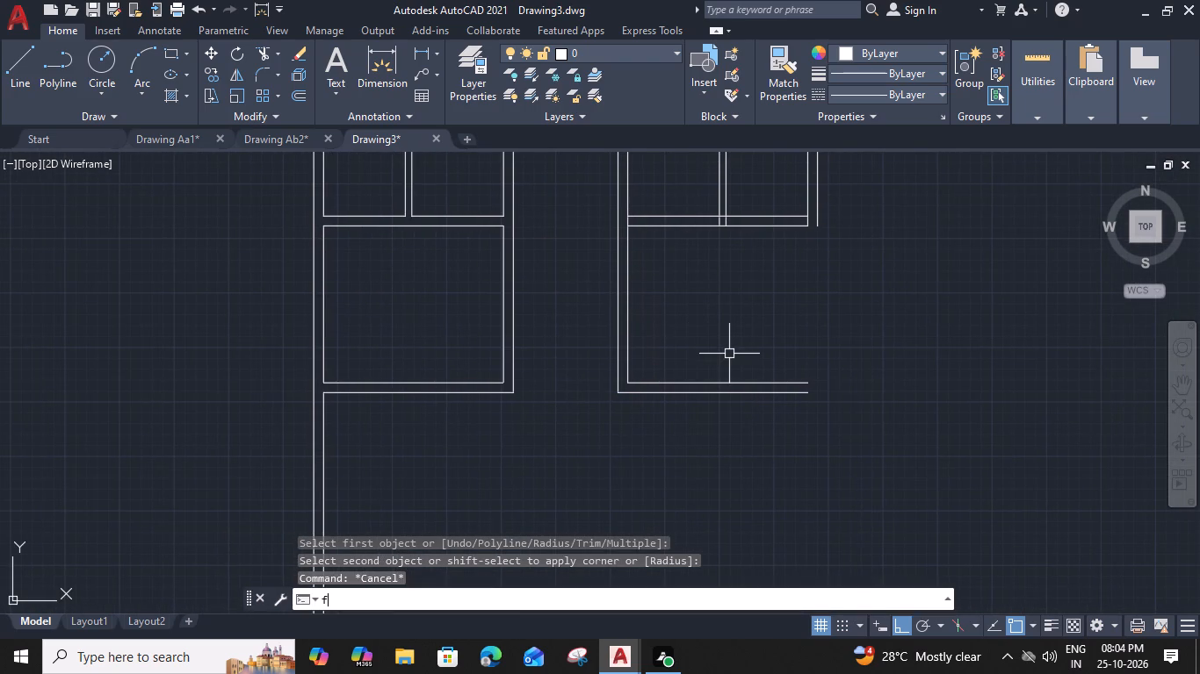
key(space)
click(797, 381)
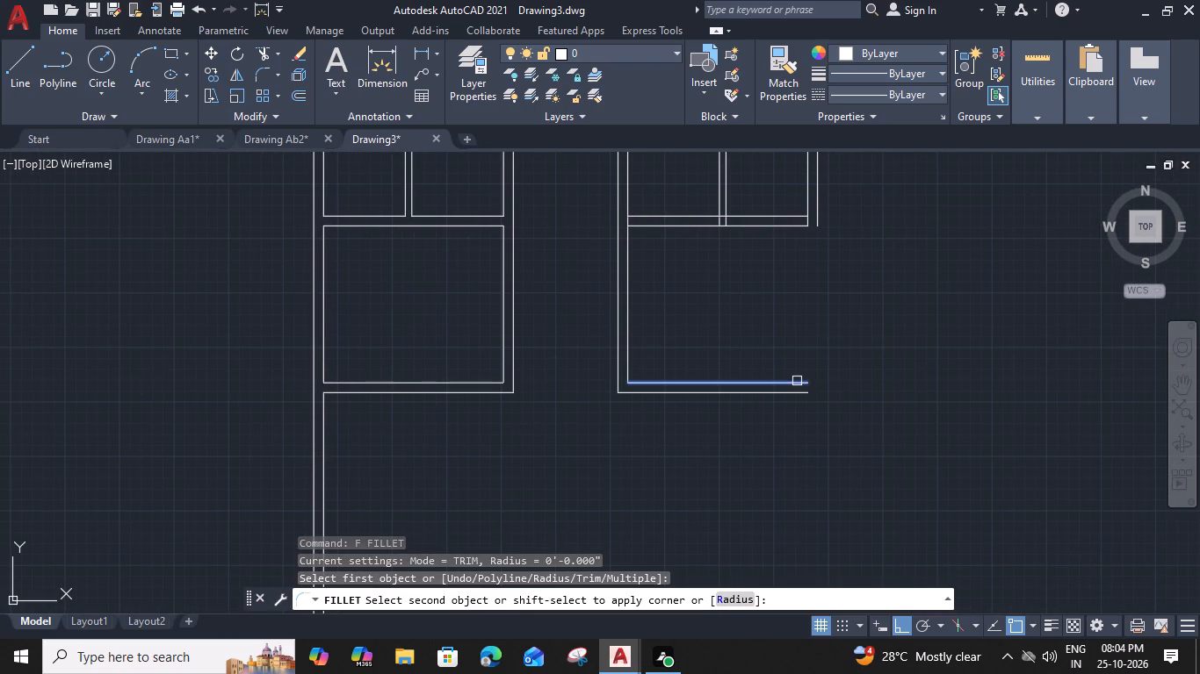
click(805, 193)
key(space)
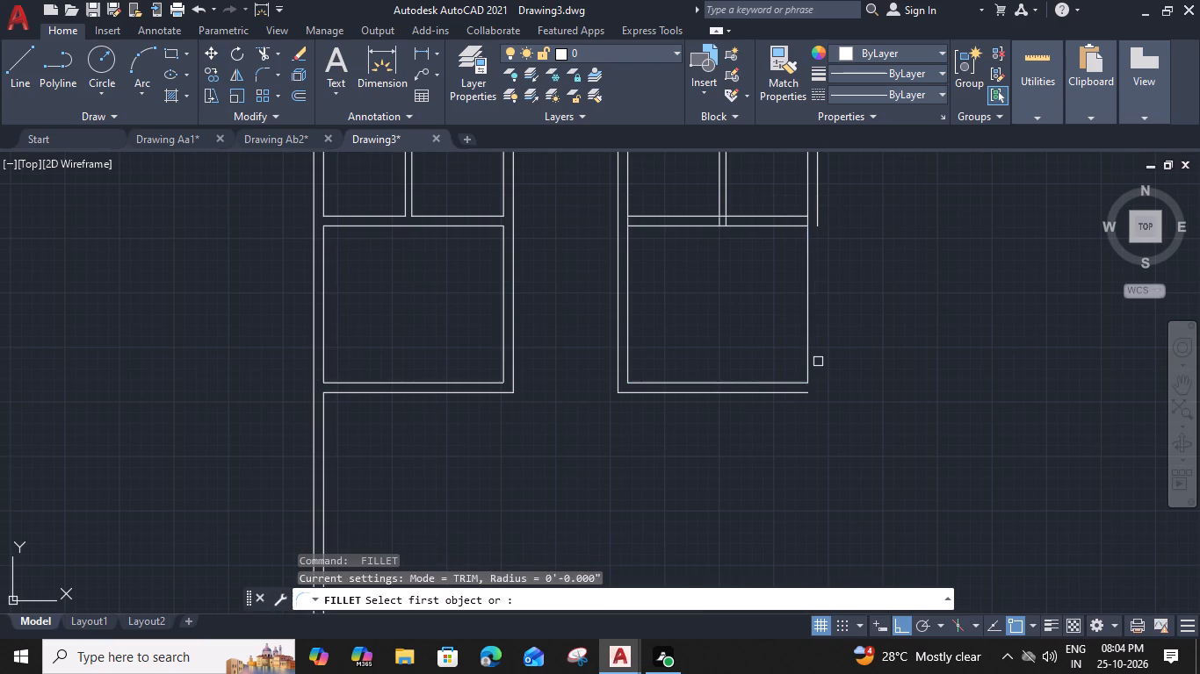
click(792, 393)
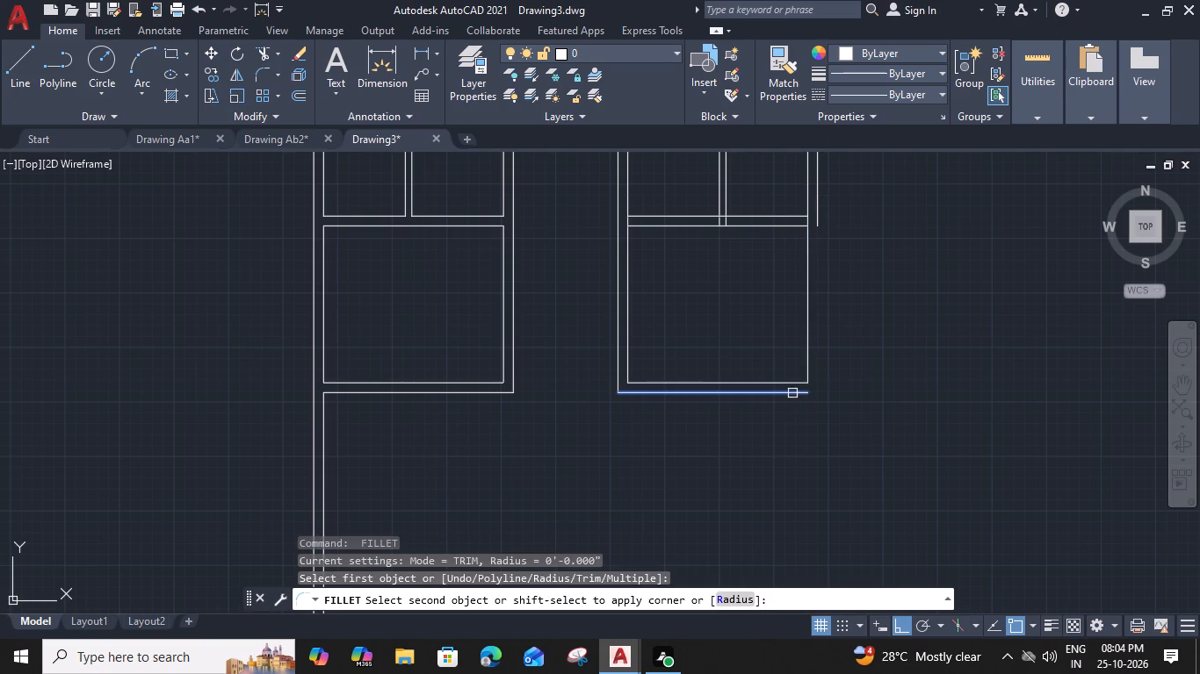
click(818, 206)
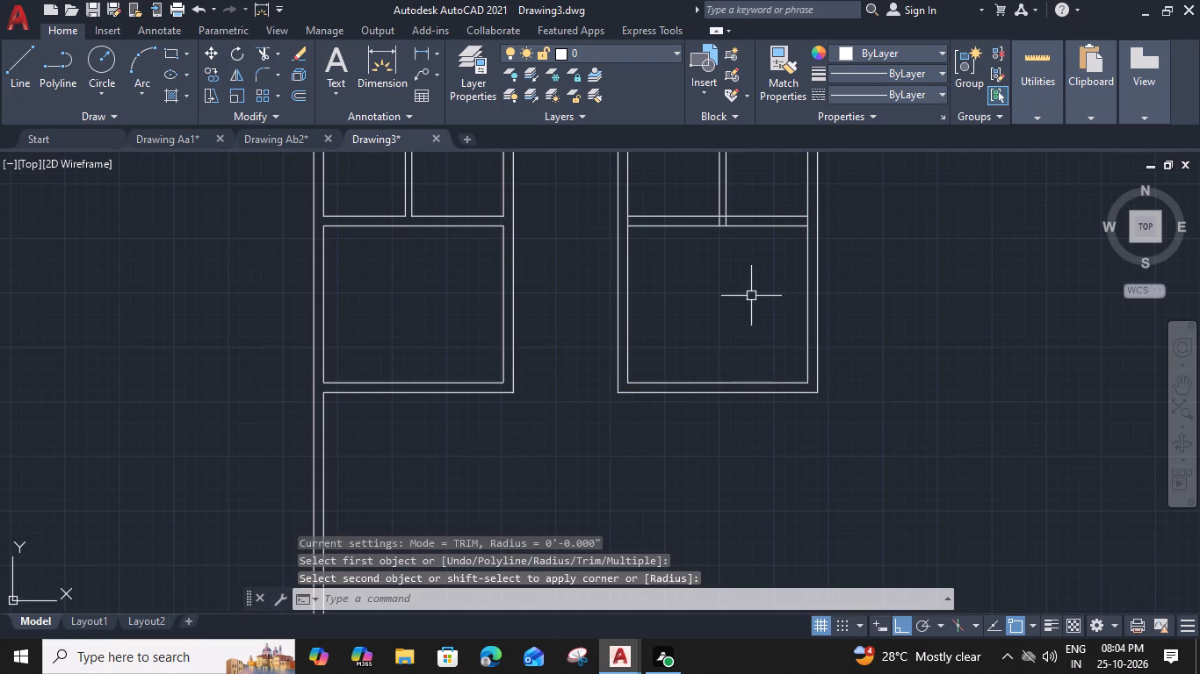
Trim the leftover line pieces at the right block's partition and wall junctions, and the top wall lines overshooting its right outer wall.
text(tr)
key(space)
scroll(772, 190, up, 2)
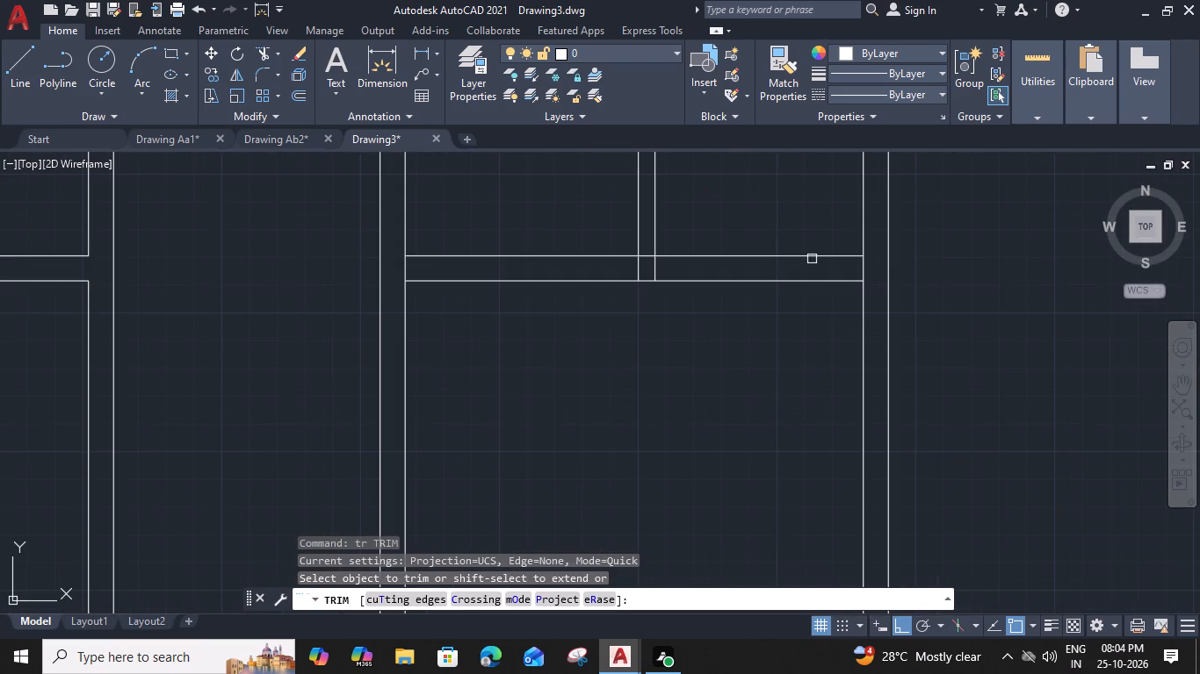
click(869, 269)
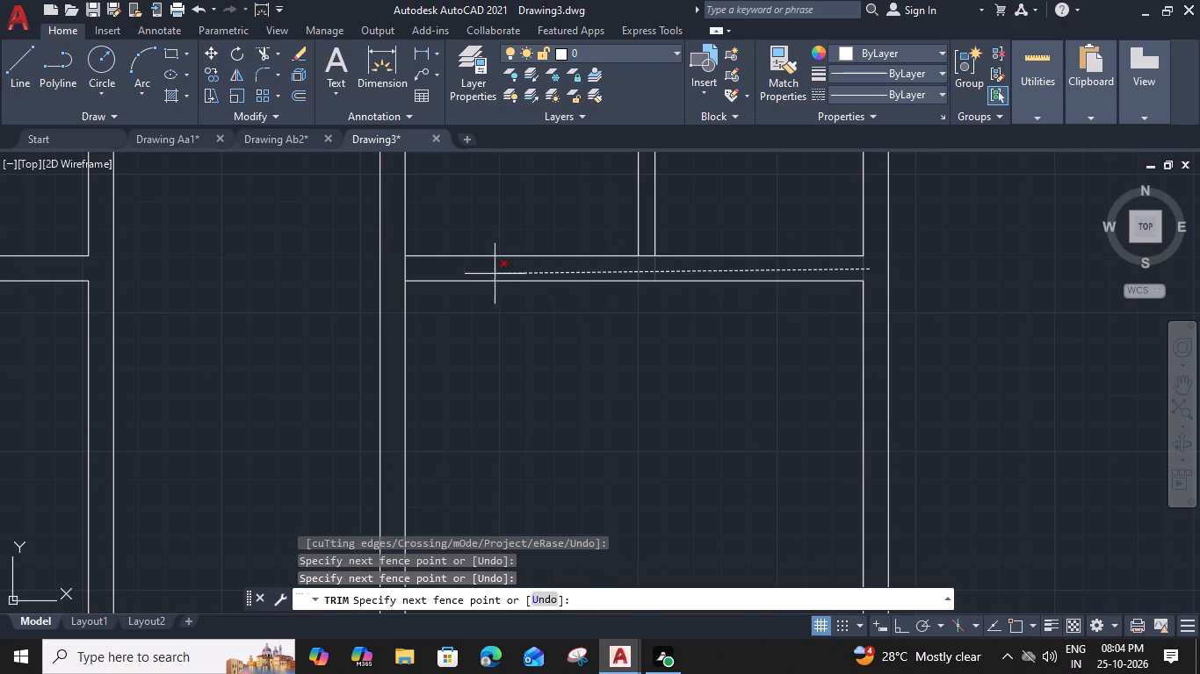
click(398, 266)
click(647, 256)
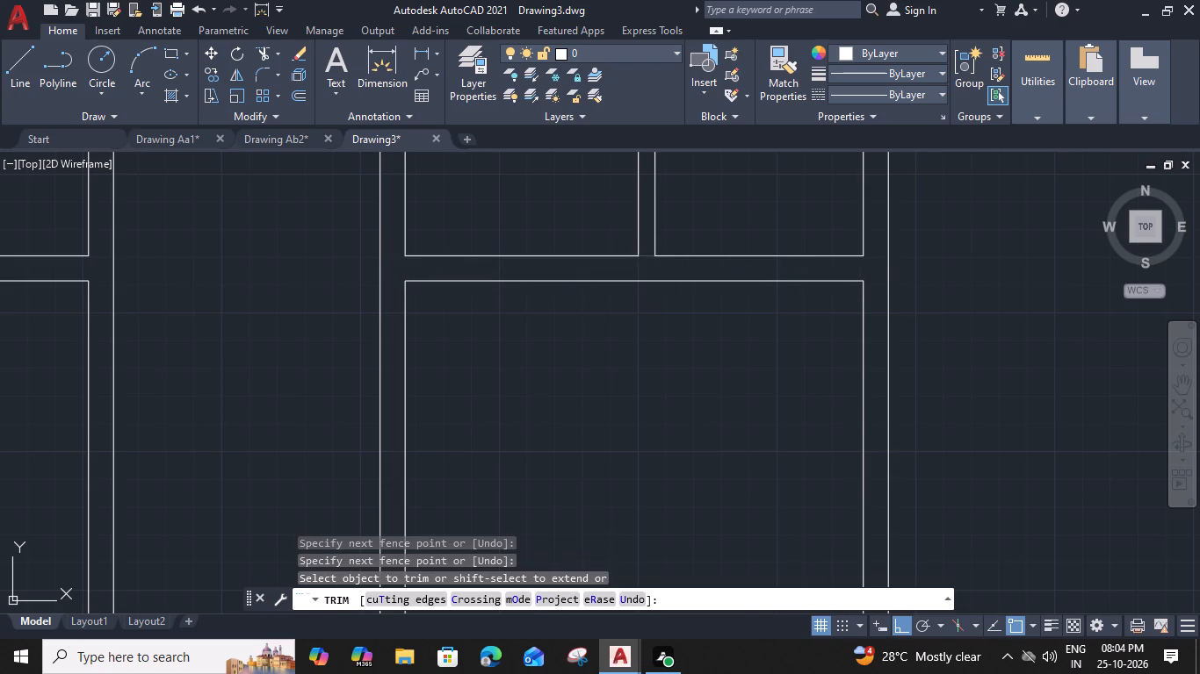
middle_drag(647, 256, 649, 423)
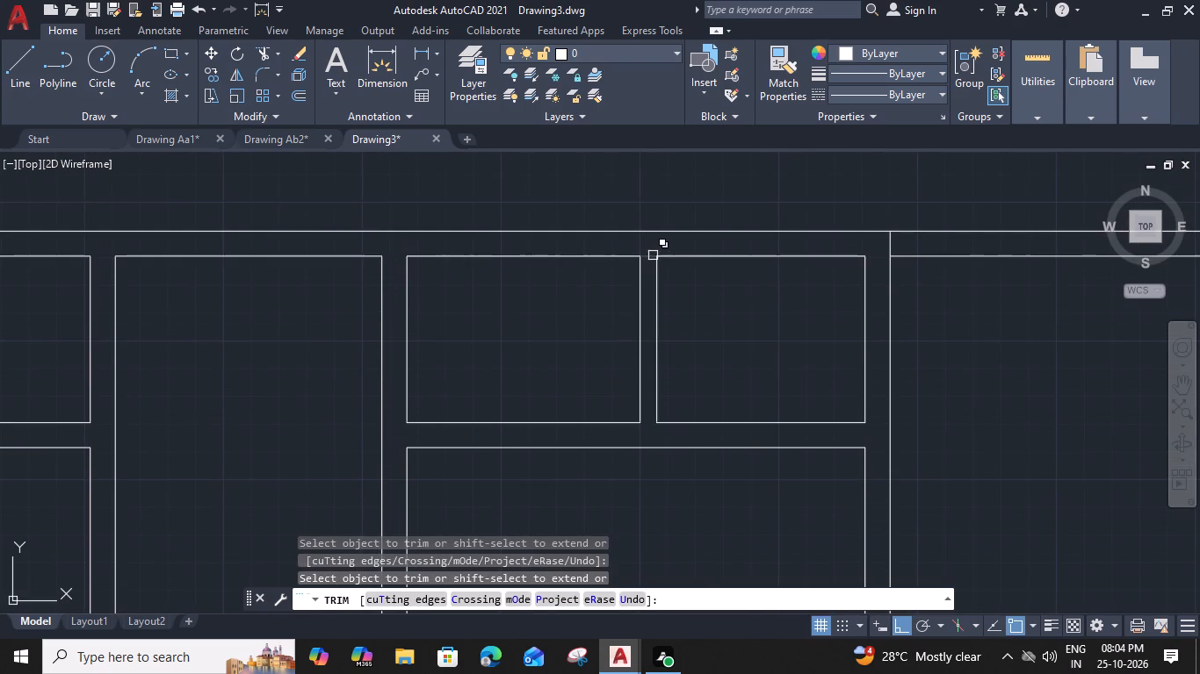
click(651, 255)
scroll(650, 255, down, 1)
click(846, 215)
click(849, 319)
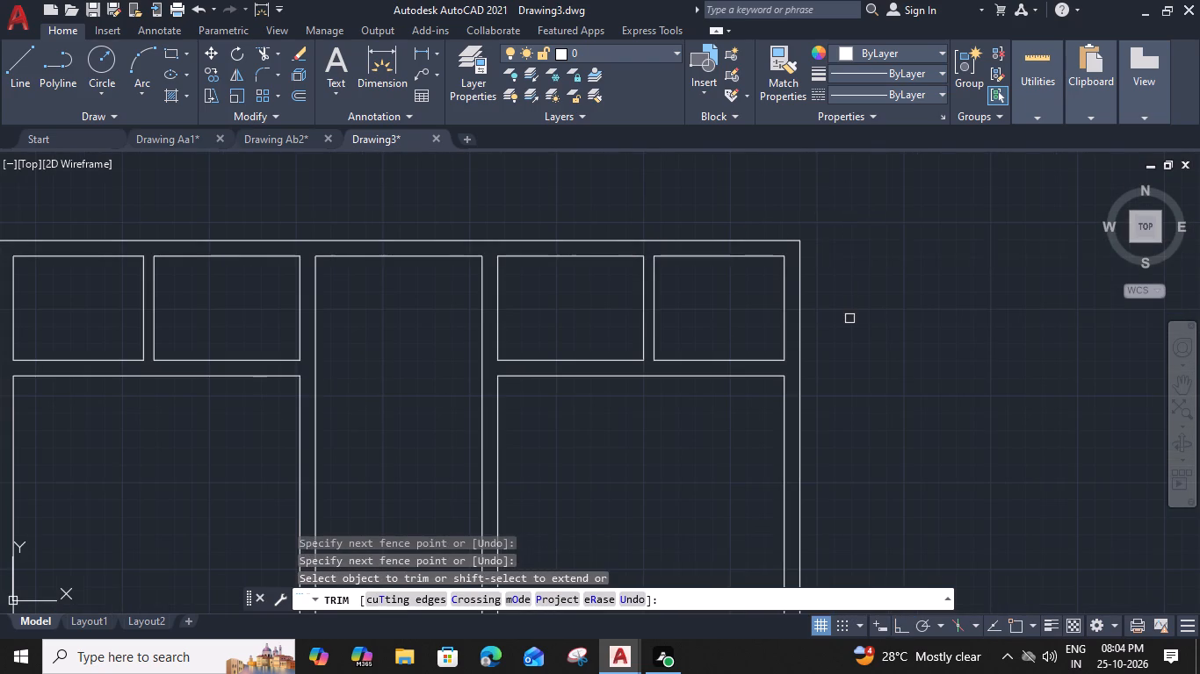
scroll(849, 319, down, 2)
key(Escape)
Offset the lower left room's bottom outer line 10' downward, and offset that copy another 9" down to form a wall.
middle_drag(590, 399, 590, 397)
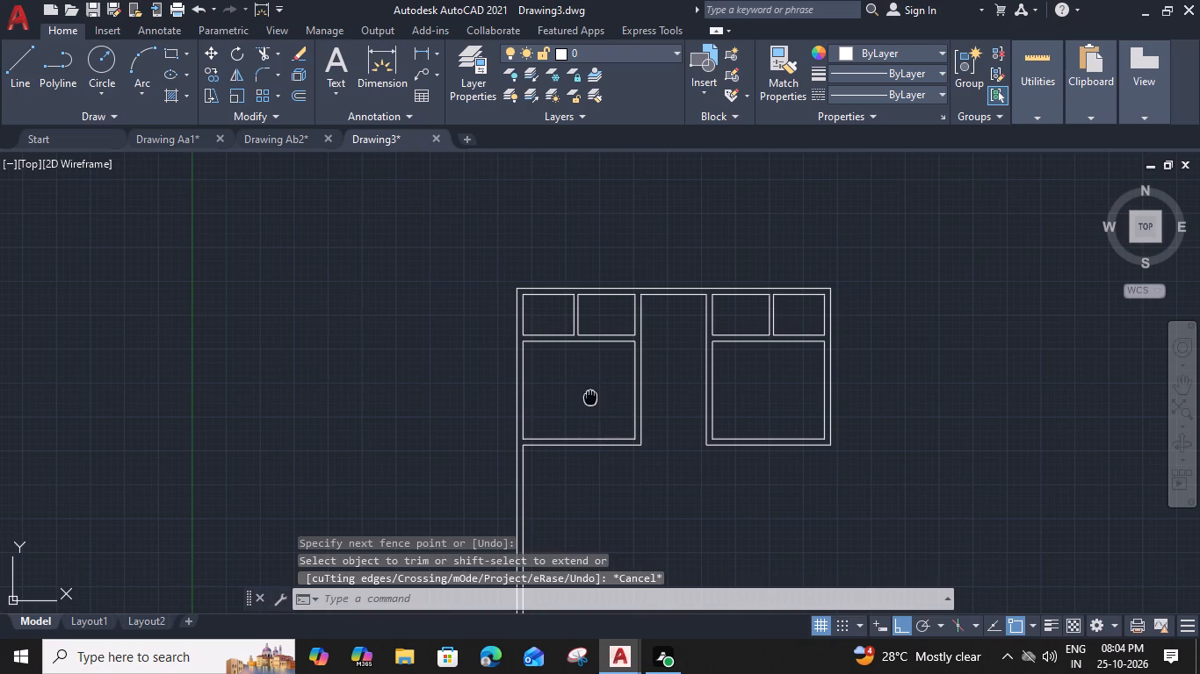
middle_drag(590, 397, 576, 270)
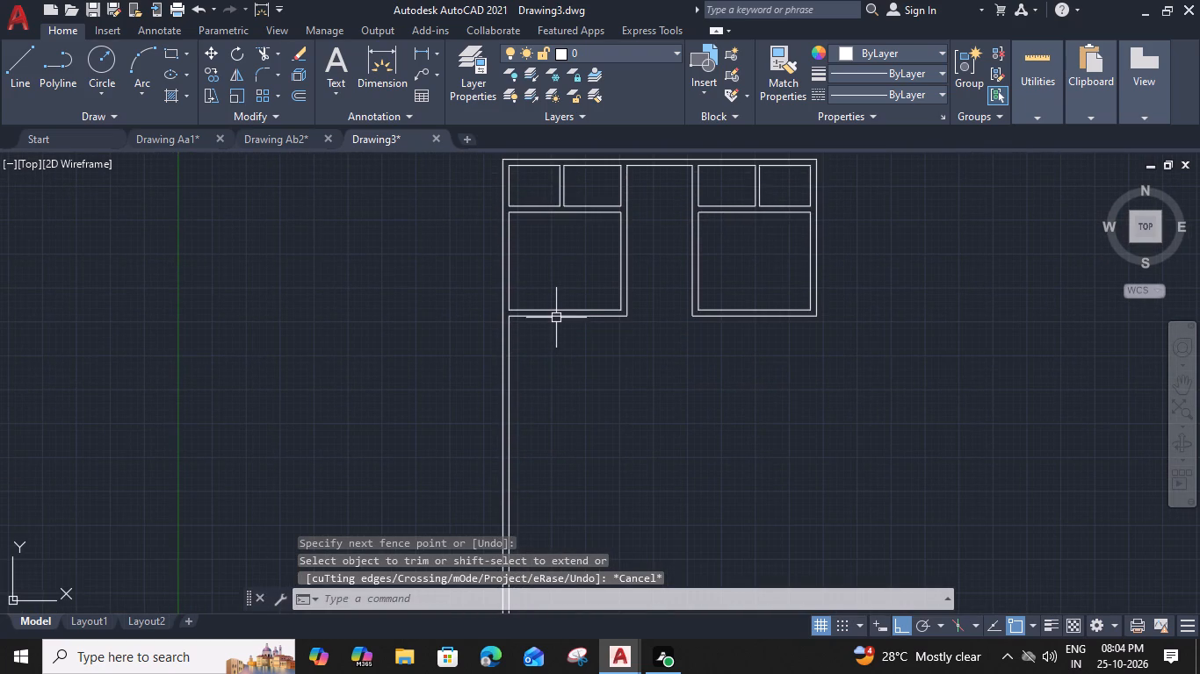
click(556, 318)
key(o)
key(space)
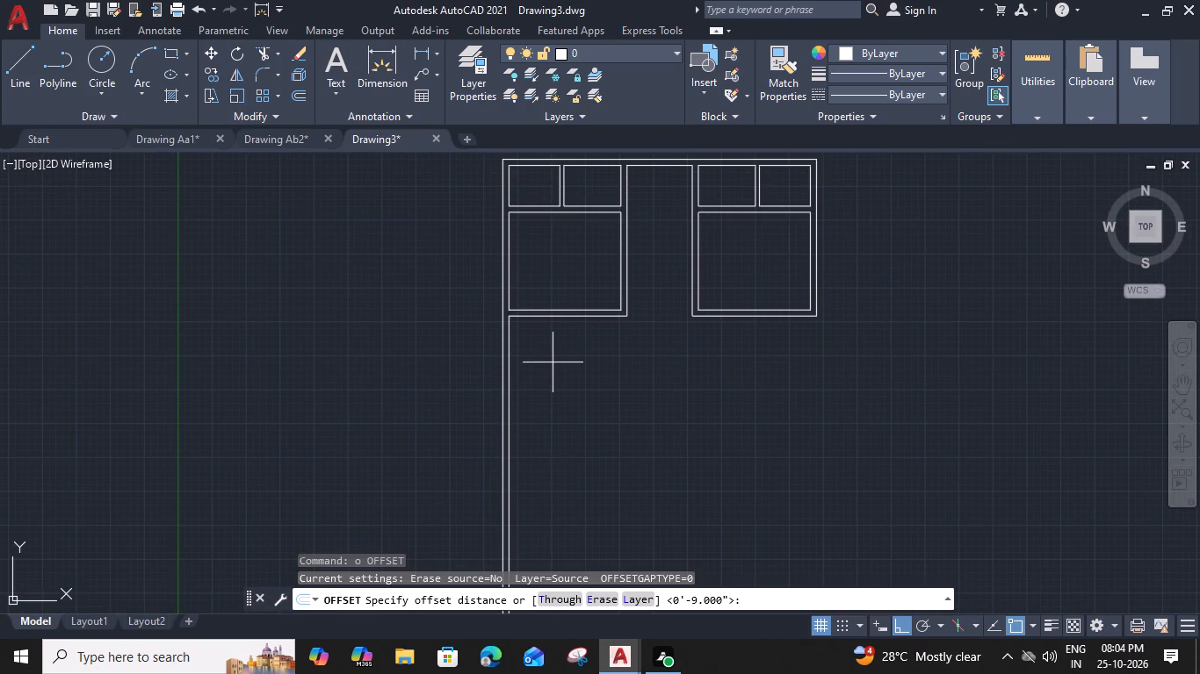
key(1)
text(0')
key(space)
click(575, 424)
middle_drag(575, 426, 561, 386)
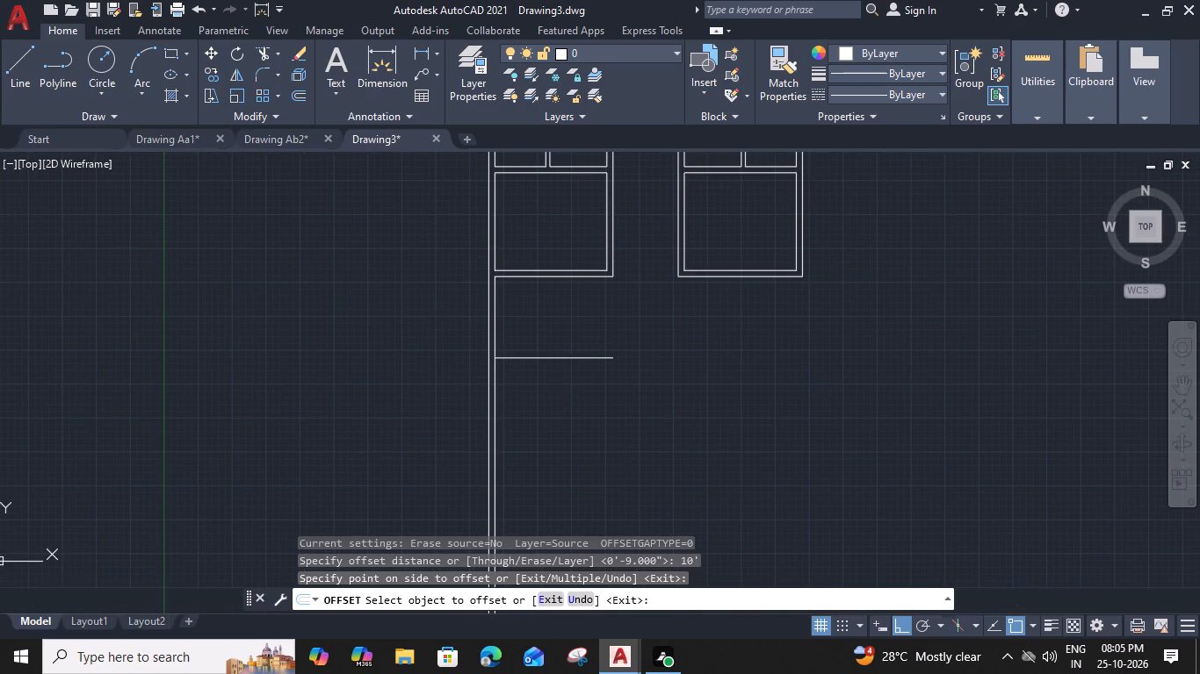
key(Escape)
click(559, 360)
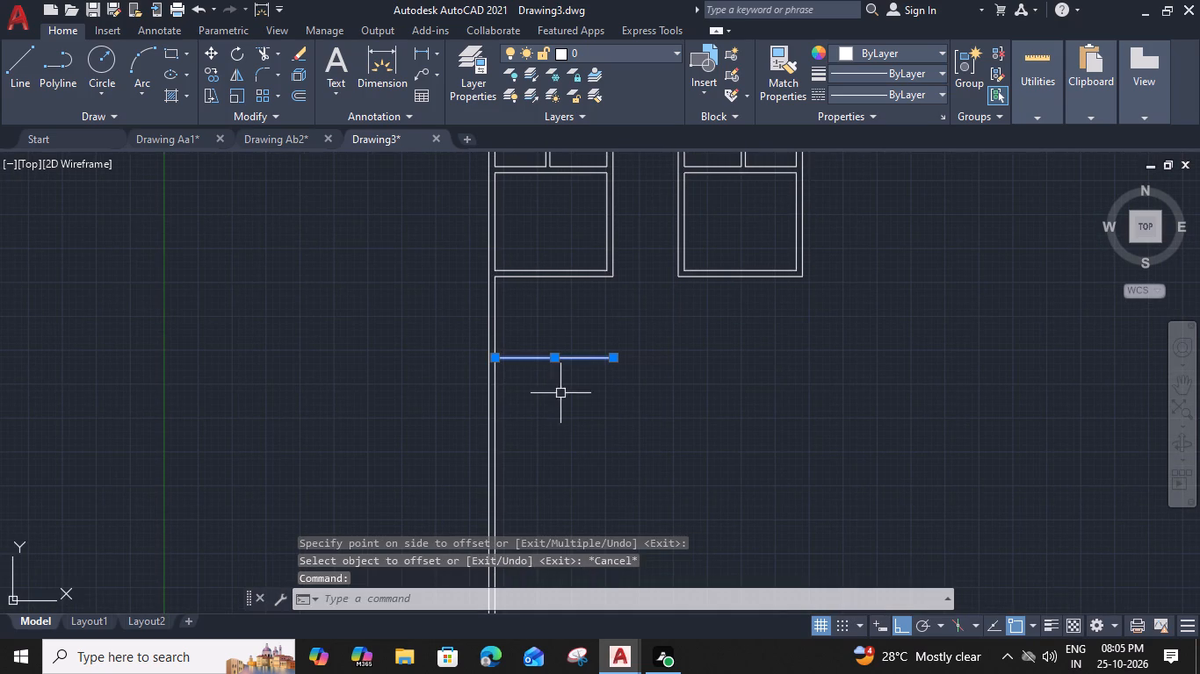
text(o 9")
key(Return)
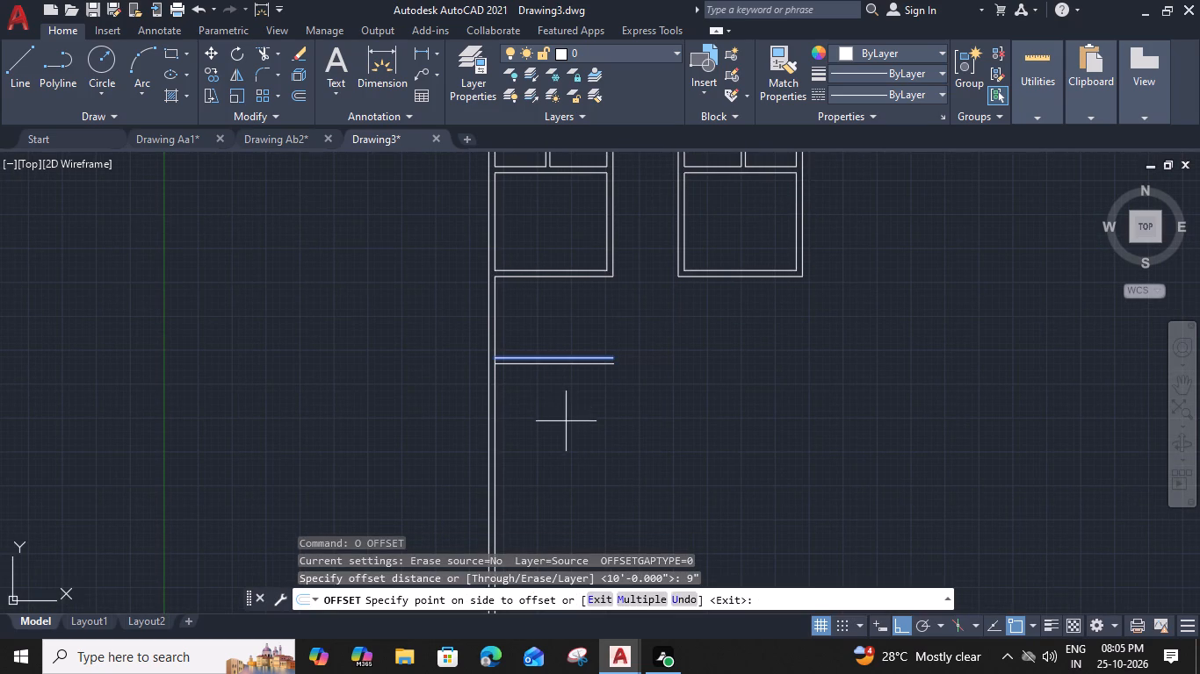
click(566, 422)
key(Escape)
Trim the left inner wall line between the two lines of the new 9" cross wall.
key(t)
text(r)
key(space)
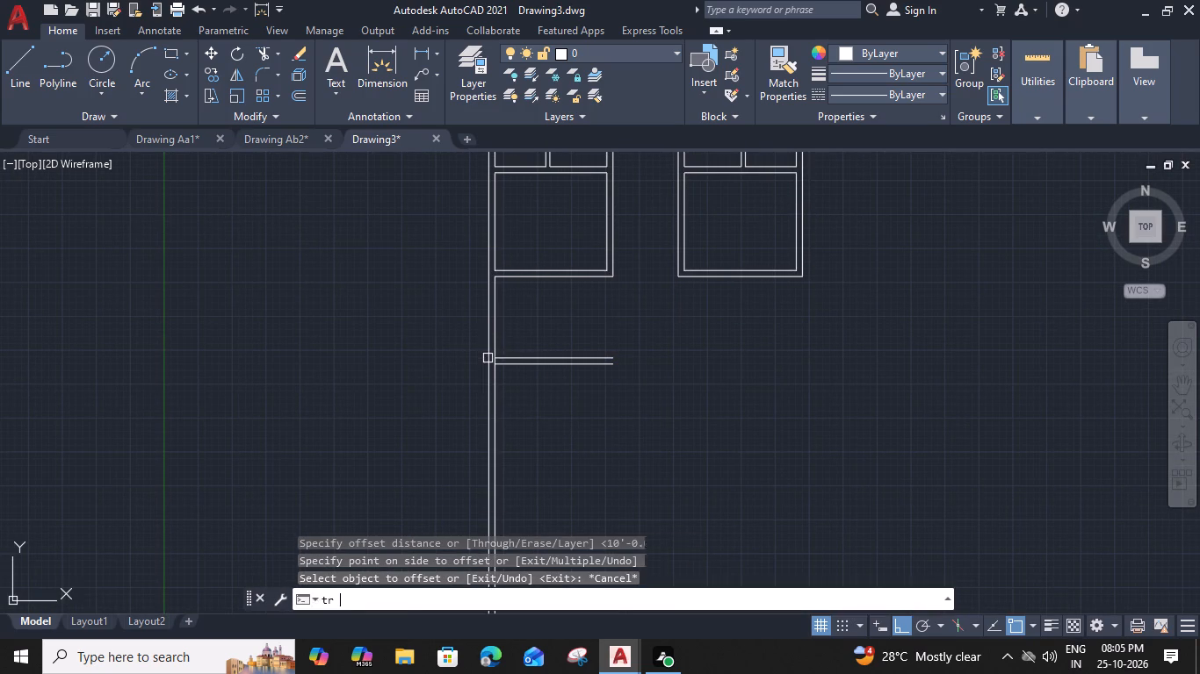
scroll(488, 359, up, 5)
click(492, 354)
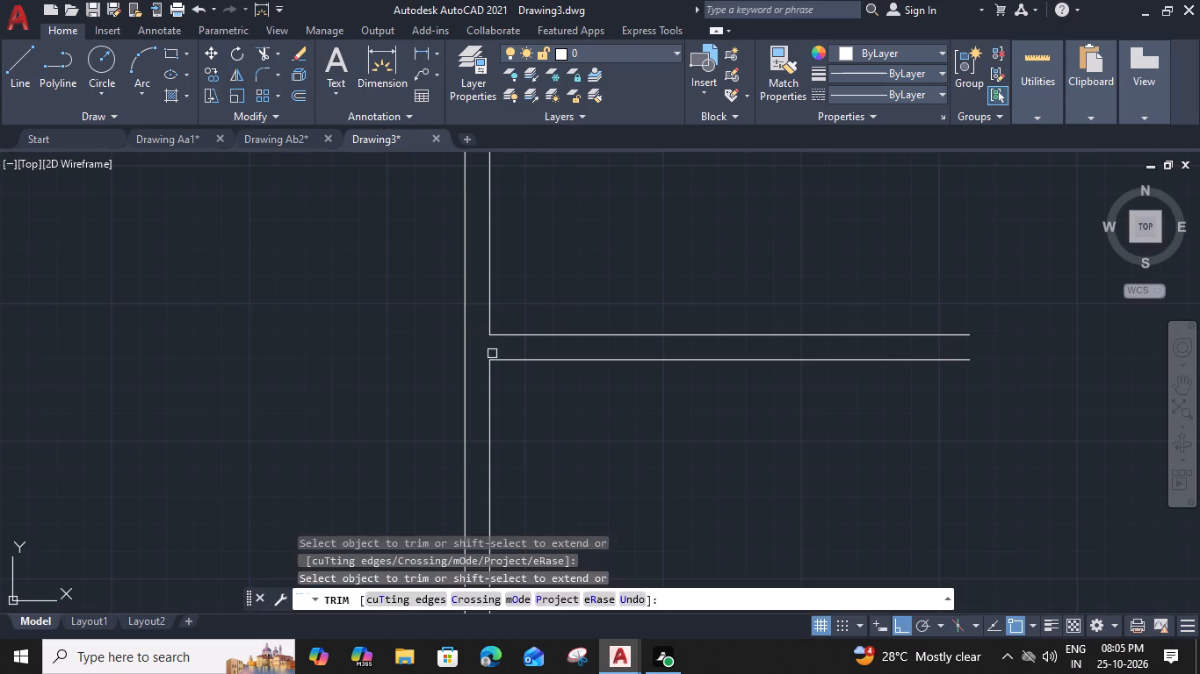
key(Escape)
Stretch the outer and inner lines of the right block's right wall straight down, well below the new left cross wall, ending about level.
scroll(492, 346, down, 3)
middle_drag(679, 357, 609, 353)
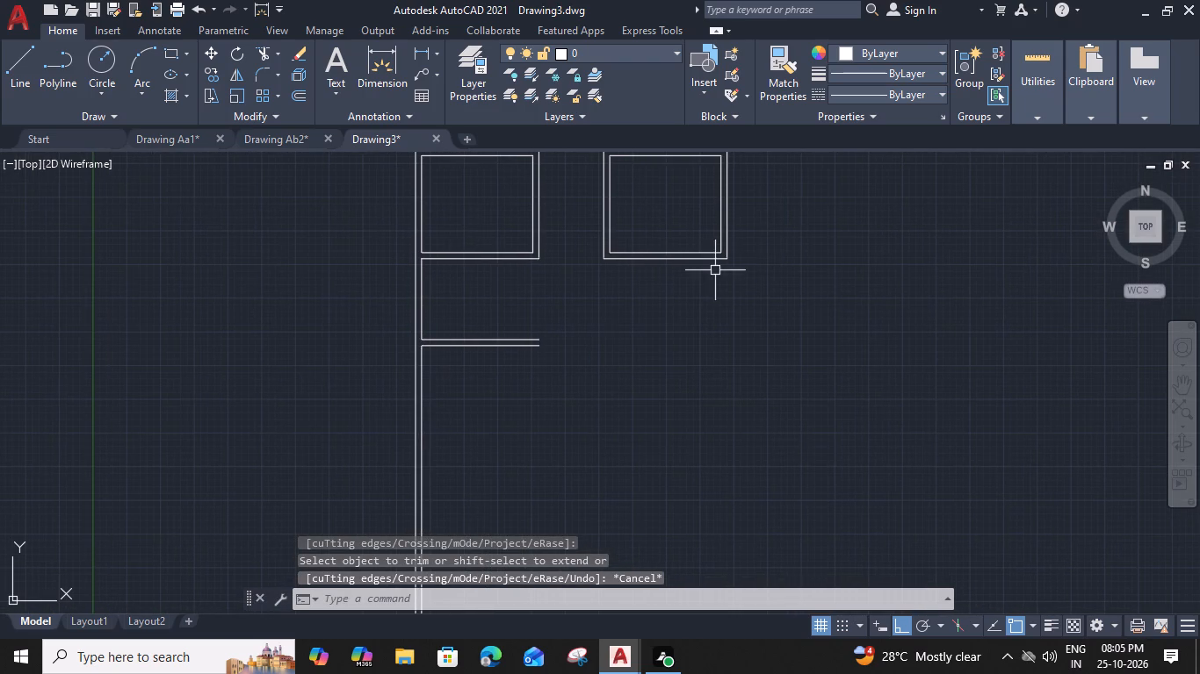
click(730, 217)
click(731, 256)
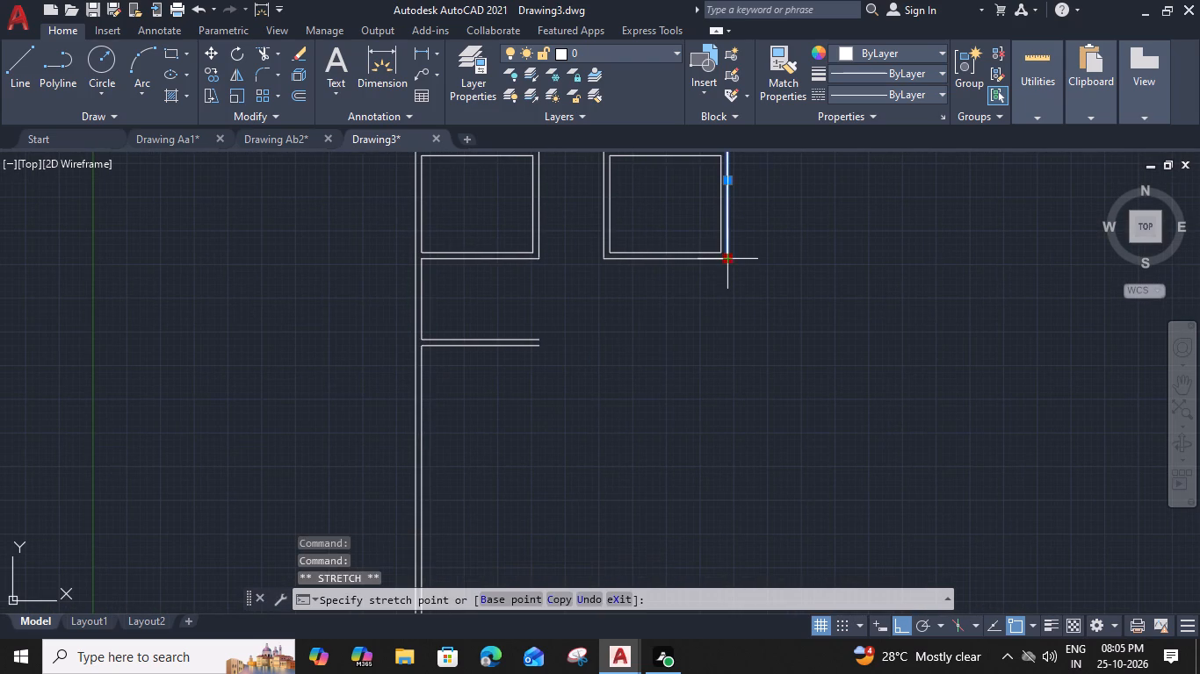
middle_drag(745, 541, 720, 470)
click(713, 546)
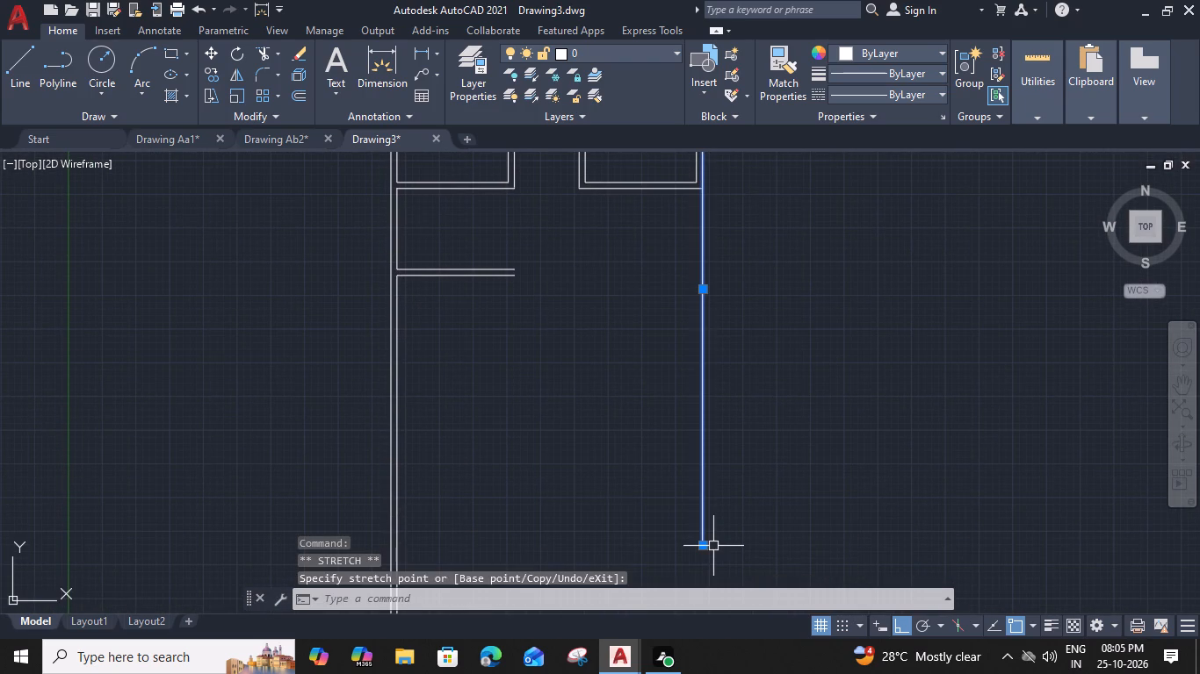
click(696, 166)
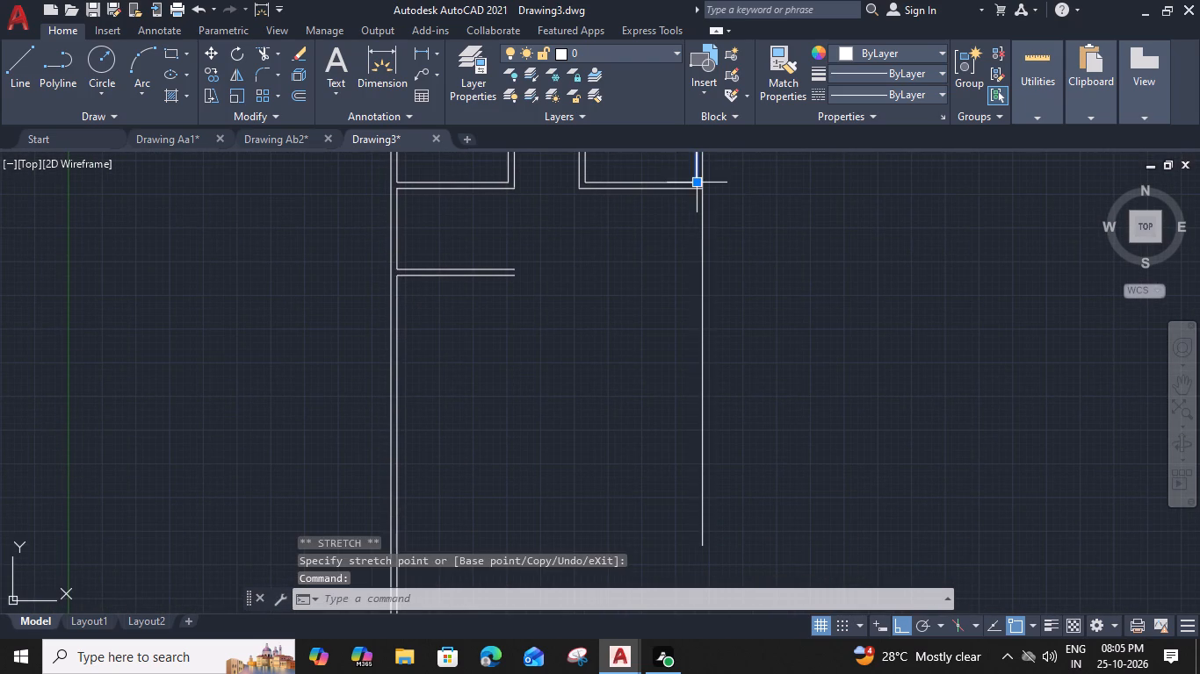
click(696, 183)
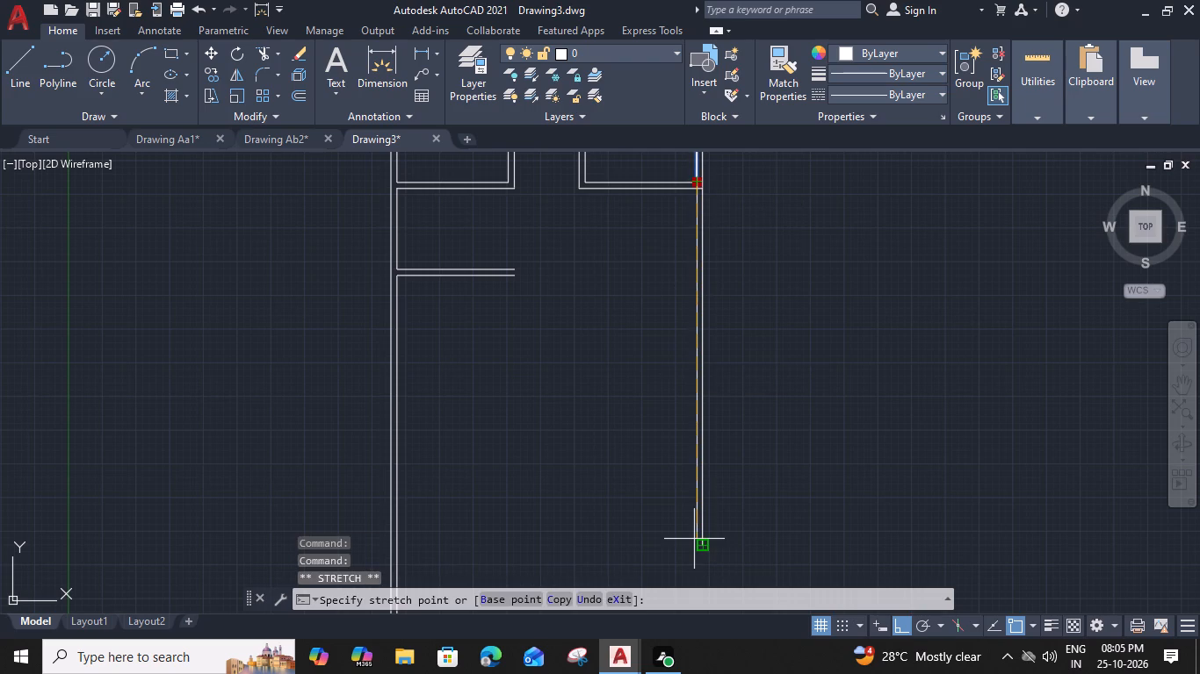
scroll(696, 541, up, 3)
click(698, 548)
key(Escape)
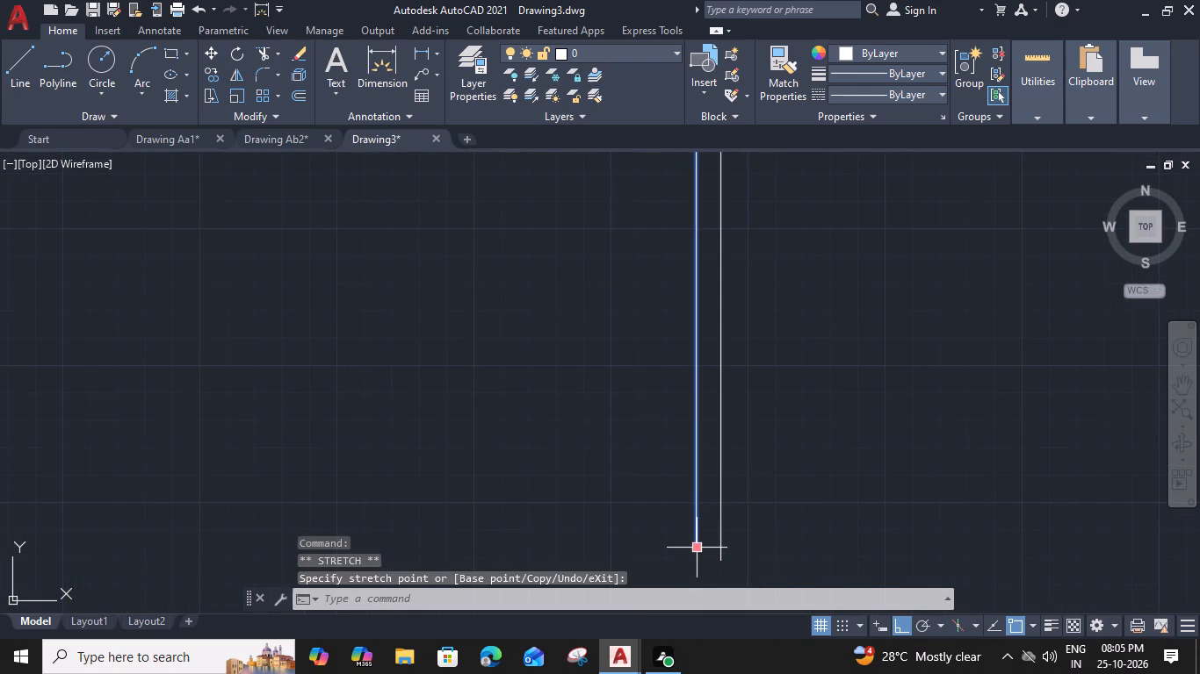
scroll(672, 439, down, 3)
middle_drag(638, 299, 633, 504)
key(Escape)
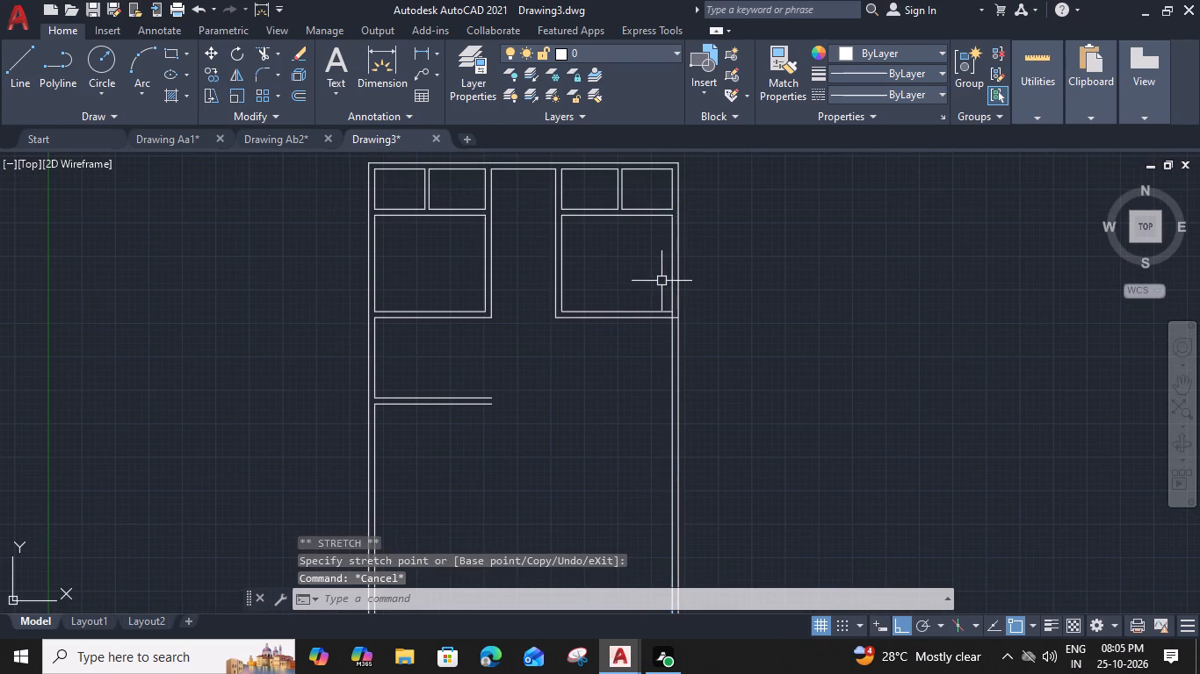
Trim the right wall's inner line where the right block's bottom wall meets it, along with the bottom line's stub inside the wall.
text(tr)
key(space)
scroll(667, 312, up, 3)
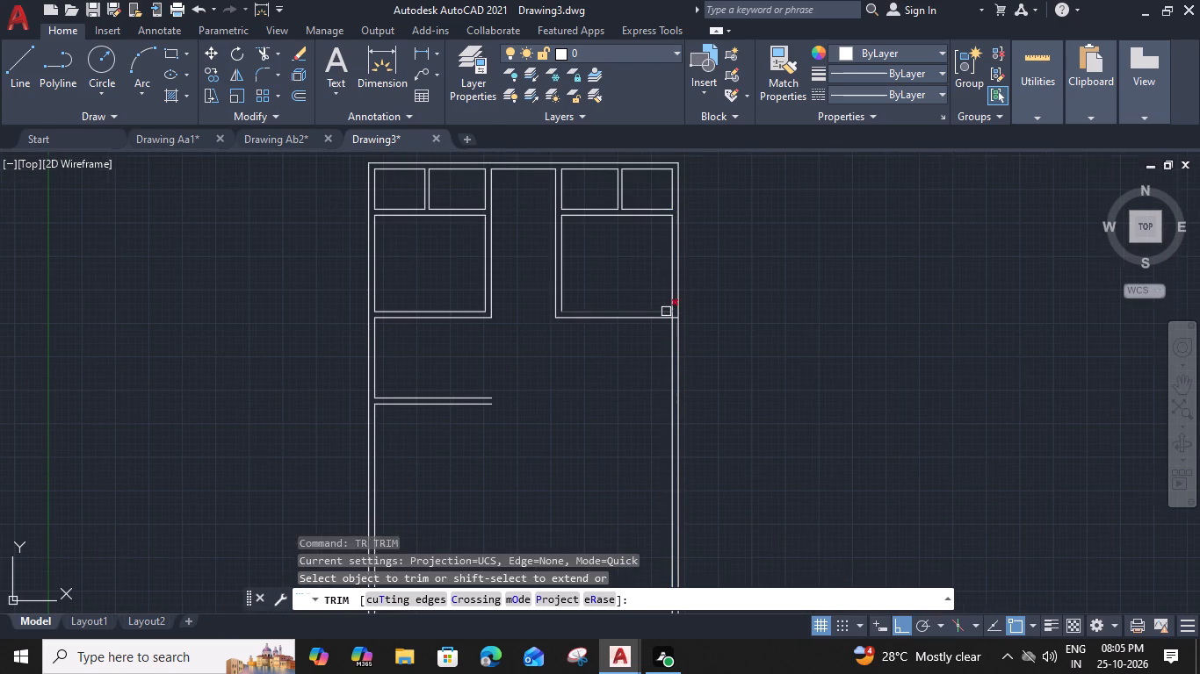
scroll(669, 314, up, 3)
click(691, 319)
click(700, 329)
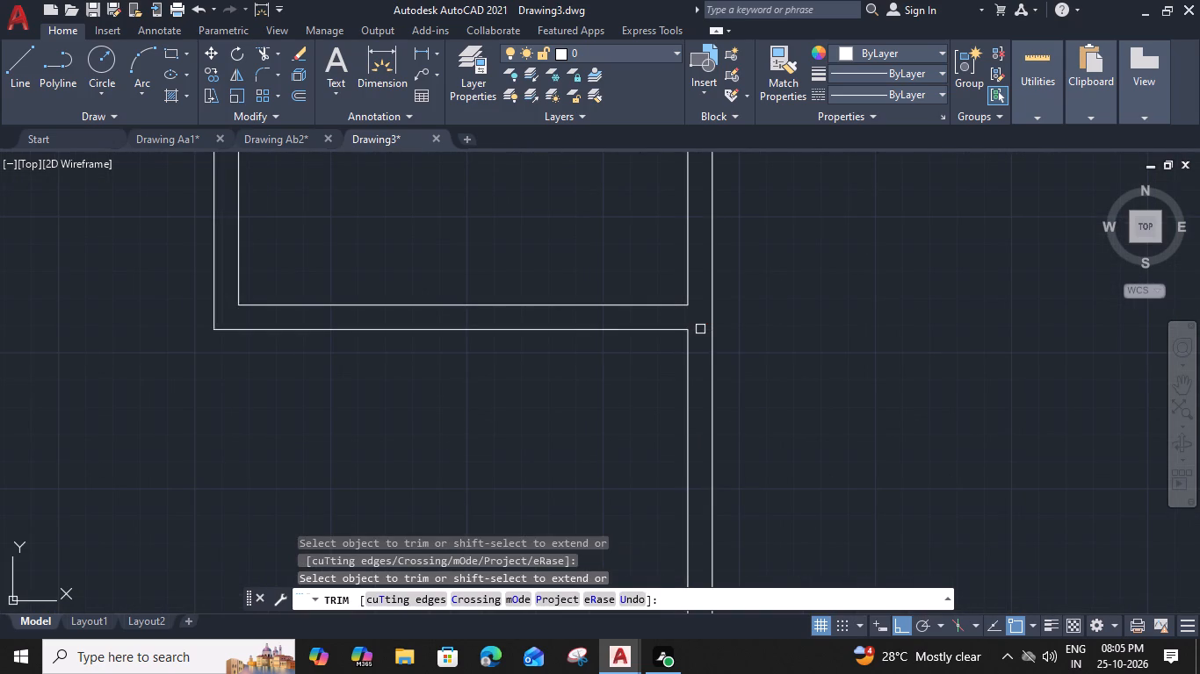
key(Escape)
Offset the new 10' deep left room's left inner line 12' to the right, and offset that copy another 9" to form its right wall.
scroll(700, 329, down, 3)
middle_drag(553, 403, 666, 375)
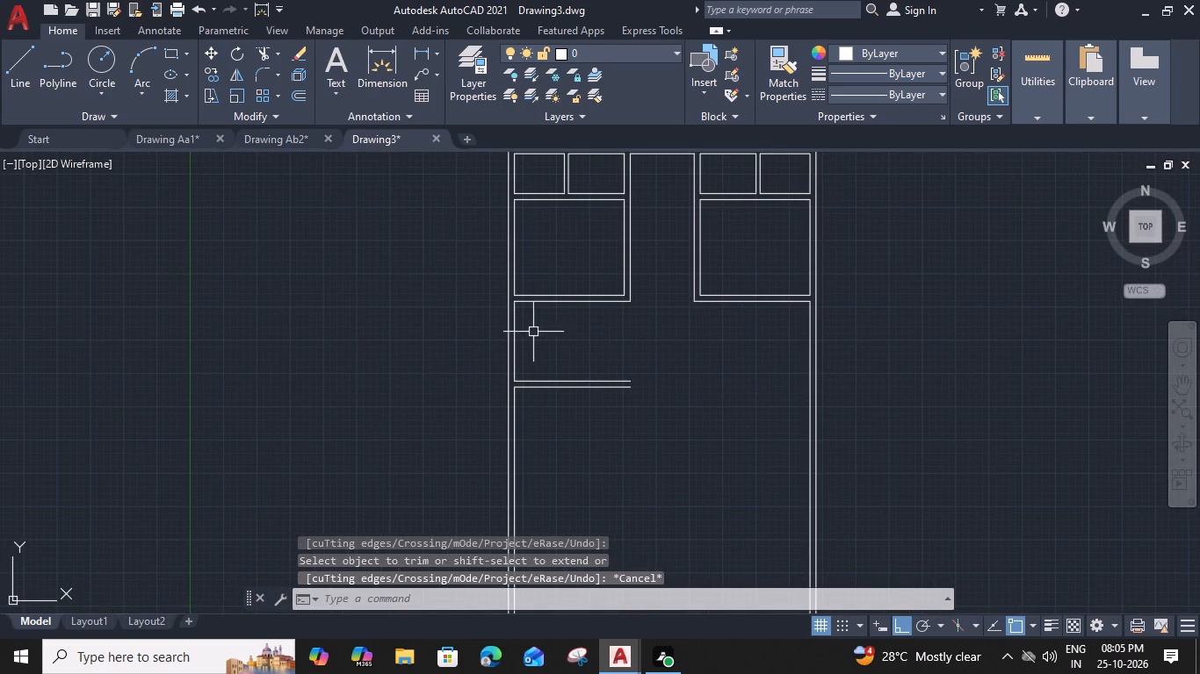
click(516, 333)
text(o)
key(space)
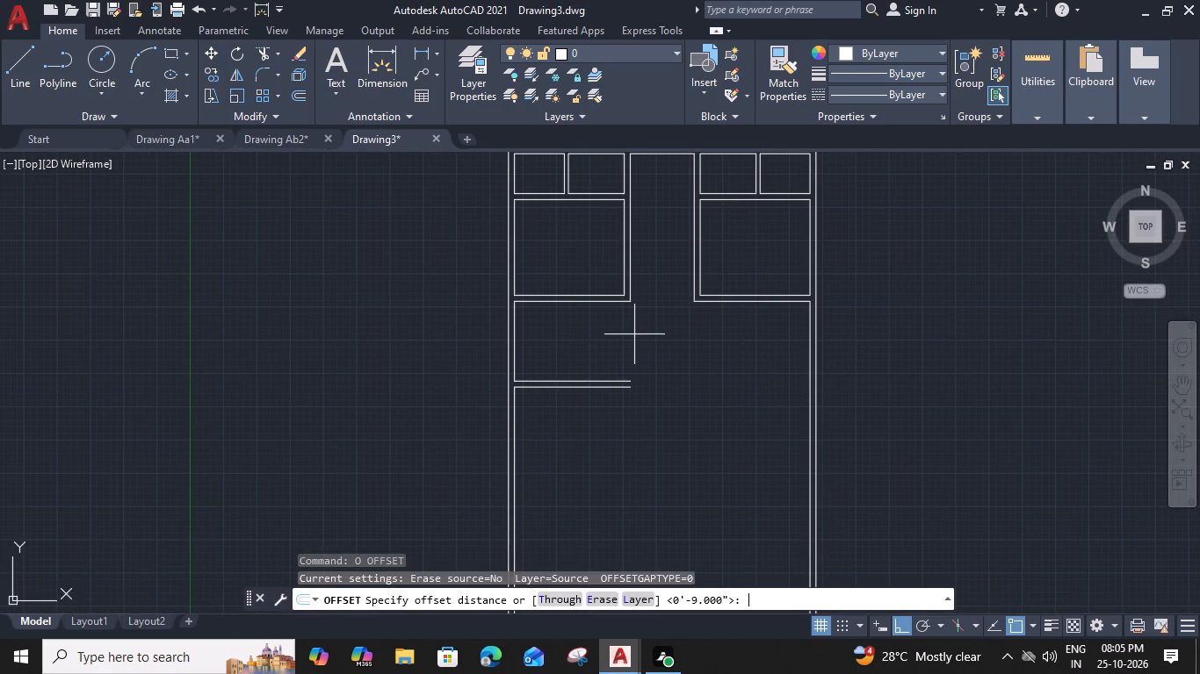
text(12')
key(space)
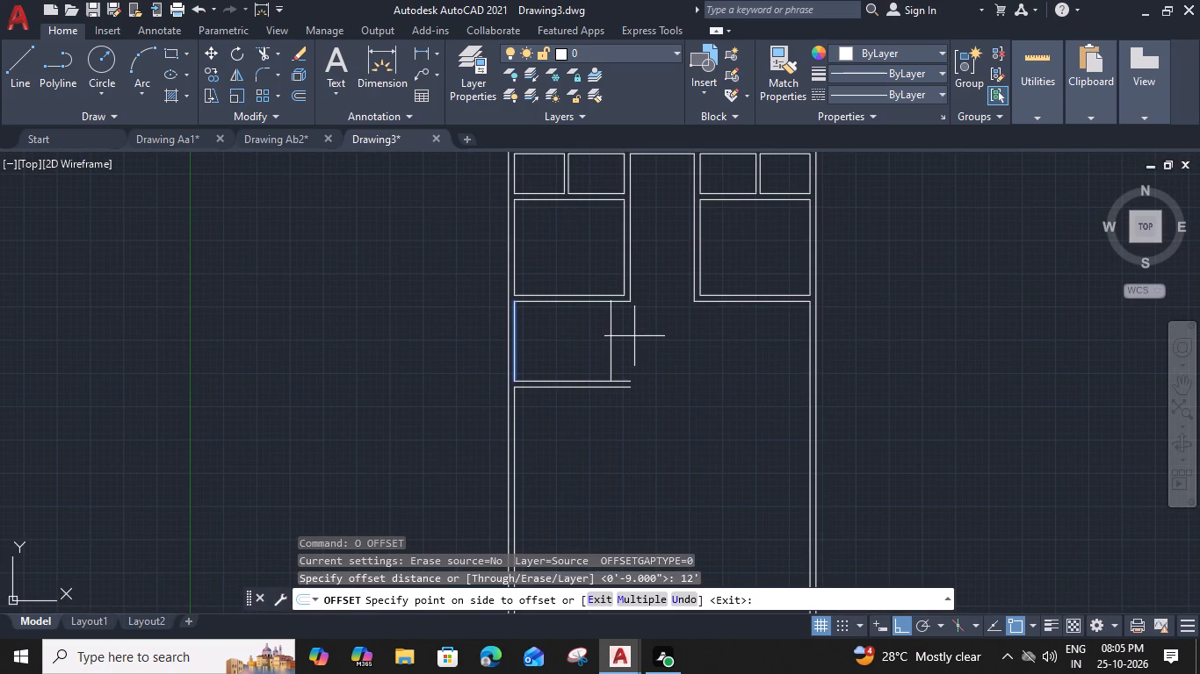
click(635, 337)
key(Escape)
click(610, 333)
text(o 9")
key(Return)
click(661, 341)
key(Escape)
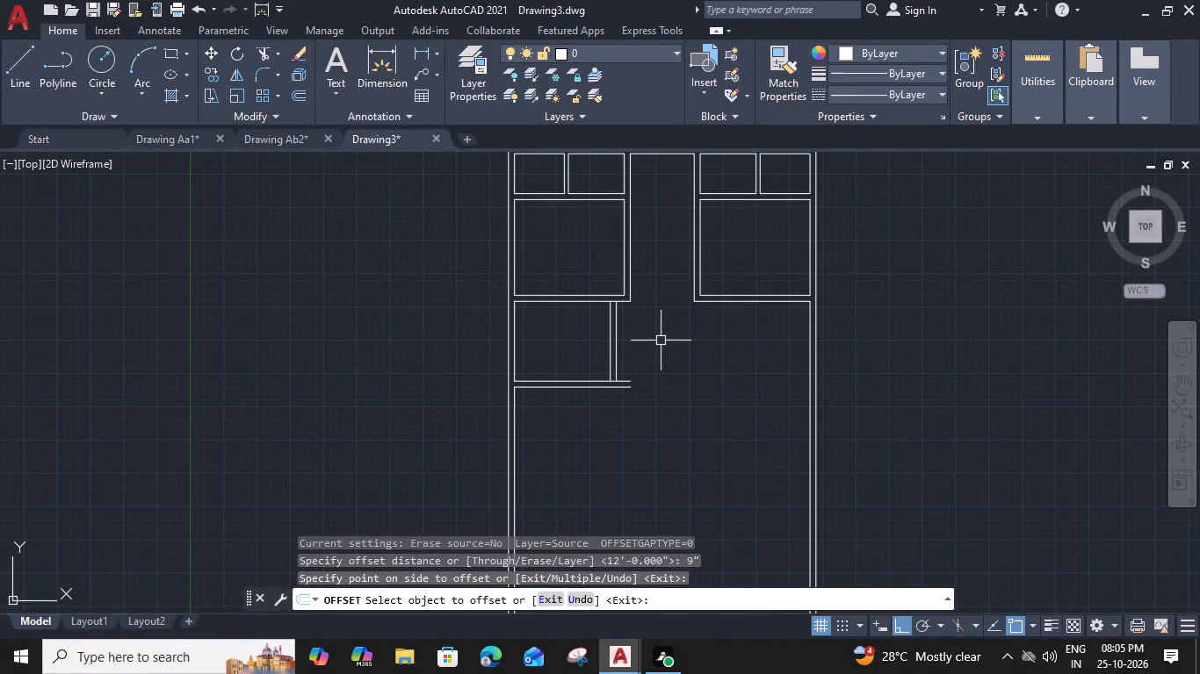
Clean up the 12' room's right wall corners by trimming junctions and overhangs and extending the wall's outer line to the bottom wall's outer line.
key(t)
text(r)
key(space)
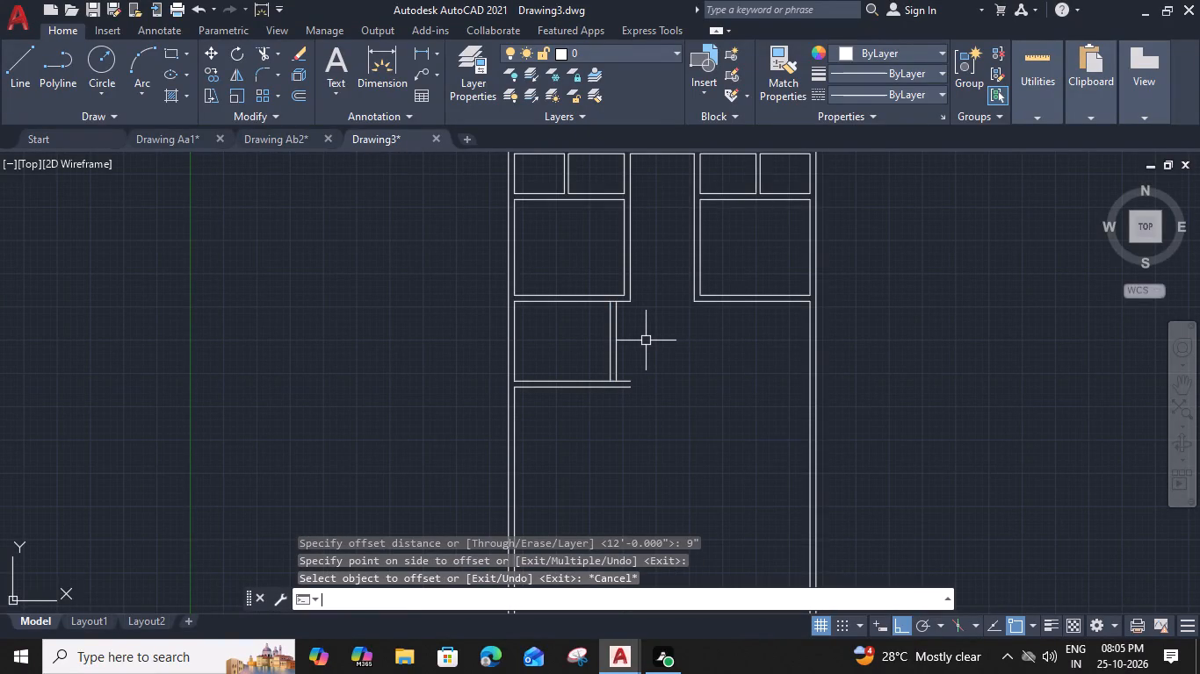
scroll(605, 296, up, 3)
click(639, 318)
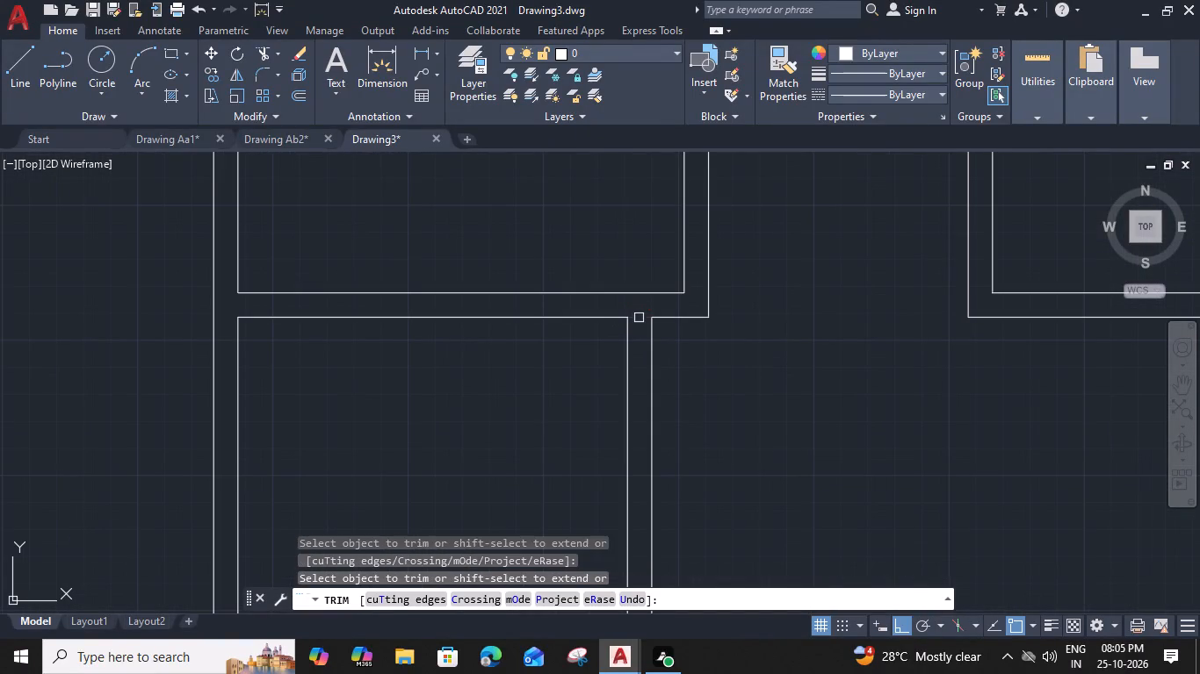
scroll(639, 318, down, 2)
scroll(647, 461, up, 2)
click(661, 419)
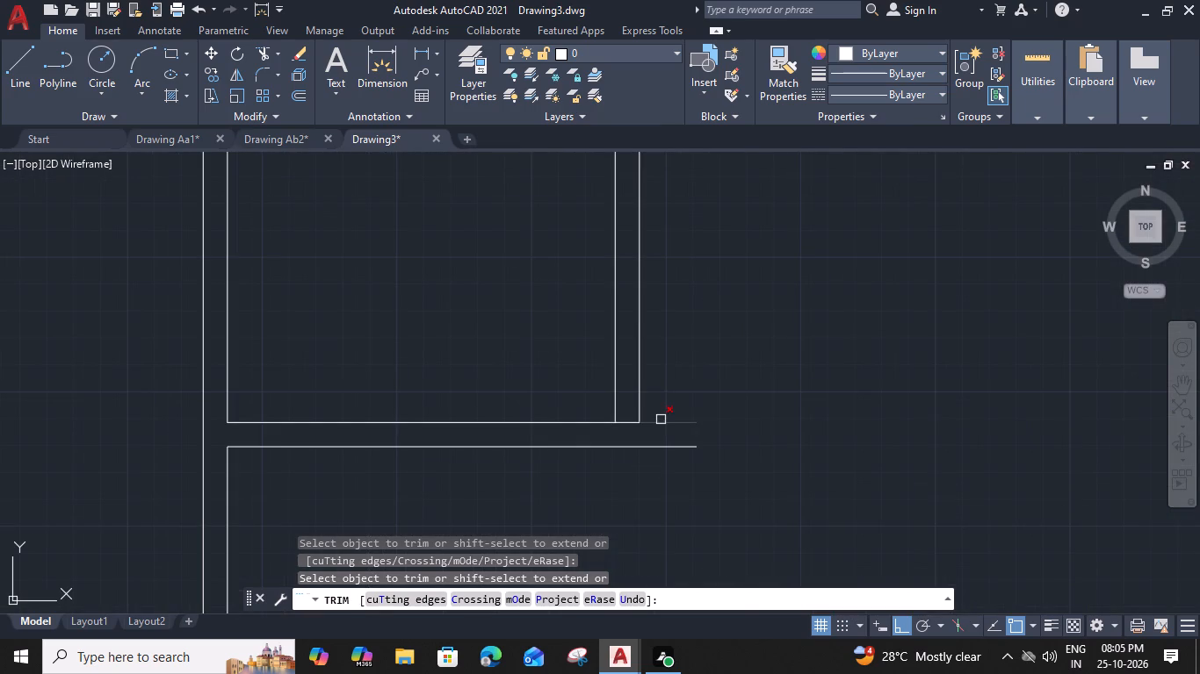
click(632, 420)
shift+click(640, 399)
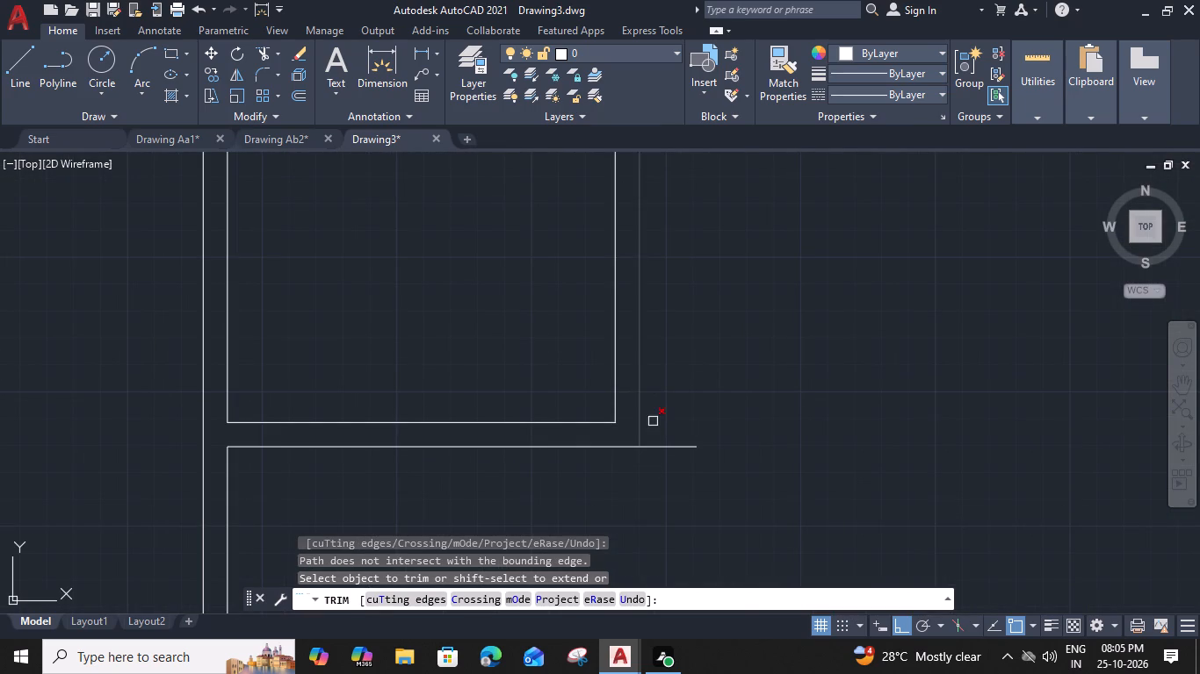
click(661, 447)
scroll(661, 444, down, 2)
key(Escape)
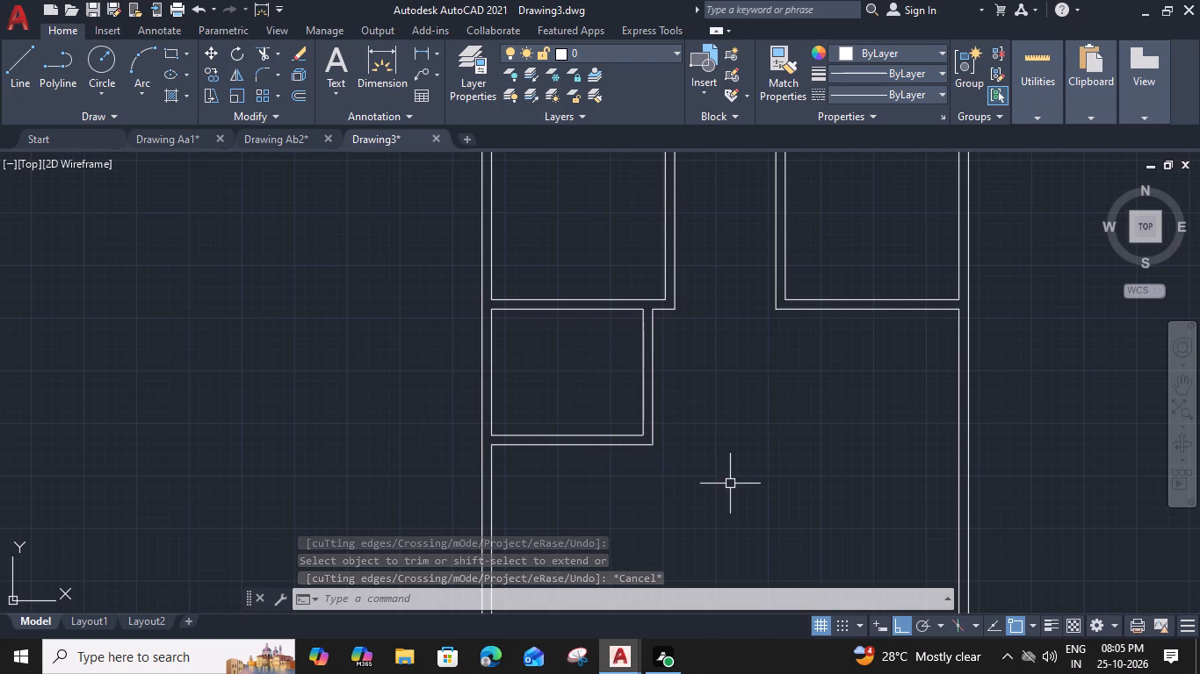
Offset the right block's bottom line 12'3" downward, and offset that copy another 9" down to form a cross wall.
middle_drag(730, 484, 689, 448)
click(871, 275)
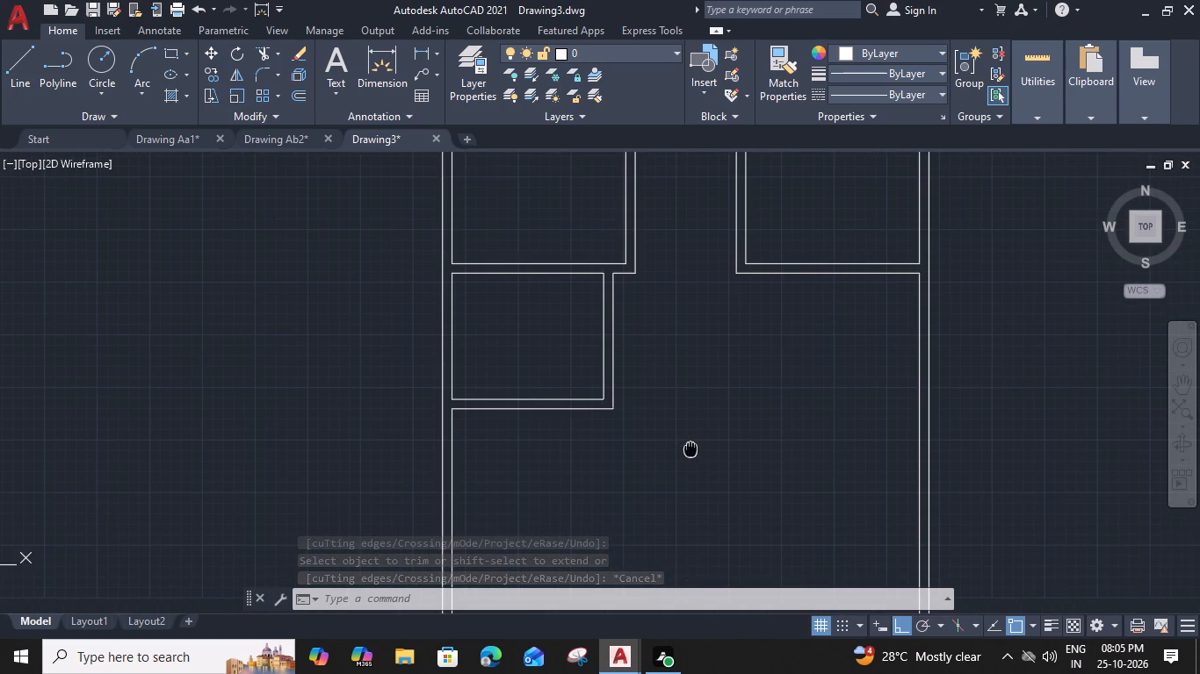
text(o 12'3)
key(shift+quotedbl)
key(Return)
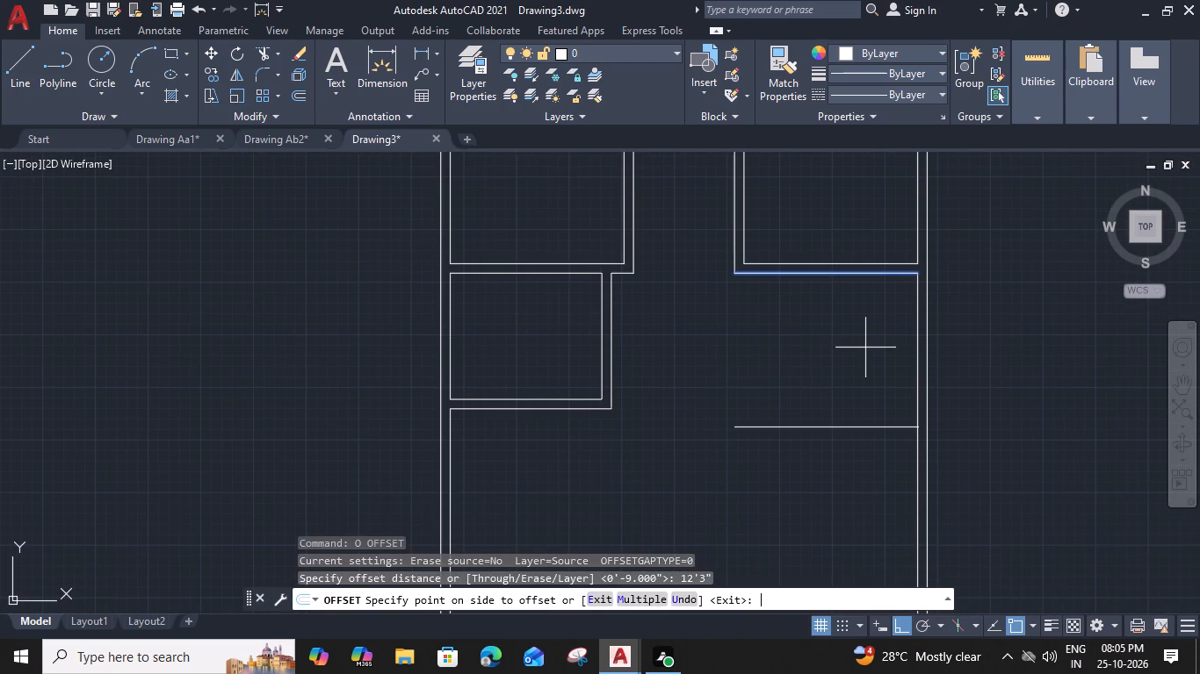
click(851, 483)
key(Escape)
click(869, 427)
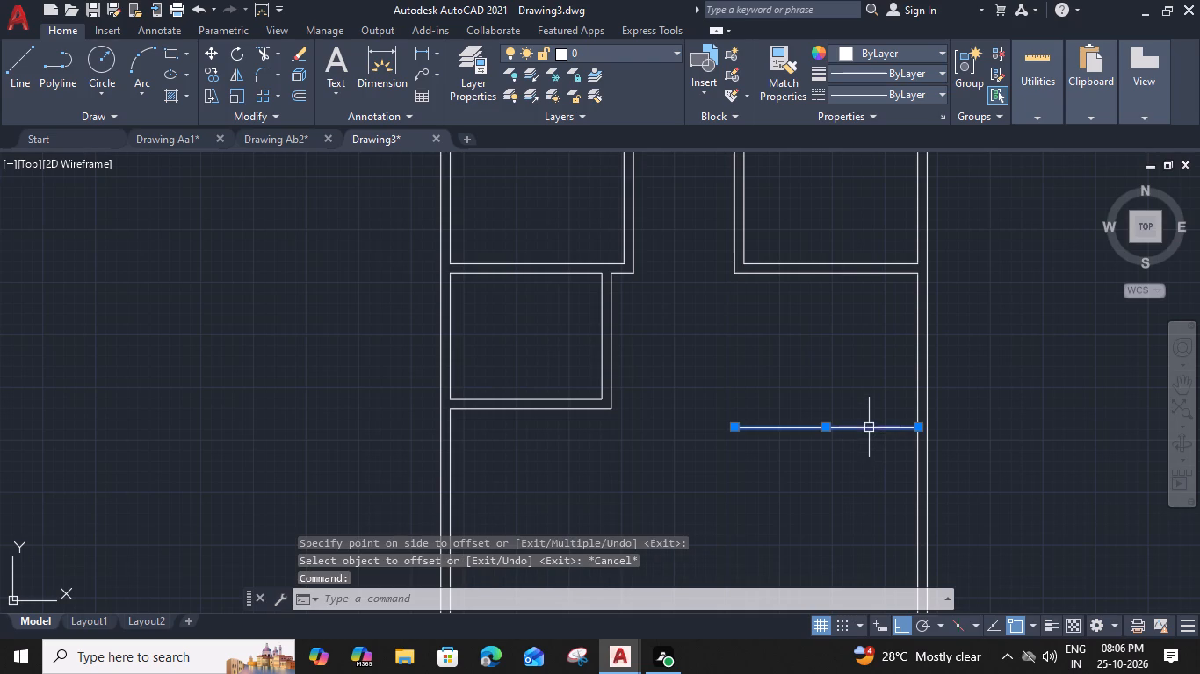
text(o 9)
key(shift+quotedbl)
key(Return)
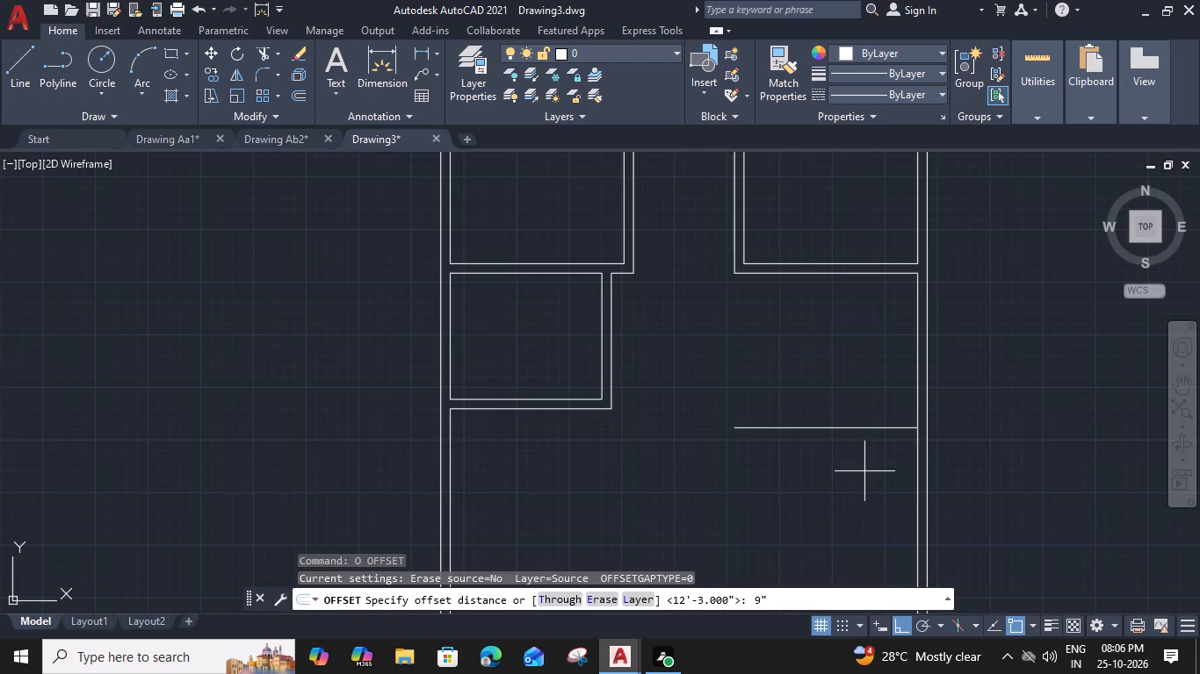
click(862, 492)
key(Escape)
Trim the right wall's inner line between the two lines of the new right cross wall.
middle_drag(753, 441, 764, 424)
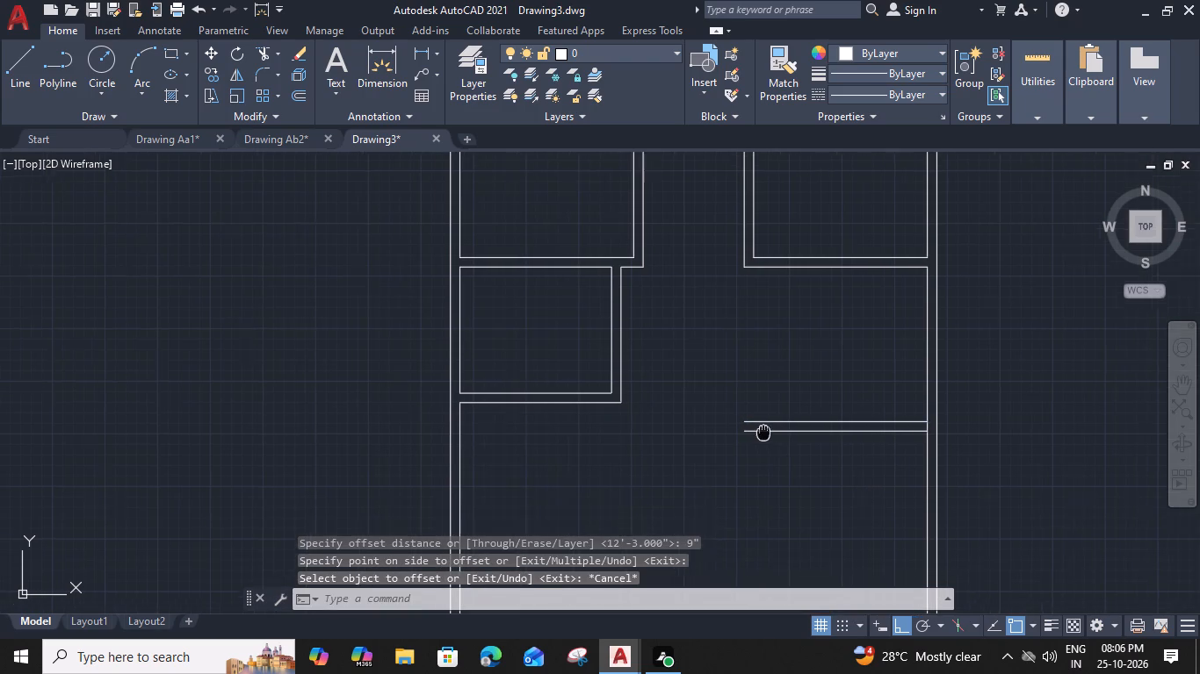
middle_drag(764, 424, 747, 410)
text(tr)
key(space)
scroll(943, 406, up, 1)
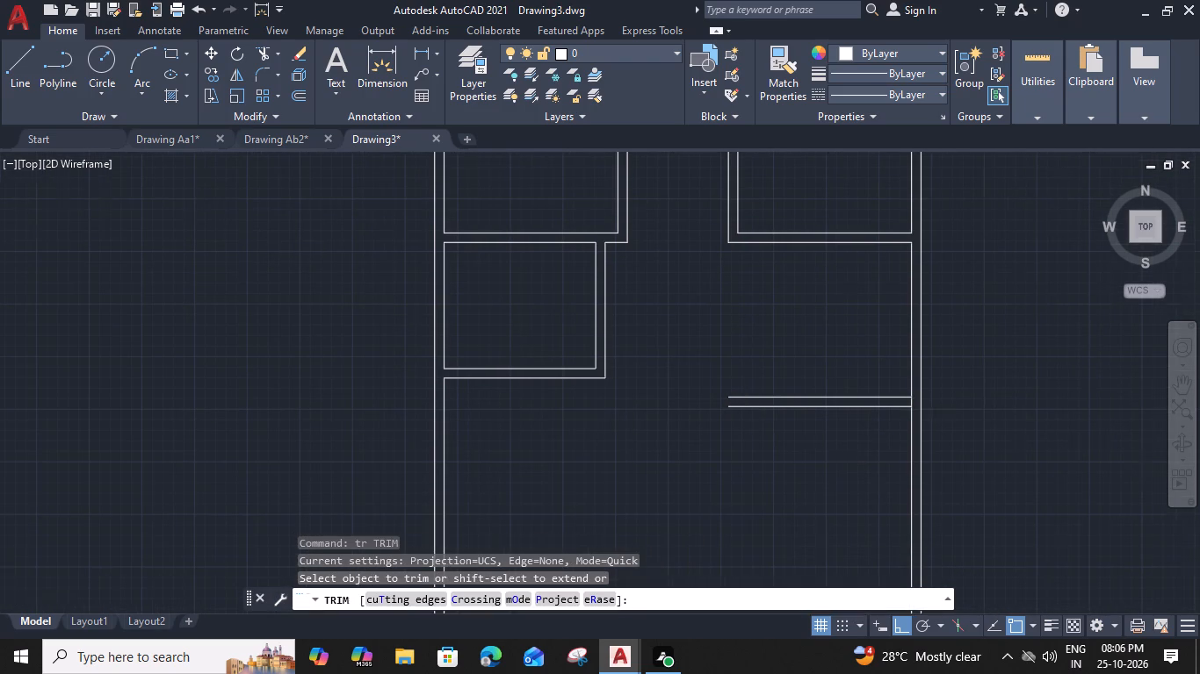
scroll(943, 406, up, 1)
click(862, 397)
key(Escape)
scroll(857, 397, down, 2)
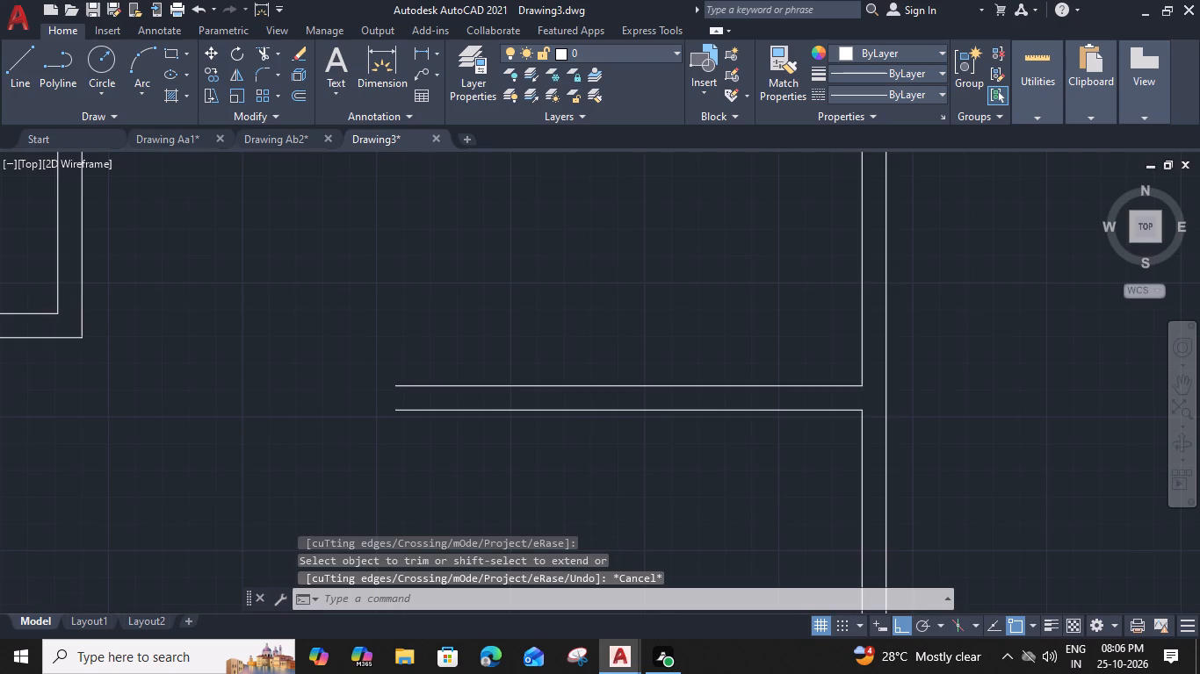
Offset the outer bottom line of the 12' wide left room 4' downward.
middle_drag(717, 415, 845, 397)
click(646, 355)
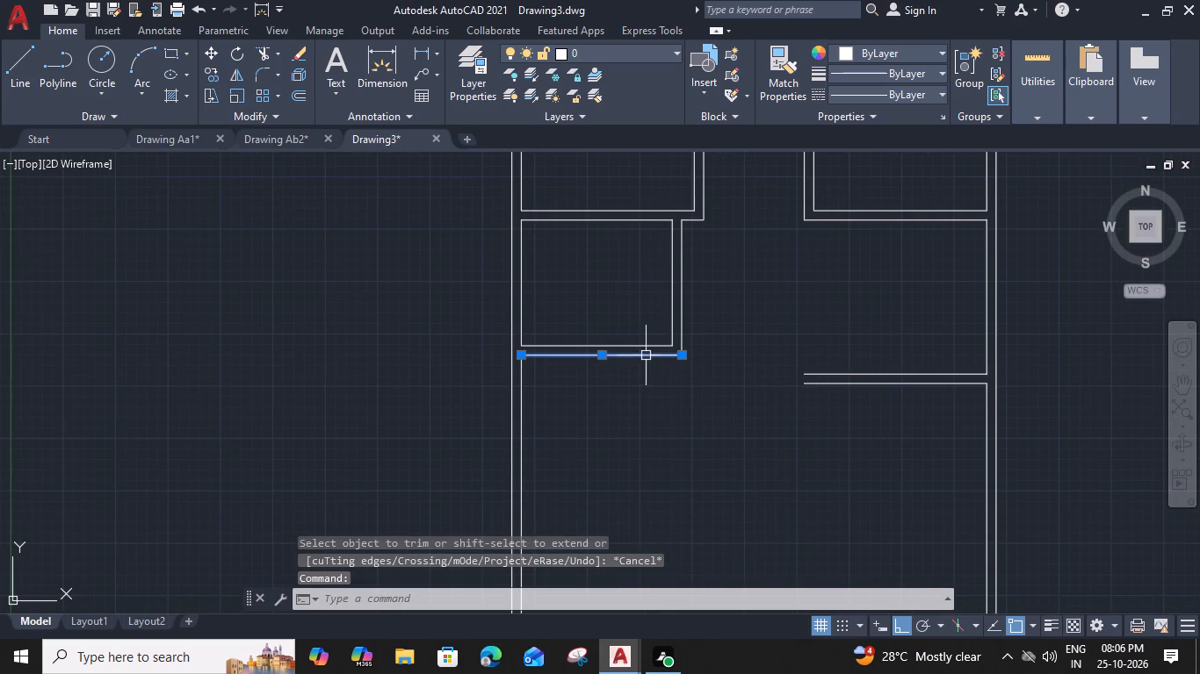
key(o)
key(space)
key(4)
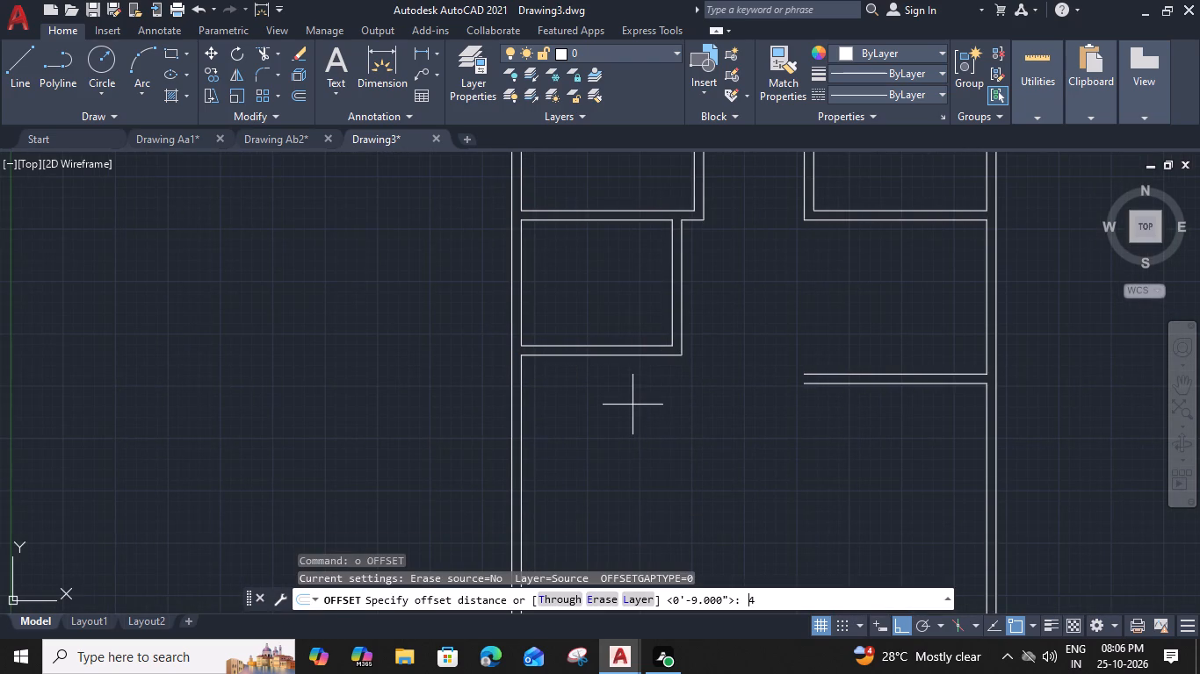
text(')
key(space)
click(637, 454)
key(Escape)
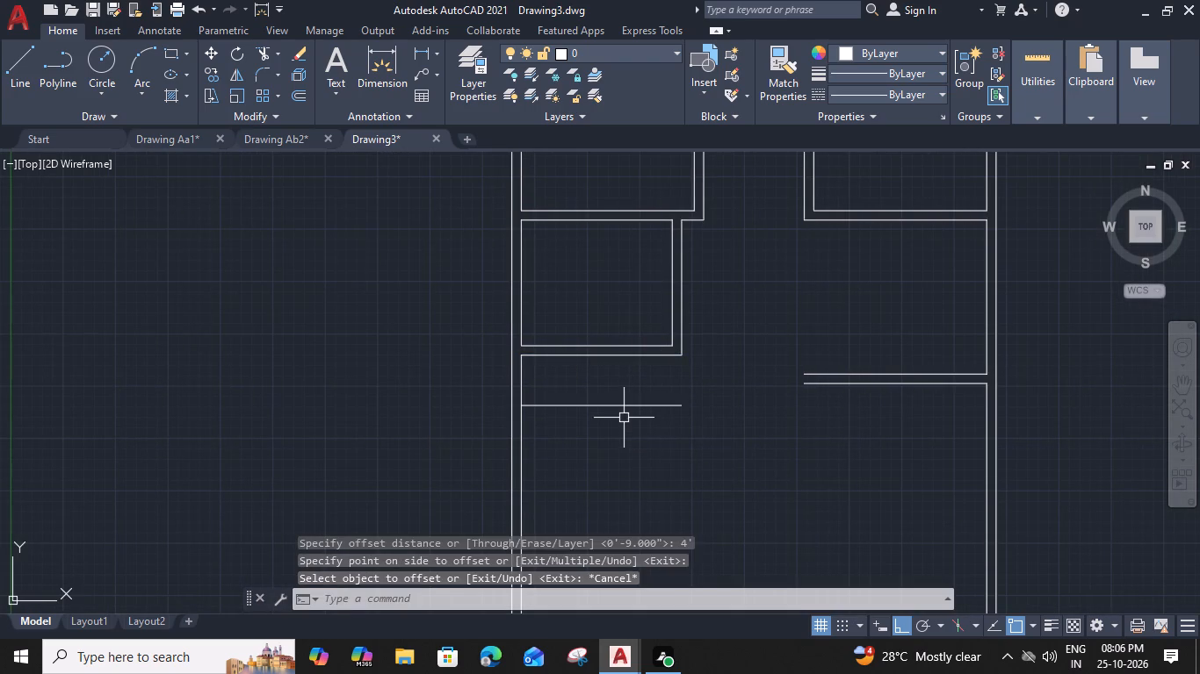
Offset the new left line another 9" downward to form the cross wall below the 4' space.
click(626, 406)
key(o)
key(space)
text(9)
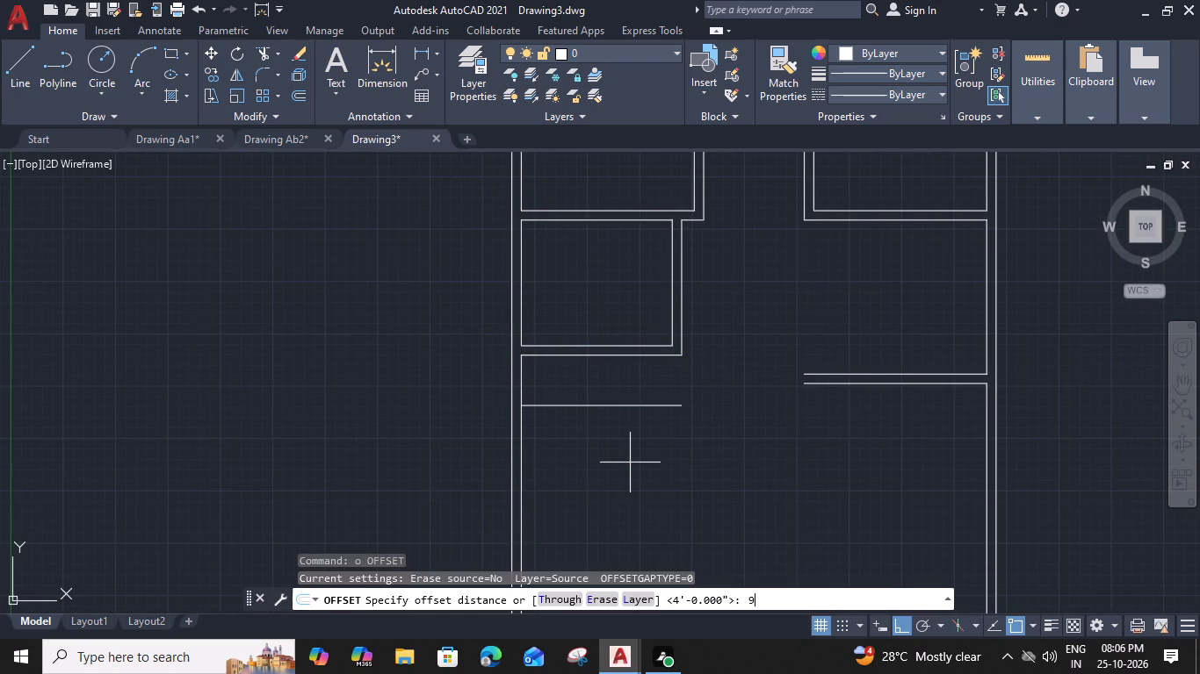
key(shift+quotedbl)
key(Return)
click(632, 473)
key(Escape)
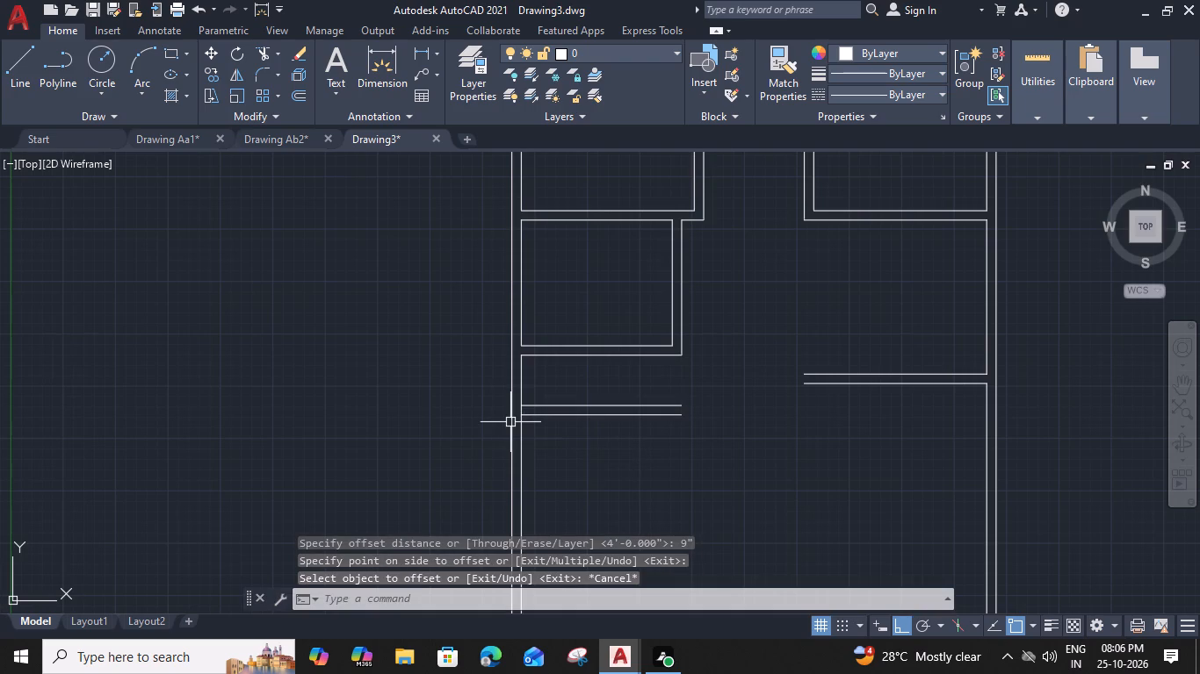
Trim the left wall's inner line between the two lines of the new left cross wall.
text(tr)
key(space)
scroll(513, 406, up, 2)
click(536, 420)
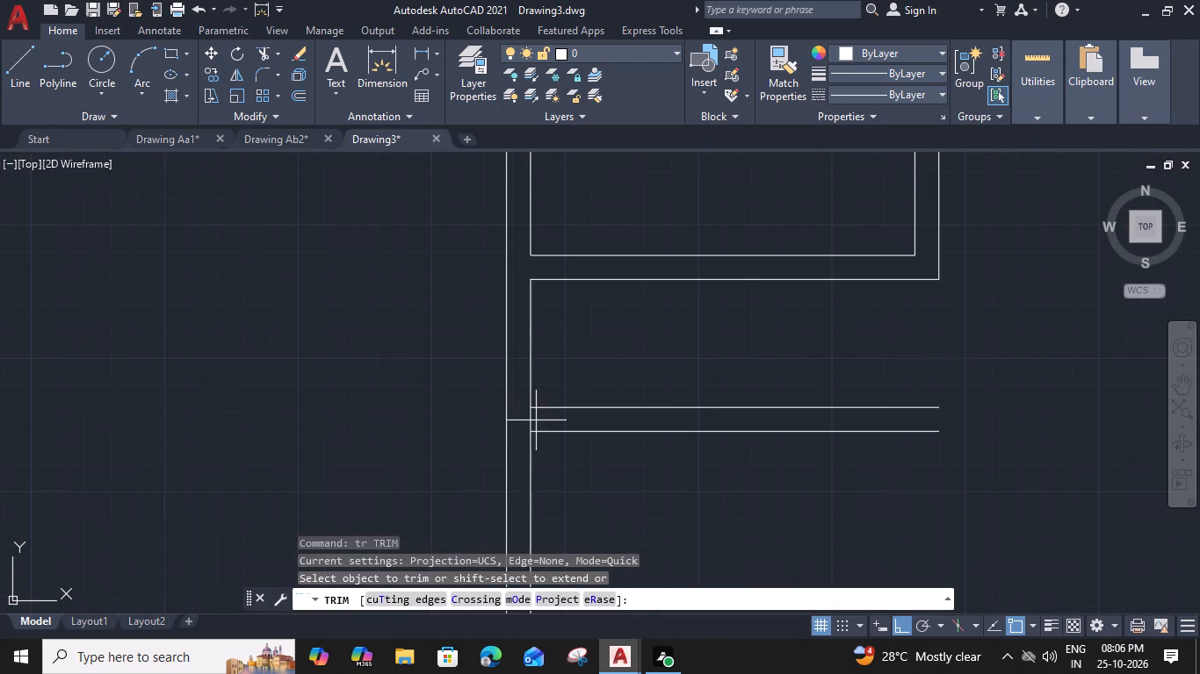
click(524, 417)
key(Escape)
Offset the 4' deep left room's left inner line 8' to the right, and offset that copy another 9" to form its right wall.
click(531, 381)
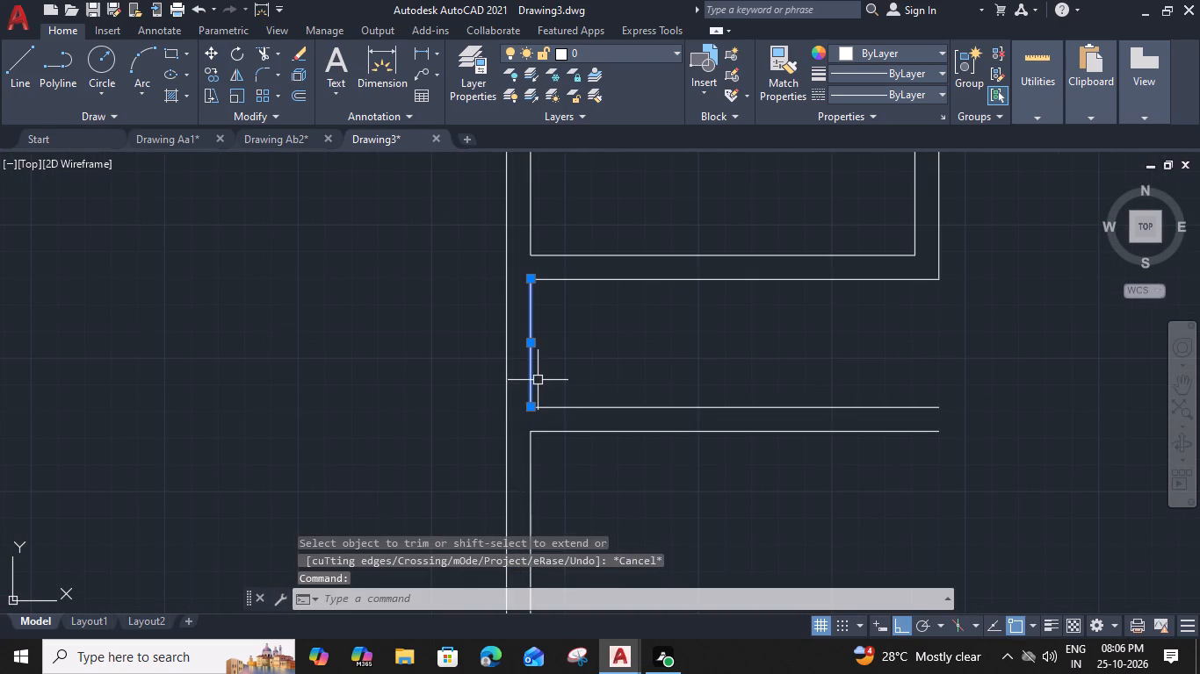
text(o)
key(space)
text(8')
key(space)
click(845, 366)
key(Escape)
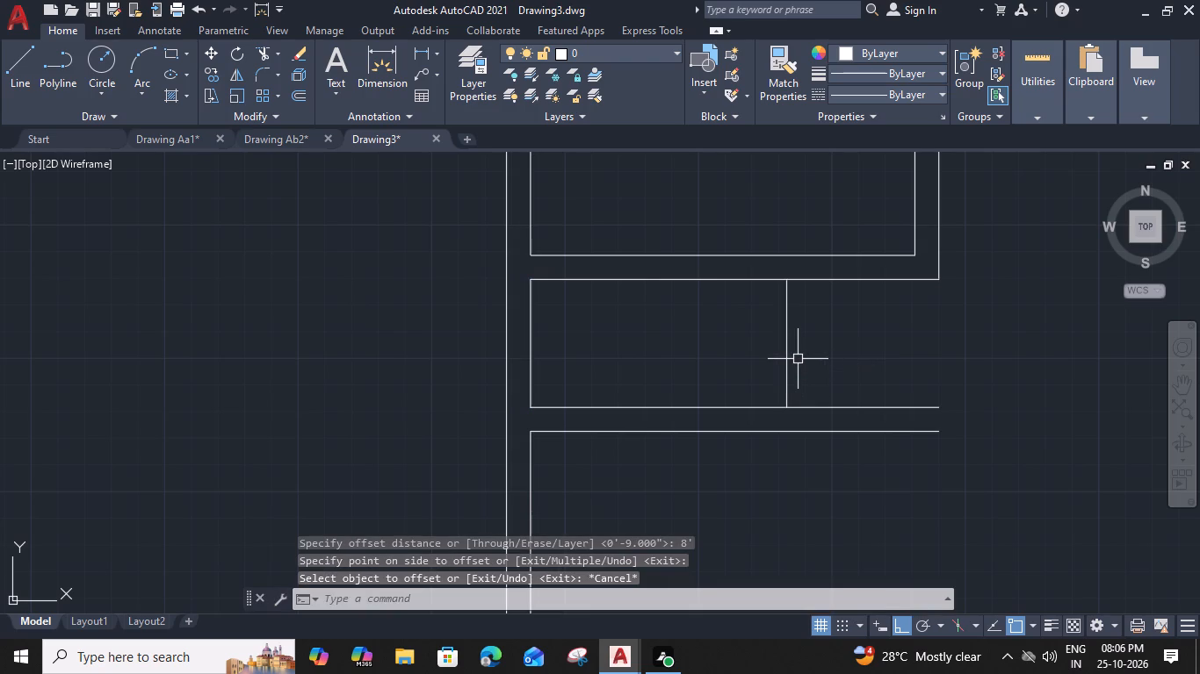
click(785, 356)
text(o 9")
key(Return)
click(864, 364)
key(Escape)
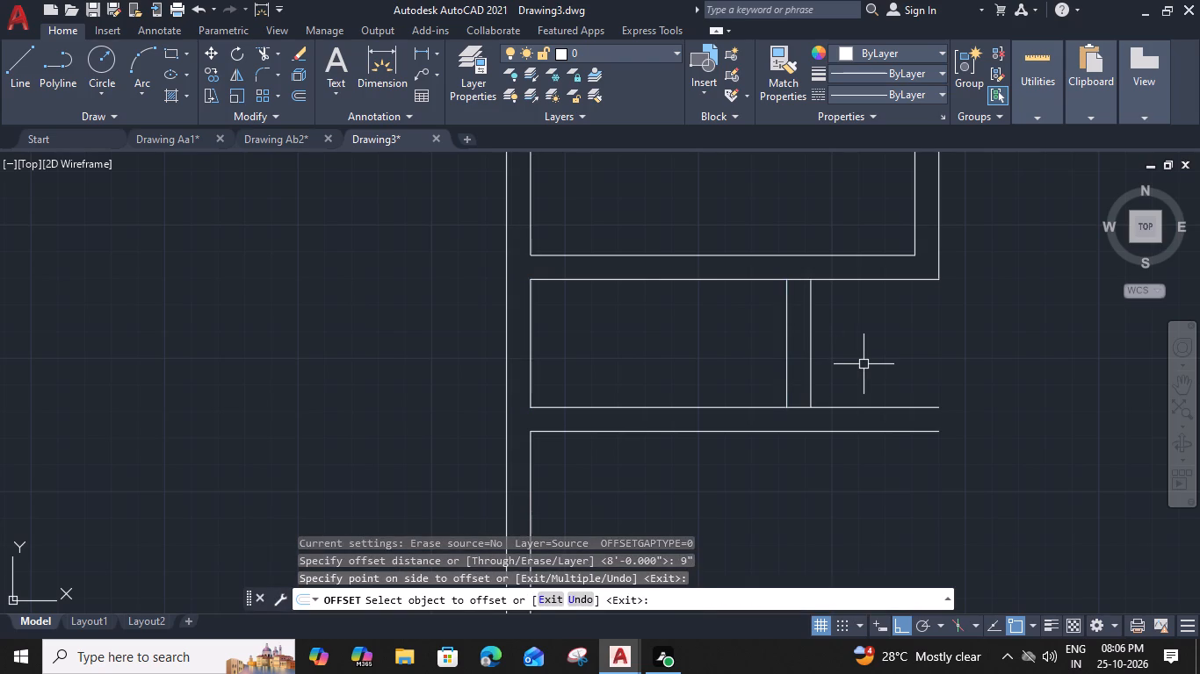
Close the 8' by 4' room's right corners by extending the outer wall line down and trimming the cross wall overhangs and junction segments.
text(tr)
key(space)
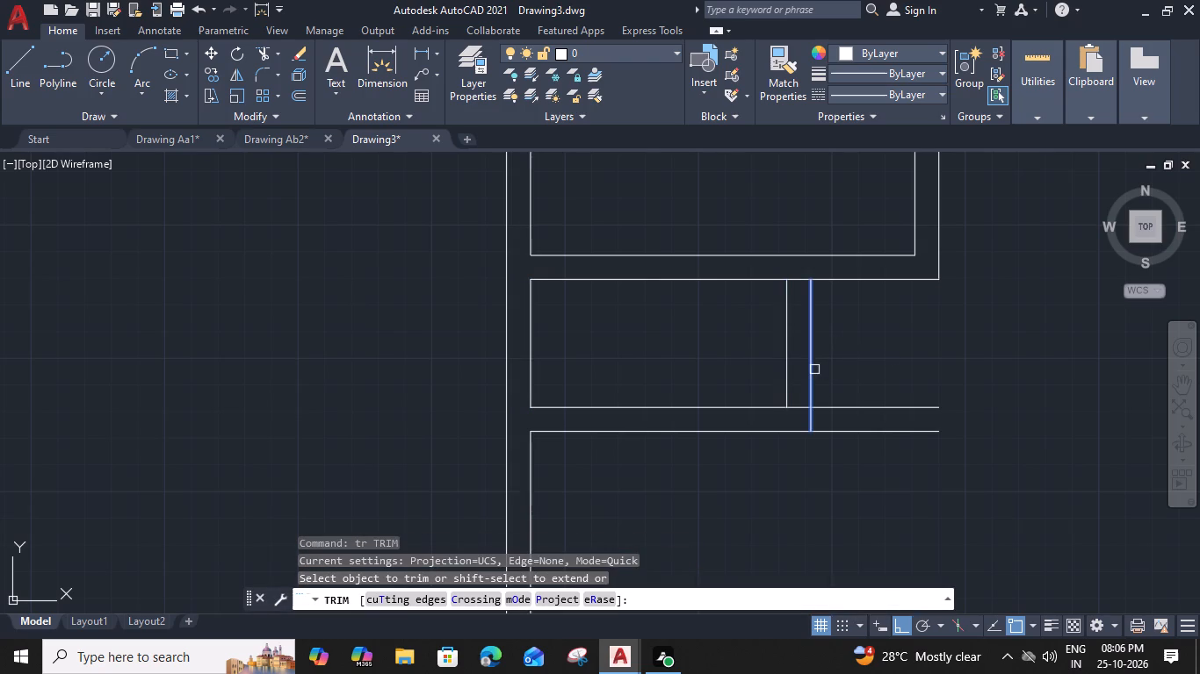
shift+click(813, 370)
click(861, 383)
drag(838, 495, 833, 487)
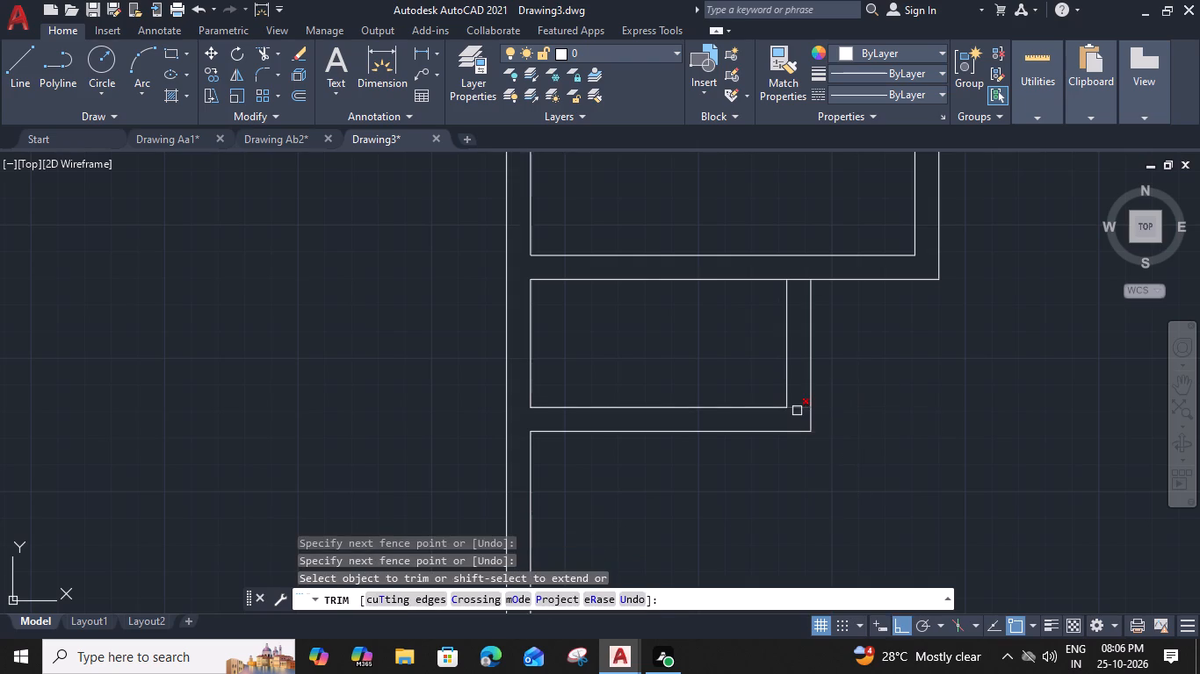
click(797, 409)
click(799, 282)
key(Escape)
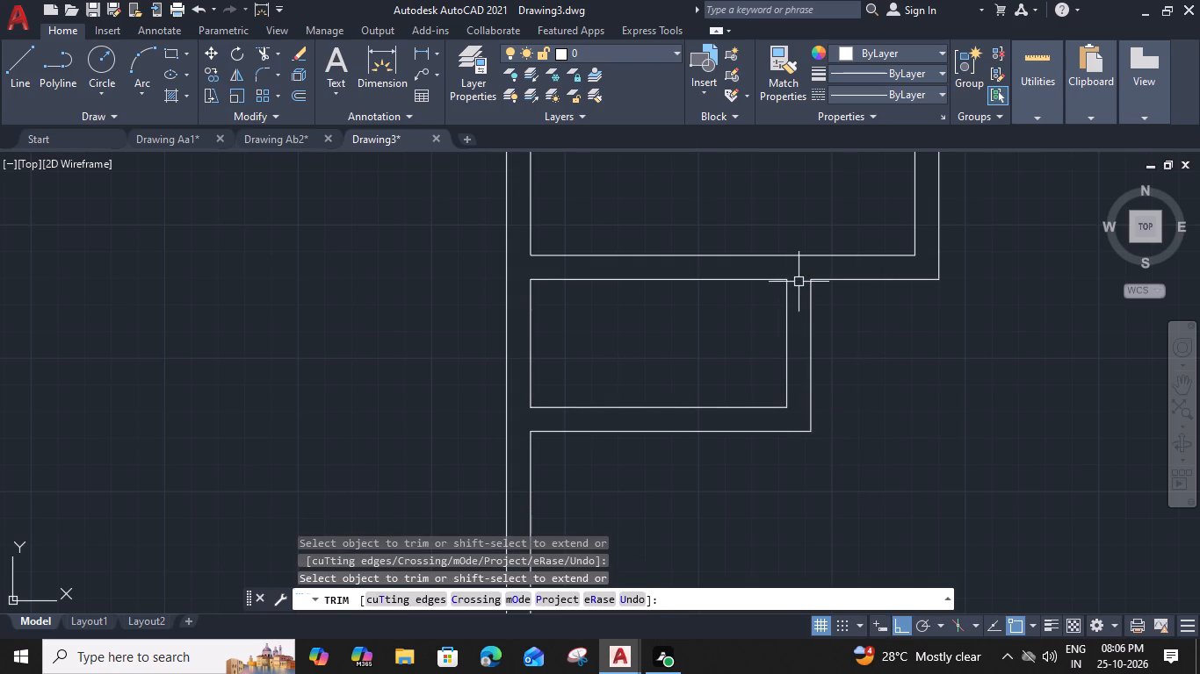
Offset the outer bottom line of the 8' by 4' left room 14' downward.
scroll(779, 445, down, 1)
middle_drag(777, 444, 734, 362)
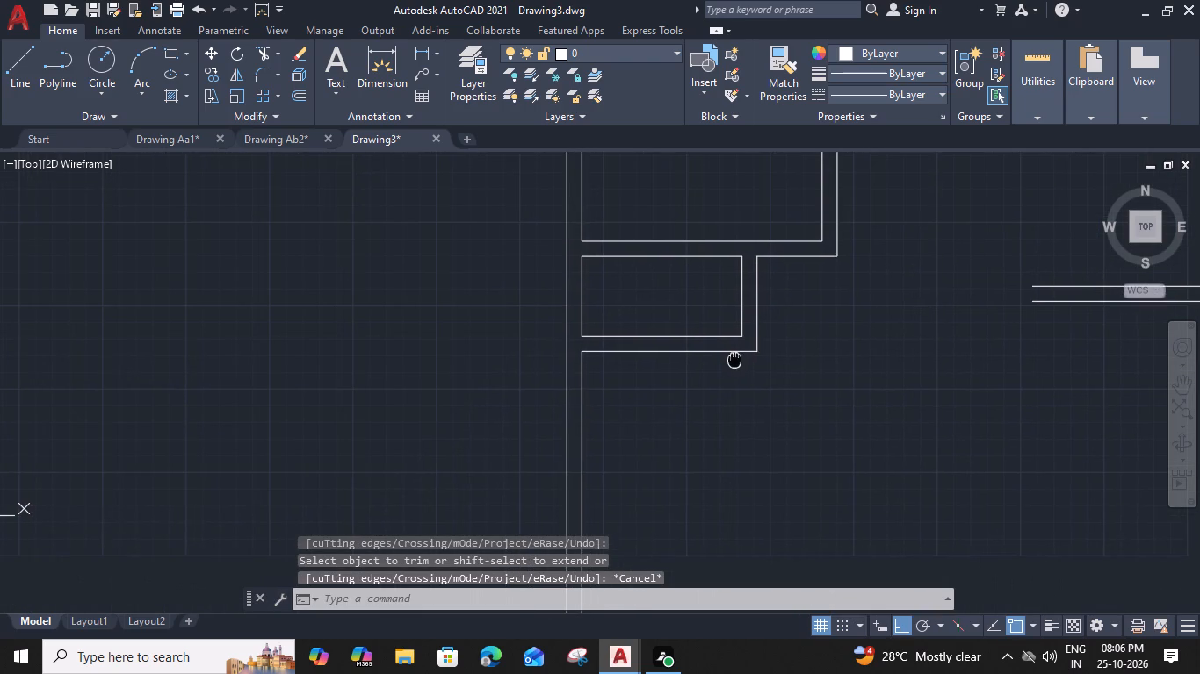
click(733, 353)
key(o)
key(space)
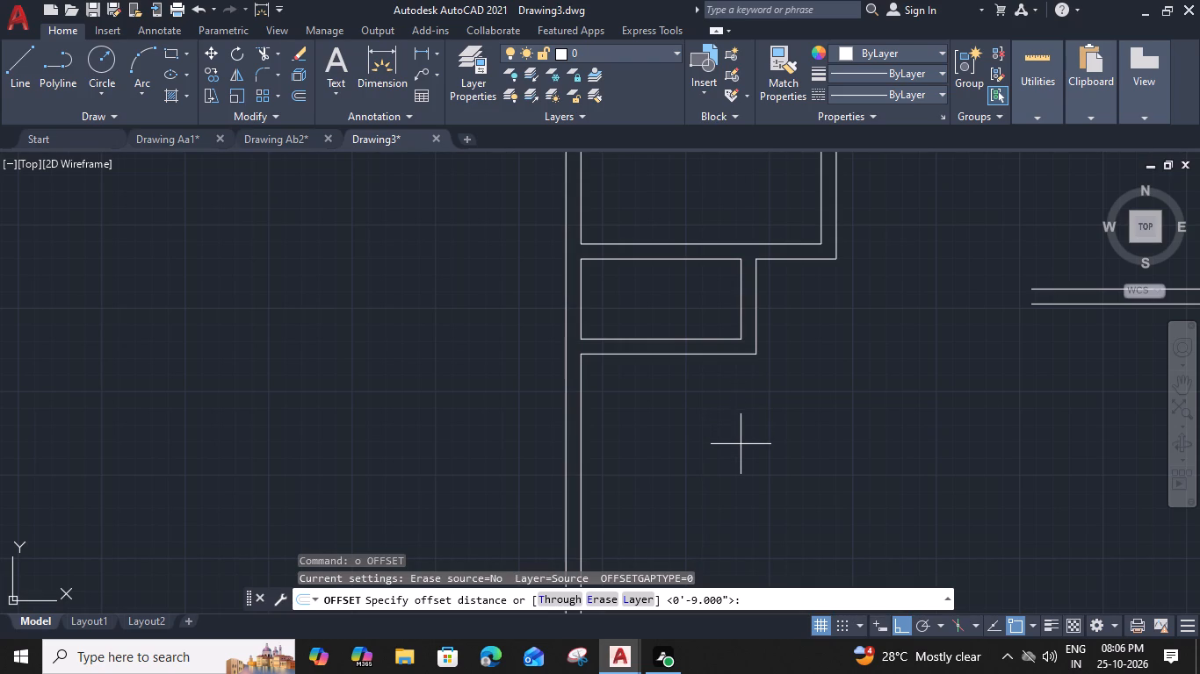
text(14')
key(space)
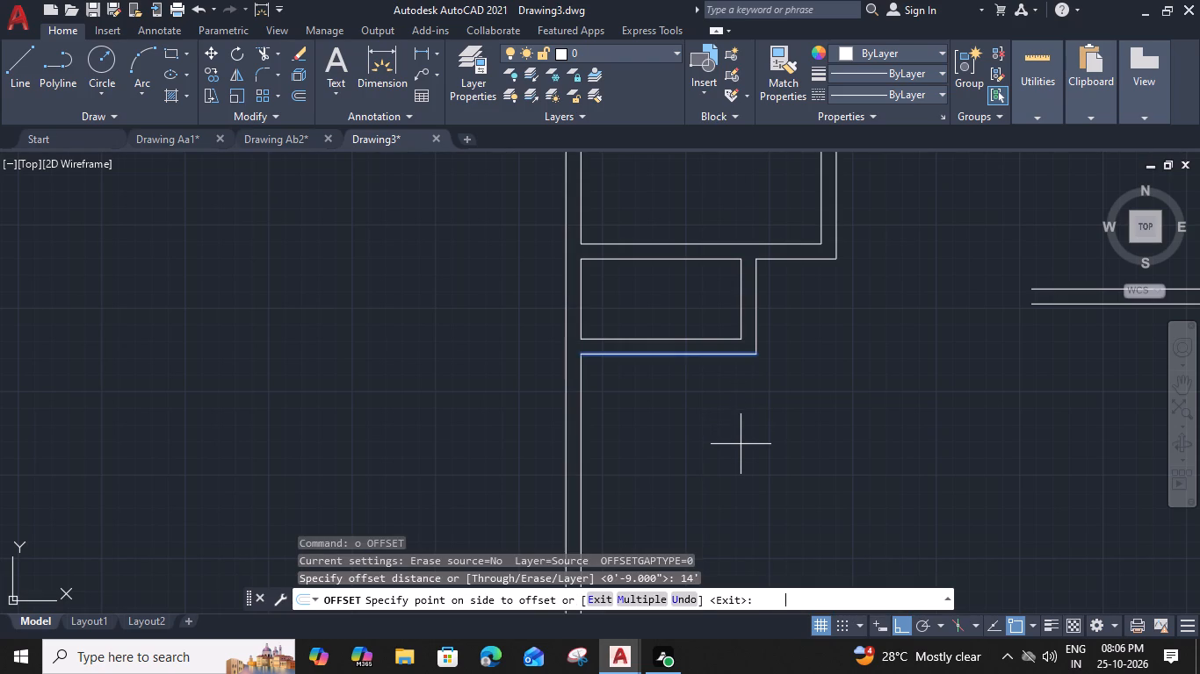
middle_drag(739, 464, 700, 341)
click(700, 434)
key(Escape)
Offset the new lower left line another 9" downward to form the next cross wall.
middle_drag(683, 415, 647, 336)
click(641, 431)
key(o)
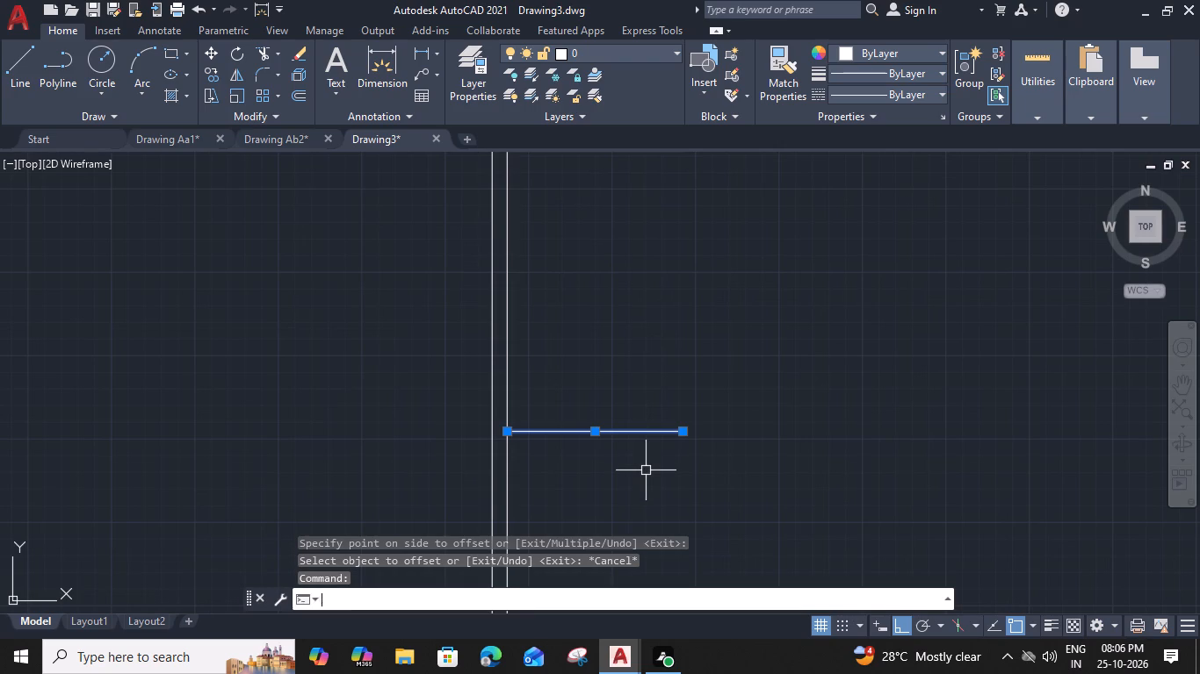
key(space)
text(9)
key(shift+quotedbl)
key(Return)
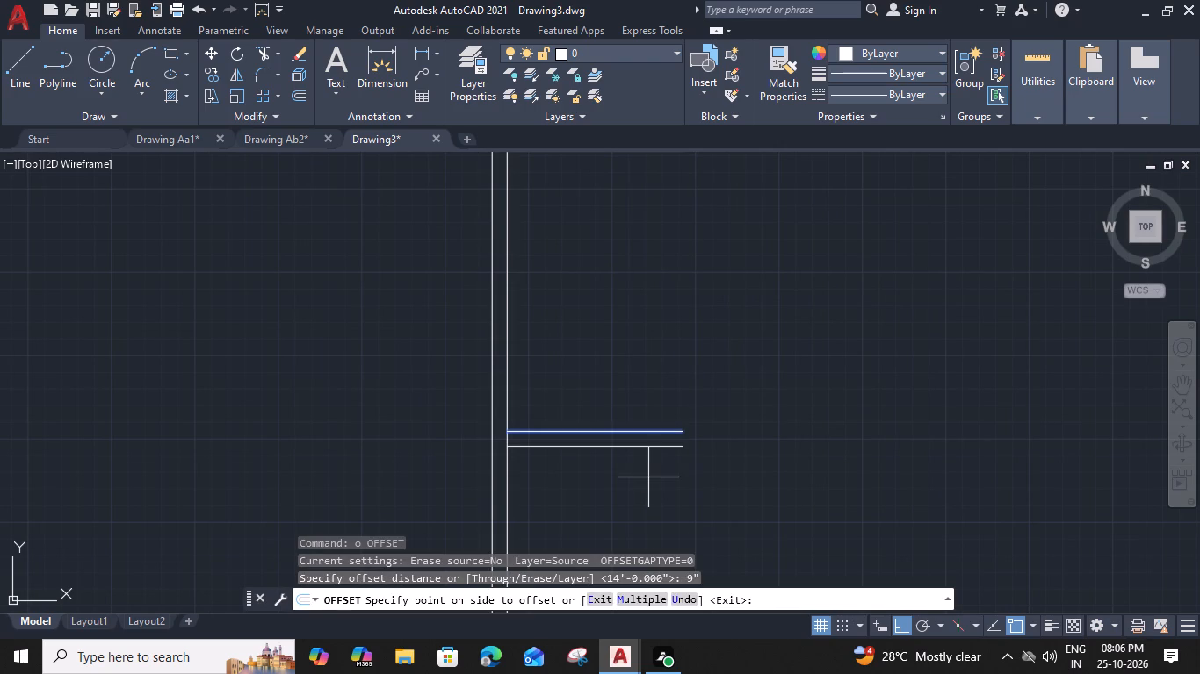
click(648, 485)
key(Escape)
Offset the left wall's inner line below the 8' by 4' room 17' to the right.
middle_drag(691, 373, 654, 398)
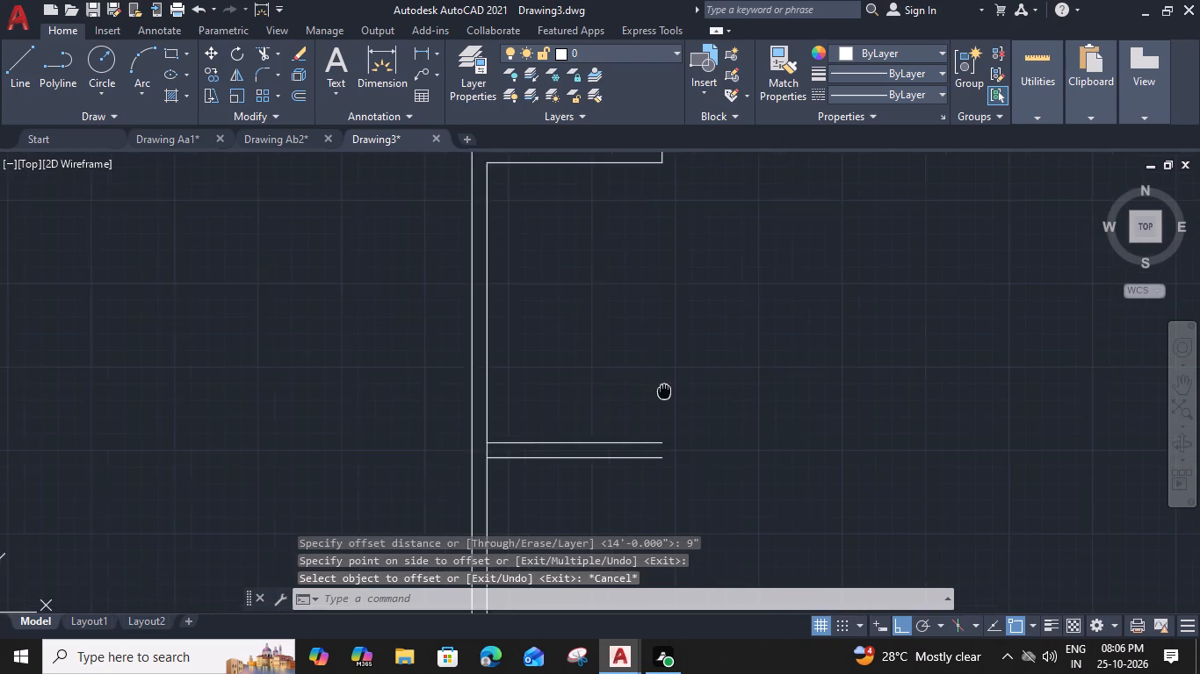
middle_drag(654, 398, 625, 455)
click(439, 340)
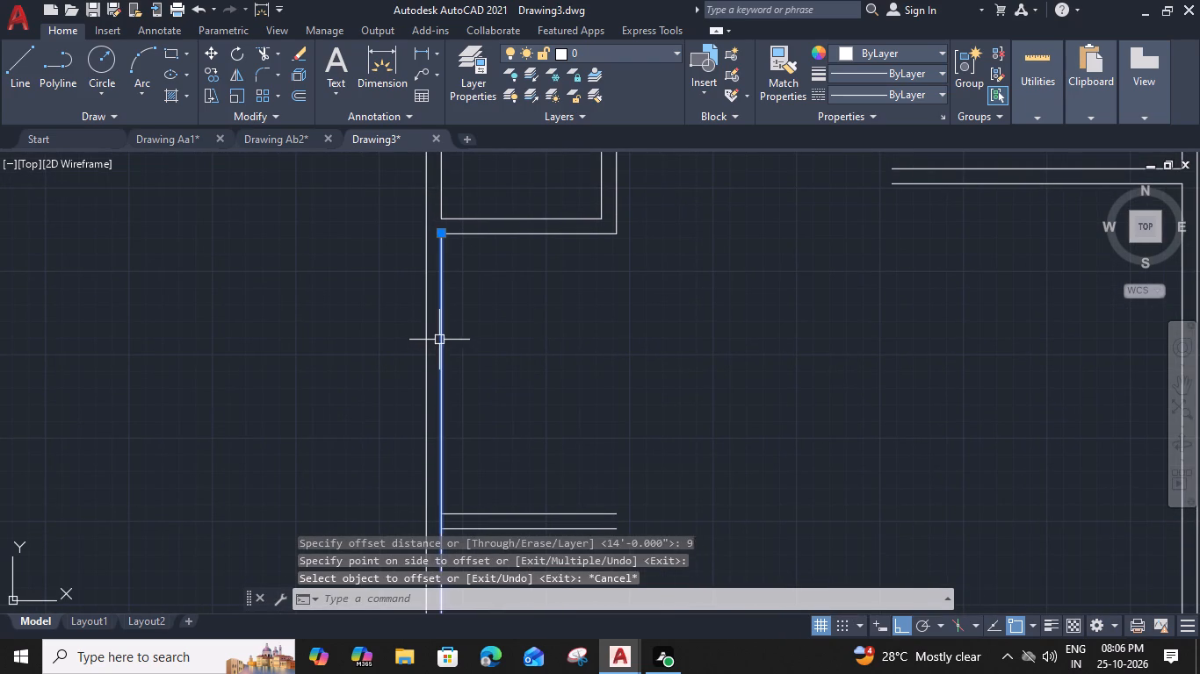
key(o)
key(space)
text(1)
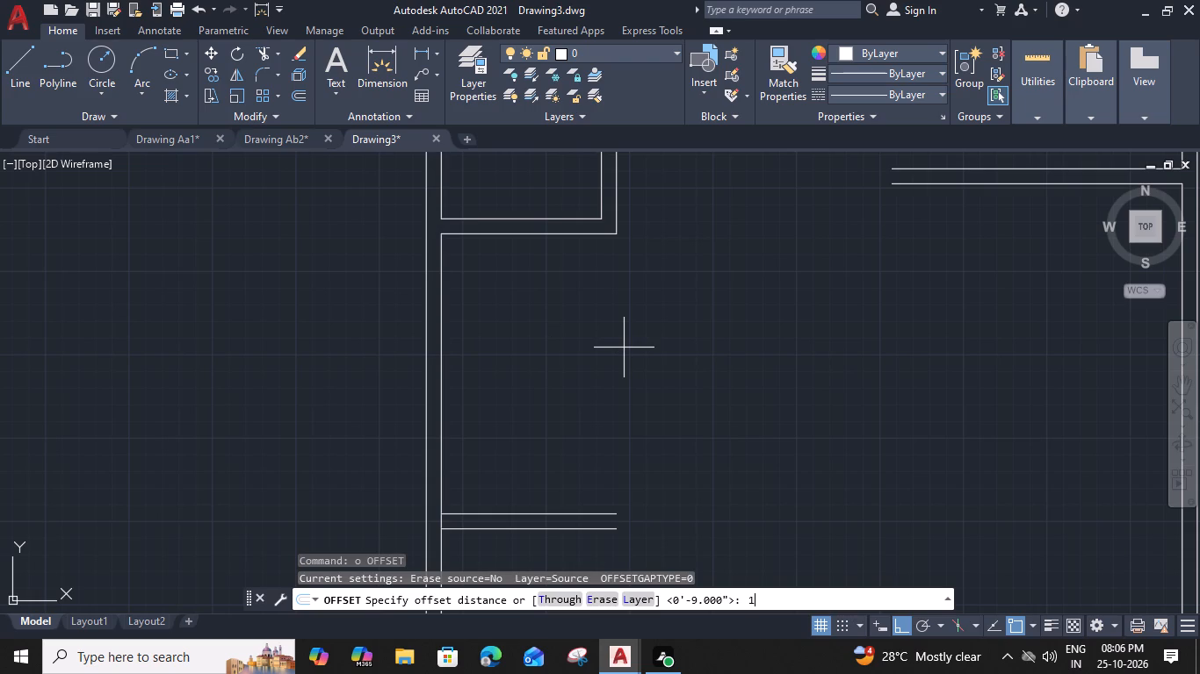
text(7')
key(space)
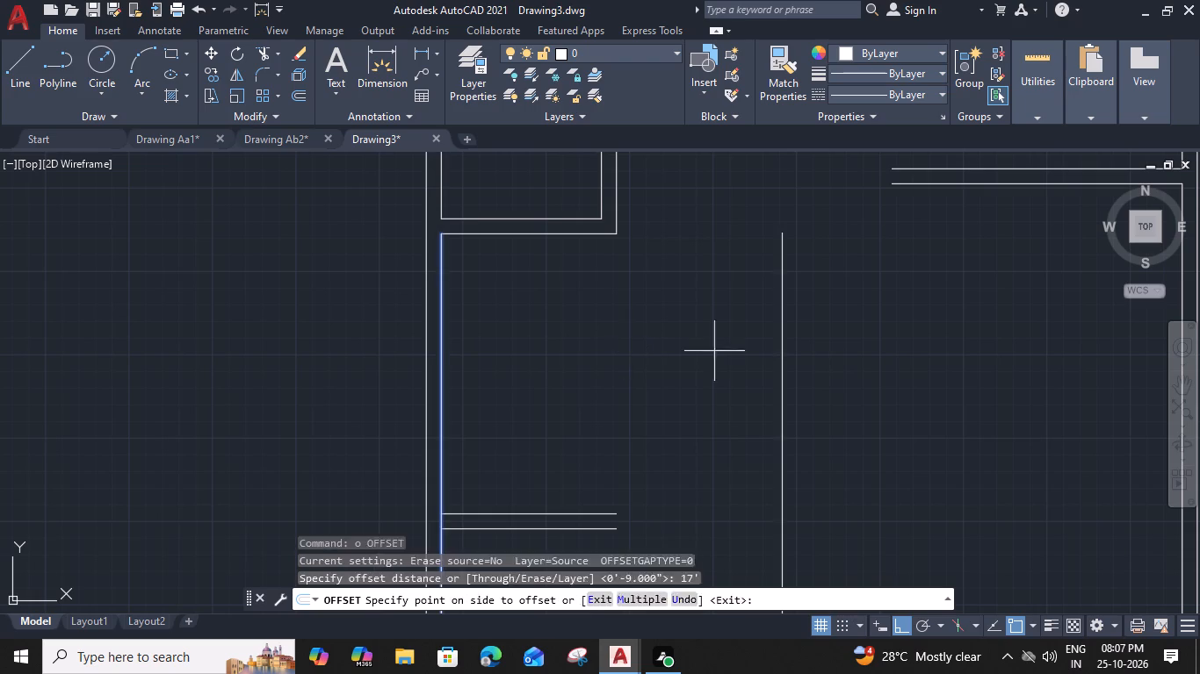
click(714, 351)
key(Escape)
Offset the new vertical line another 9" to the right to form the 14' deep room's right wall.
middle_drag(716, 351, 563, 355)
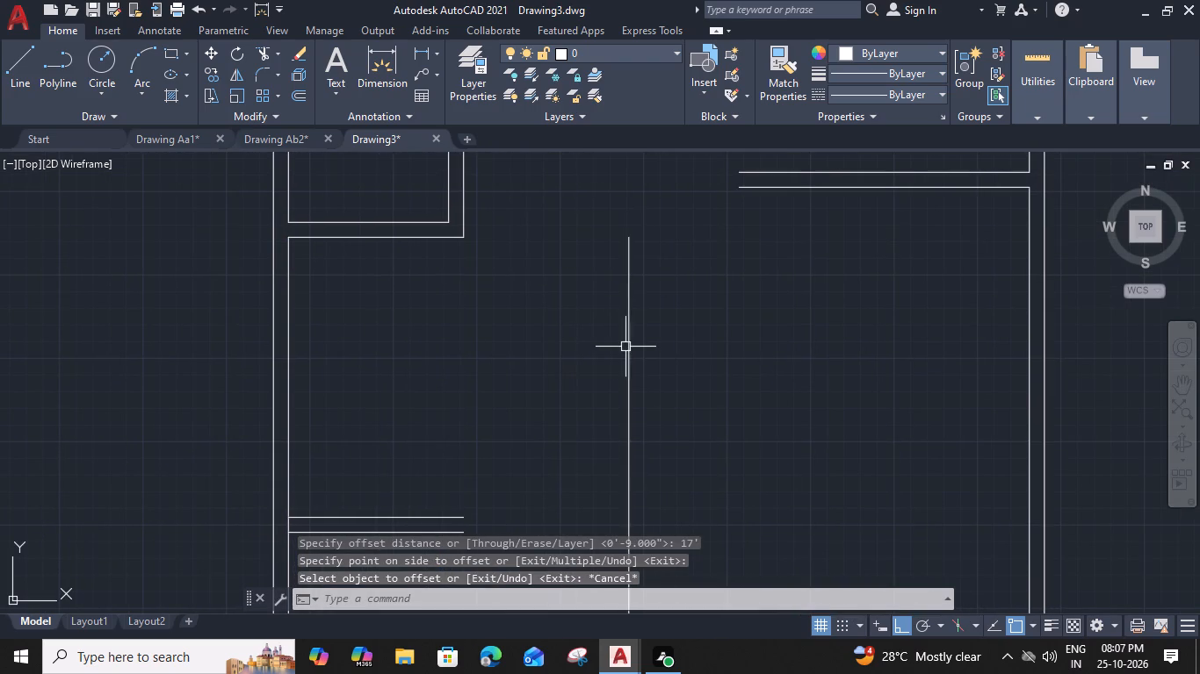
click(628, 348)
key(o)
key(space)
text(9")
key(Return)
click(677, 381)
key(Escape)
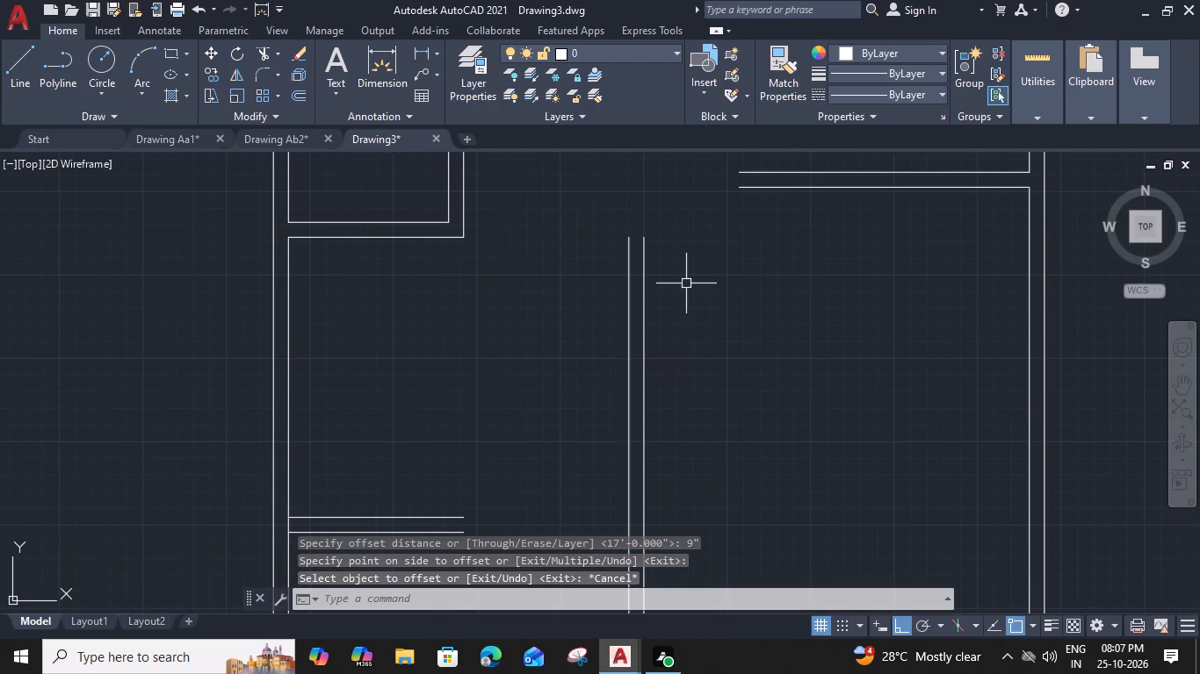
Offset the right outer wall's inner line below the right cross wall 6'9" to the left.
middle_drag(686, 281, 671, 305)
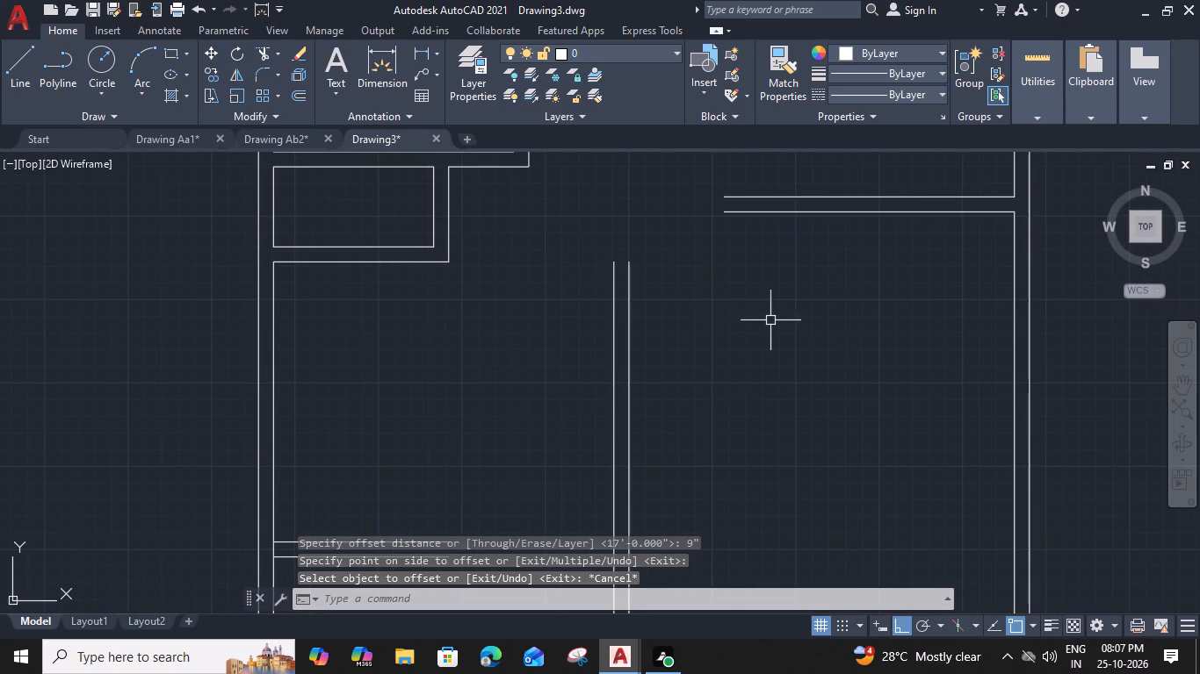
middle_drag(770, 319, 714, 327)
middle_drag(865, 296, 757, 330)
click(848, 296)
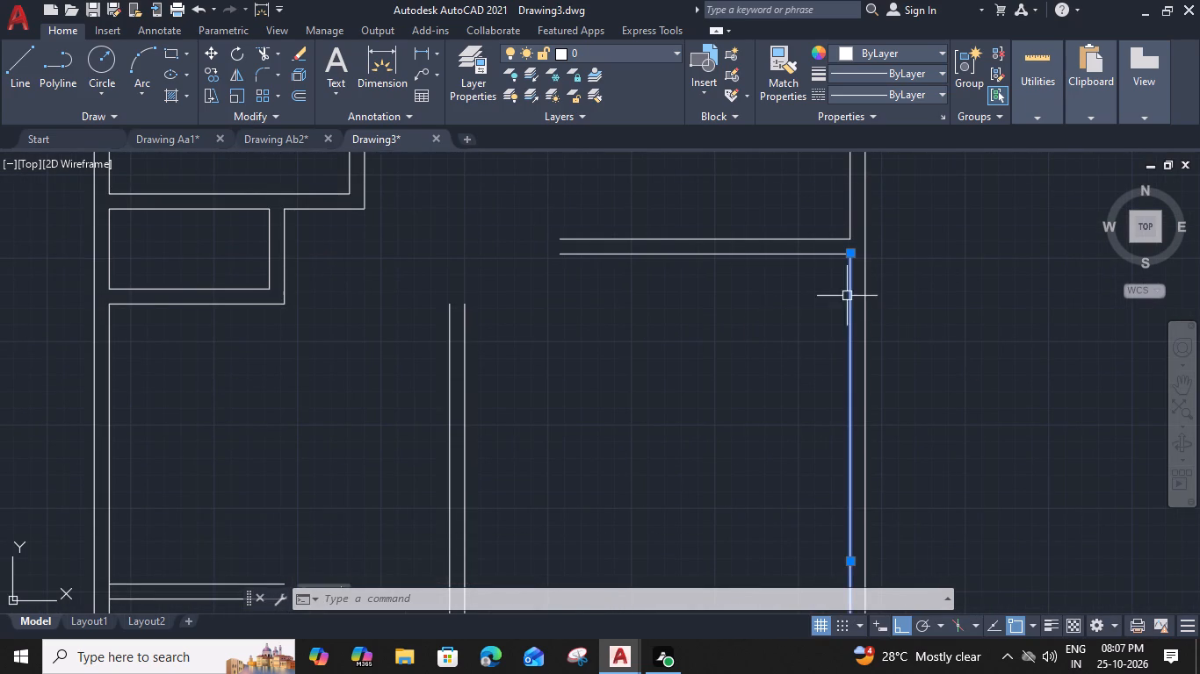
text(o)
key(space)
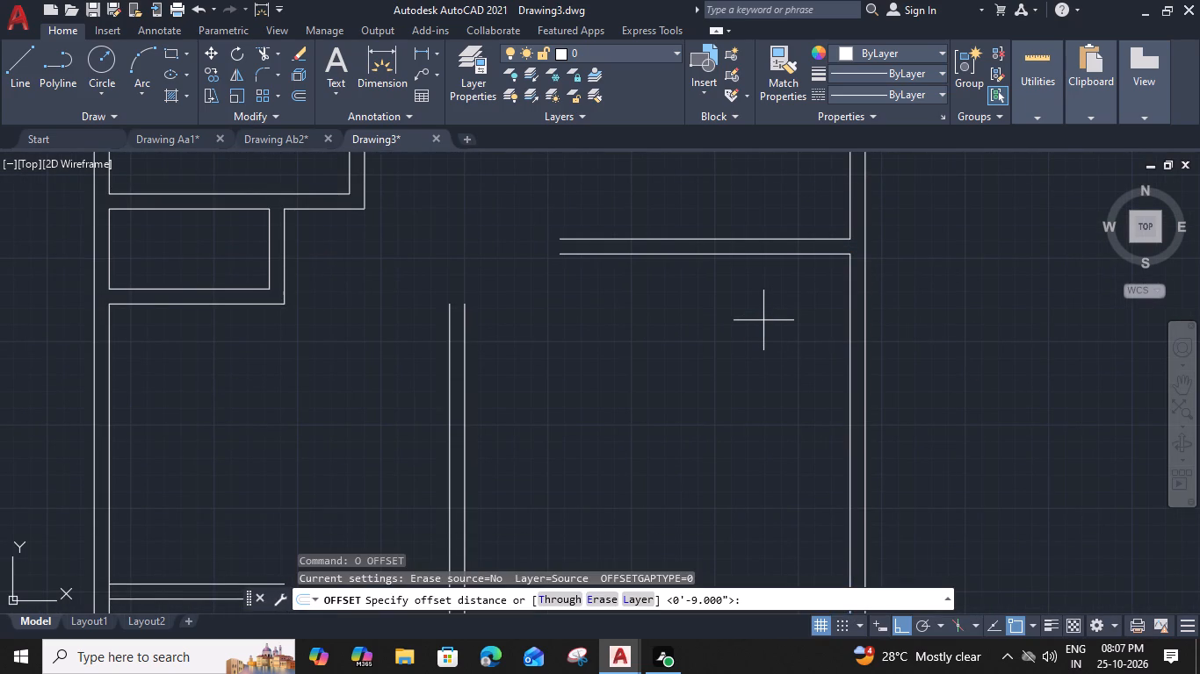
text(6'9")
key(Return)
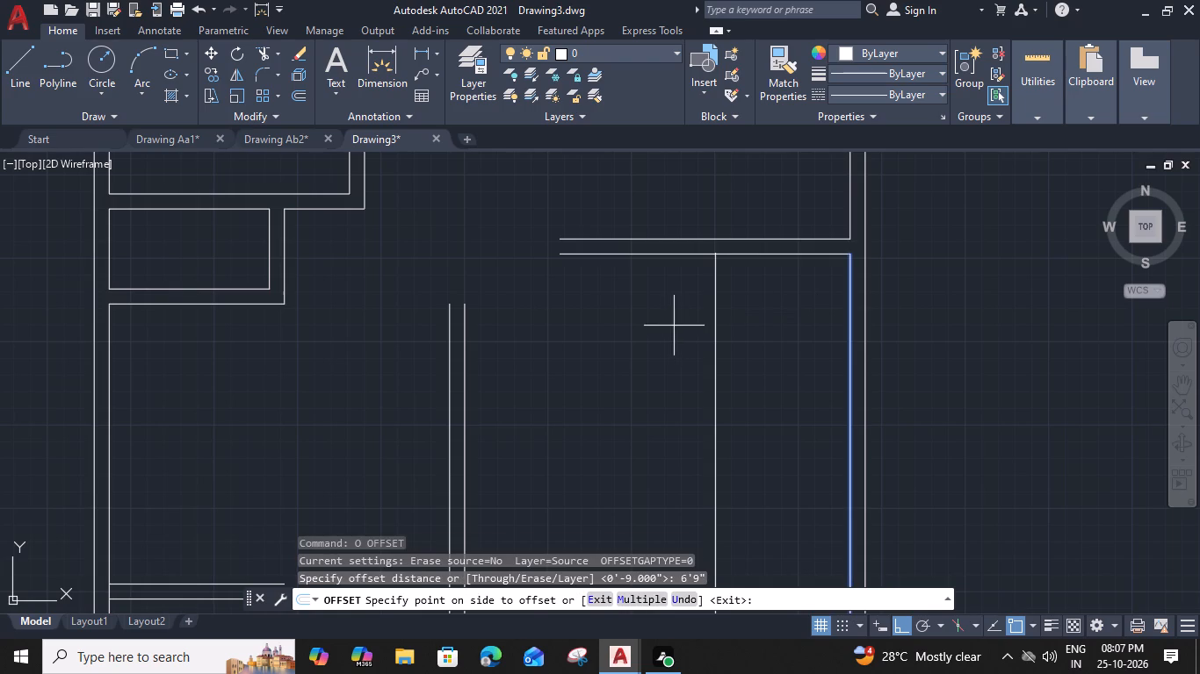
click(674, 326)
key(Escape)
Offset the new vertical line another 9" to the left to form the narrow right room's partition wall.
click(719, 330)
click(666, 385)
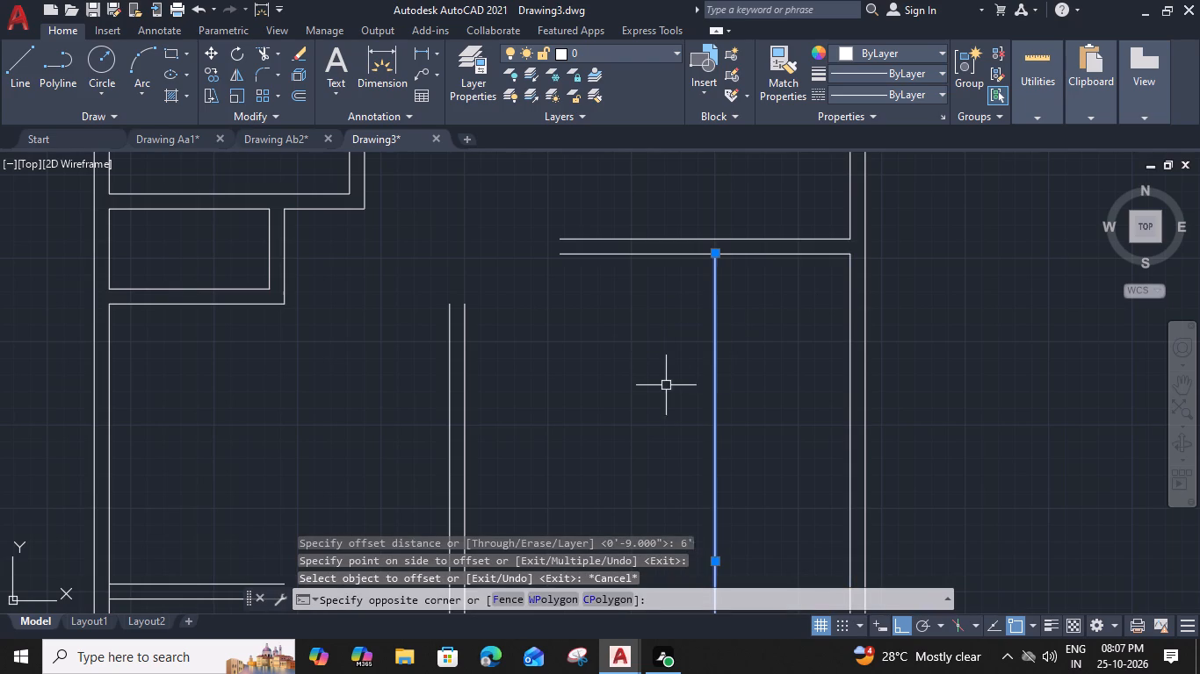
key(o)
key(space)
key(9)
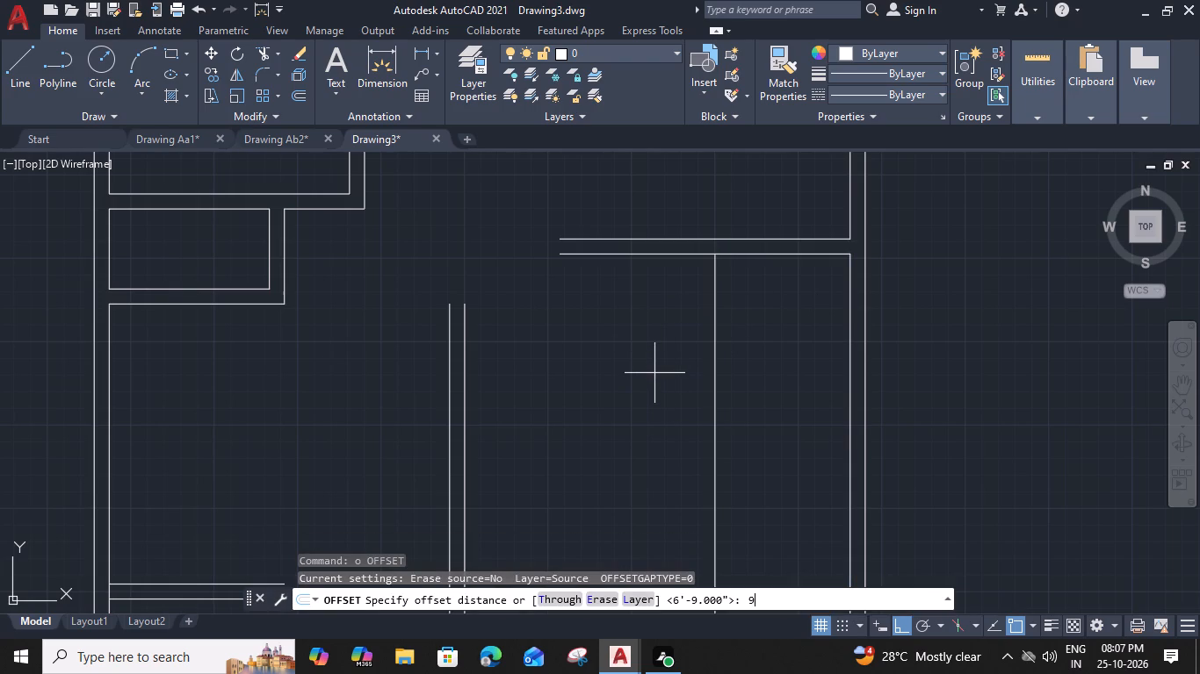
key(shift+quotedbl)
key(Return)
click(611, 370)
key(Escape)
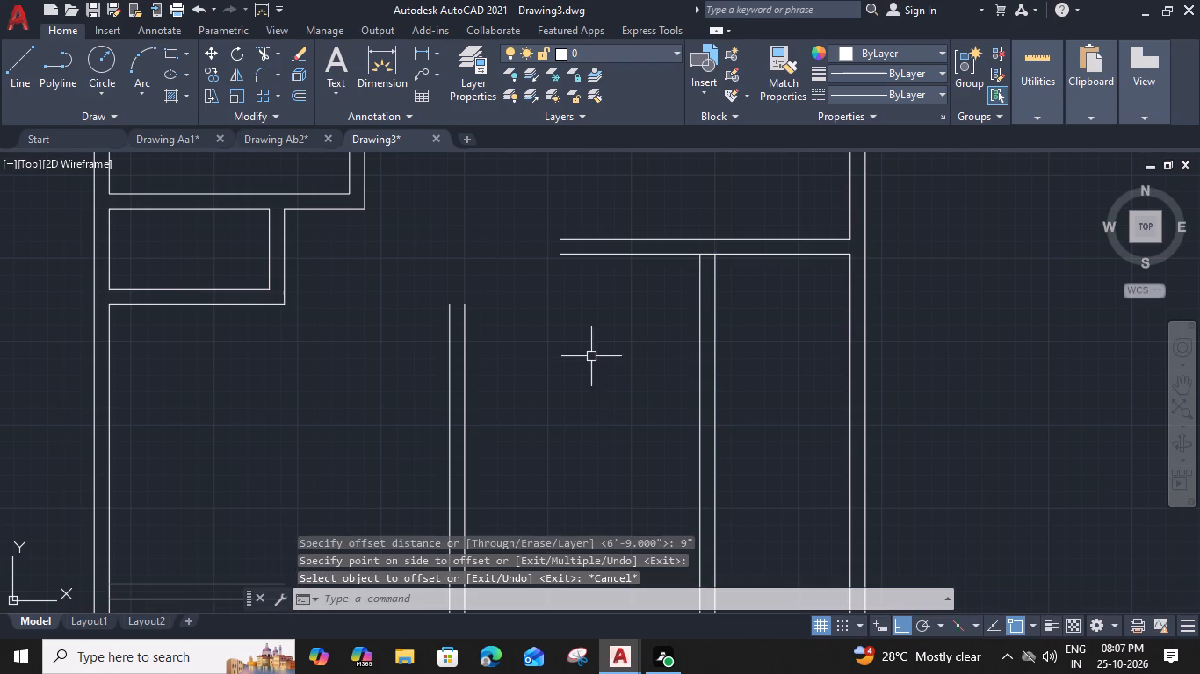
Offset the lower line of the right cross wall 4' downward.
click(793, 255)
key(o)
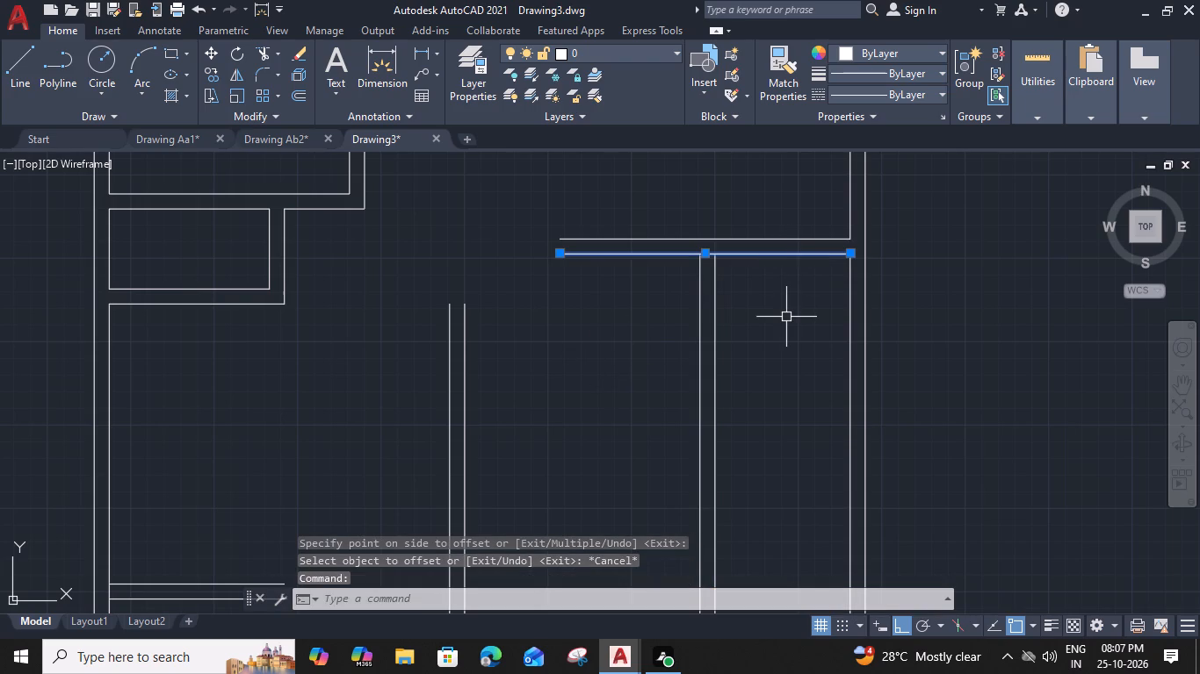
key(space)
text(4')
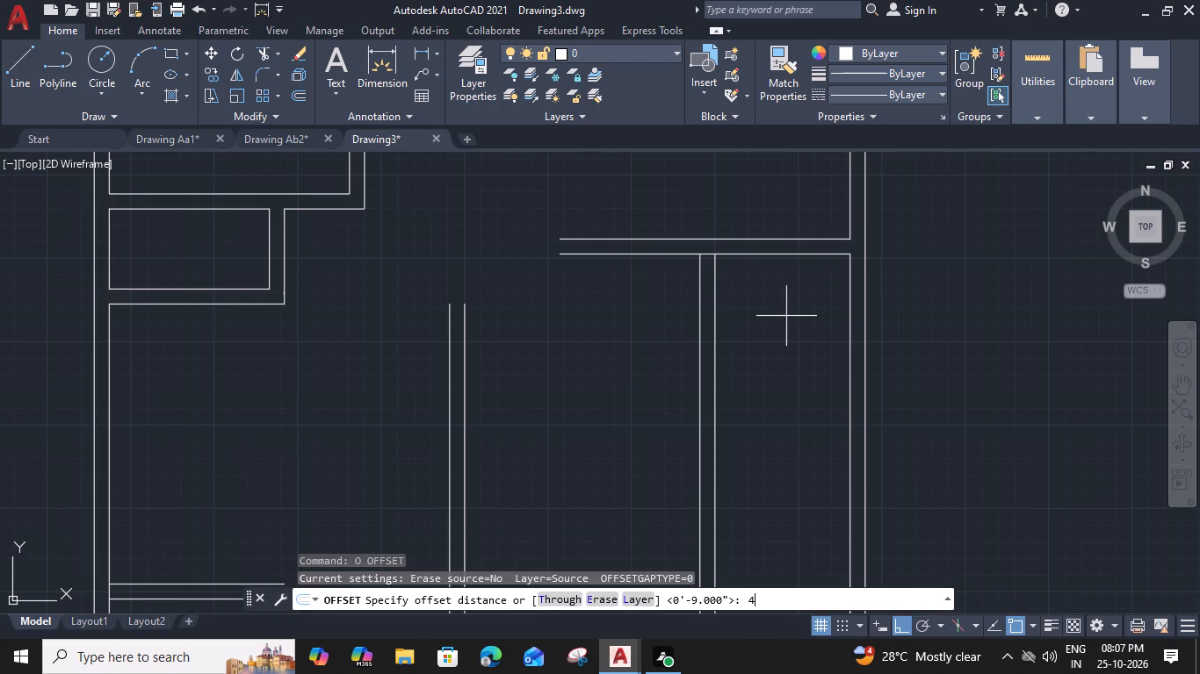
key(space)
click(786, 362)
key(Escape)
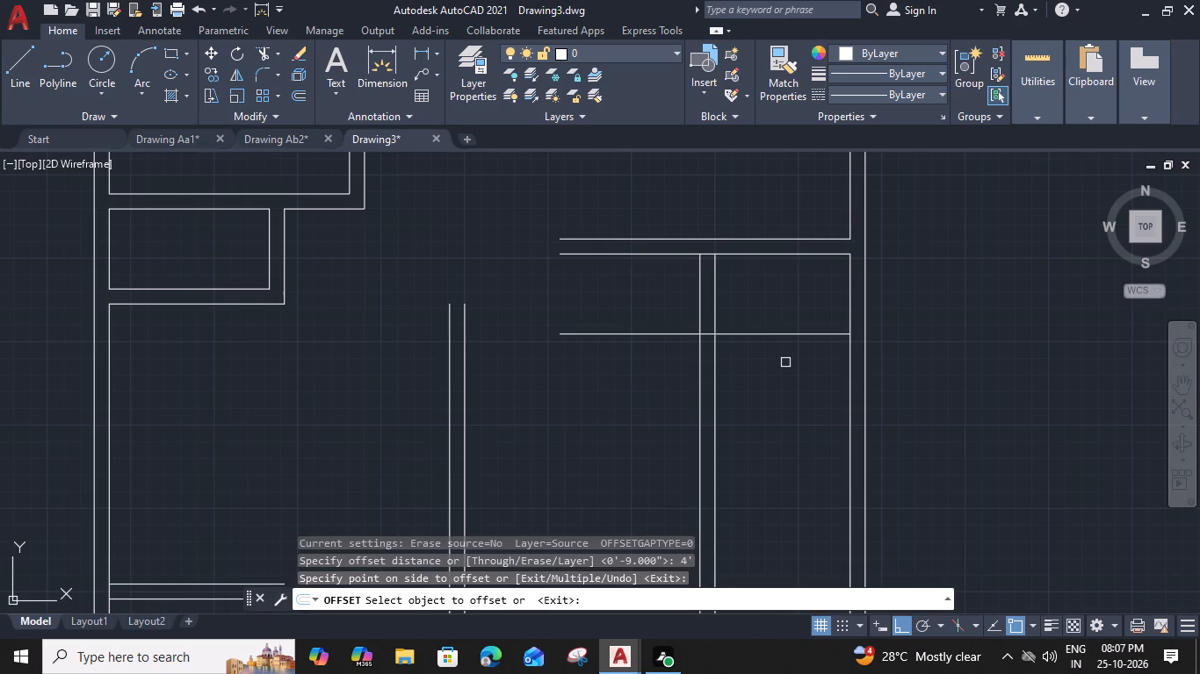
Offset the new horizontal line another 9" downward to form the small right room's bottom wall.
click(783, 334)
key(o)
key(space)
key(9)
key(shift+quotedbl)
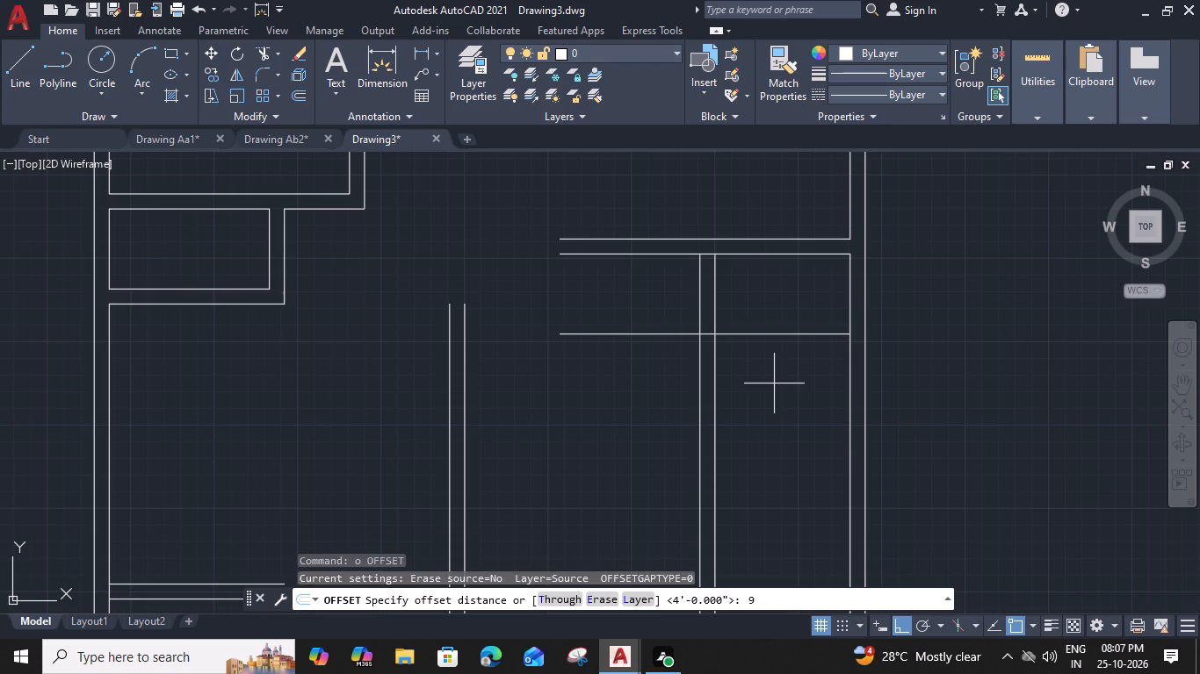
key(Return)
click(773, 394)
key(Escape)
Trim the cross-wall lines left of the partition and the overlapping wall junctions around the 6'9" by 4' right room.
key(t)
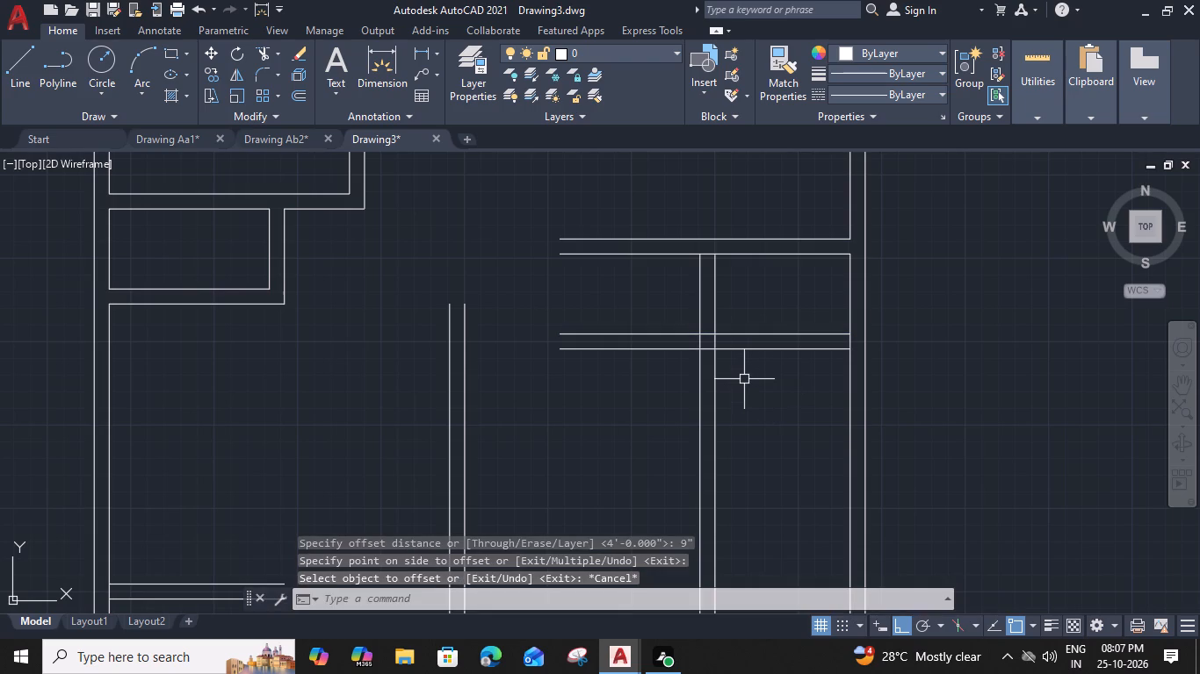
key(r)
key(space)
click(656, 307)
click(653, 397)
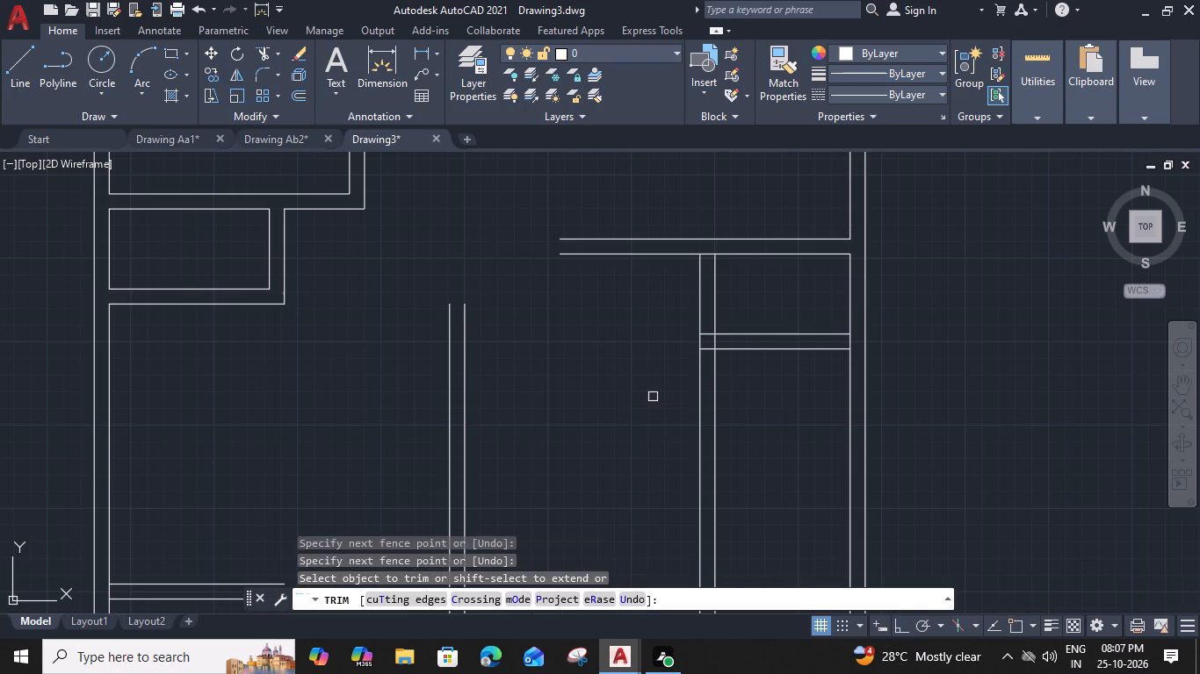
scroll(731, 341, up, 1)
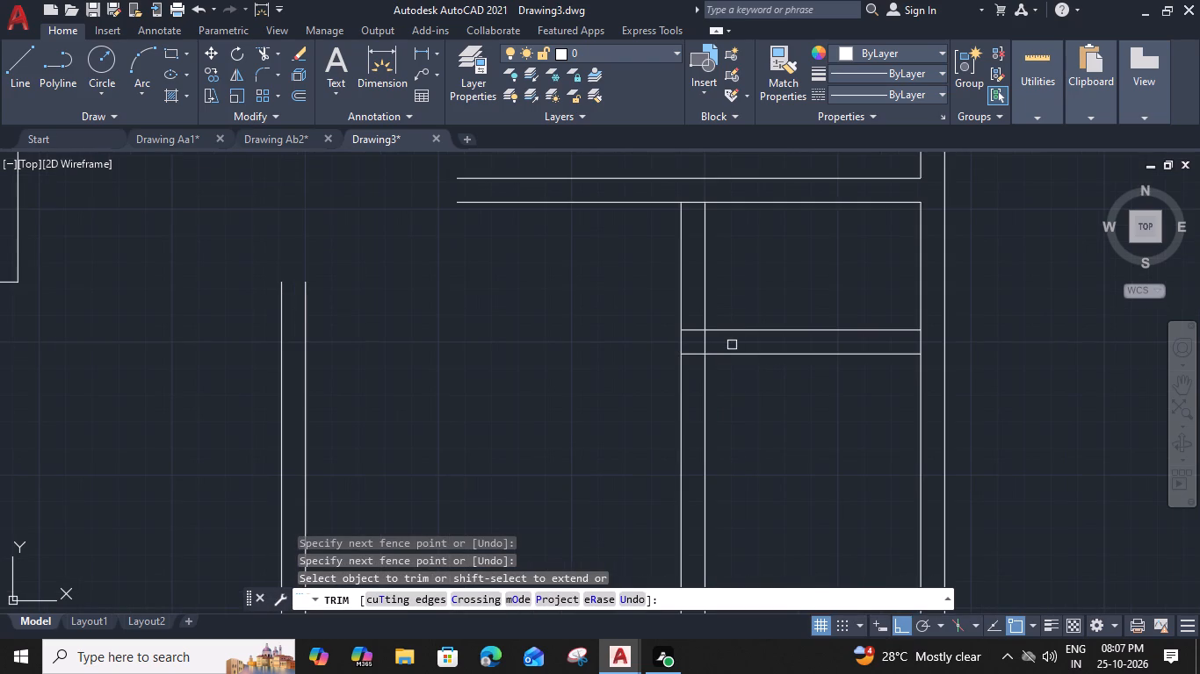
click(692, 331)
click(704, 340)
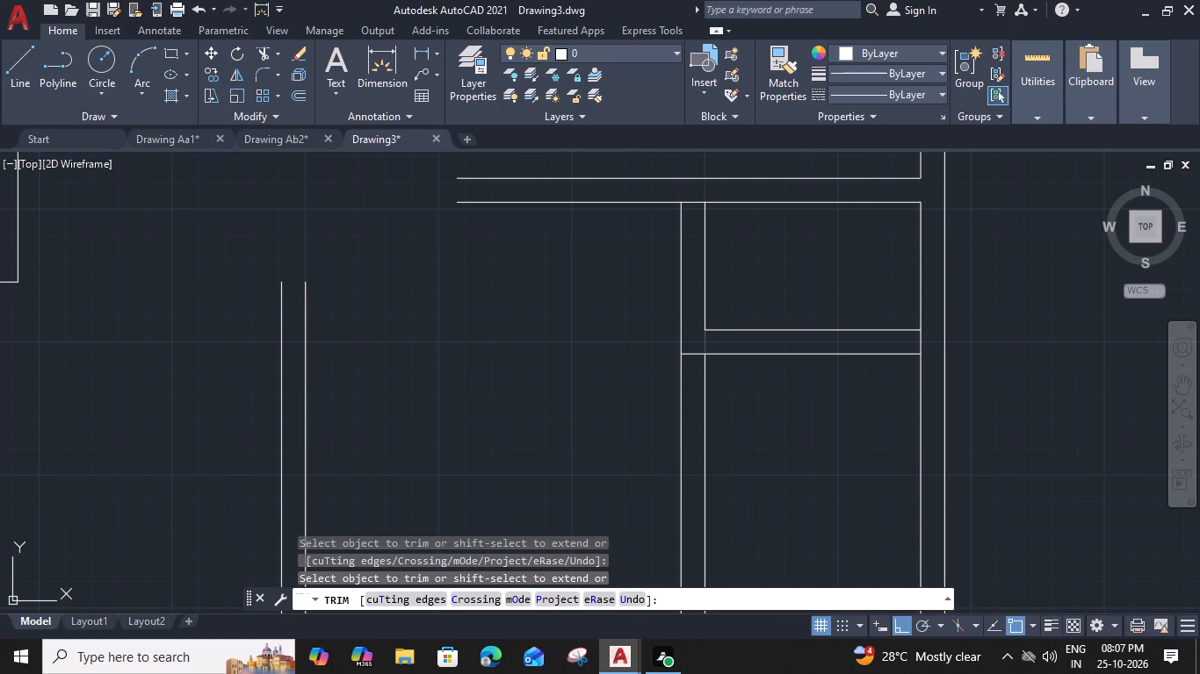
click(915, 341)
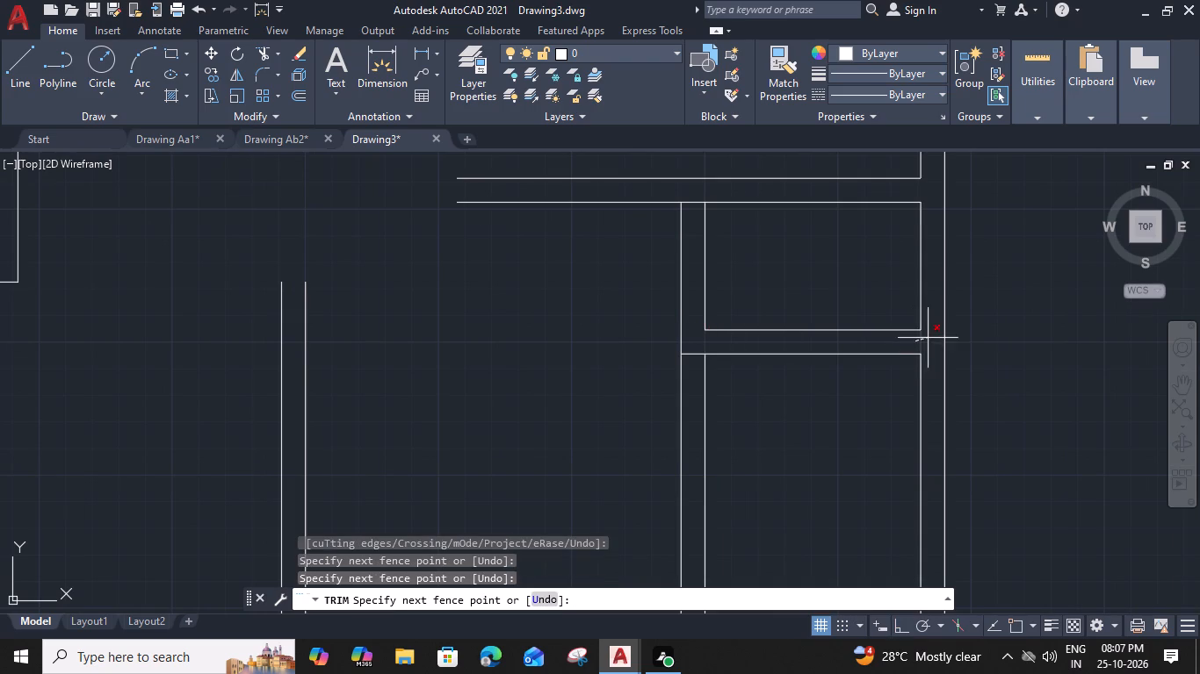
click(929, 338)
click(693, 201)
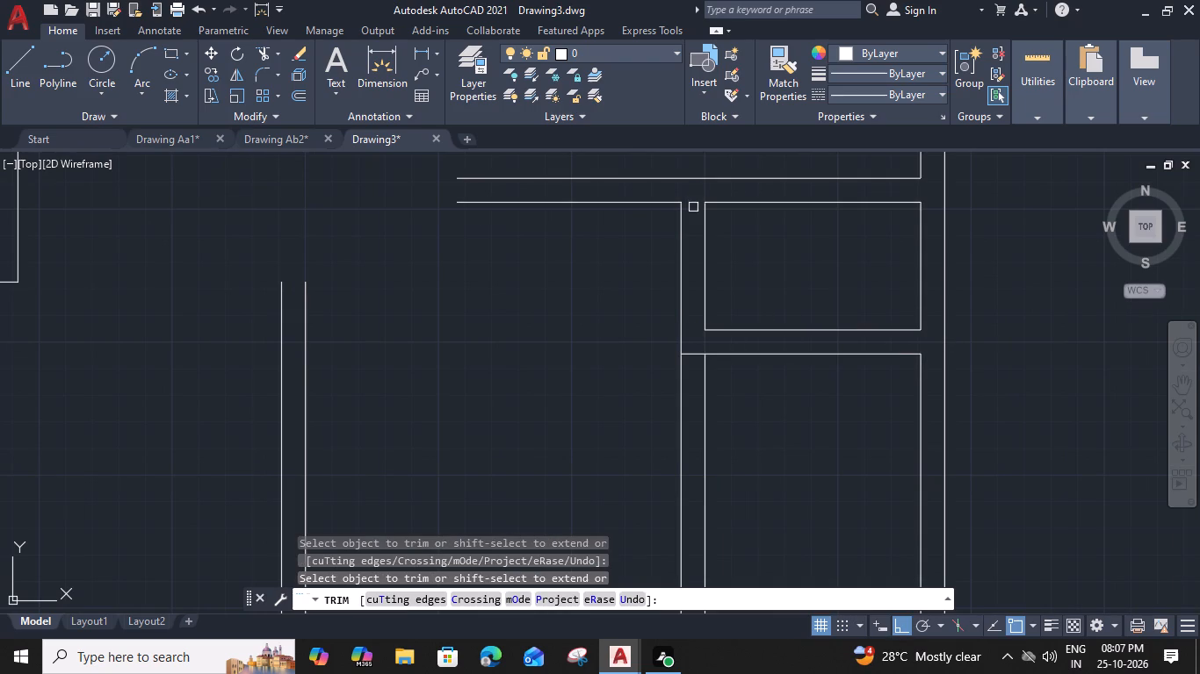
scroll(659, 290, down, 3)
key(Escape)
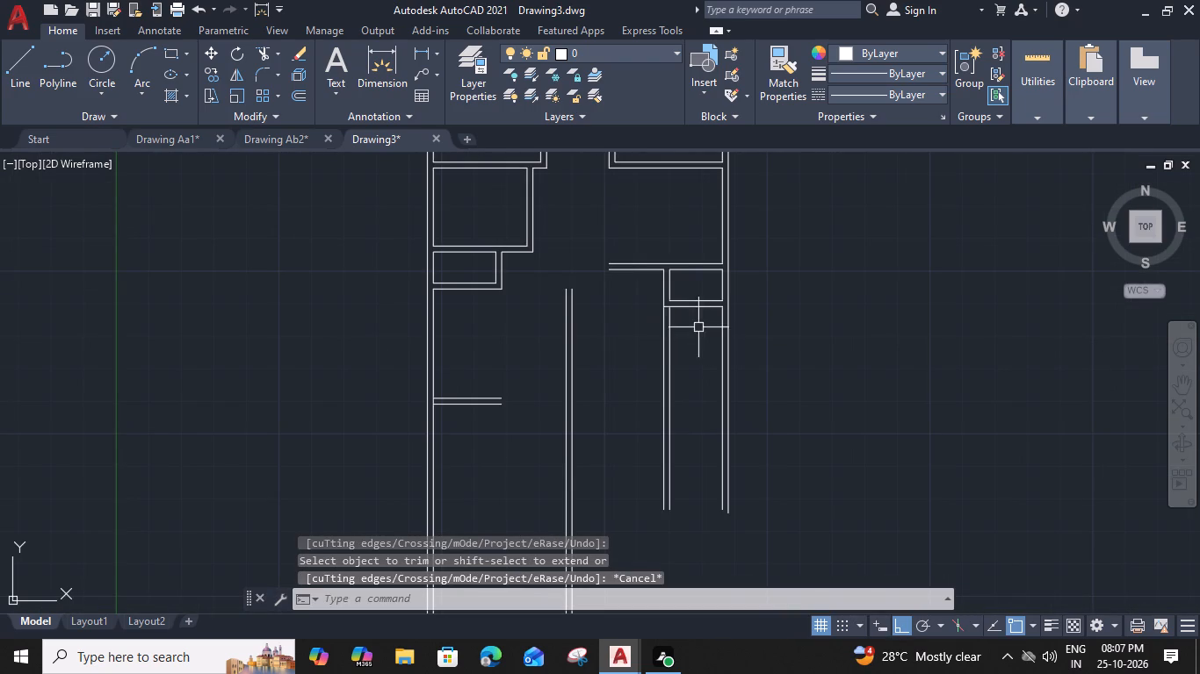
Offset the lower line of the 6'9" by 4' room's bottom wall 7'6" downward.
scroll(700, 318, up, 2)
click(699, 290)
key(o)
key(space)
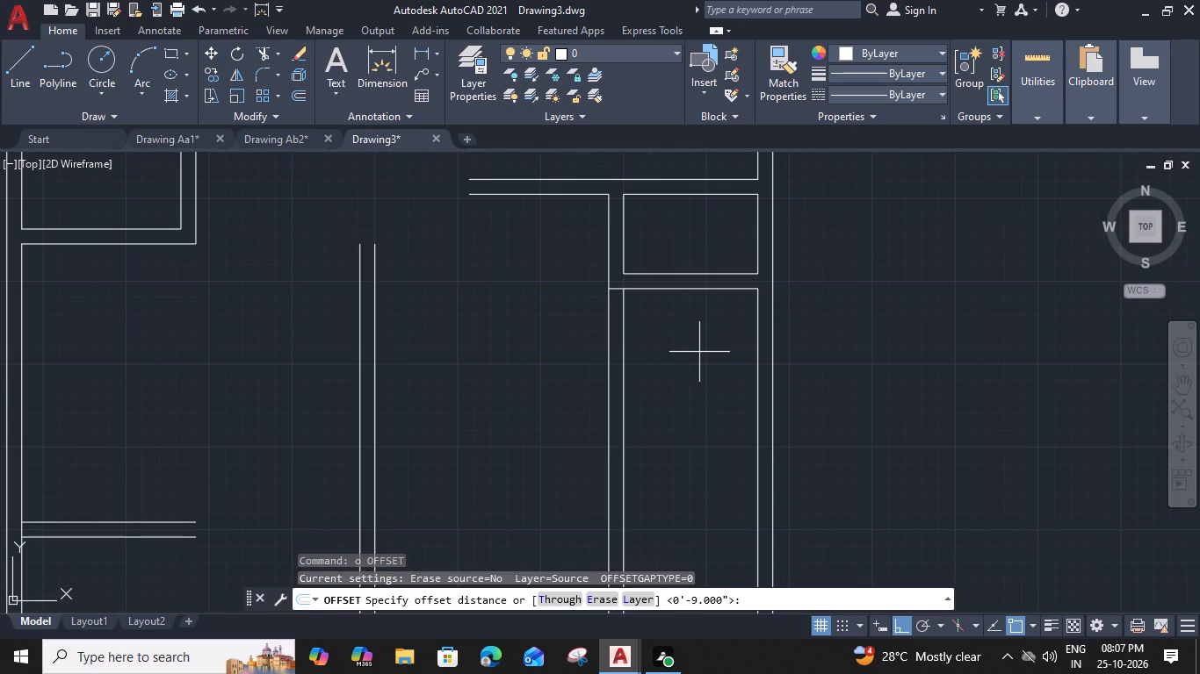
key(7)
text('6")
key(Return)
click(699, 434)
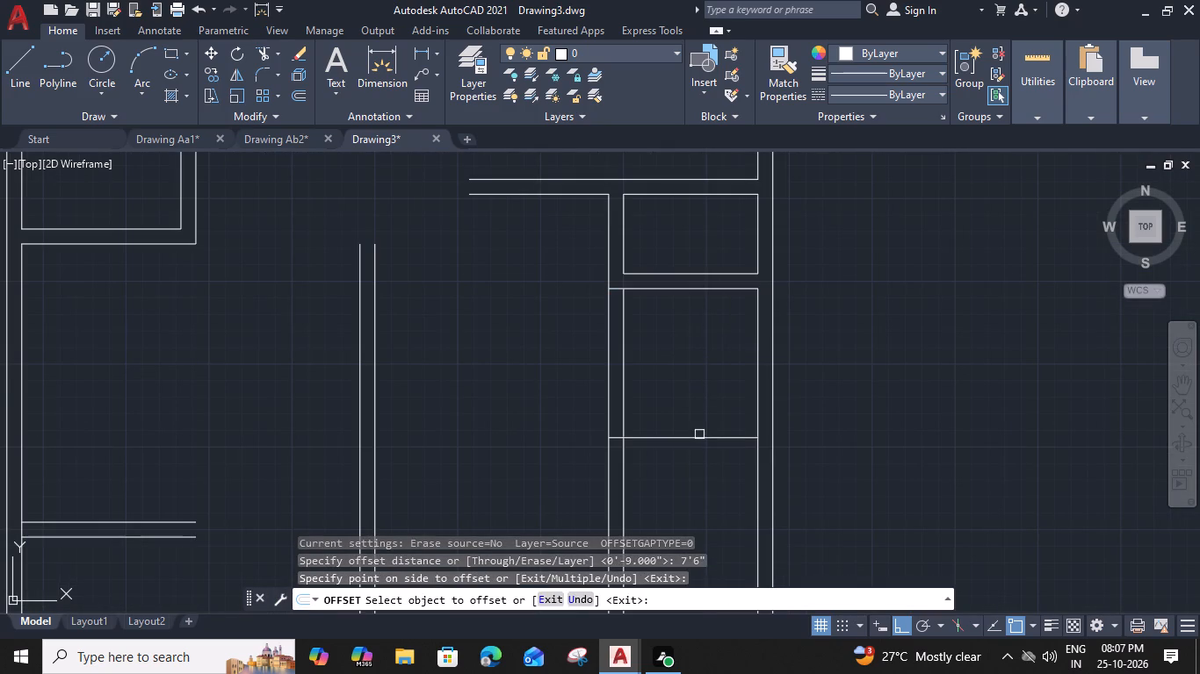
key(Escape)
Offset the new horizontal line another 9" downward to form the 7'6" deep room's bottom wall.
middle_drag(696, 483, 680, 414)
click(681, 367)
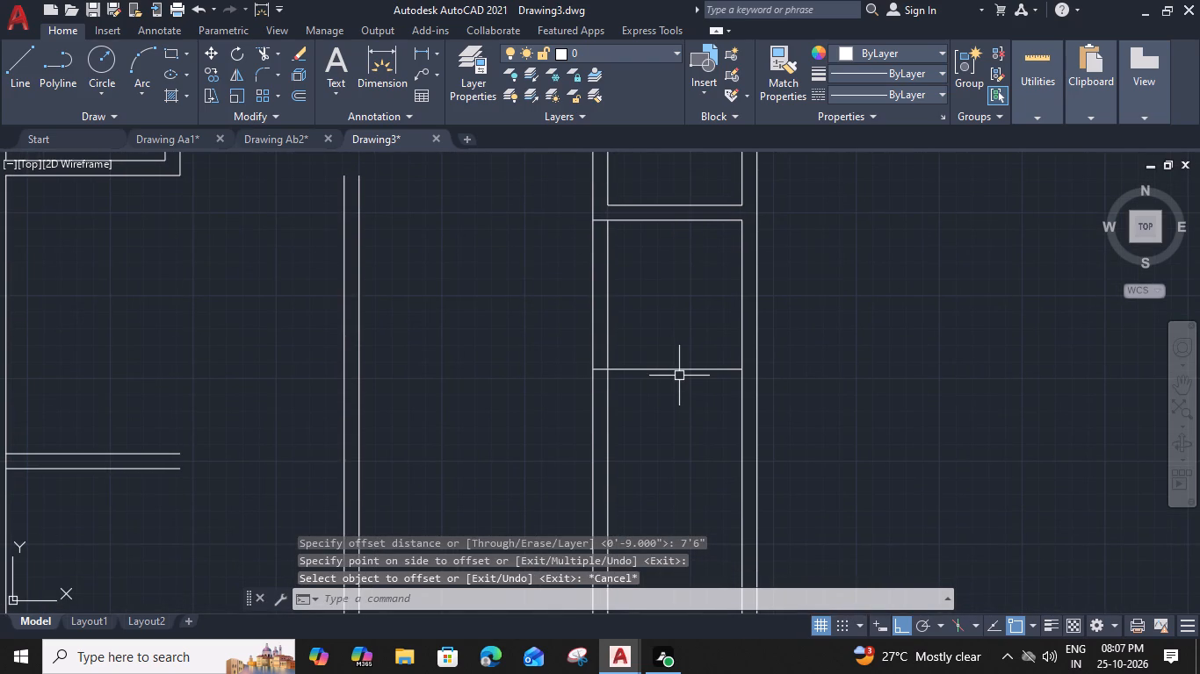
text(o)
key(space)
text(9")
key(Return)
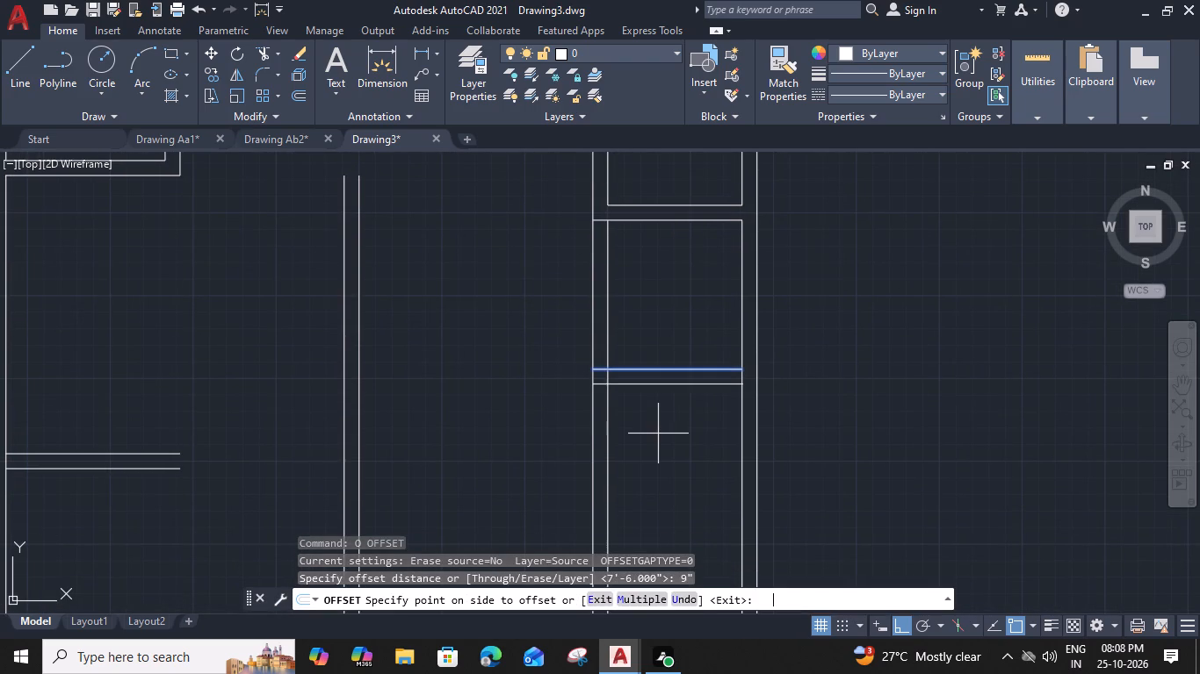
click(661, 456)
key(Escape)
Extend the 7'6" room's lower wall line to the outer wall, and trim the room's wall junctions and the partition lines below it.
key(t)
key(r)
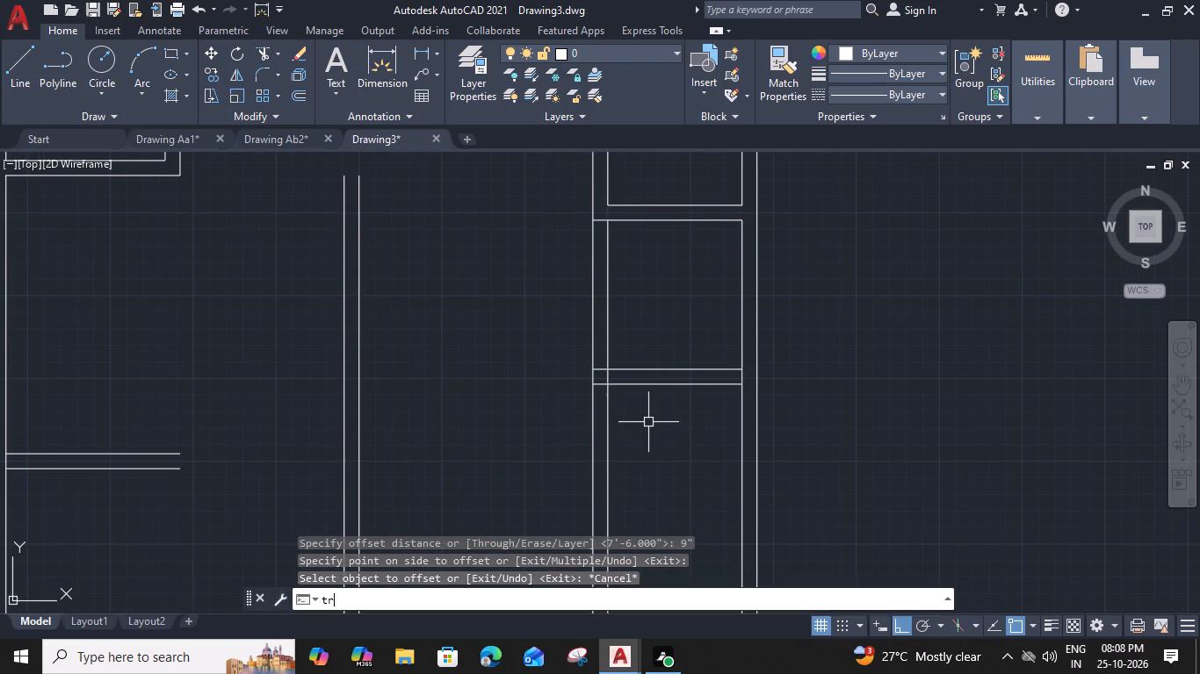
key(space)
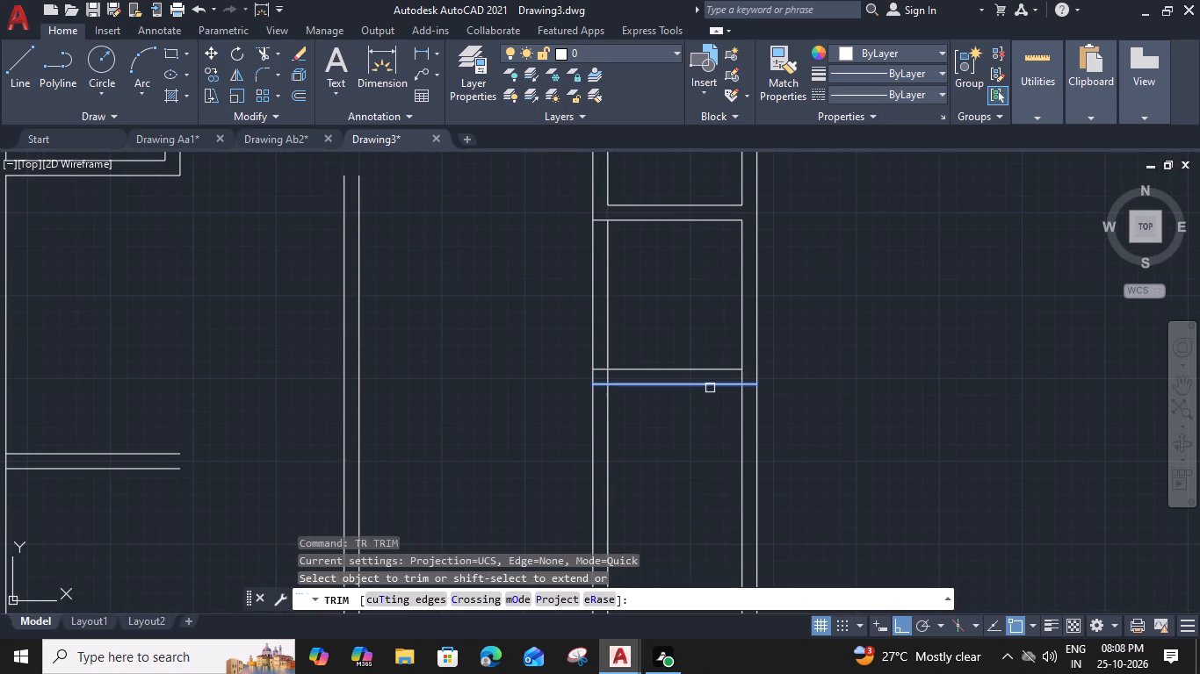
shift+click(711, 388)
click(742, 376)
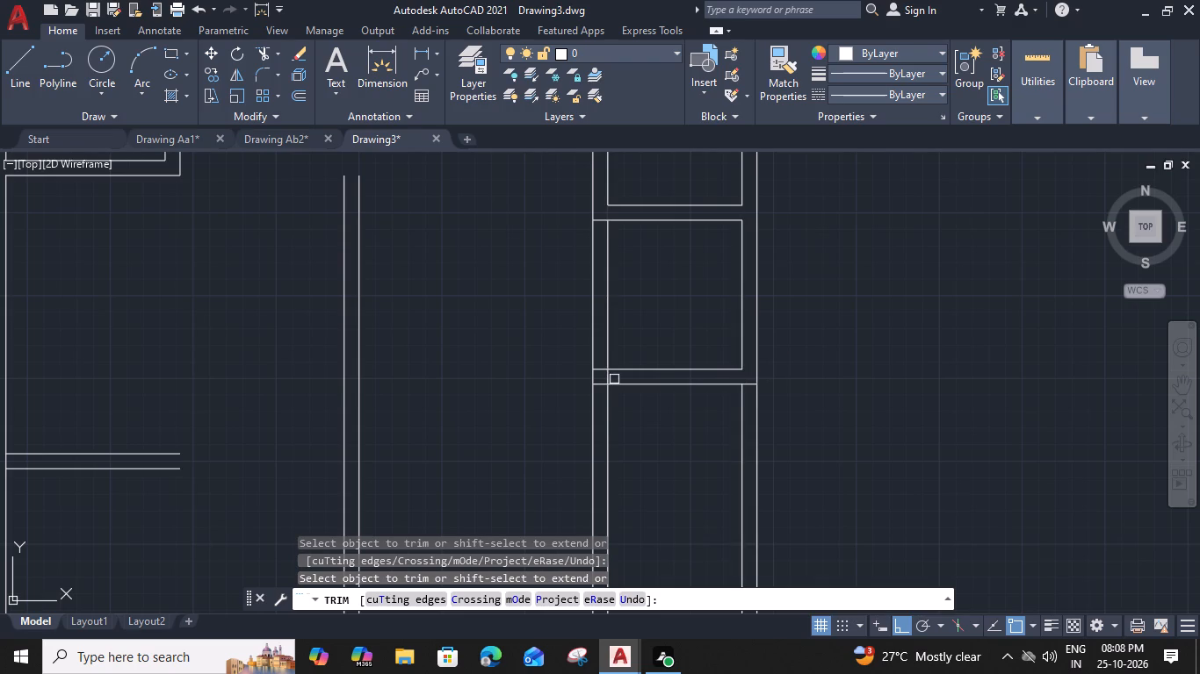
click(608, 377)
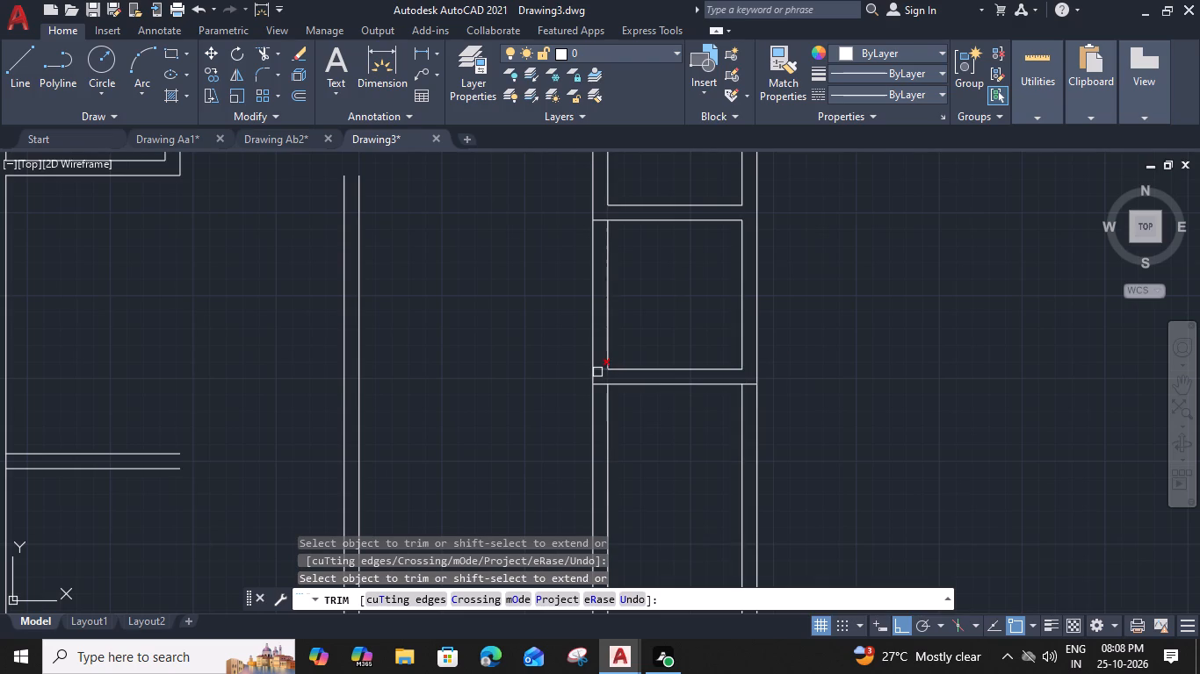
click(597, 372)
click(603, 219)
click(640, 416)
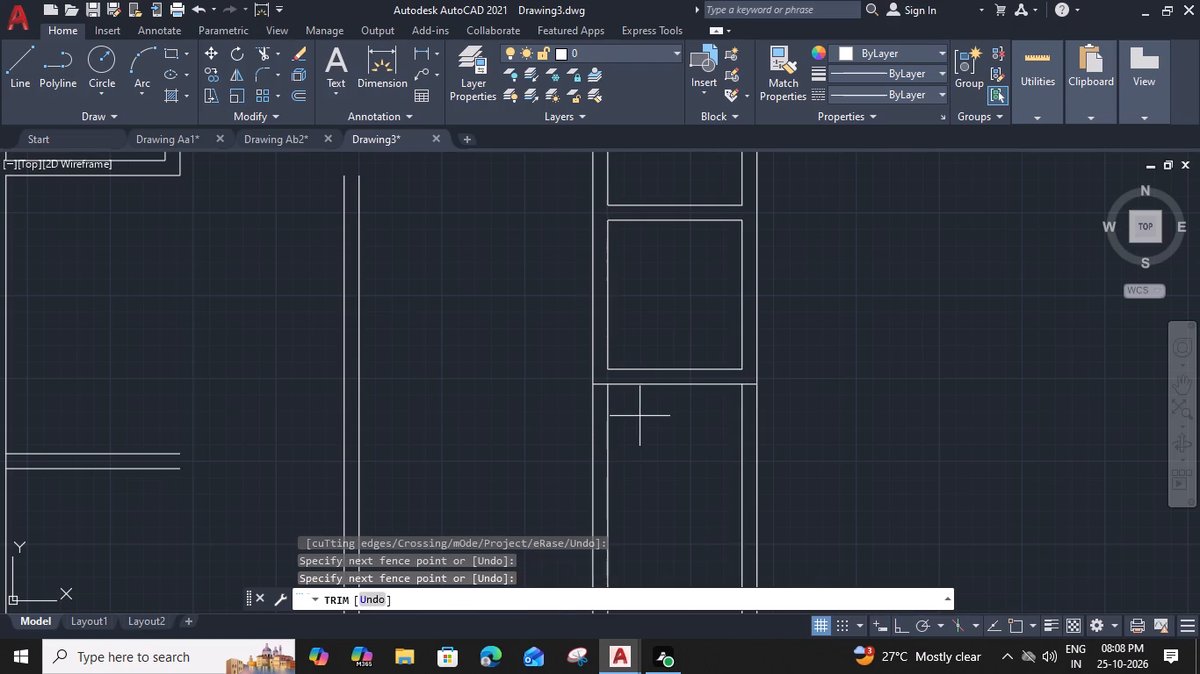
click(553, 424)
Extend the 7'6" room's lower wall line leftward across both lines of the 17' wide left room's right wall.
middle_drag(554, 421, 755, 456)
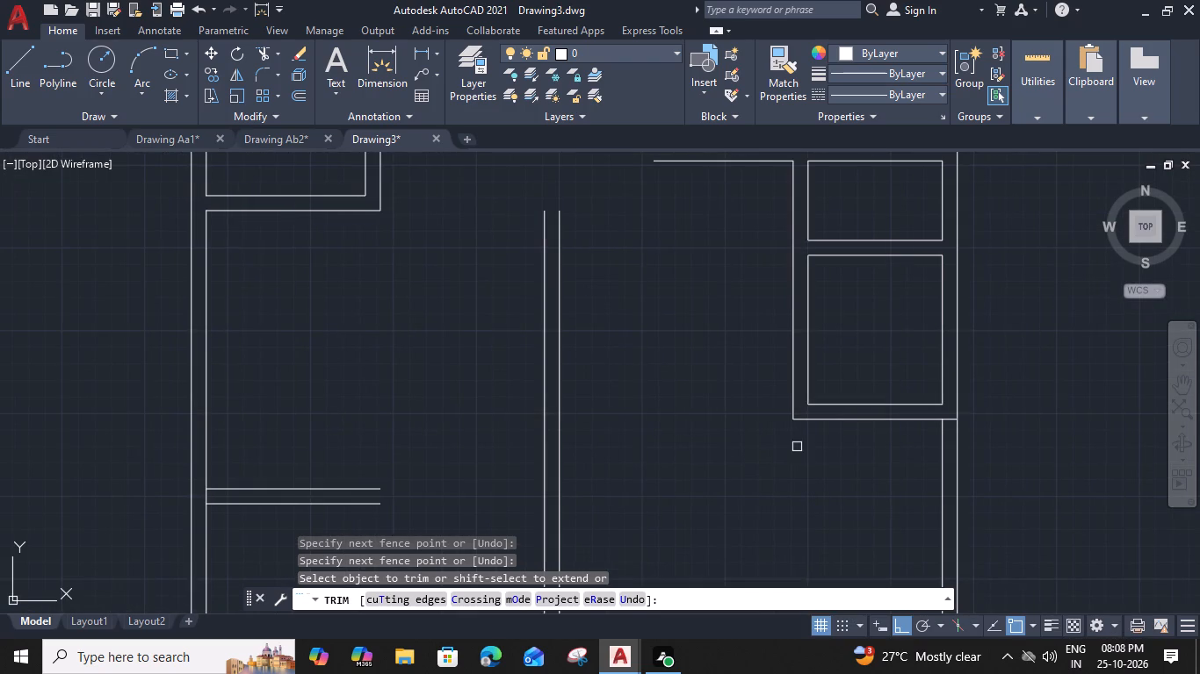
shift+click(816, 415)
shift+click(653, 417)
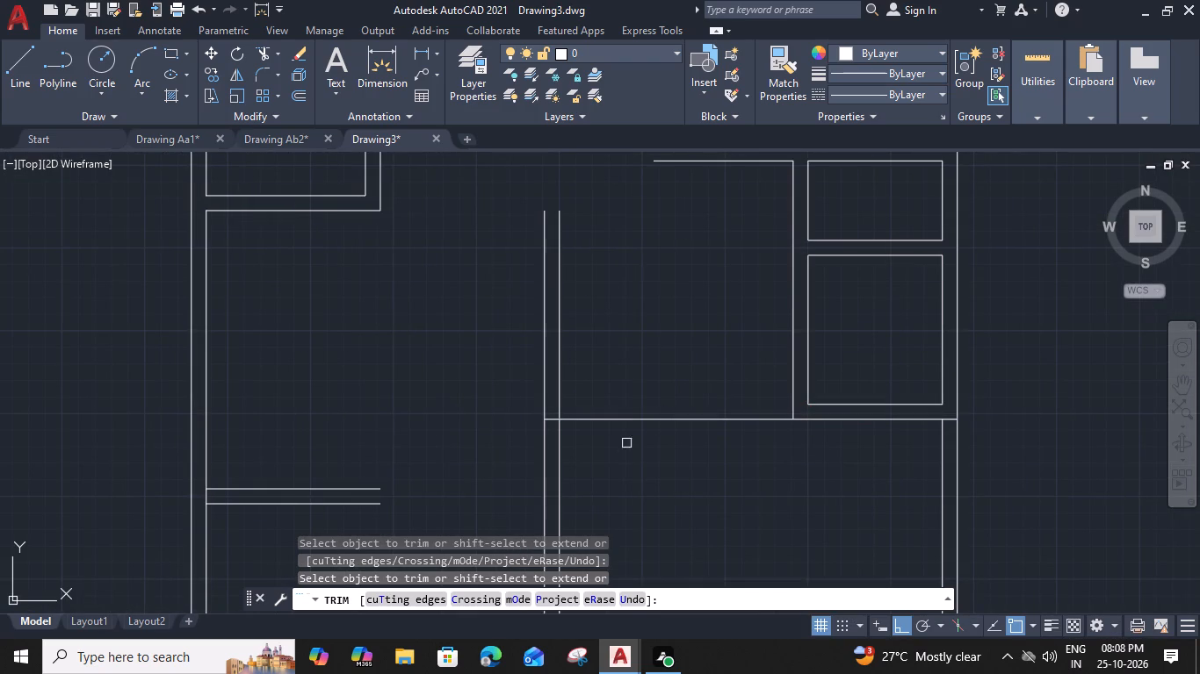
Extend both lines of the left room's bottom partition to its right wall, taking the lower line to the wall's outer line.
middle_drag(620, 449, 650, 445)
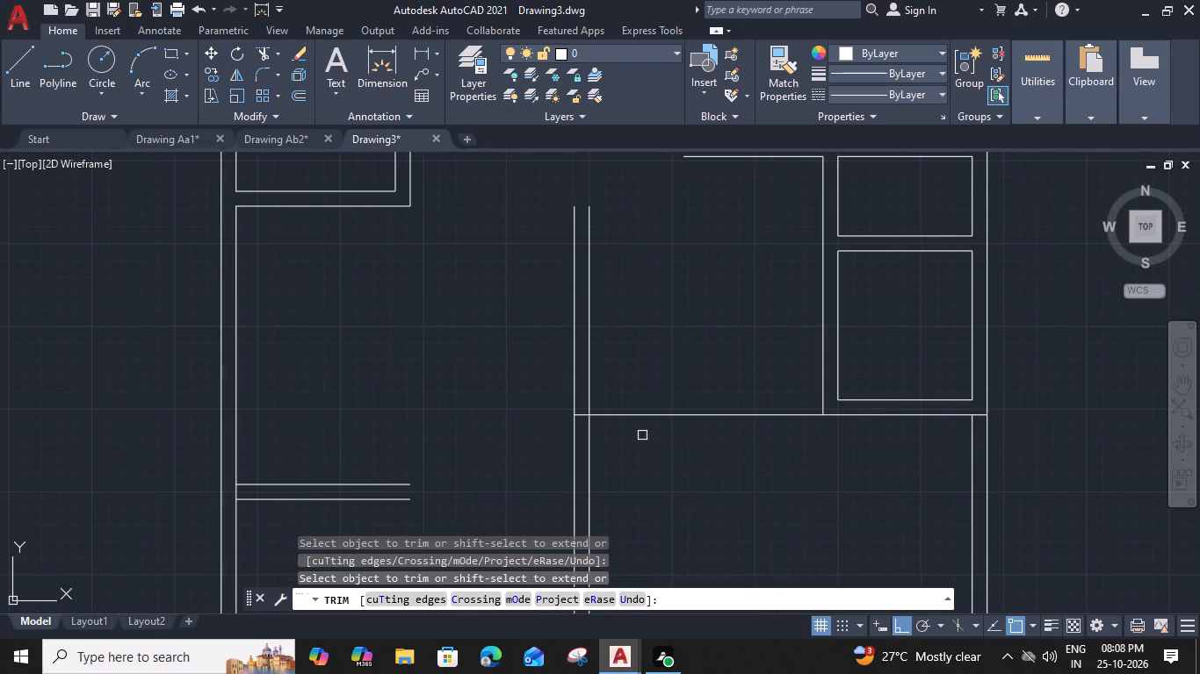
middle_drag(608, 455, 715, 449)
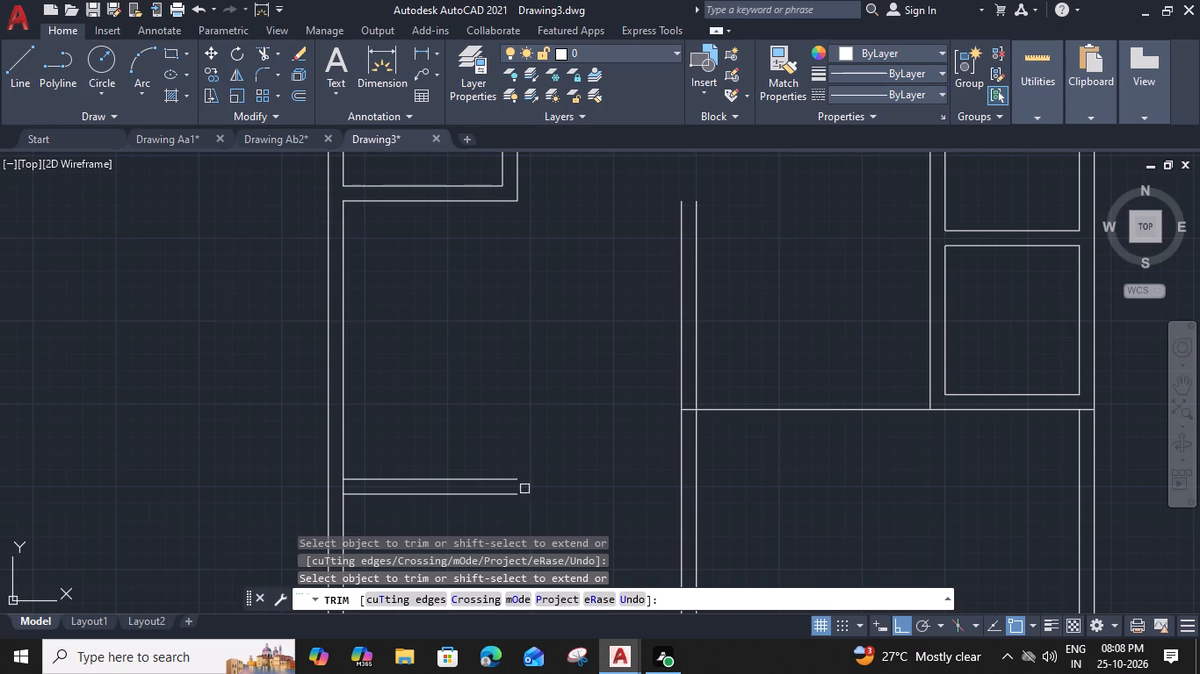
shift+click(502, 495)
shift+click(506, 480)
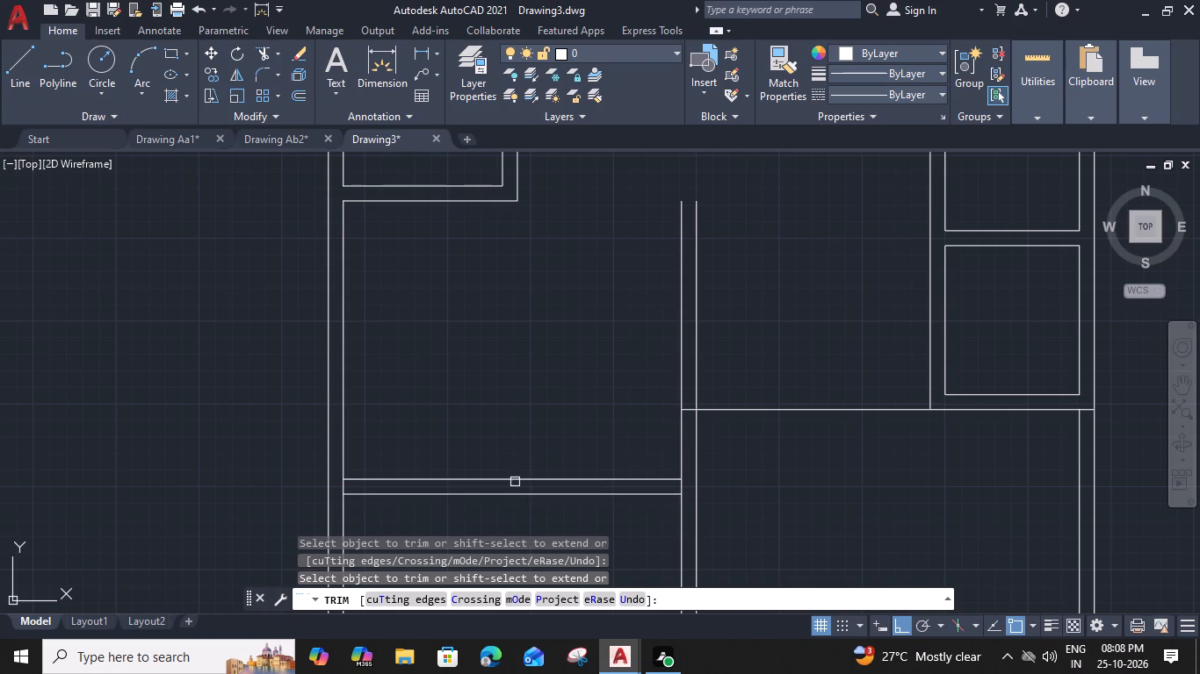
shift+click(650, 493)
Trim the left room's bottom wall junctions, the stub inside its right wall, and the right wall lines continuing below the room.
shift+scroll(669, 487, up, 2)
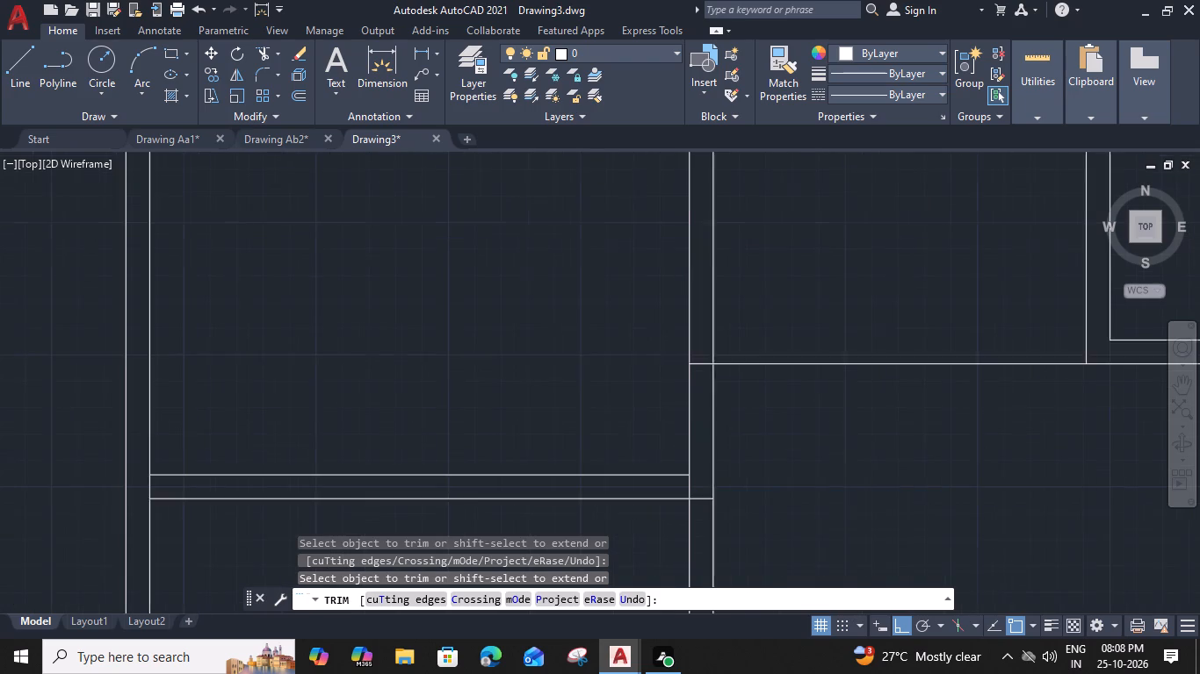
click(699, 485)
scroll(708, 453, down, 1)
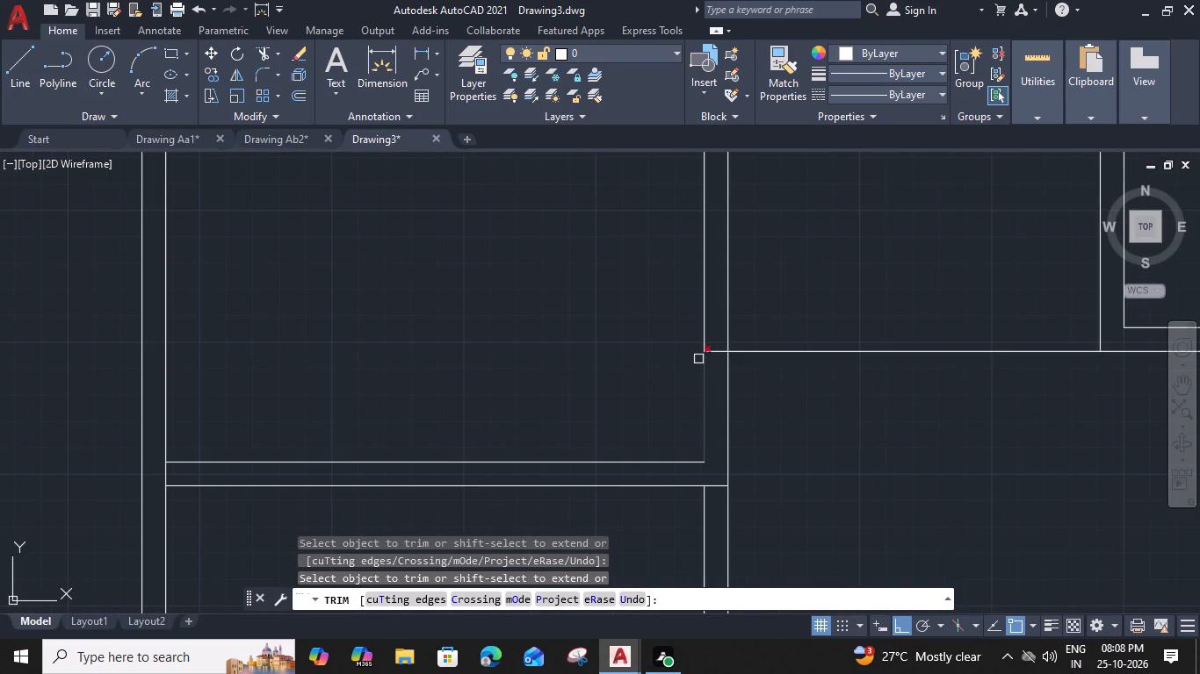
click(712, 352)
scroll(712, 352, down, 1)
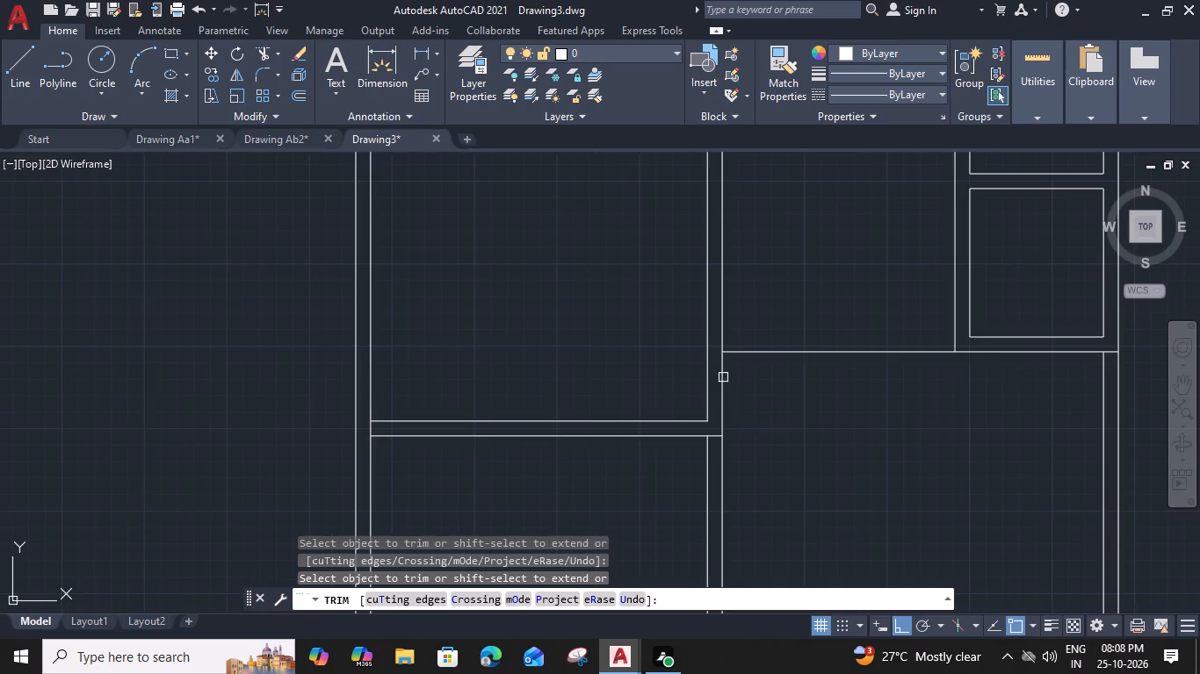
click(764, 477)
click(669, 495)
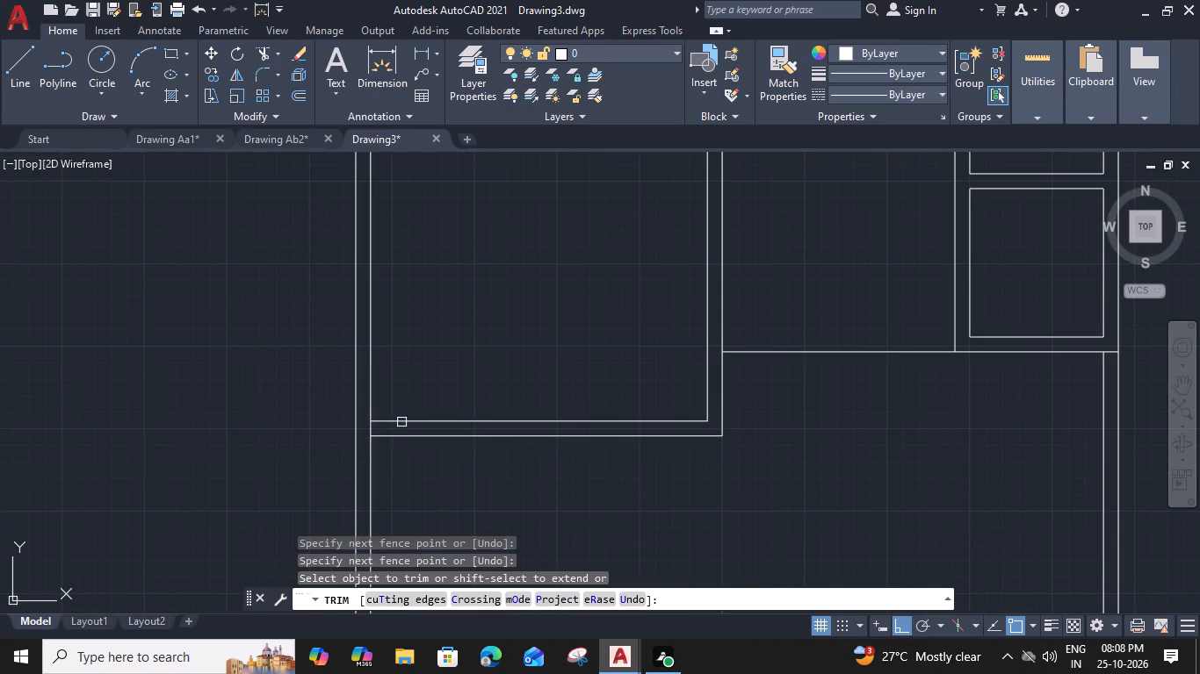
scroll(386, 419, up, 2)
click(352, 434)
scroll(354, 437, down, 3)
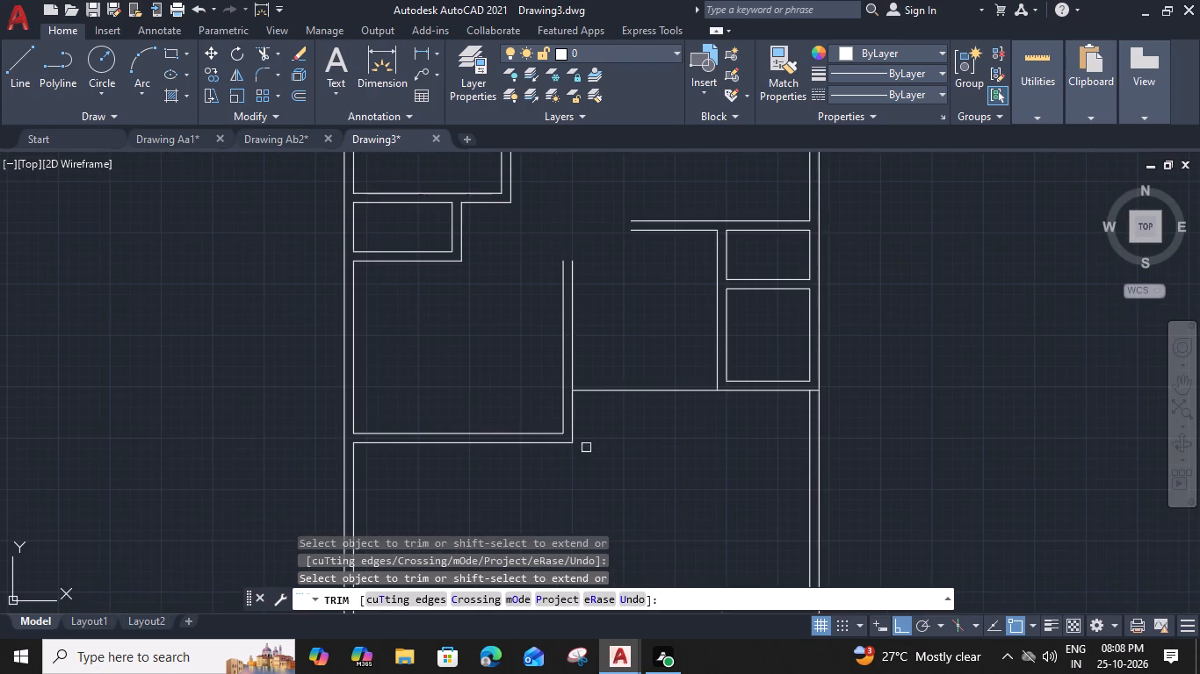
key(Escape)
Extend the 7'6" room's inner bottom line to the left room's right wall, and clear the line pieces crossing the partition between the rooms.
middle_drag(620, 409, 601, 461)
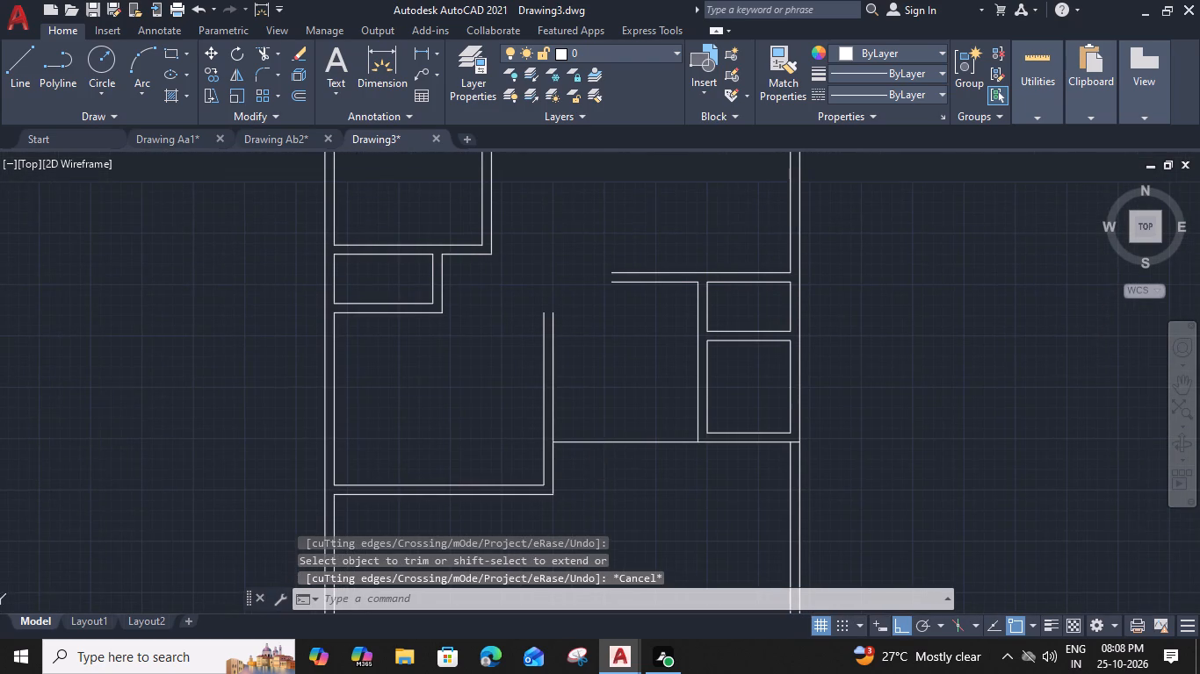
click(618, 441)
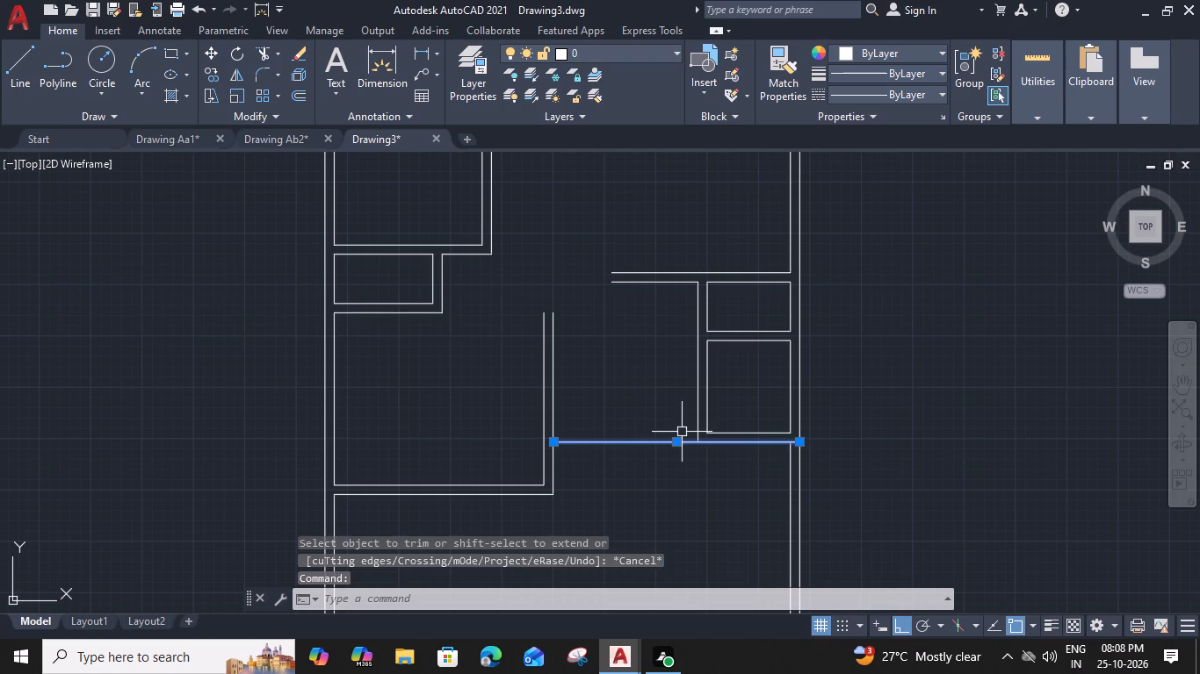
key(Escape)
key(e)
text(x)
key(space)
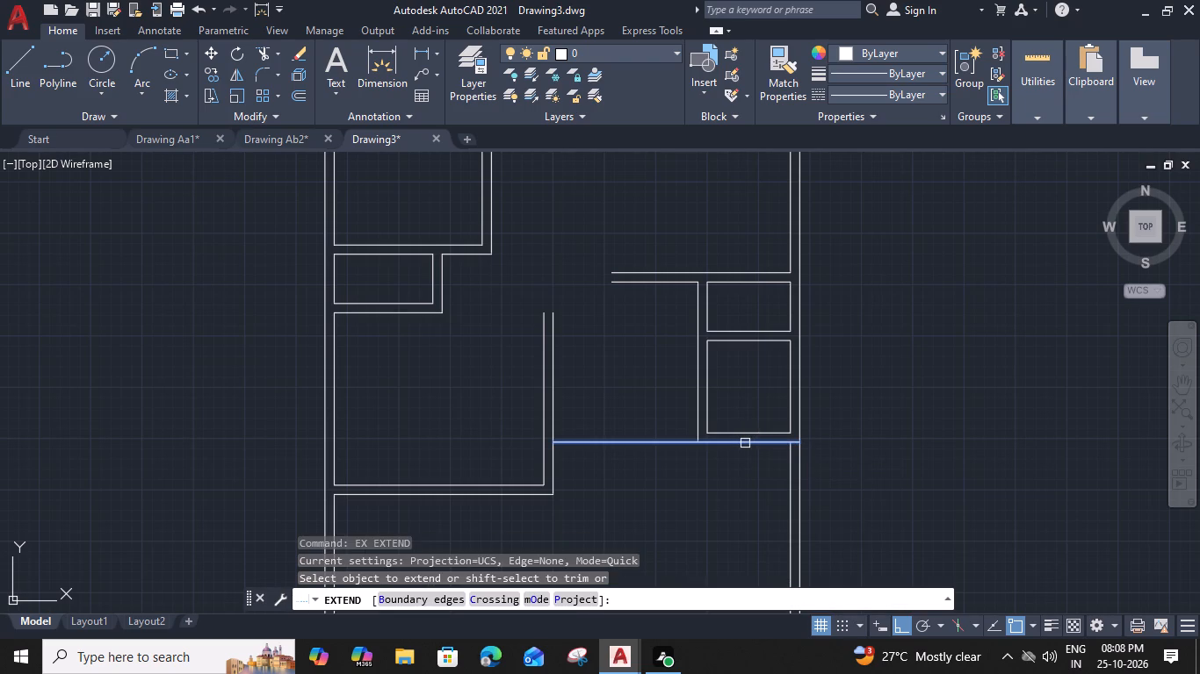
click(741, 432)
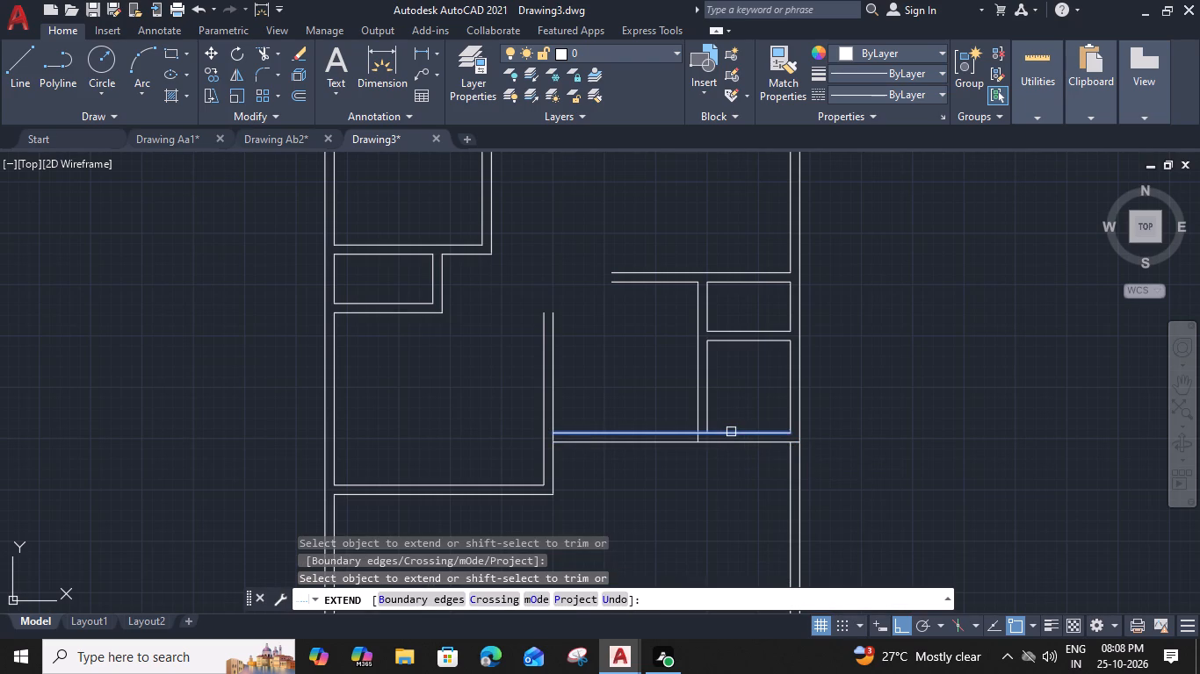
click(736, 435)
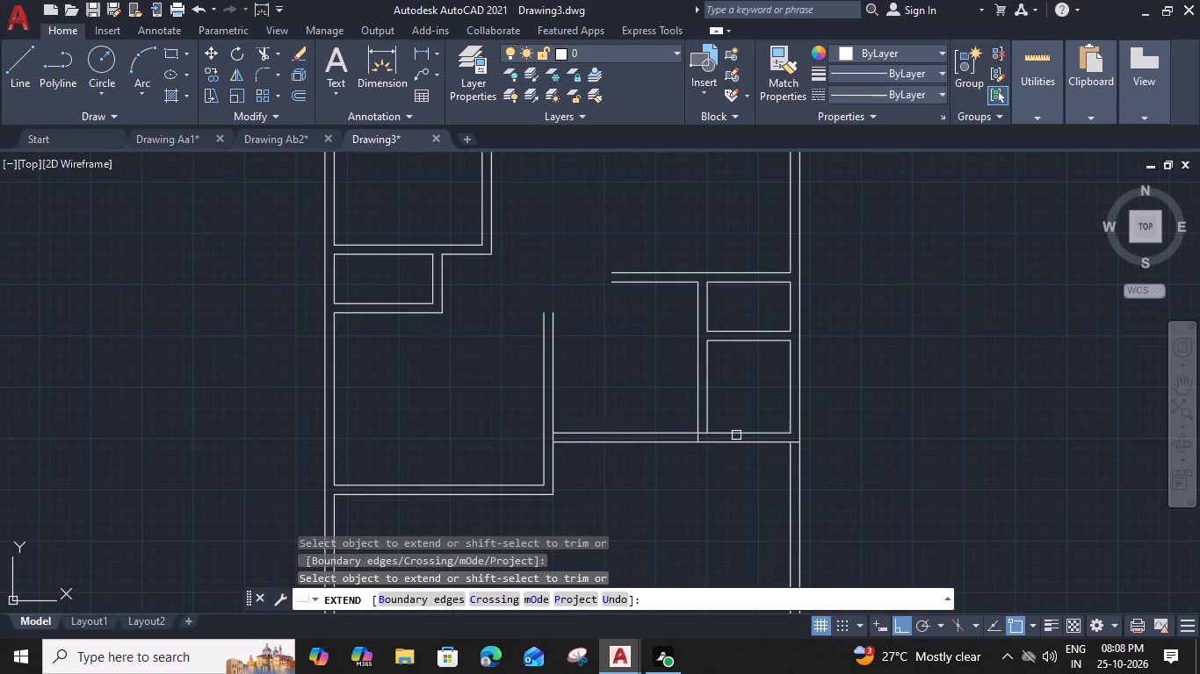
scroll(713, 435, up, 3)
shift+click(678, 426)
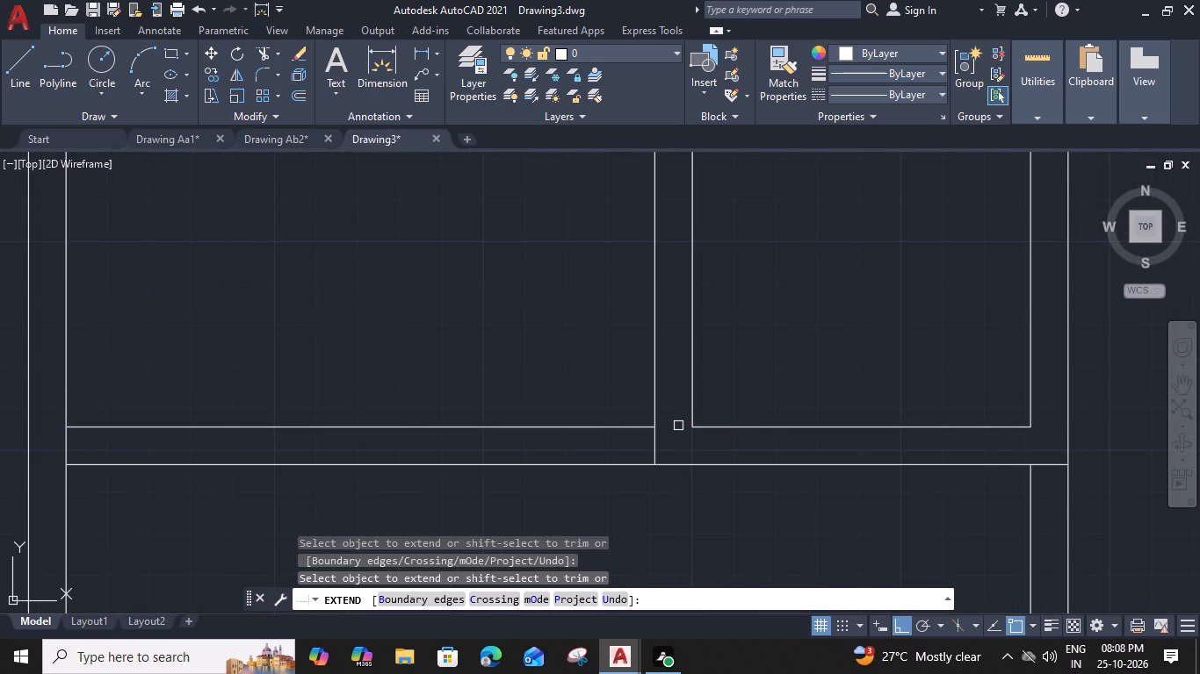
scroll(678, 426, down, 3)
scroll(675, 431, up, 3)
shift+click(669, 426)
scroll(666, 425, down, 2)
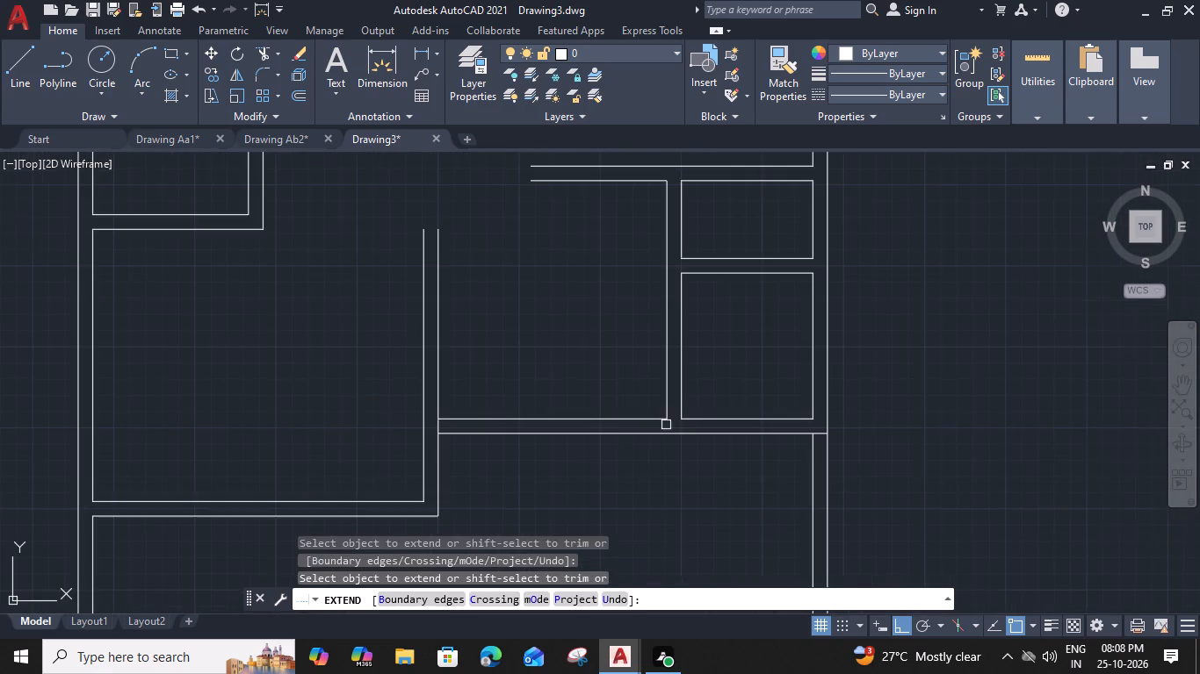
key(Escape)
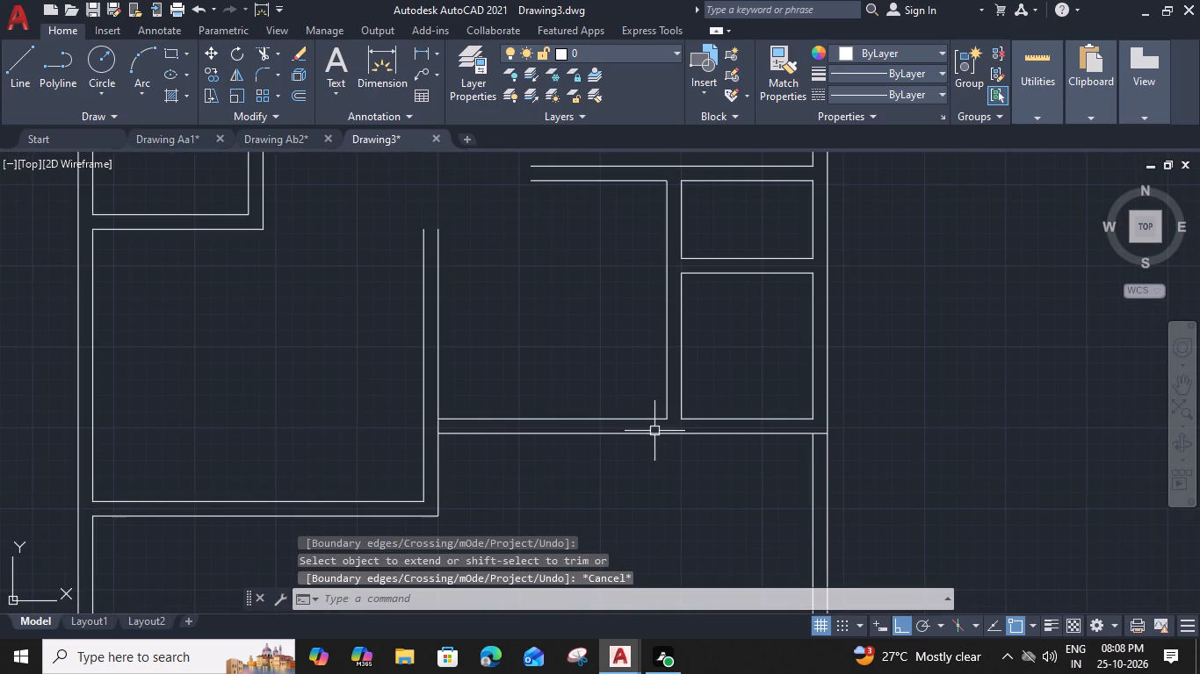
Trim the left room's outer right wall line between the two lines of the middle room's bottom wall.
middle_drag(553, 450, 640, 474)
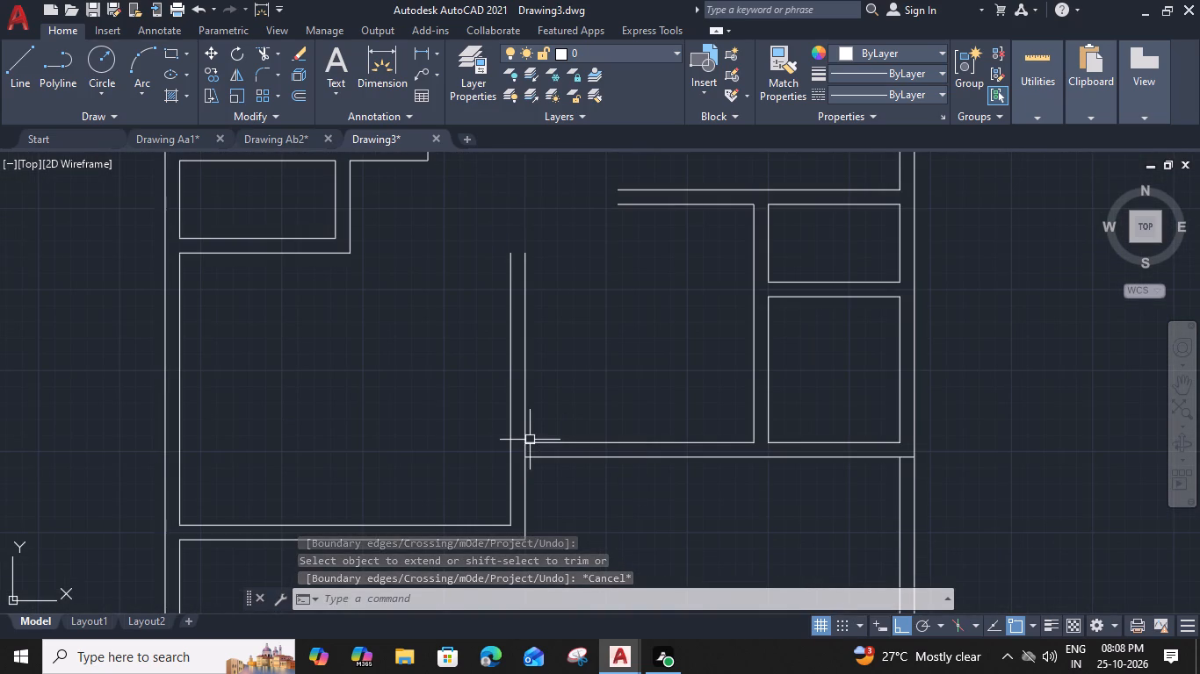
text(tr)
key(space)
scroll(522, 454, up, 1)
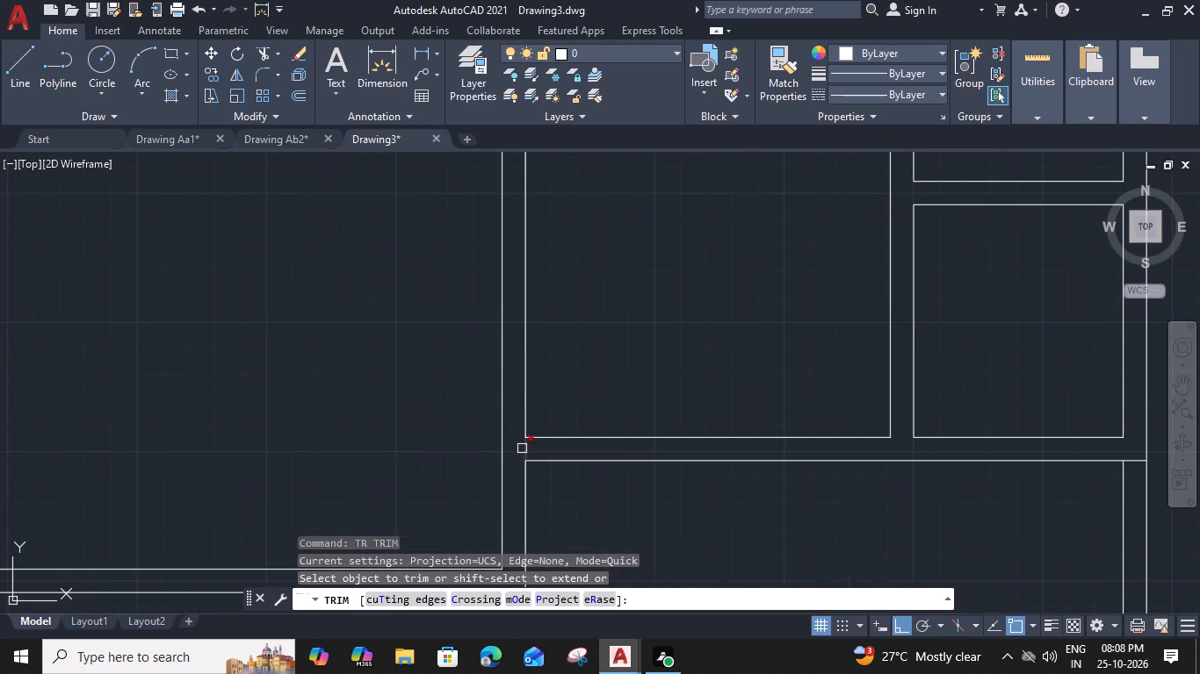
click(522, 447)
key(Escape)
scroll(545, 405, down, 2)
Fillet the inner and outer wall lines of the middle room's left and top walls into closed square corners.
middle_drag(615, 361, 613, 383)
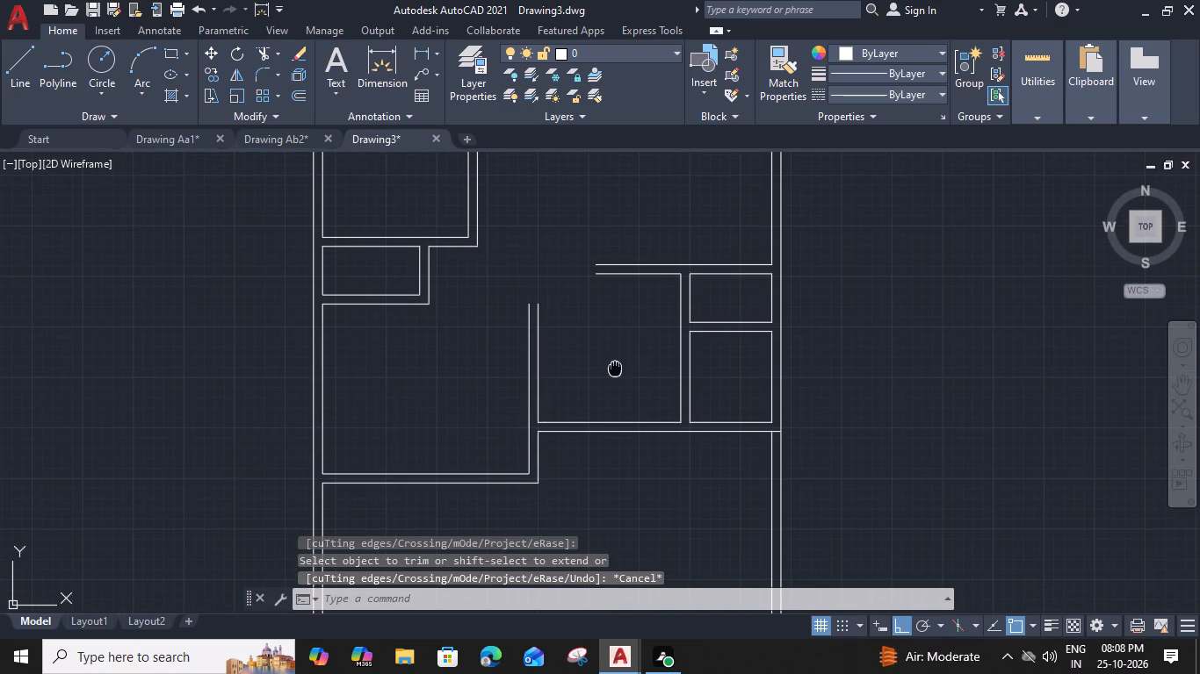
middle_drag(613, 383, 608, 463)
key(f)
key(space)
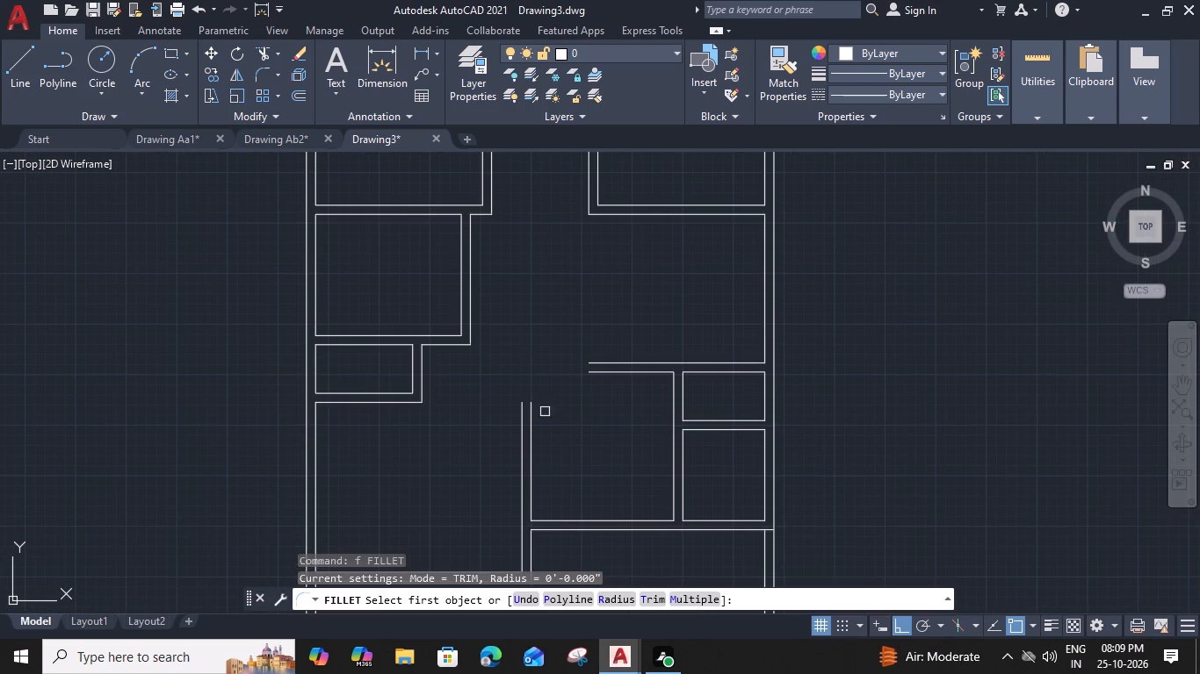
click(535, 412)
click(626, 369)
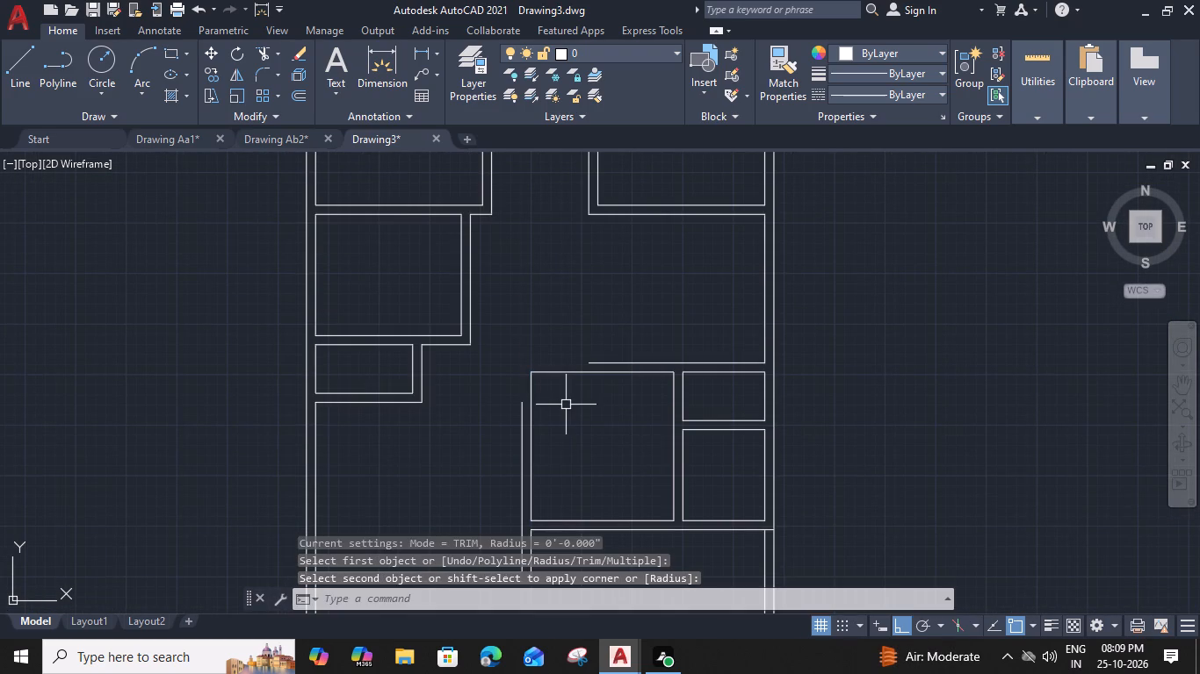
key(space)
click(523, 422)
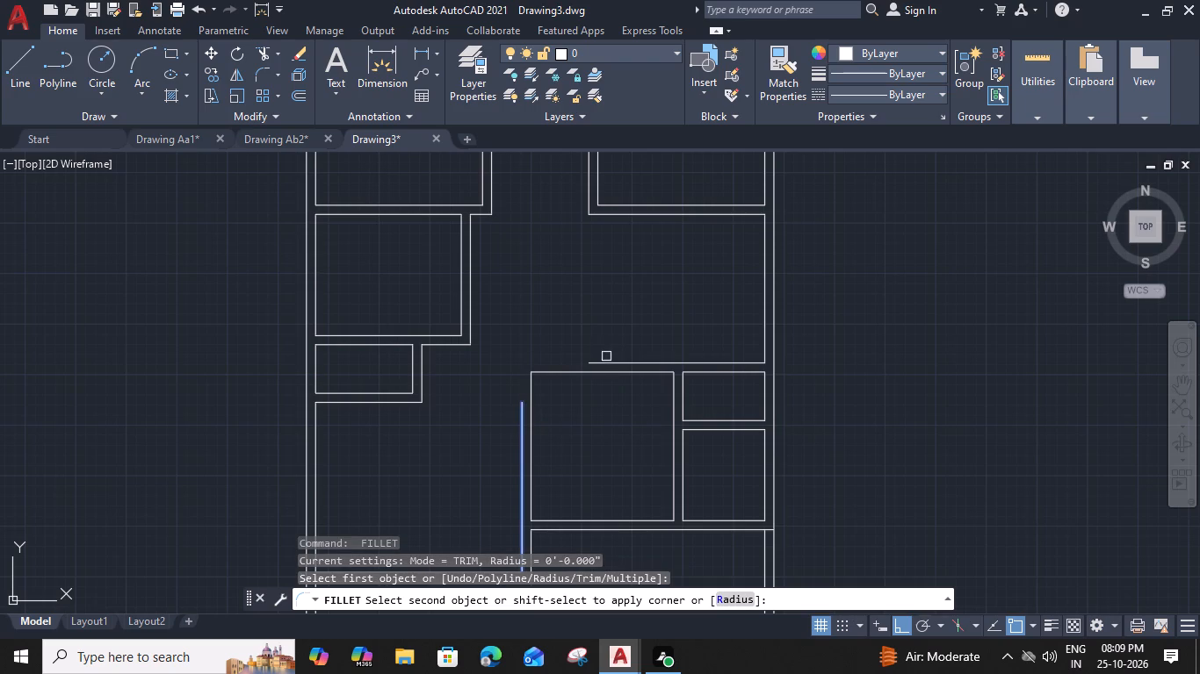
click(606, 365)
key(Escape)
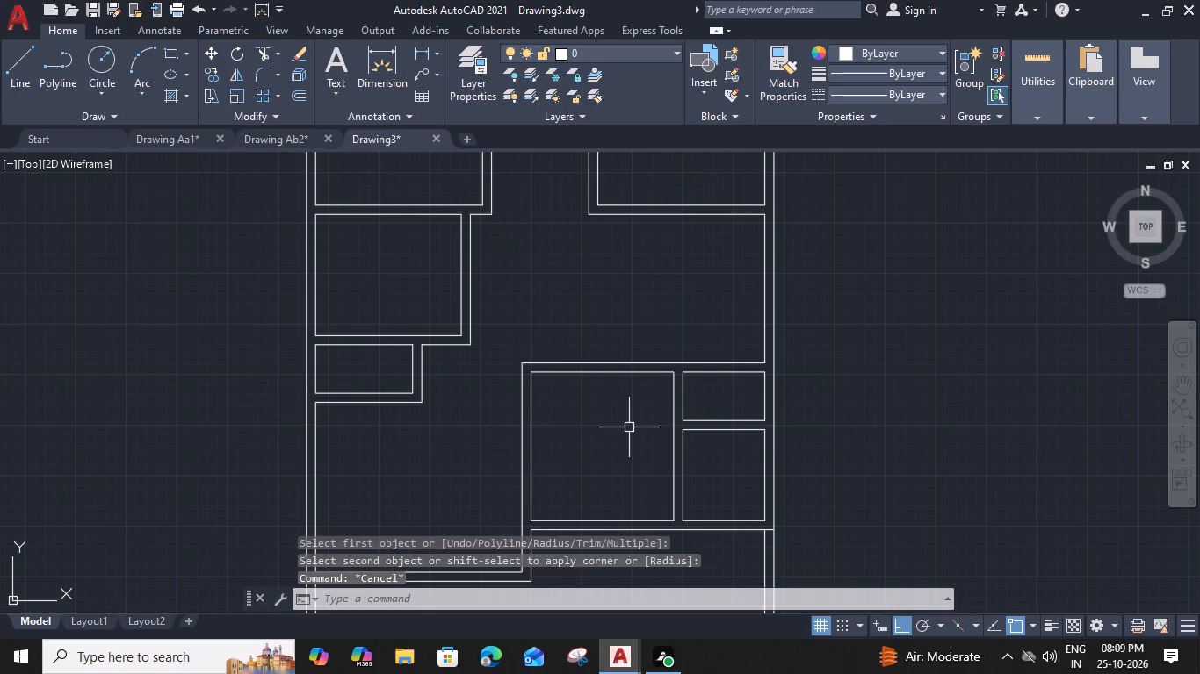
Measure the width and depth of the newly enclosed middle room.
text(mea)
key(space)
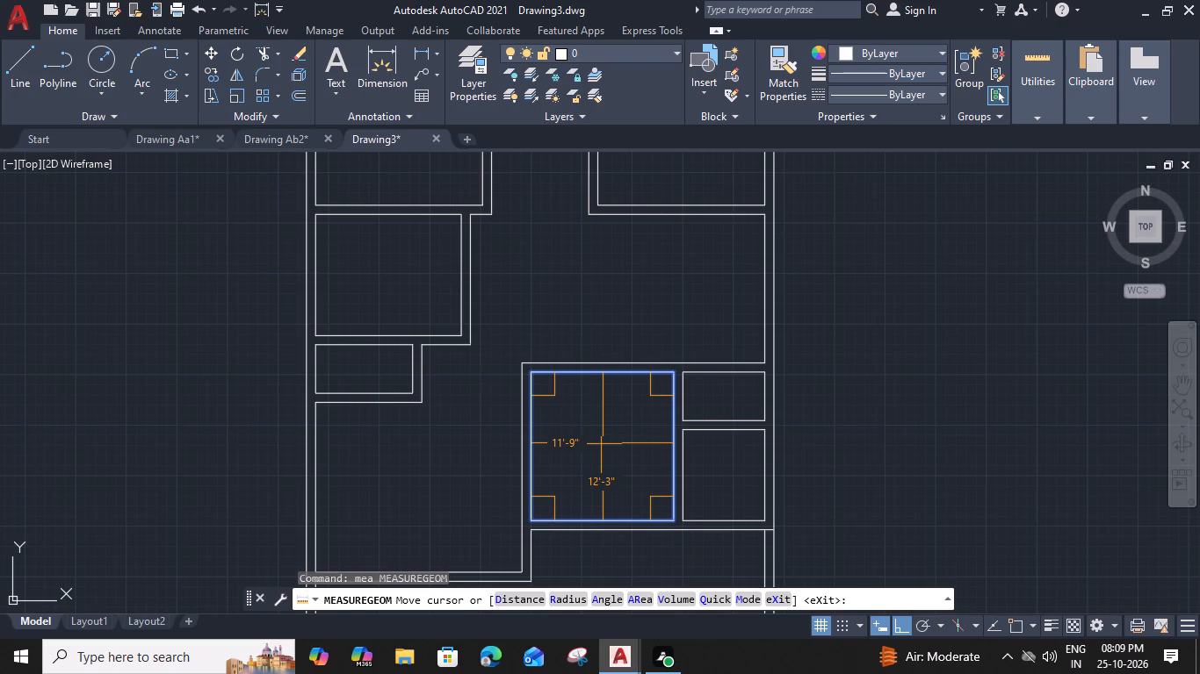
key(Escape)
Offset both lines of the middle room's left wall 1' to the right.
middle_drag(467, 443, 515, 440)
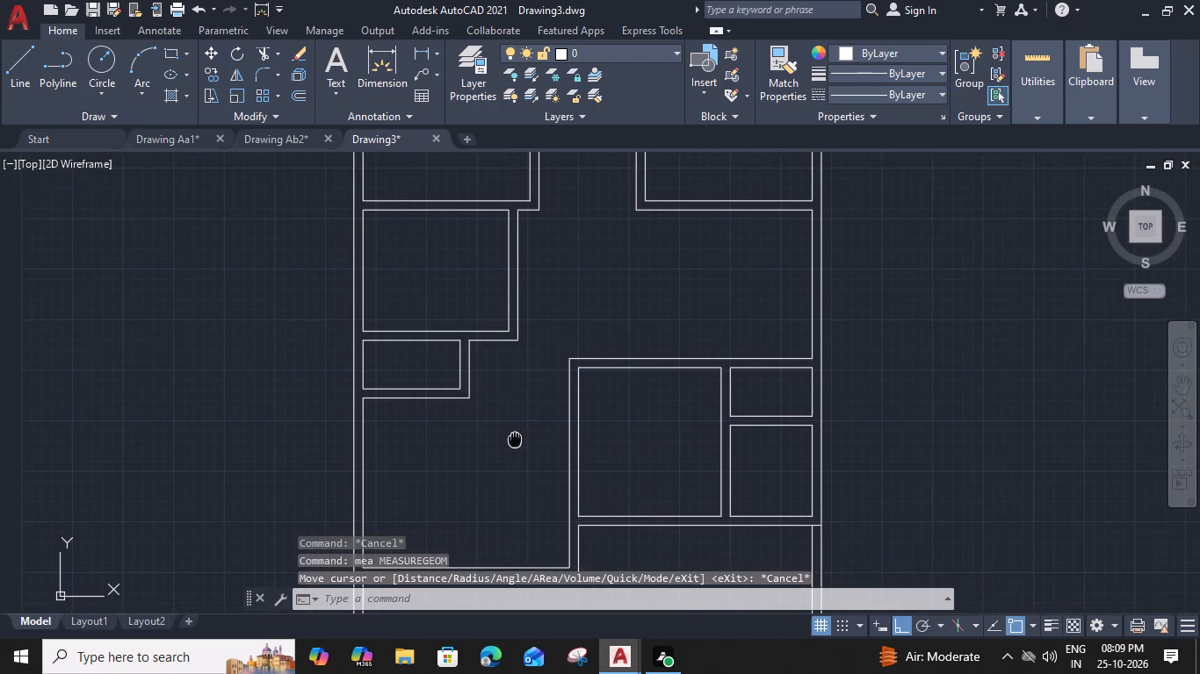
middle_drag(515, 440, 523, 448)
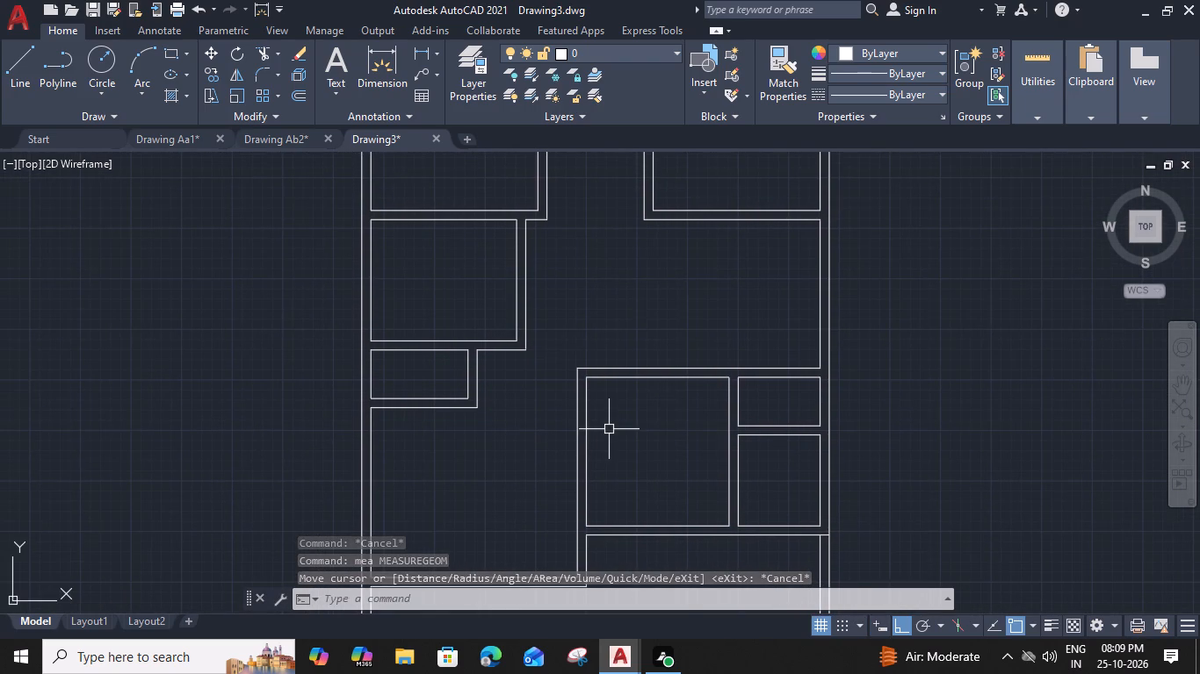
click(589, 427)
key(i)
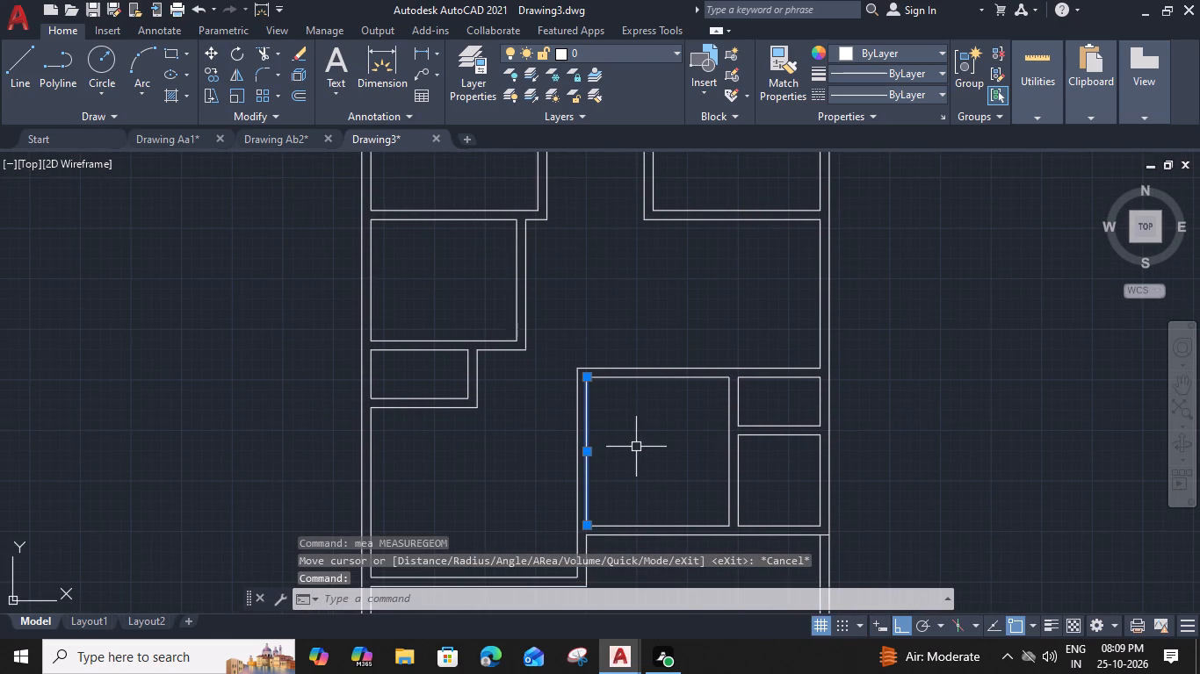
key(BackSpace)
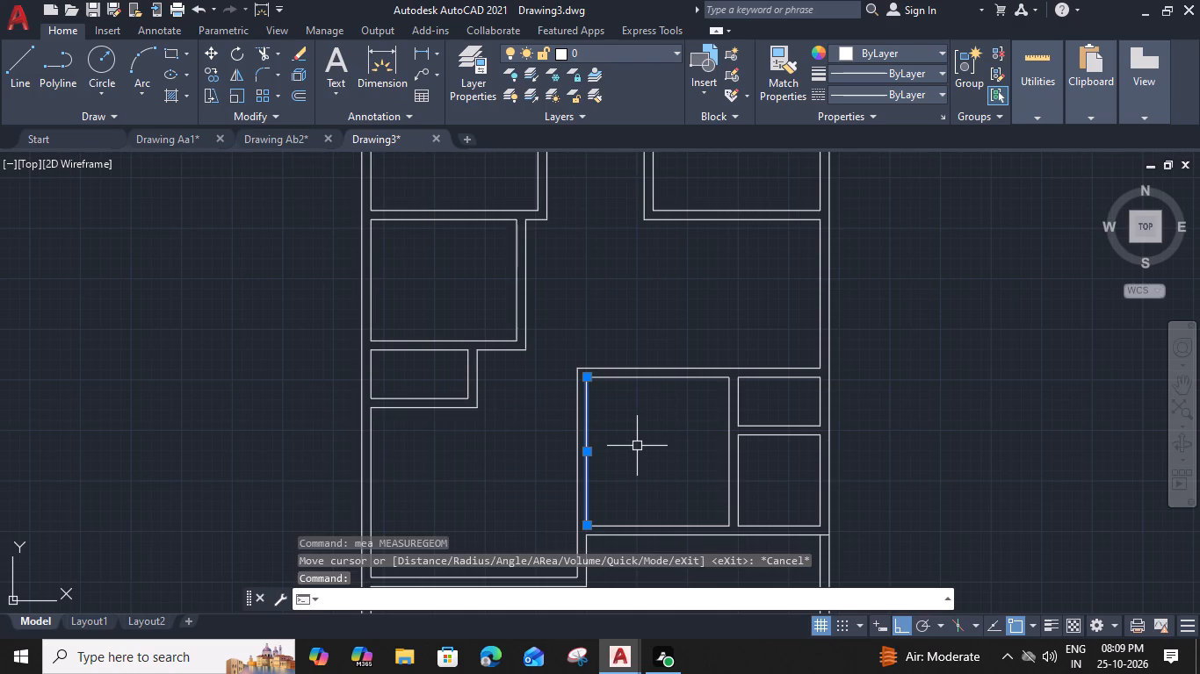
key(o)
key(space)
text(1')
key(space)
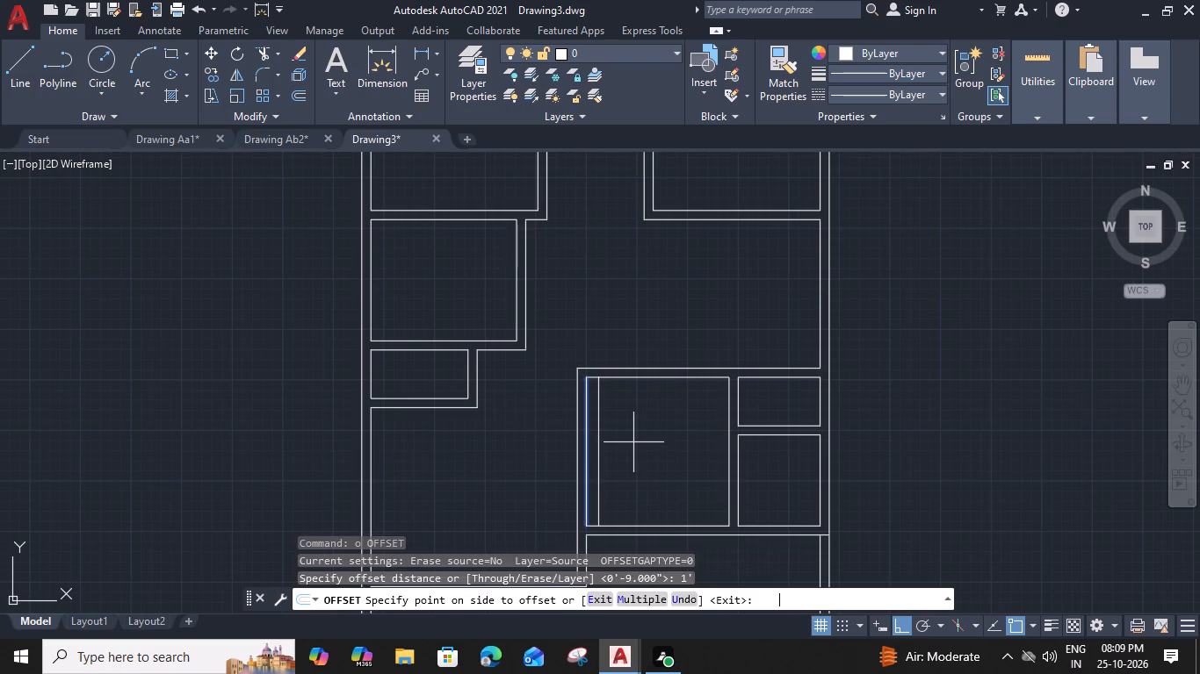
click(638, 446)
scroll(582, 450, up, 2)
click(570, 445)
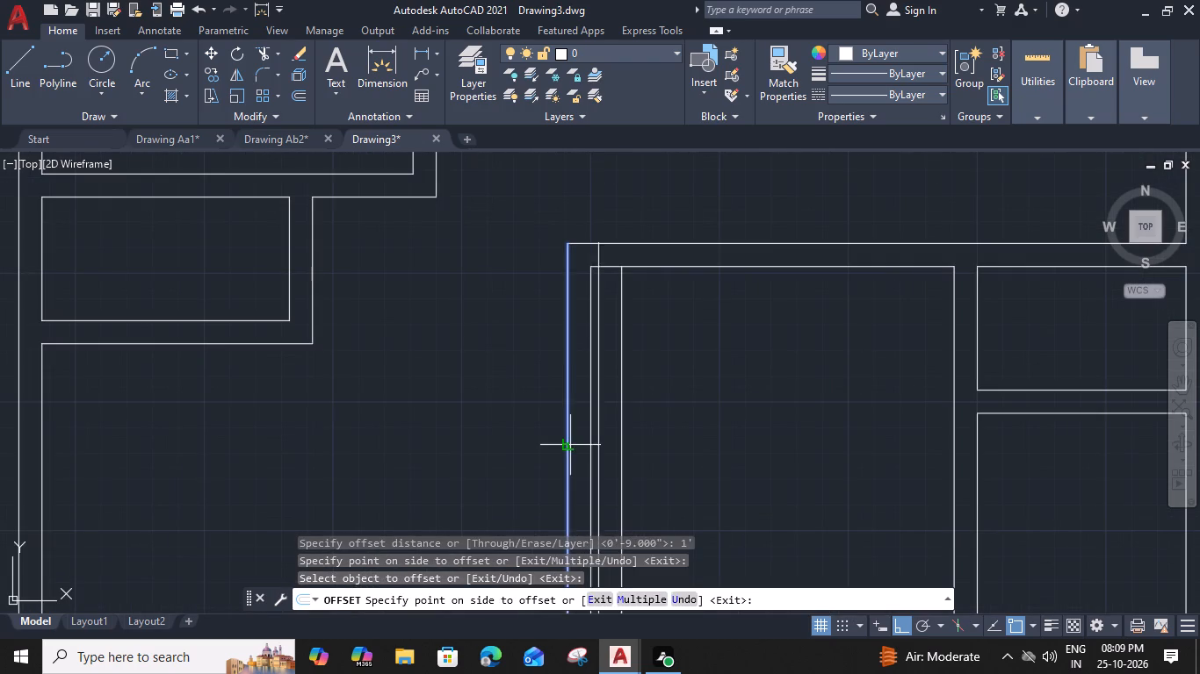
click(596, 444)
key(Escape)
Trim the middle room's top and bottom wall lines back to its new left wall lines at both corners.
text(tr)
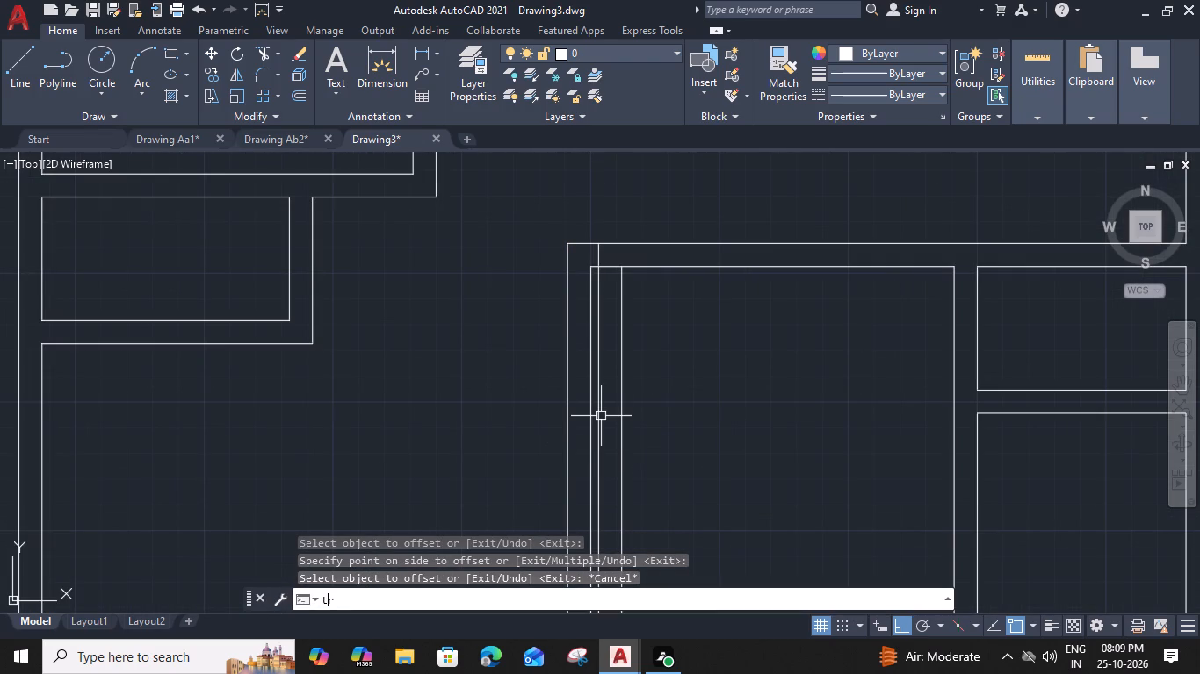
key(space)
middle_drag(625, 434, 614, 217)
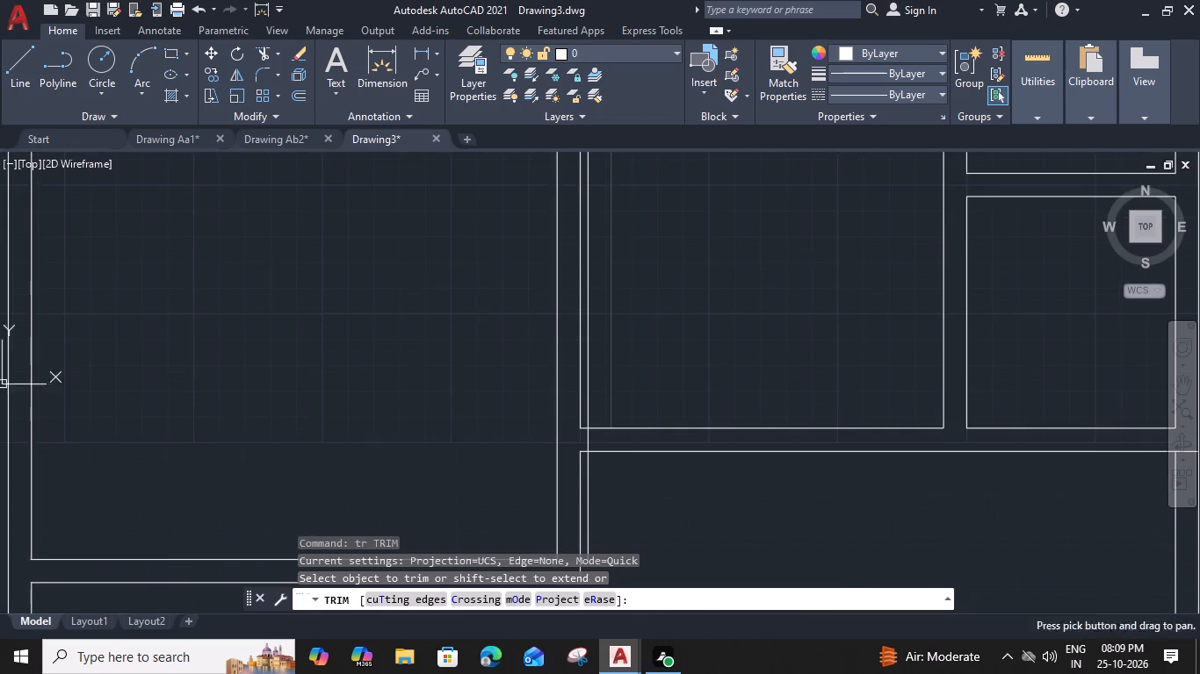
scroll(580, 441, up, 2)
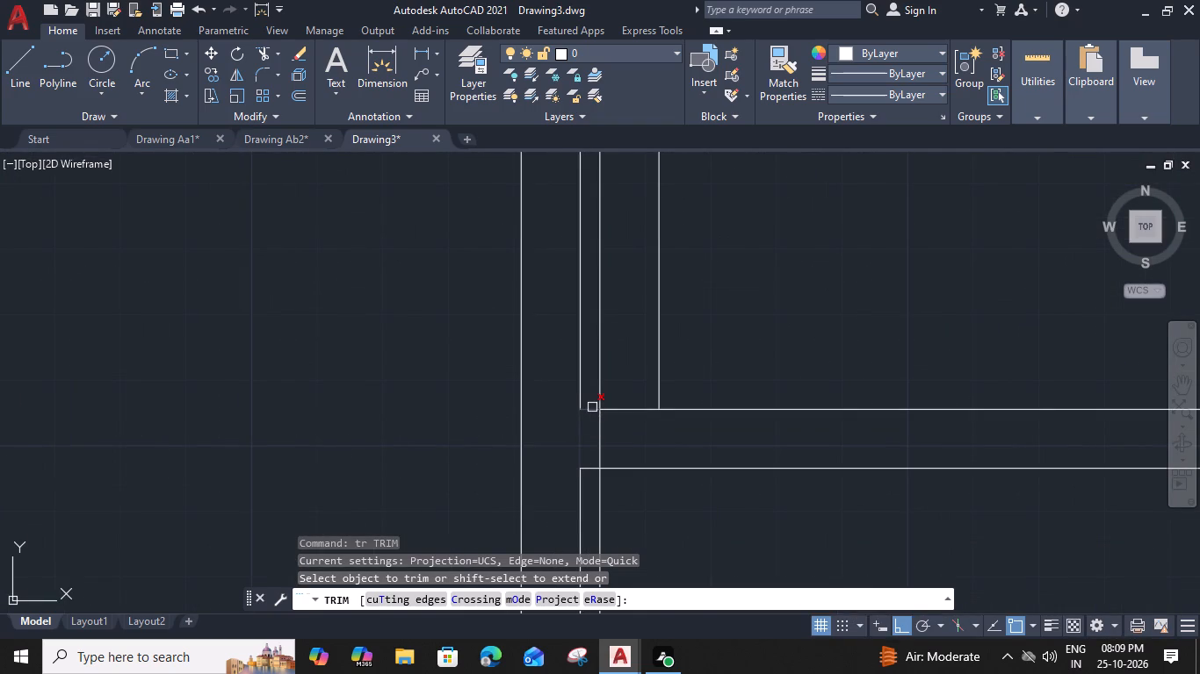
click(591, 410)
click(592, 466)
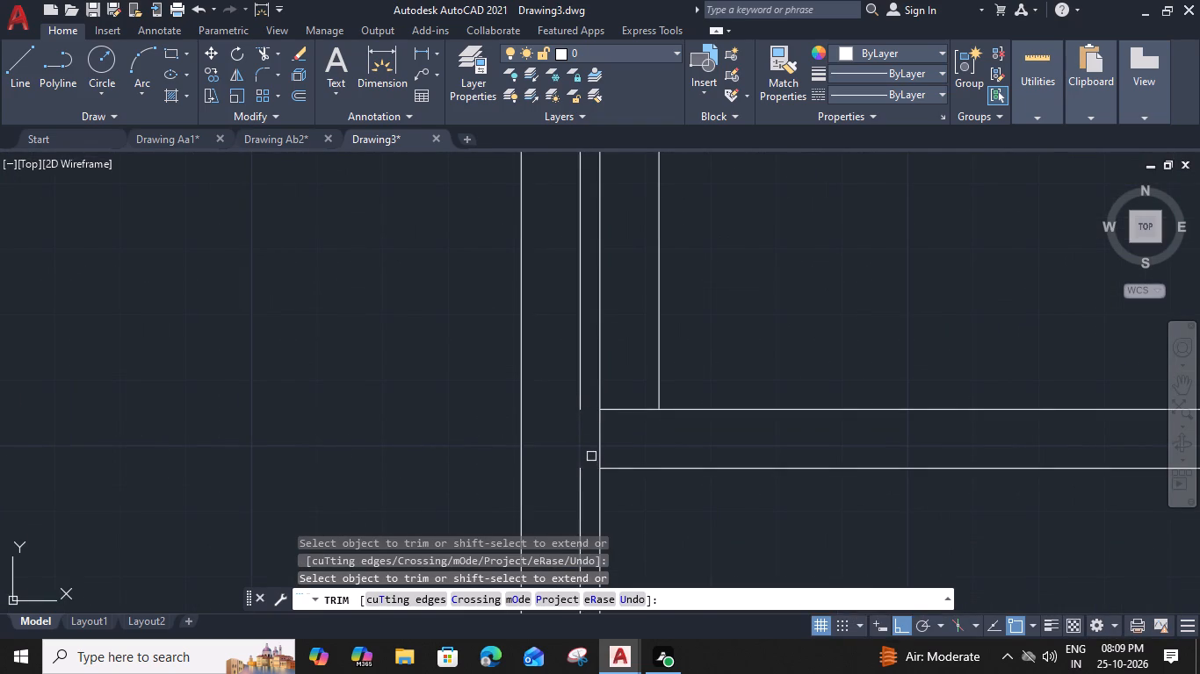
scroll(591, 456, down, 2)
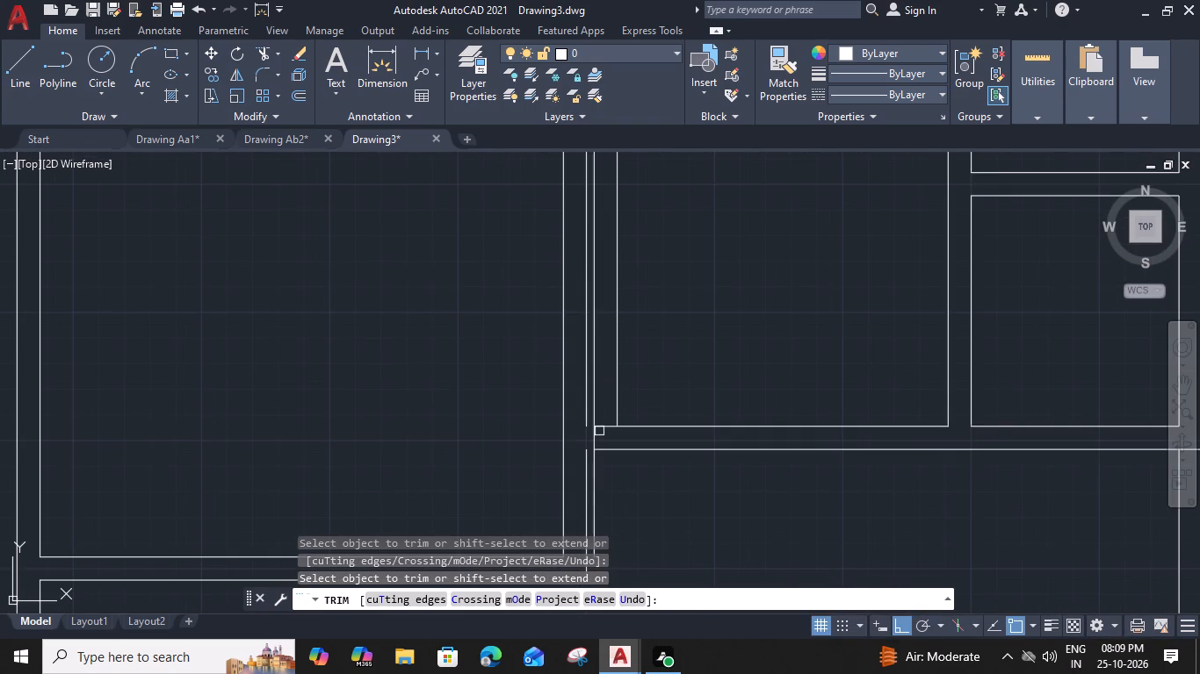
click(603, 423)
middle_drag(606, 412, 598, 561)
scroll(574, 169, up, 3)
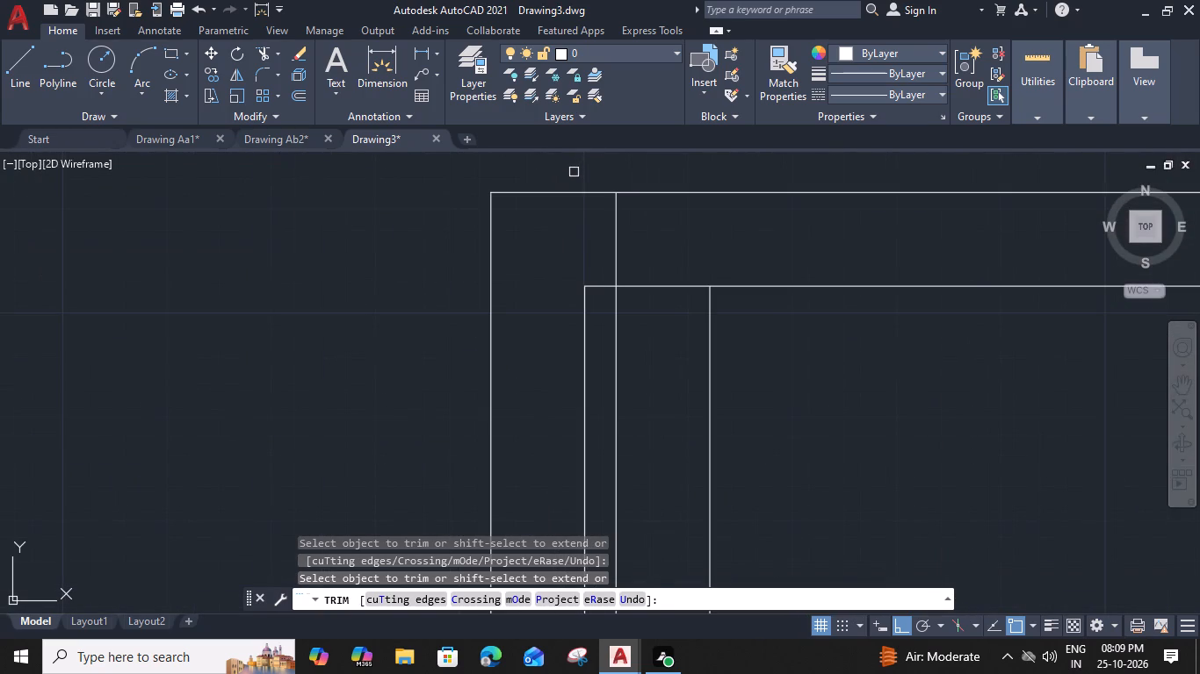
click(589, 190)
click(596, 287)
click(641, 287)
Remove the middle room's old left wall lines and extend the left room's inner bottom wall line to the new wall.
scroll(641, 287, down, 5)
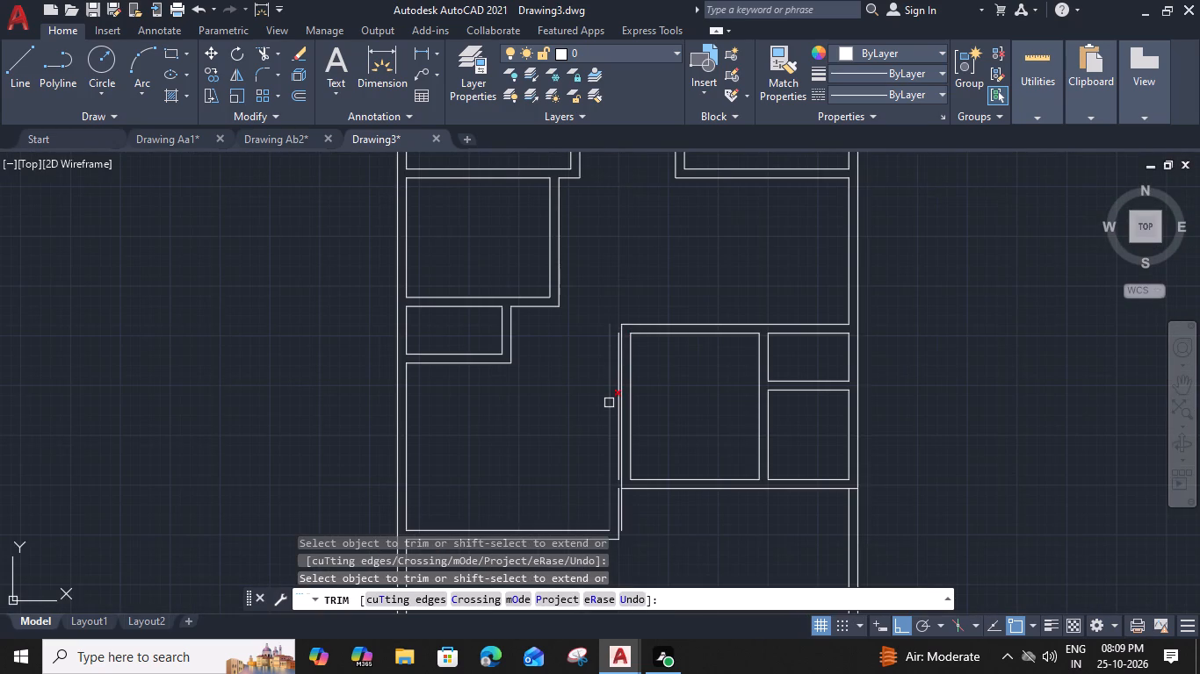
middle_drag(613, 496, 608, 413)
scroll(605, 438, up, 3)
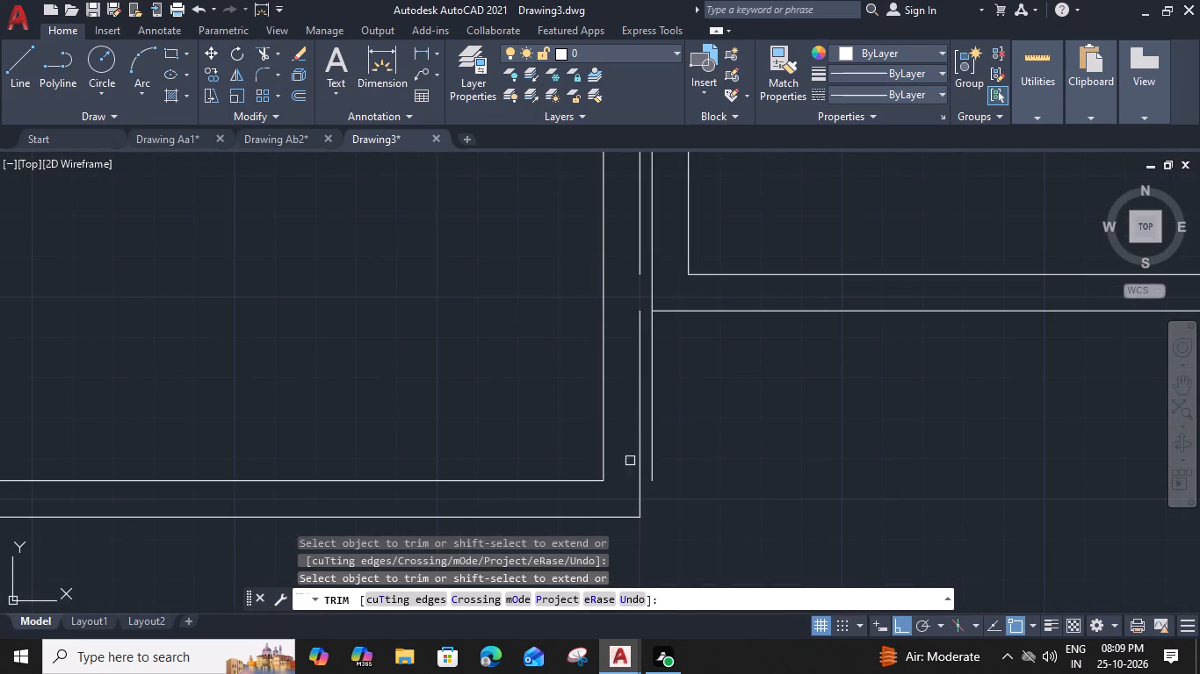
click(639, 465)
click(604, 435)
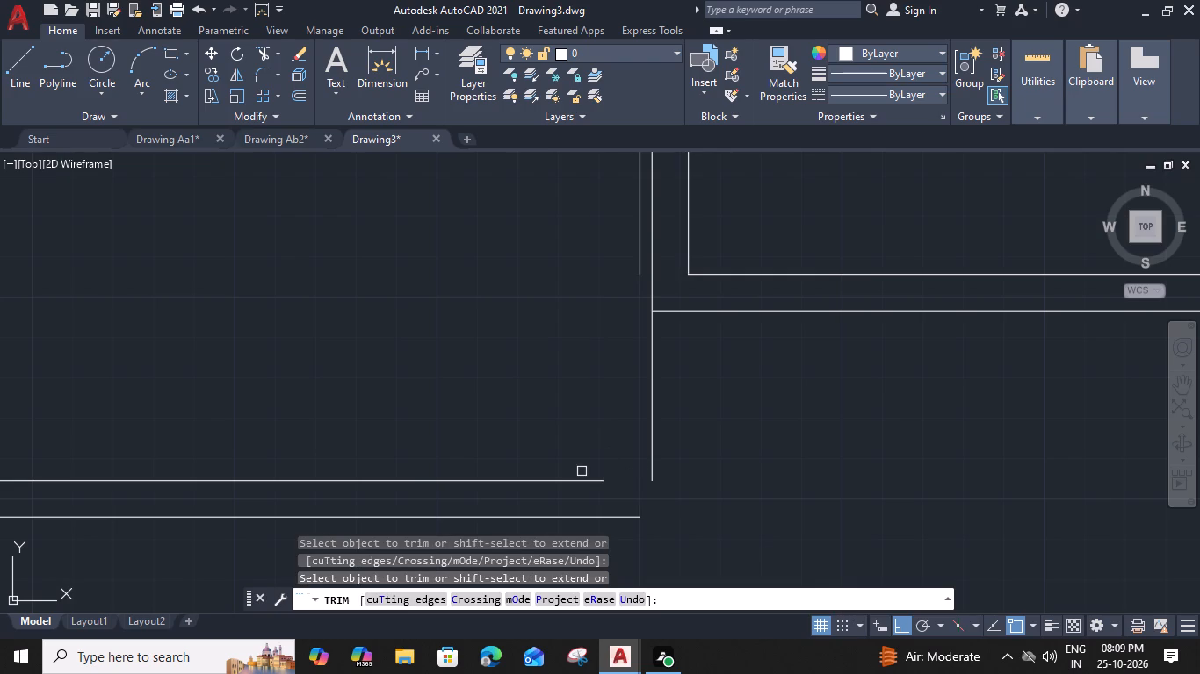
shift+click(586, 478)
middle_drag(666, 455, 625, 530)
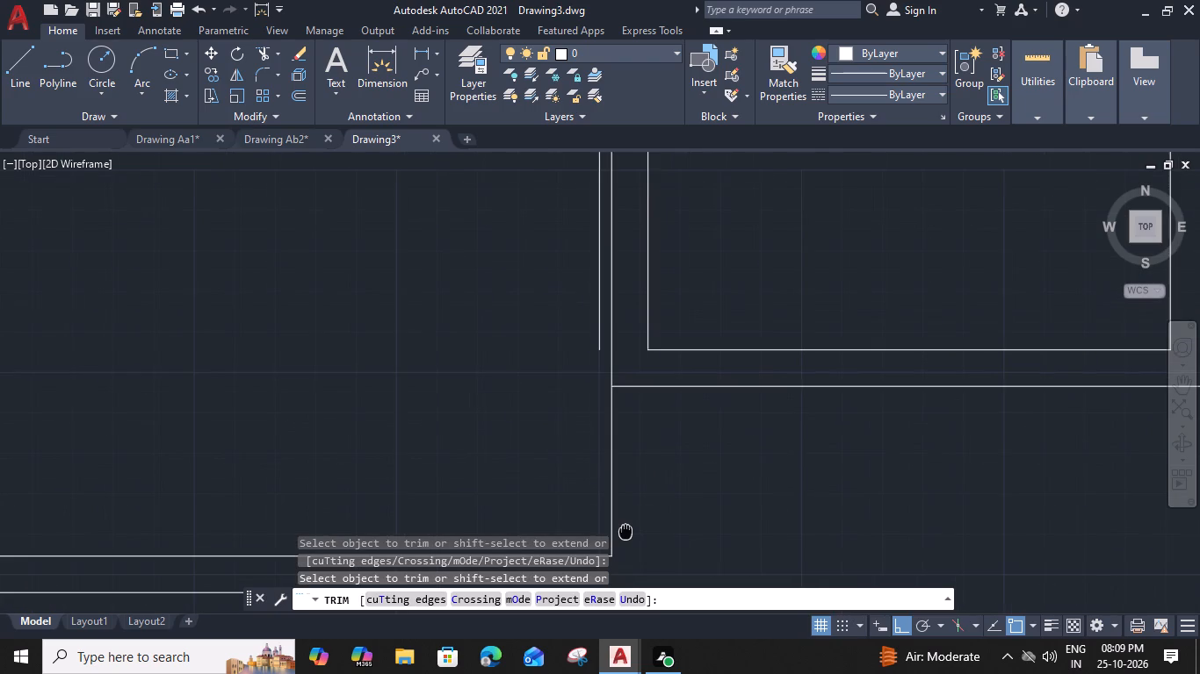
scroll(570, 391, down, 2)
middle_drag(570, 369, 571, 476)
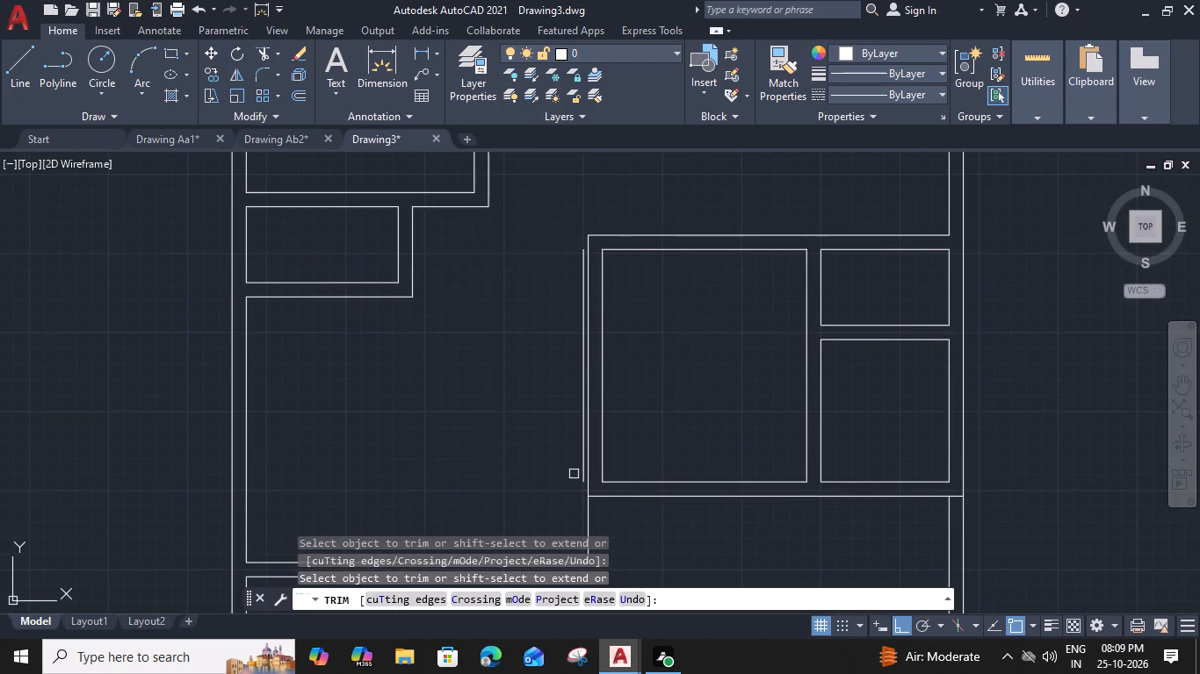
click(581, 473)
middle_drag(598, 535, 575, 435)
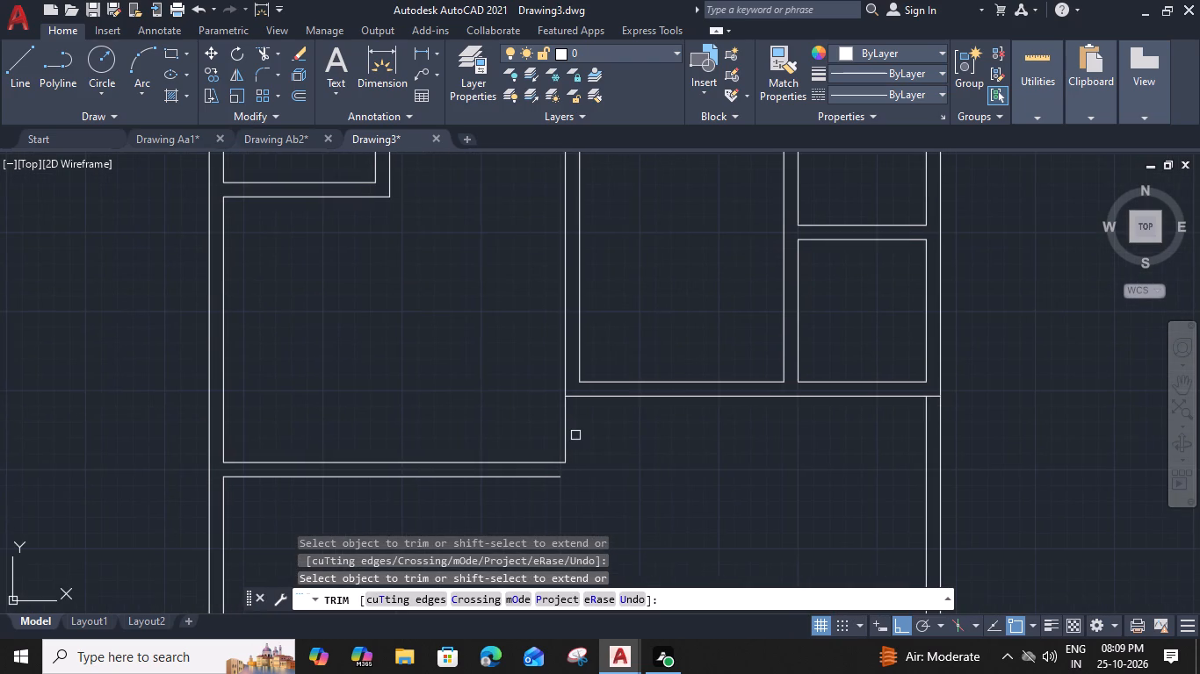
key(Escape)
Fillet the left room's outer bottom wall line with the middle room's inner left wall line into a square corner.
text(f)
key(space)
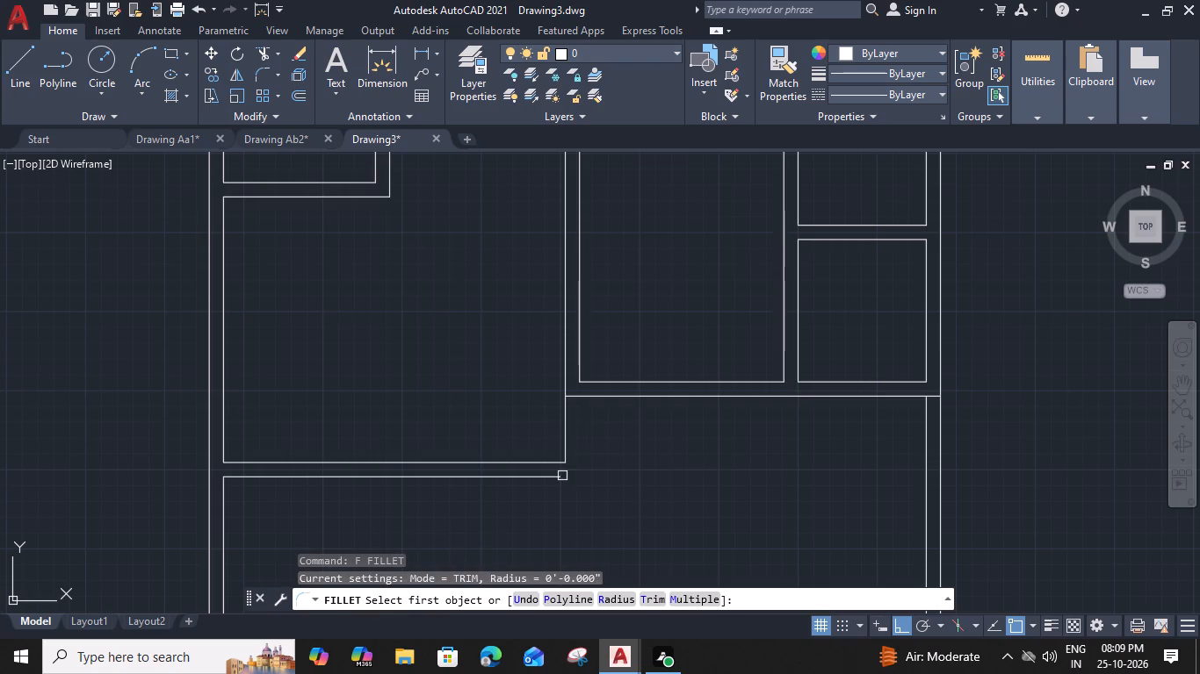
click(556, 477)
click(583, 355)
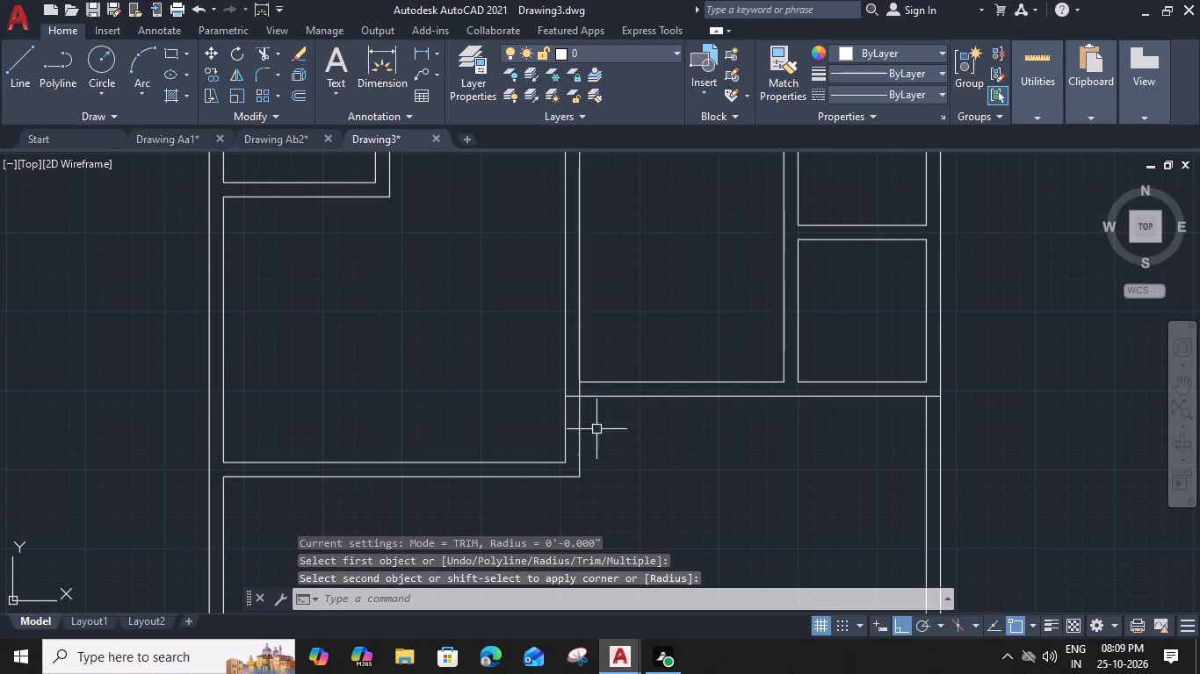
Trim the overlapping lines where the middle room's bottom wall meets its left wall, leaving an open wall junction.
key(t)
key(r)
key(space)
scroll(562, 370, up, 3)
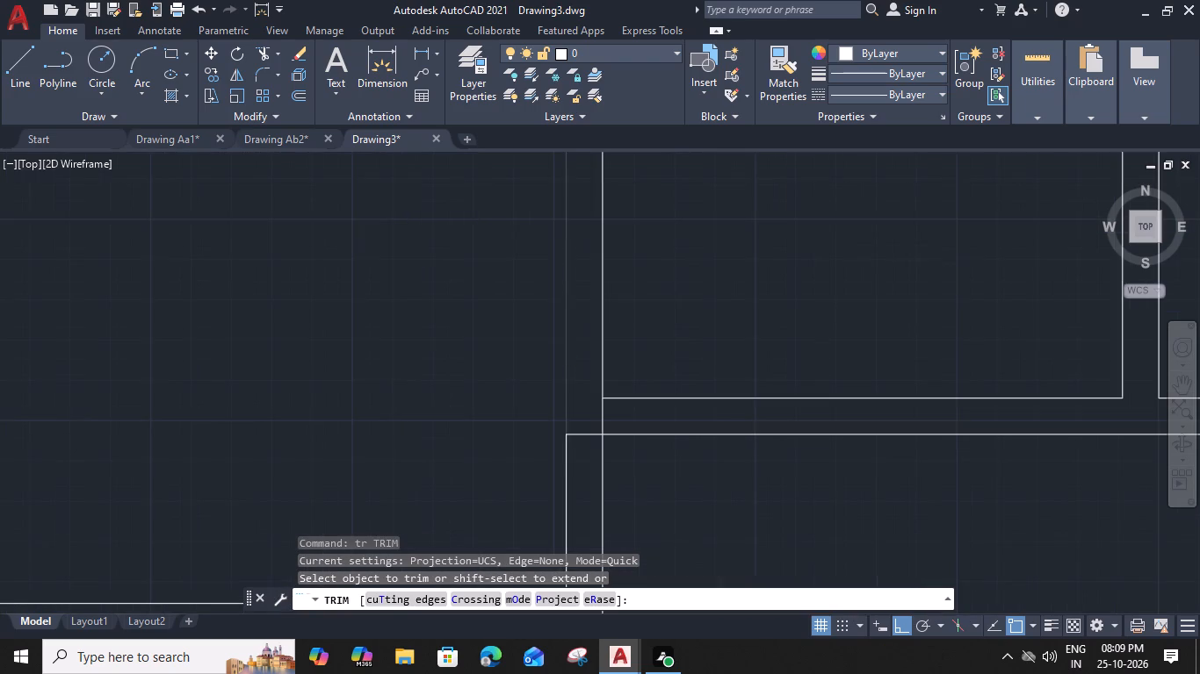
click(625, 447)
click(607, 469)
key(Escape)
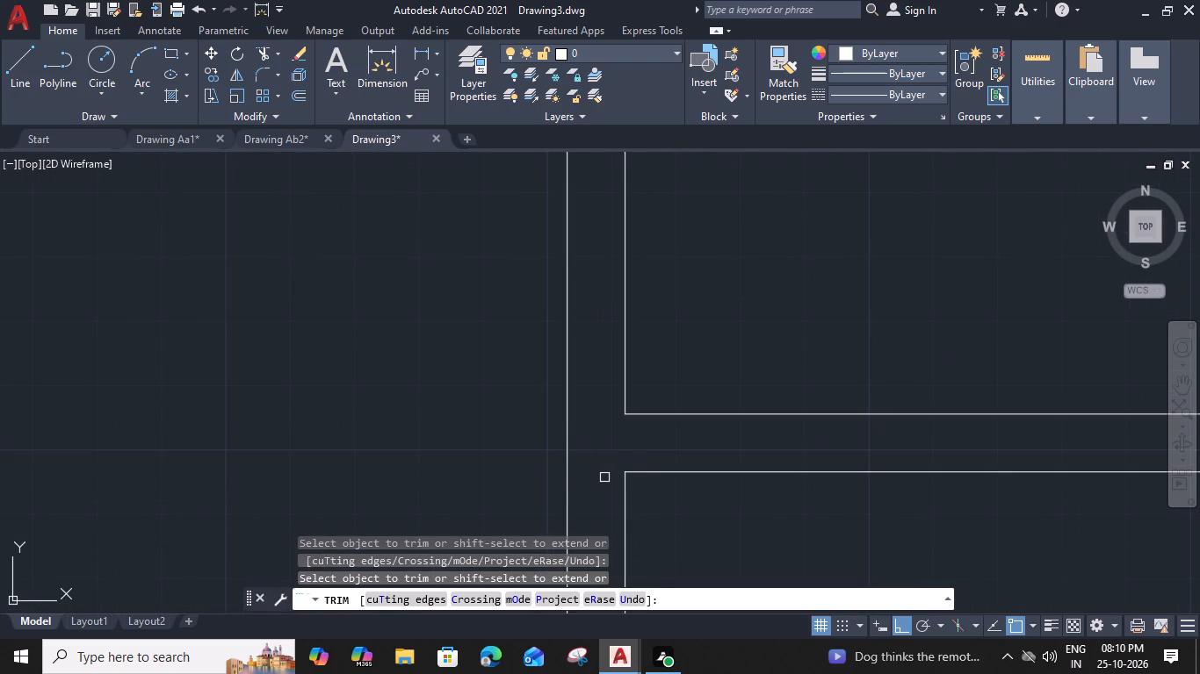
Extend the upper left room's right wall lines down and the small left room's bottom wall lines right to meet them.
scroll(610, 449, down, 3)
middle_drag(695, 387, 657, 387)
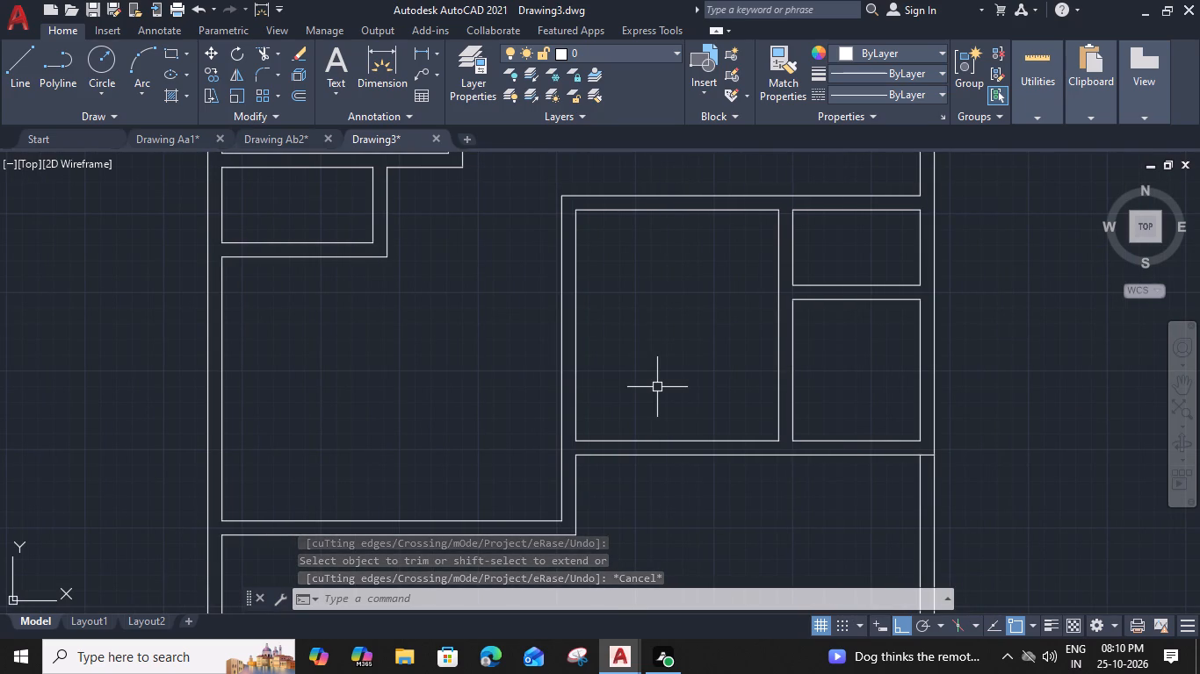
middle_drag(469, 244, 649, 365)
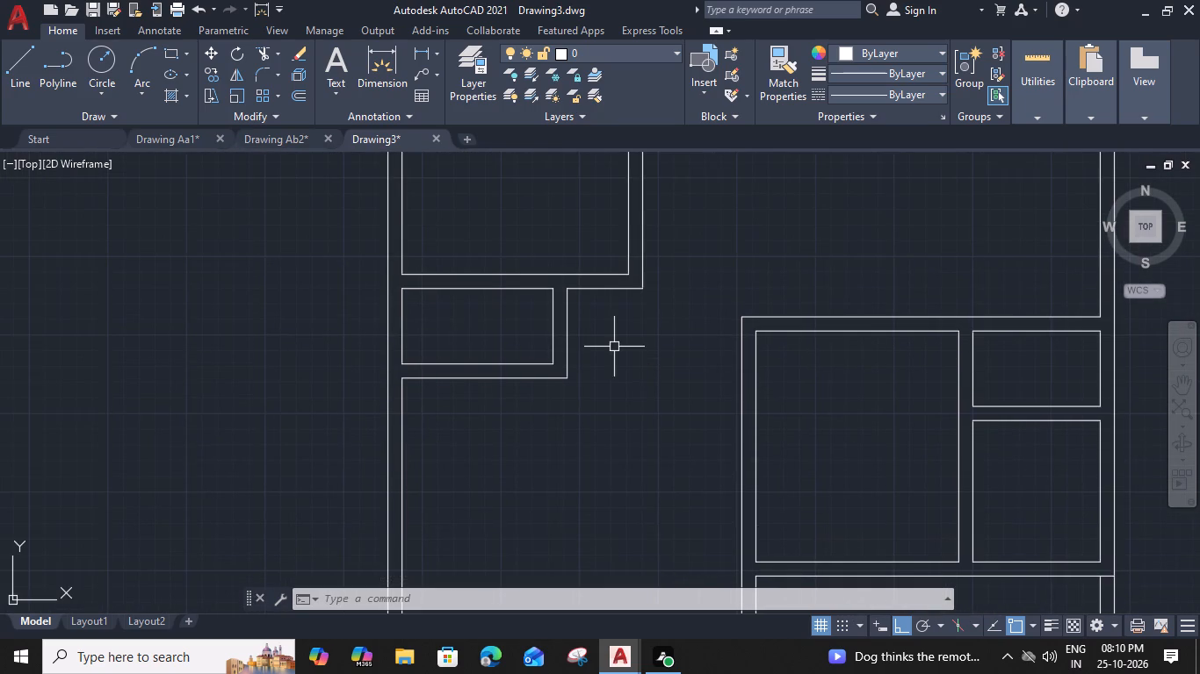
scroll(606, 348, up, 1)
scroll(625, 368, down, 2)
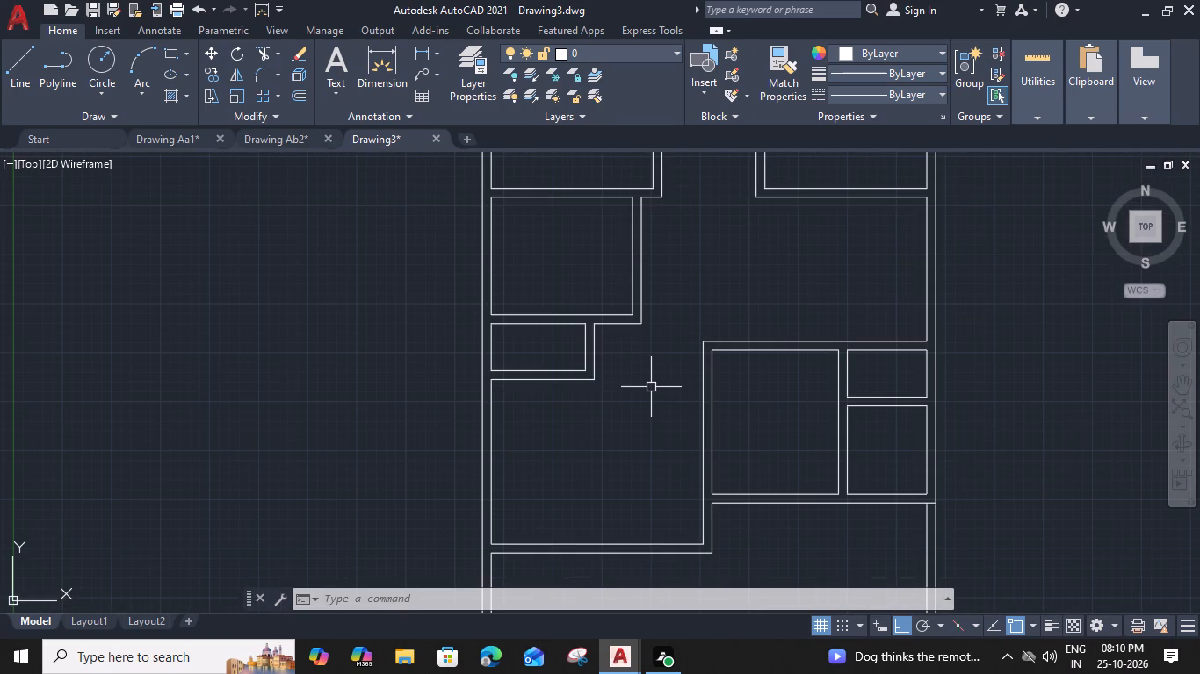
text(ex)
key(space)
drag(643, 300, 643, 310)
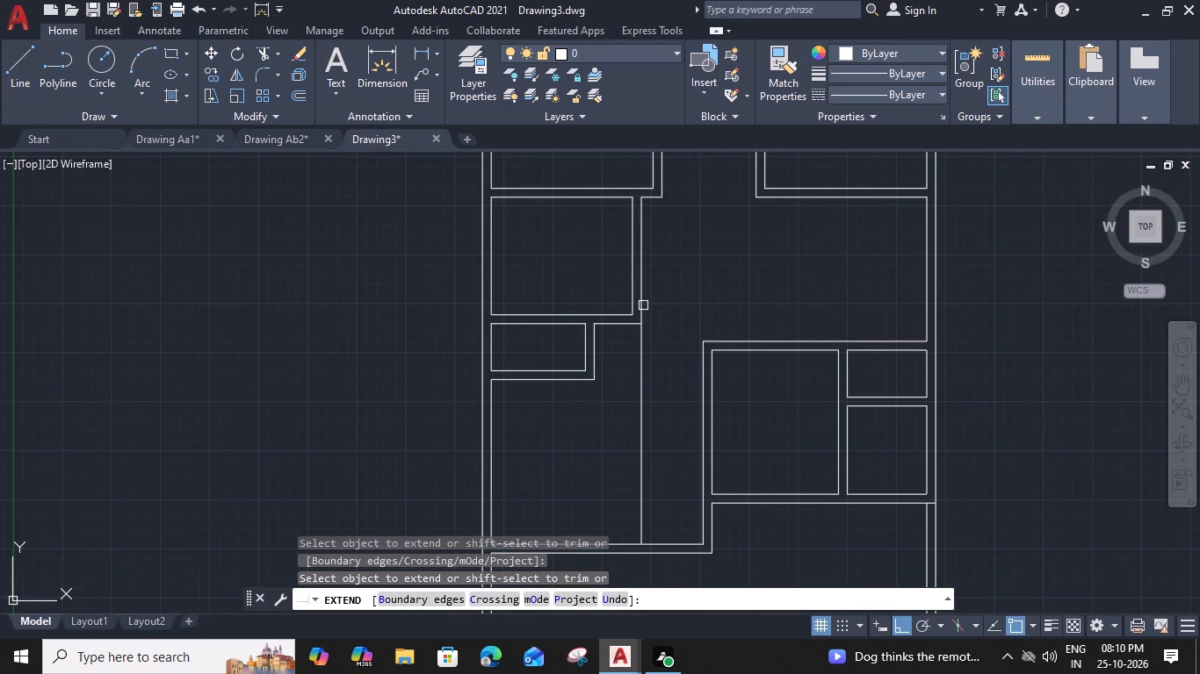
click(575, 381)
click(567, 371)
click(573, 372)
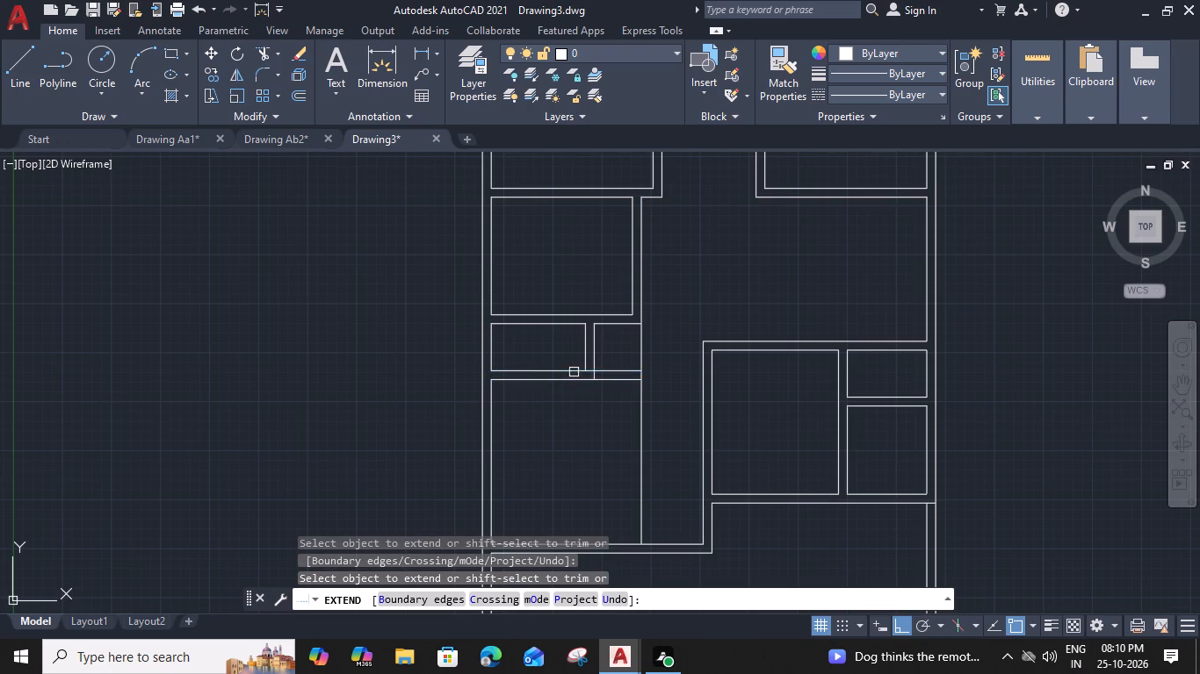
click(630, 304)
click(630, 307)
scroll(626, 356, up, 2)
click(641, 361)
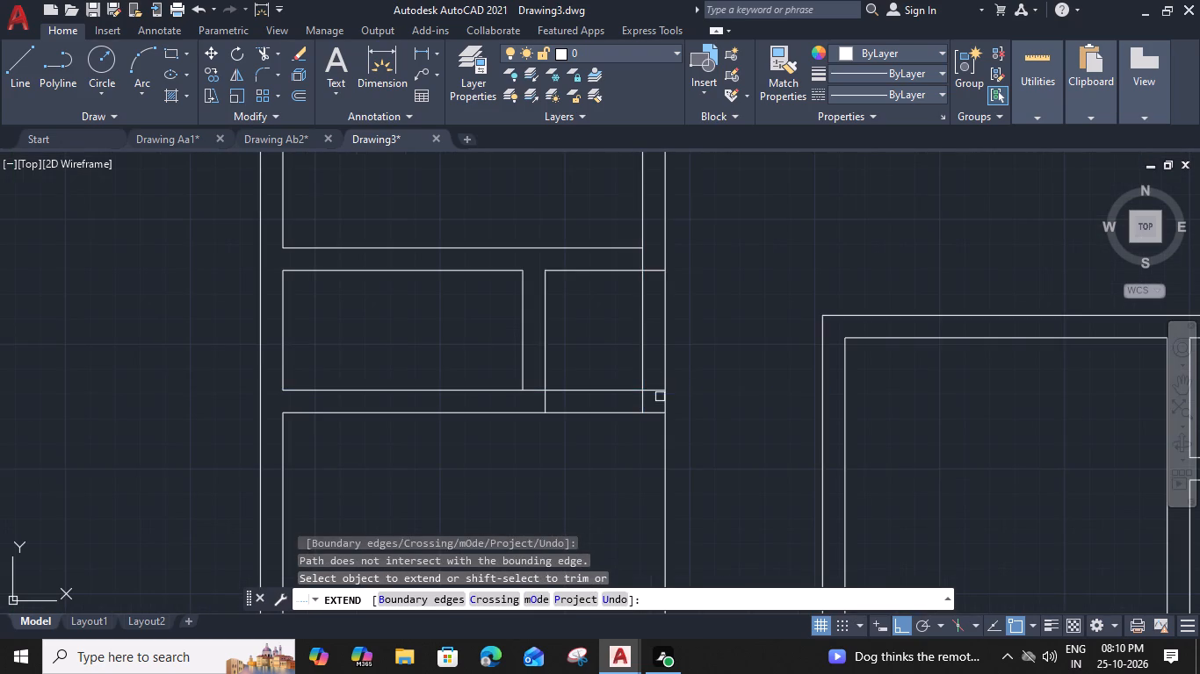
Trim the surplus vertical extensions and junction overlaps around the small left room, keeping its bottom wall projecting to the right.
shift+click(654, 390)
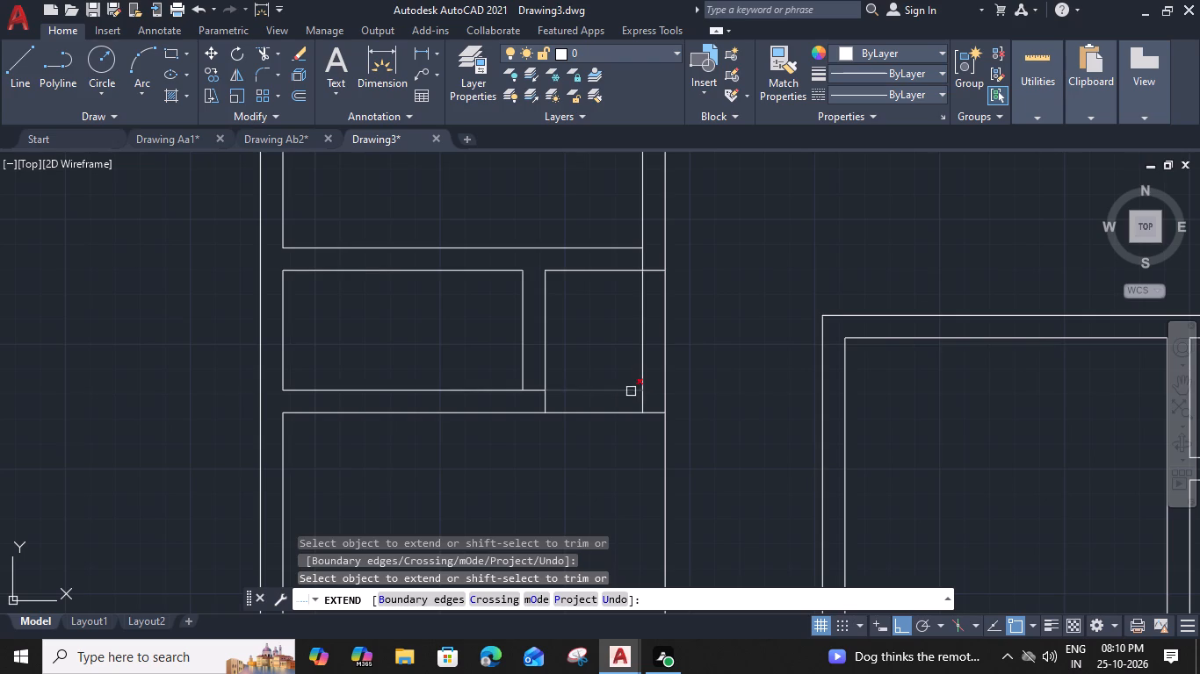
click(631, 391)
shift+click(642, 400)
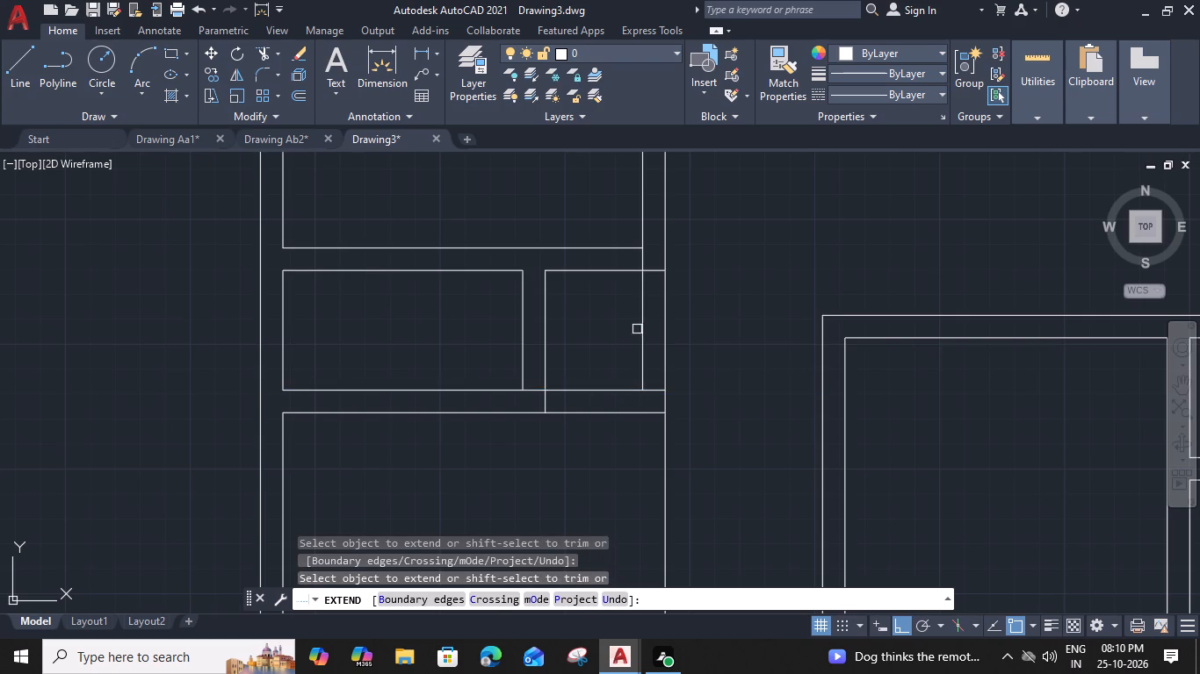
shift+click(639, 330)
shift+click(661, 334)
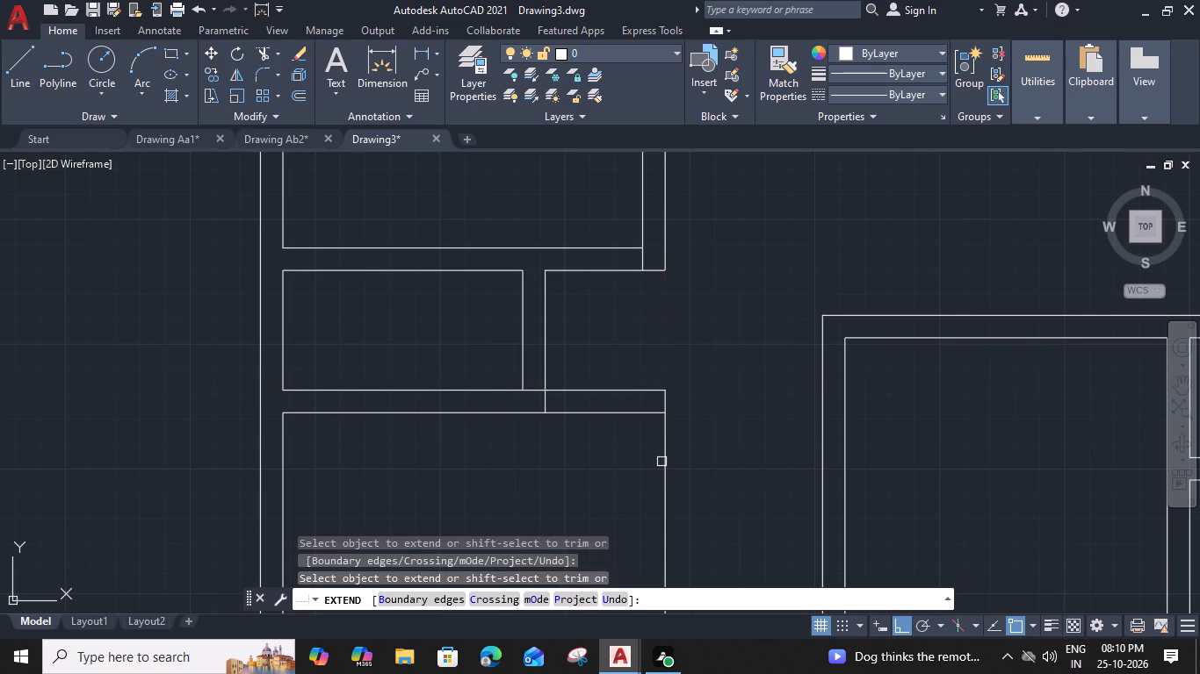
shift+click(664, 461)
shift+click(535, 393)
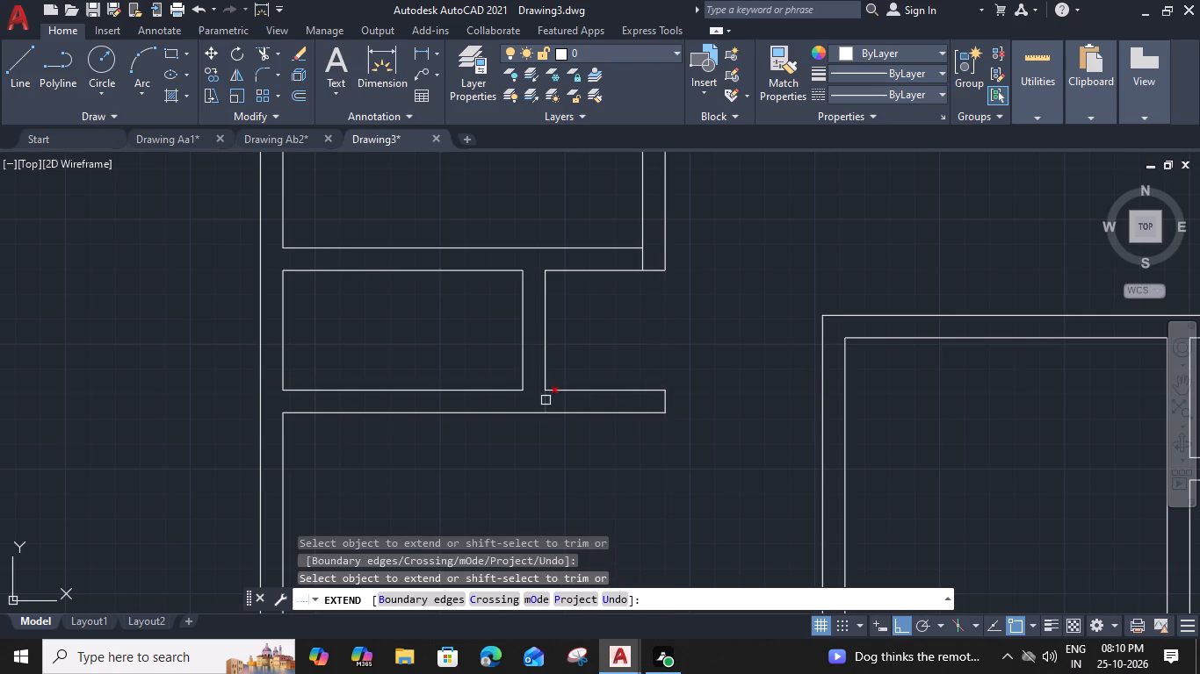
shift+click(546, 400)
shift+click(640, 267)
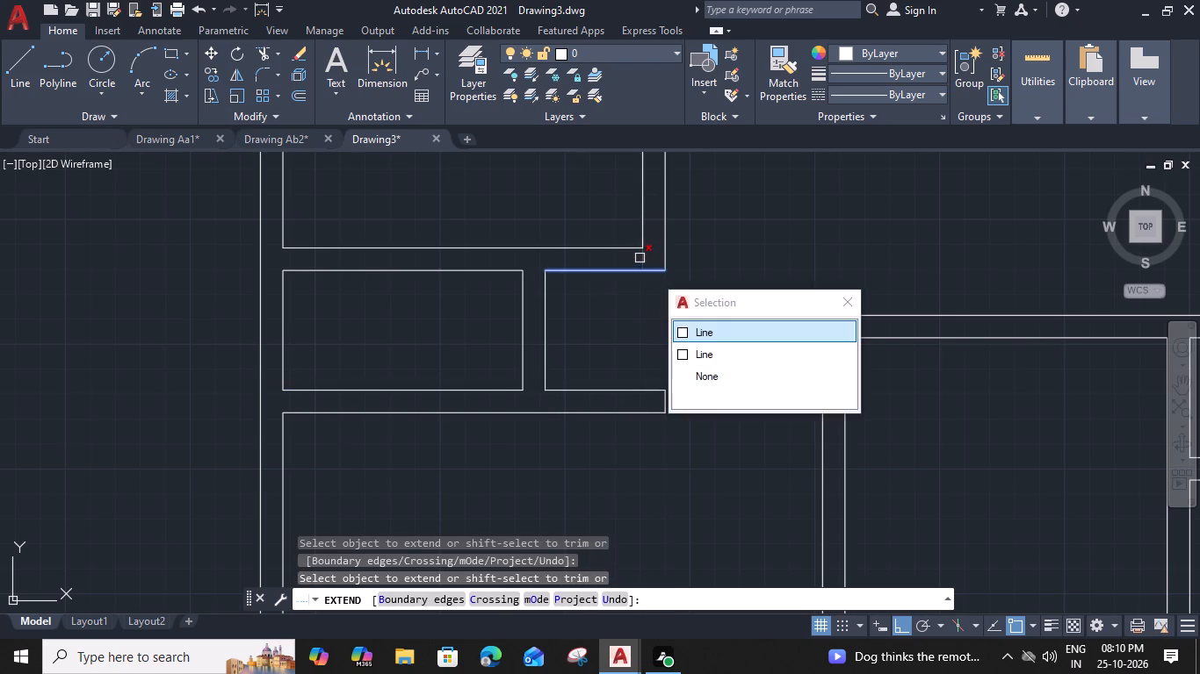
shift+click(640, 258)
click(650, 271)
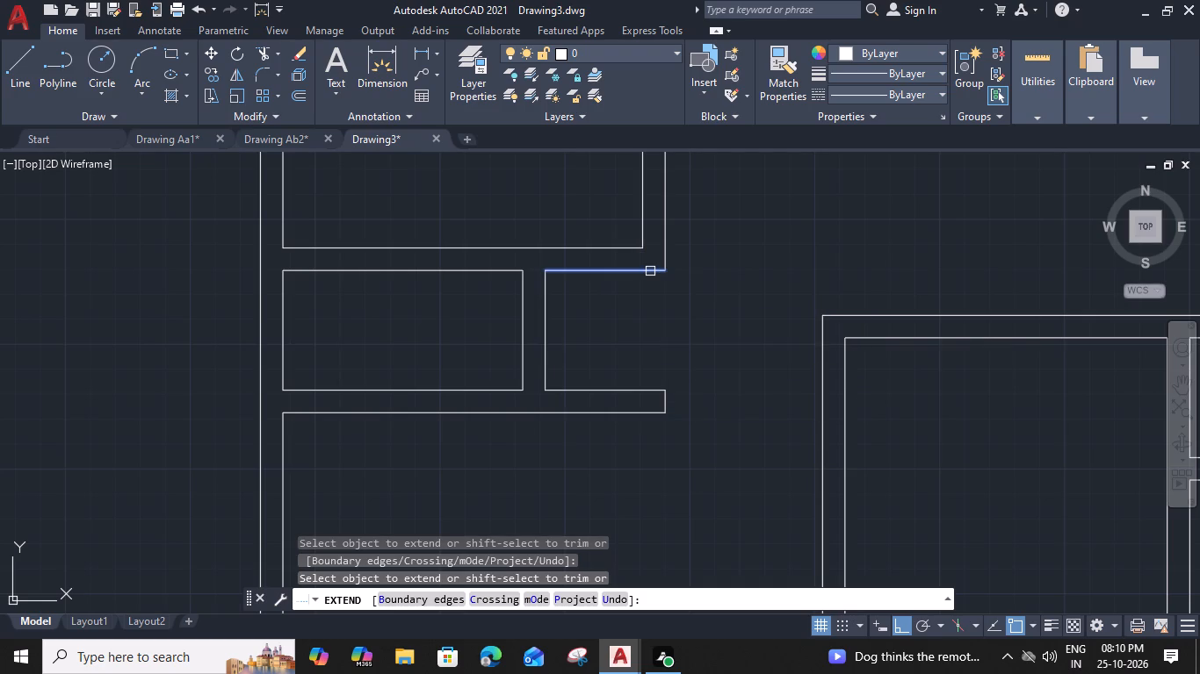
scroll(654, 341, down, 2)
key(Escape)
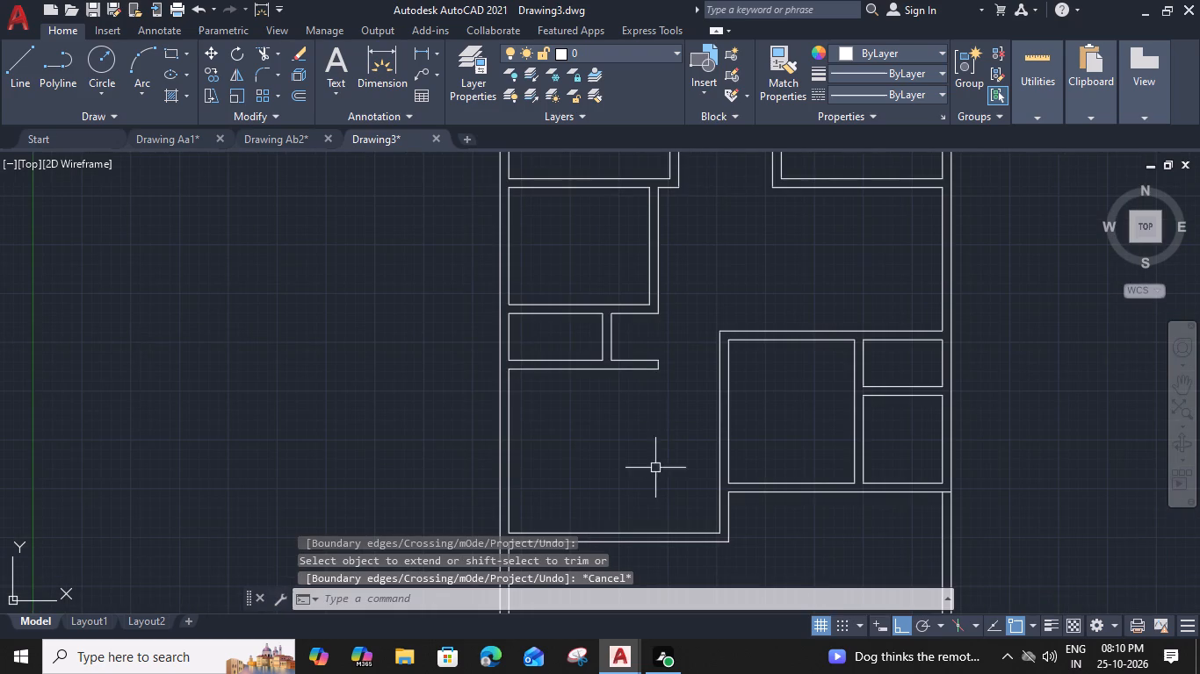
Offset the outer line of the middle room's bottom wall 7'9" downward.
middle_drag(646, 475, 611, 400)
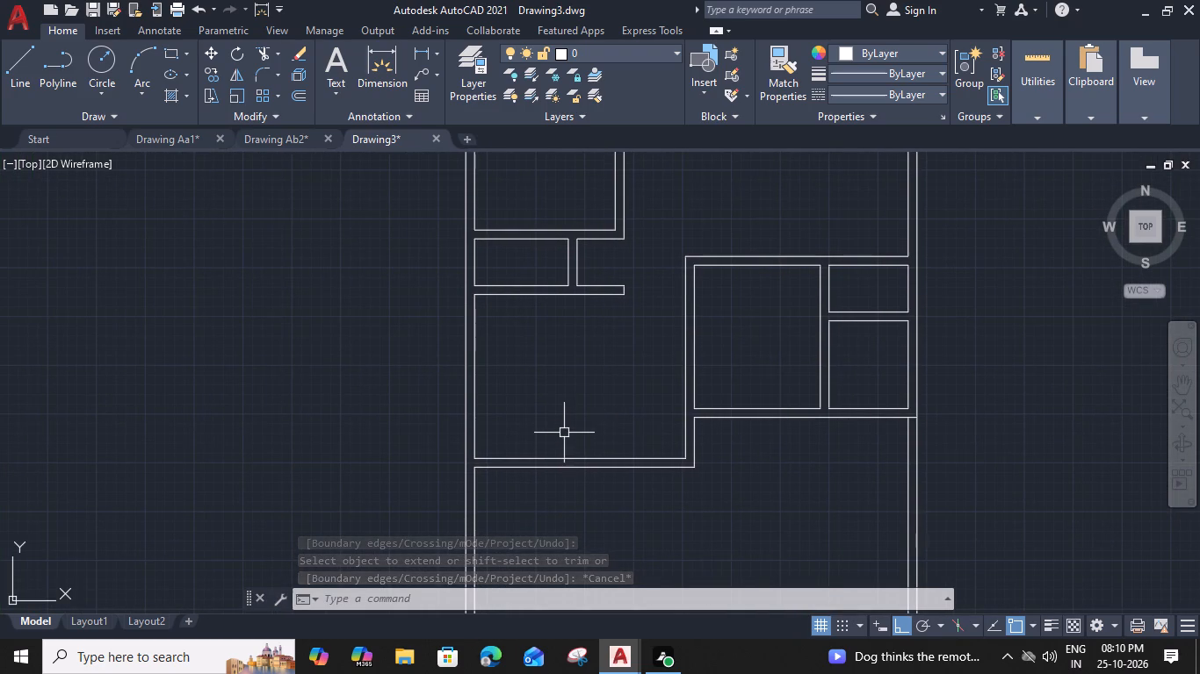
middle_drag(567, 432, 570, 383)
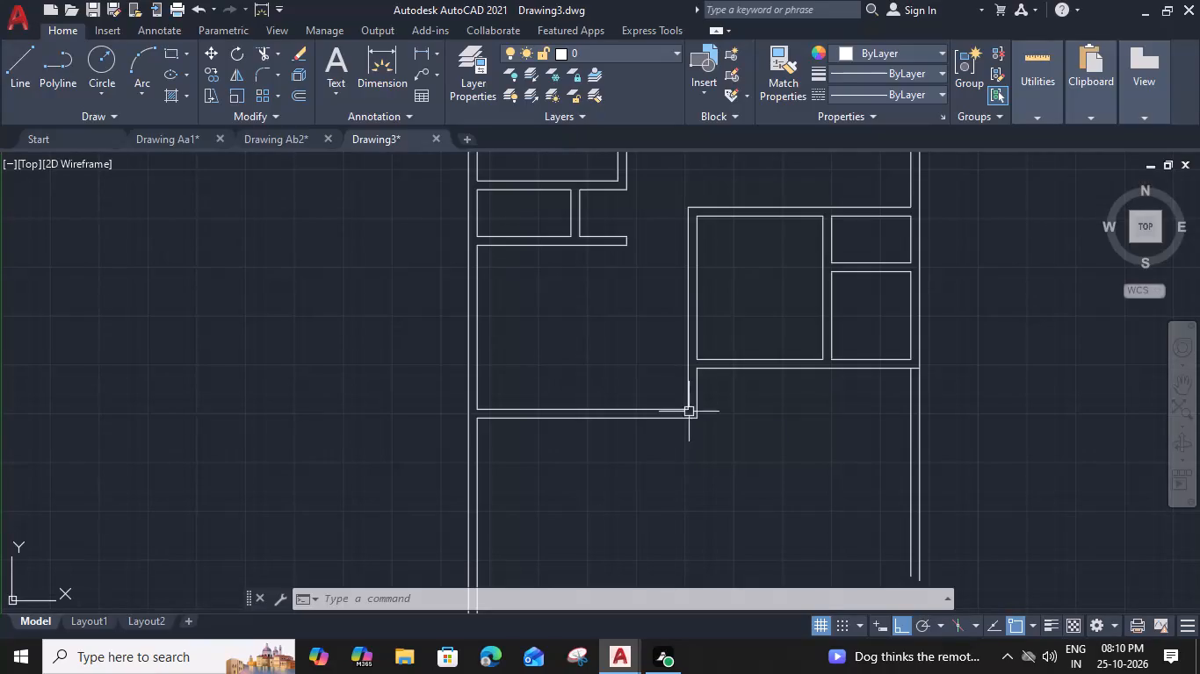
click(803, 370)
key(o)
key(space)
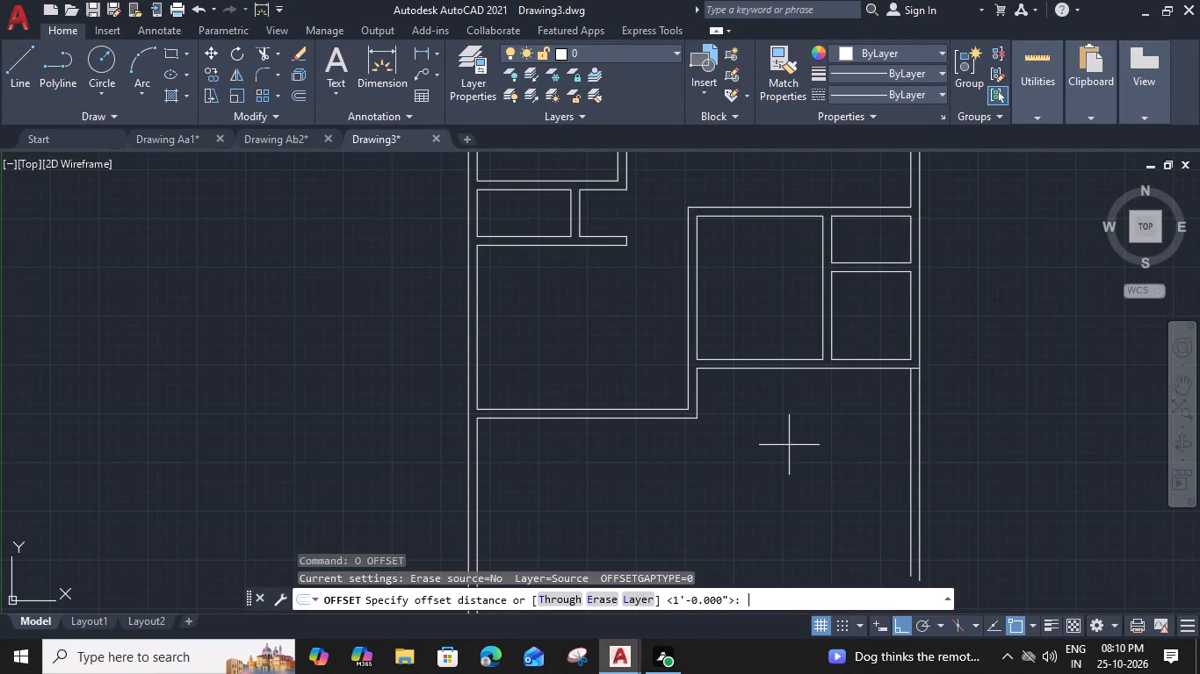
text(7'9")
key(Return)
click(781, 524)
middle_drag(779, 525, 751, 461)
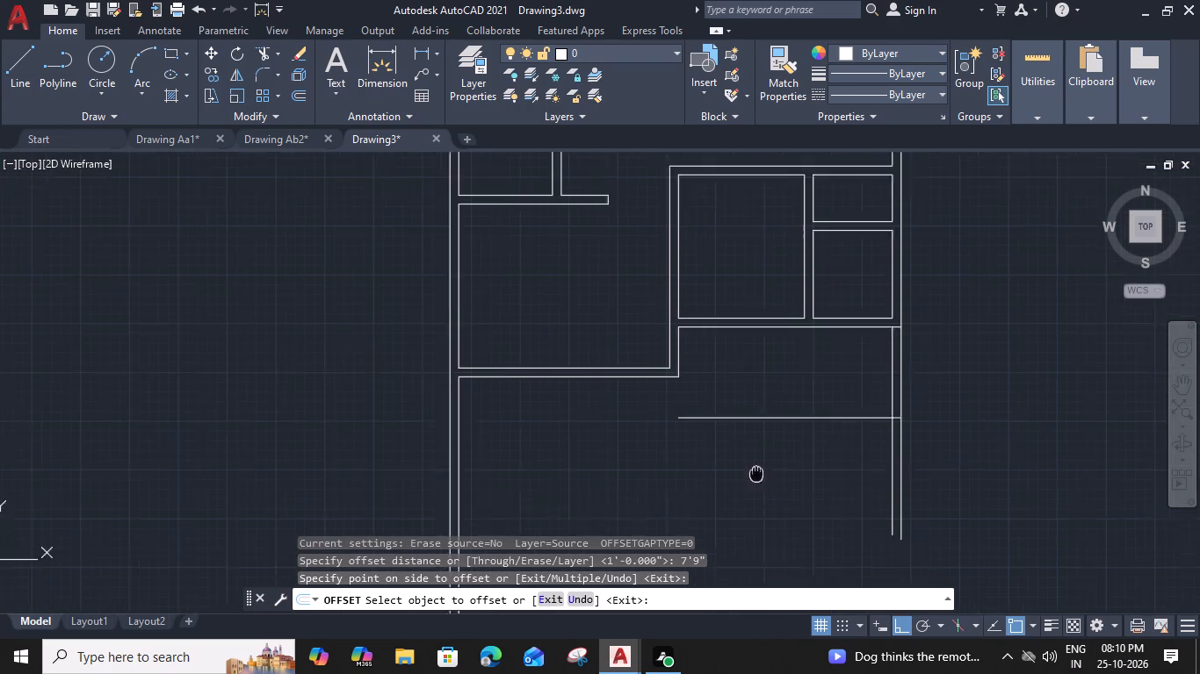
Erase the line just offset below the middle room's bottom wall.
middle_drag(751, 461, 748, 455)
key(Escape)
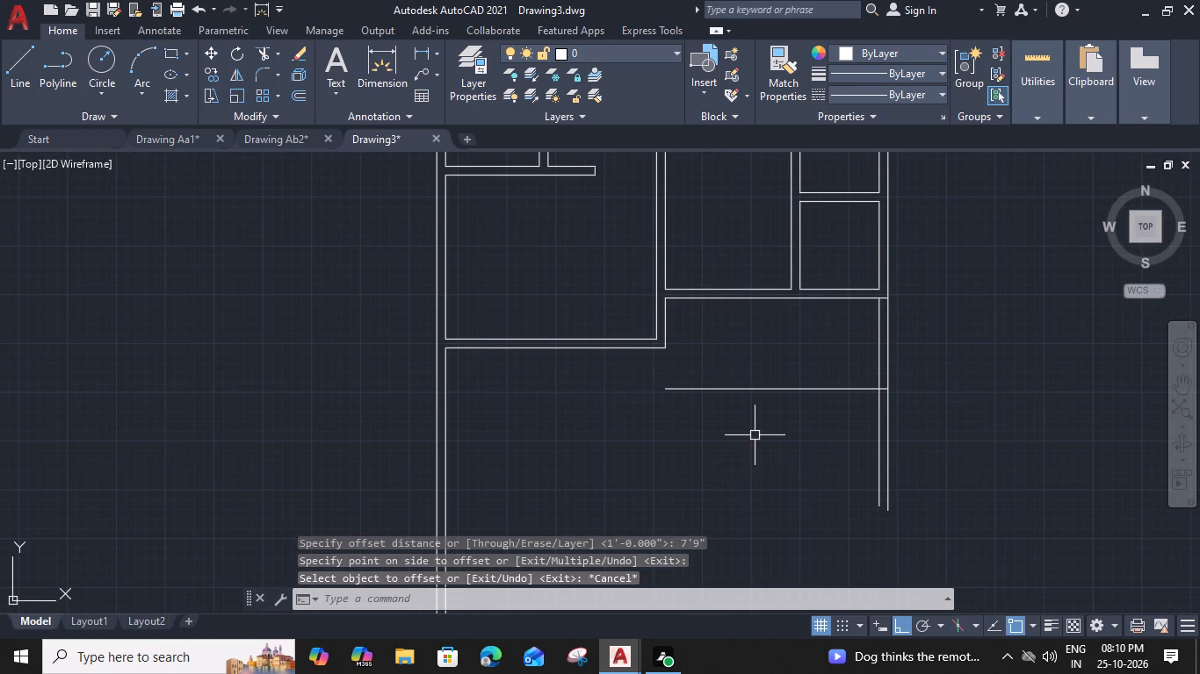
click(779, 375)
click(749, 437)
key(Delete)
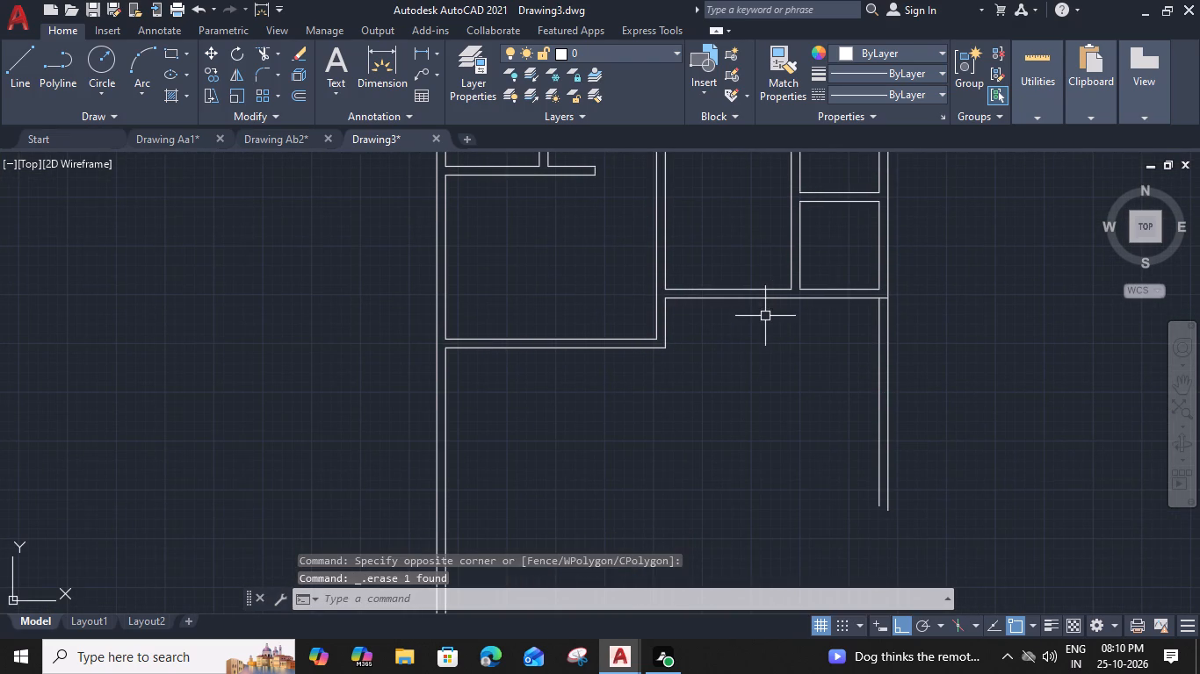
Offset the outer line of the large left room's bottom wall 7'9" downward.
middle_drag(594, 405, 704, 406)
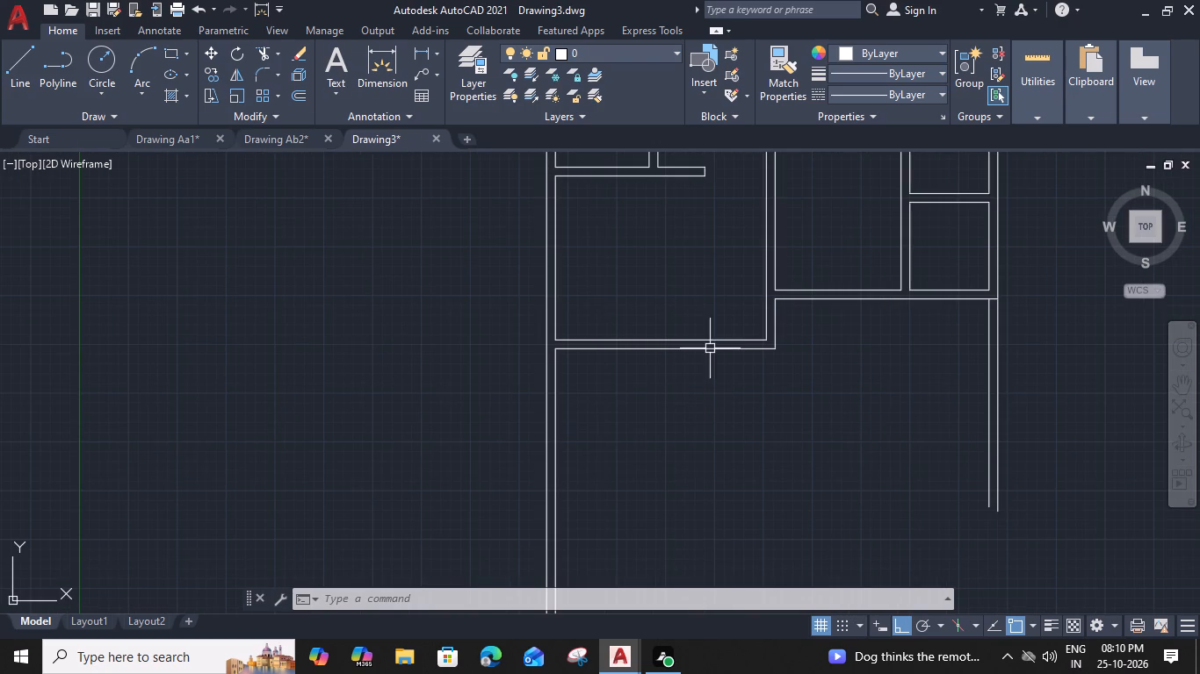
click(710, 348)
key(o)
key(space)
text(7'9")
key(Return)
click(693, 485)
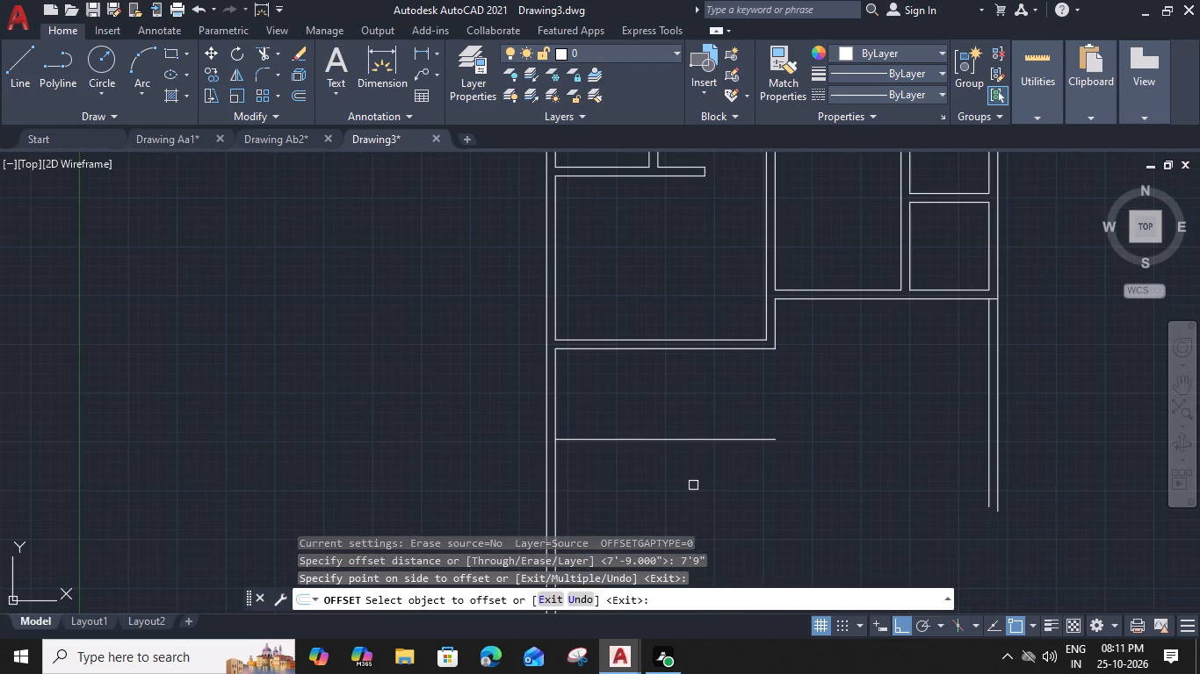
key(Escape)
Offset the new line below the large left room 9" downward to give the wall its thickness.
click(708, 434)
click(694, 484)
key(o)
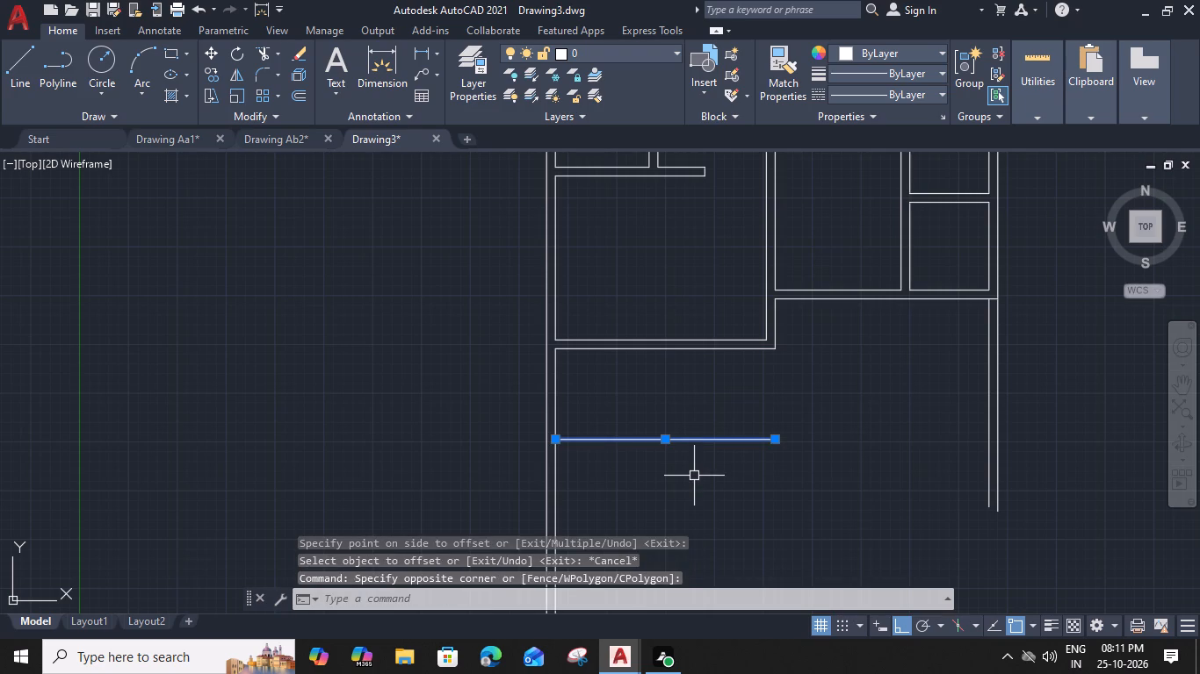
key(space)
text(9)
key(shift+quotedbl)
key(Return)
click(696, 500)
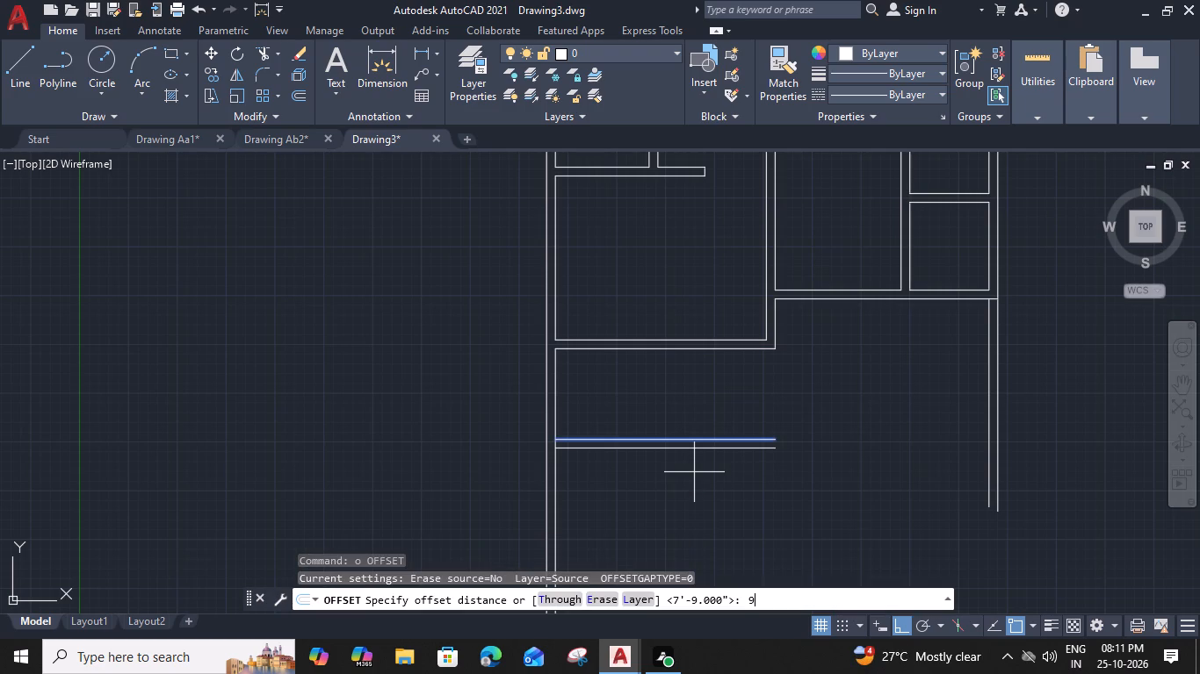
key(Escape)
Extend the new wall's lower line to the outer left wall and trim the surplus wall lines to form a clean bottom-left corner.
middle_drag(676, 476, 644, 455)
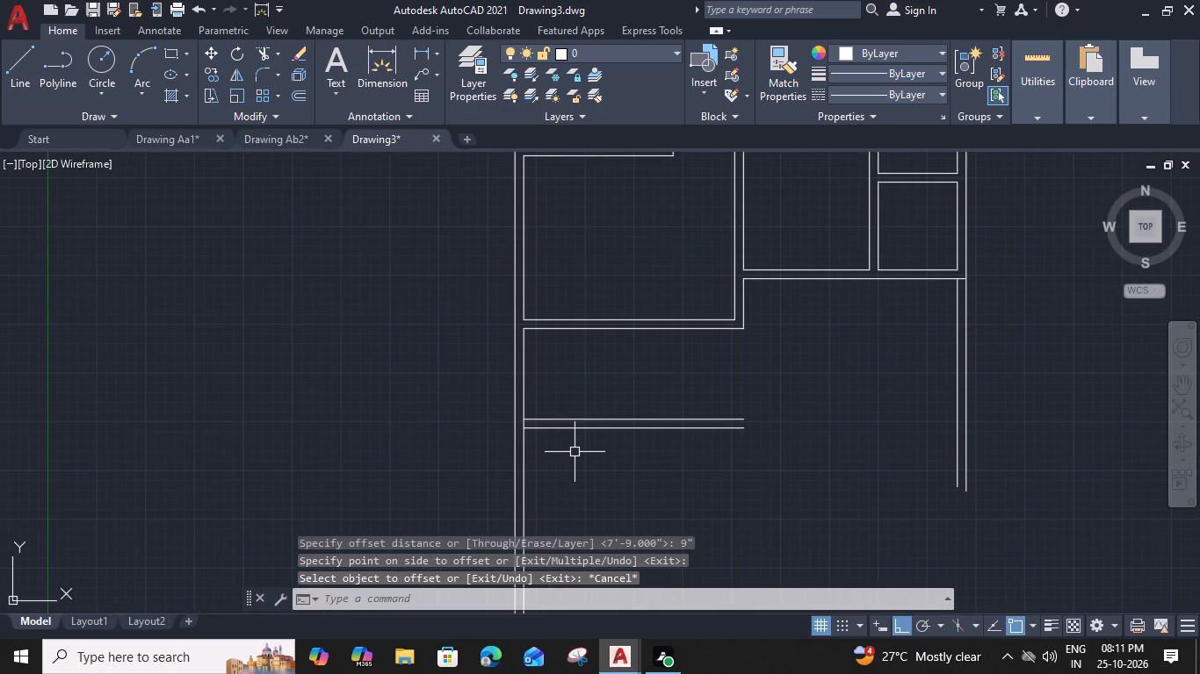
text(ex)
key(space)
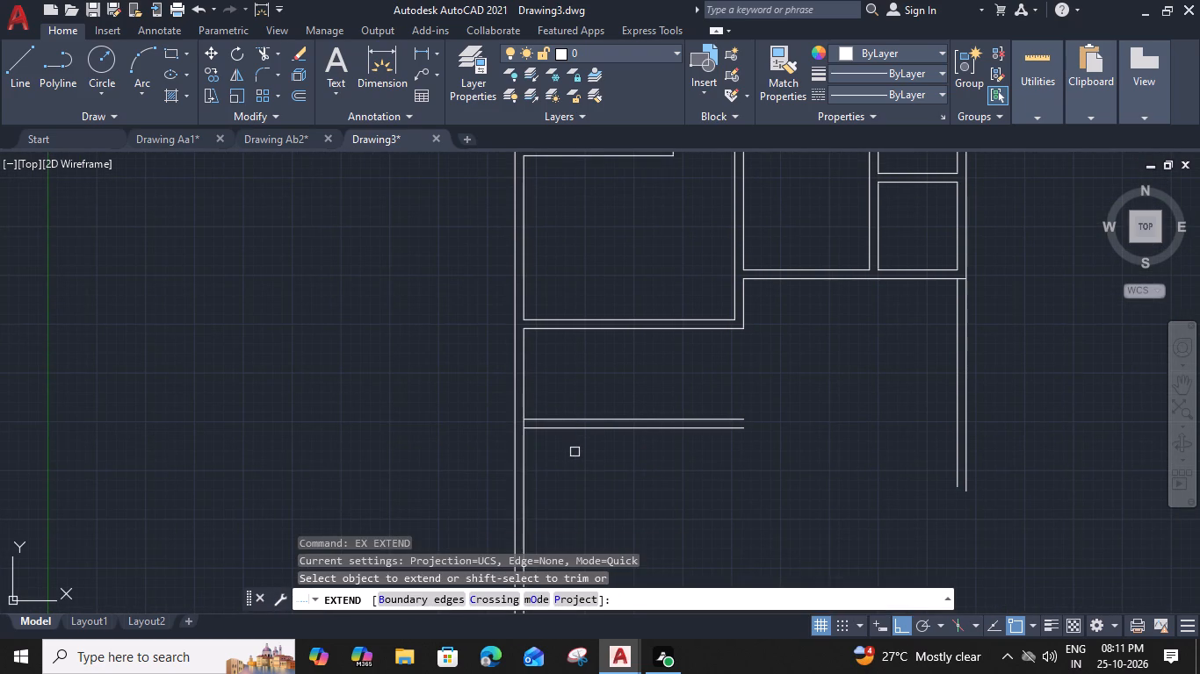
click(575, 430)
shift+click(489, 462)
shift+click(580, 466)
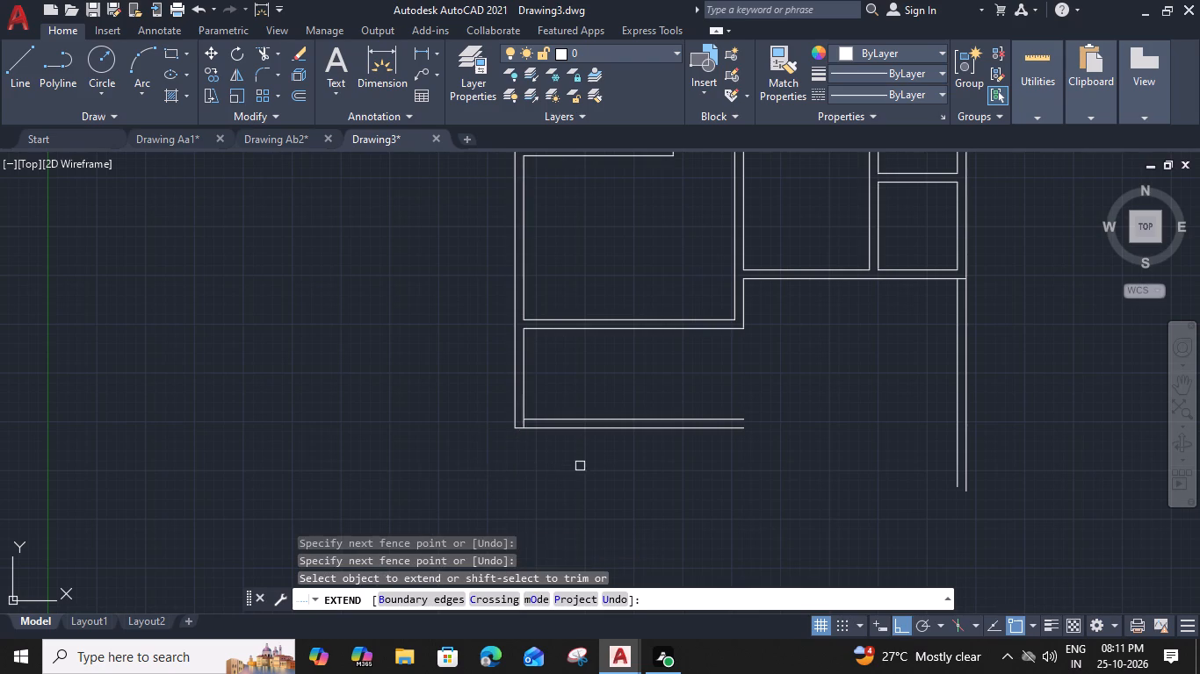
scroll(531, 424, up, 3)
shift+click(490, 433)
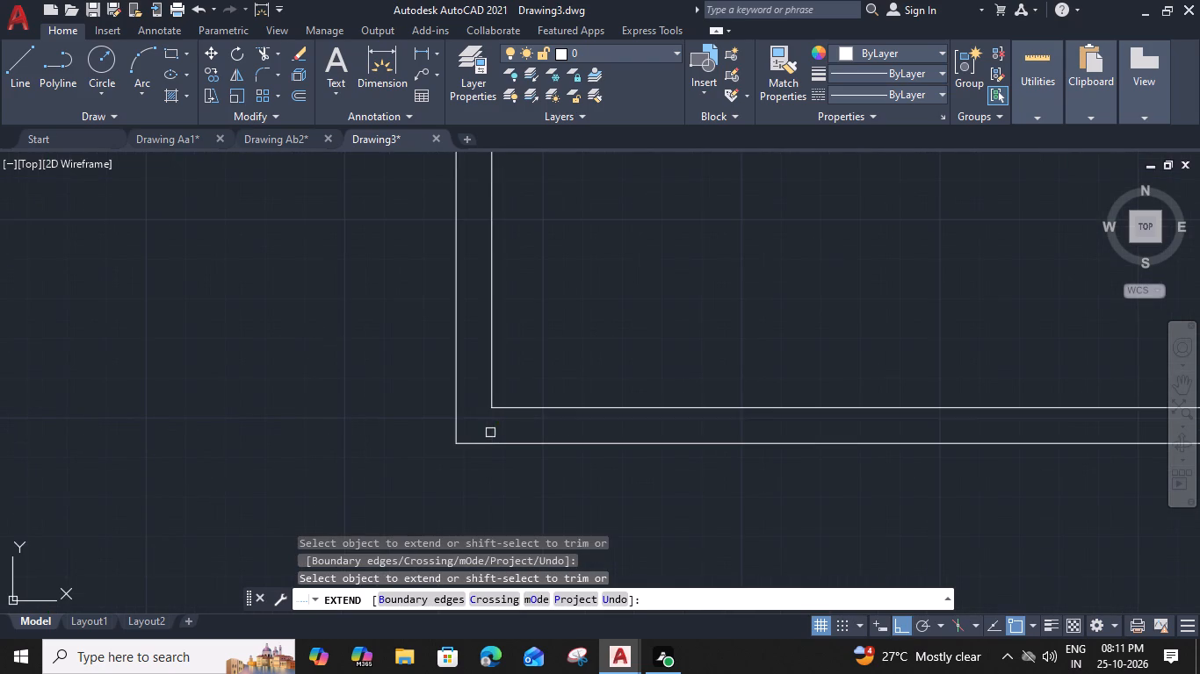
scroll(490, 433, down, 3)
Extend the large left room's right wall lines down to the new bottom wall, trimming the overlaps at both wall junctions.
middle_drag(743, 458, 645, 478)
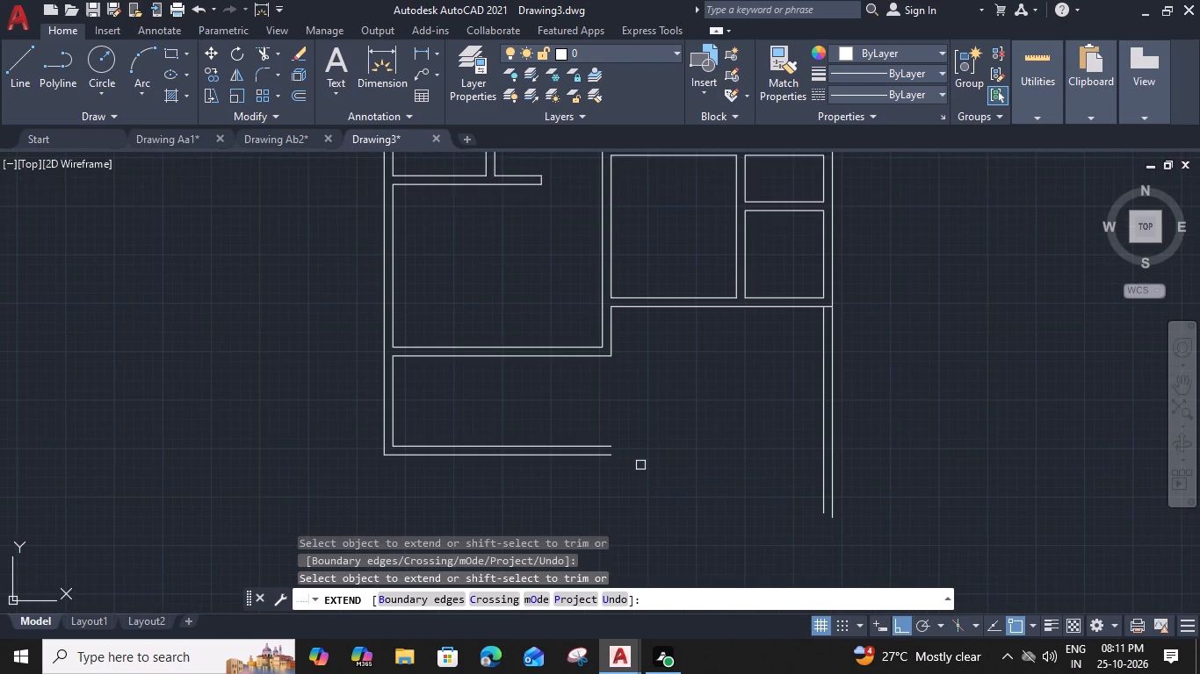
click(613, 334)
click(603, 335)
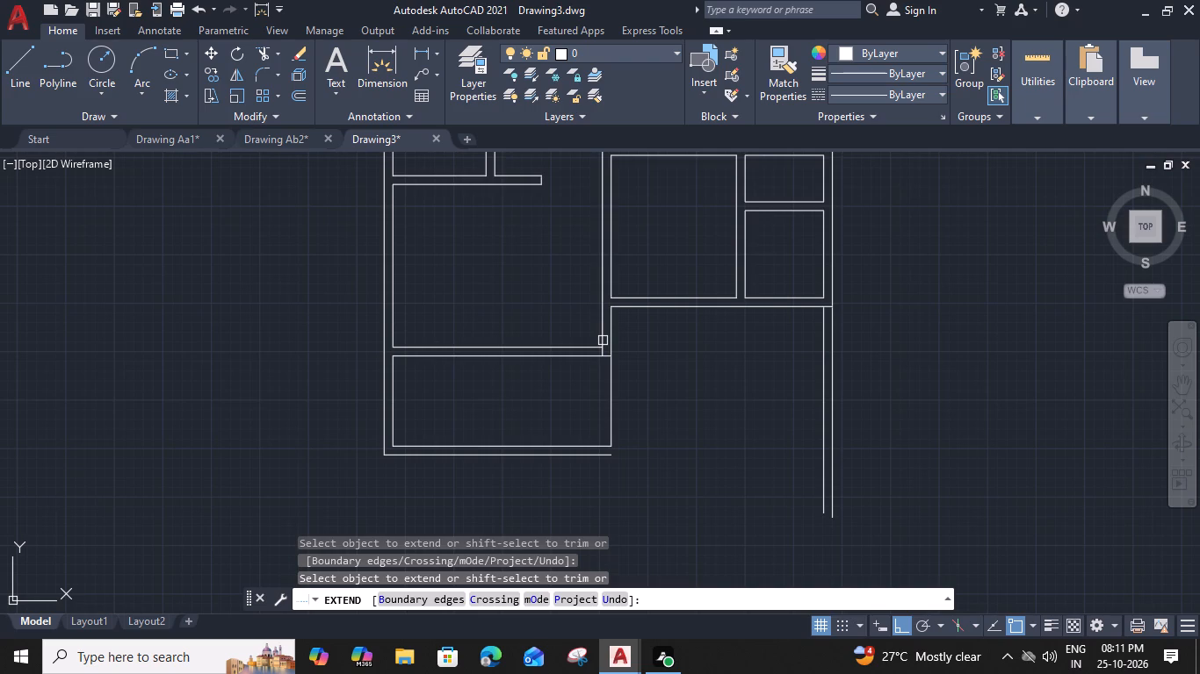
click(603, 341)
scroll(604, 353, up, 3)
shift+click(598, 349)
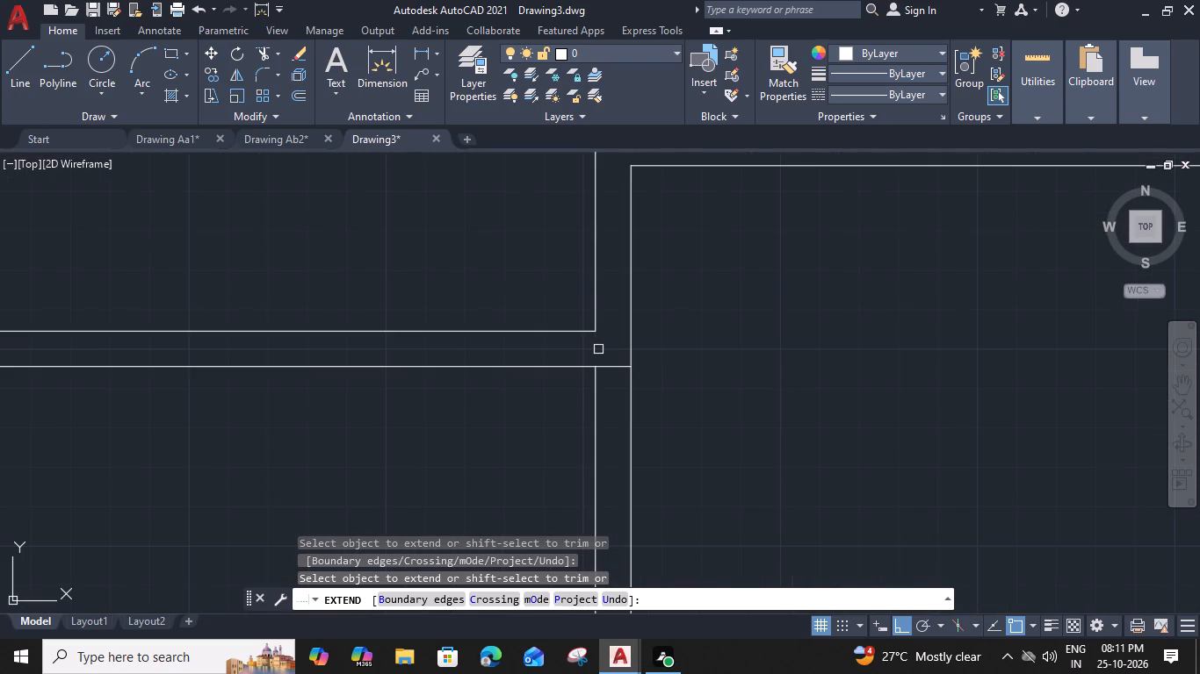
scroll(598, 347, down, 2)
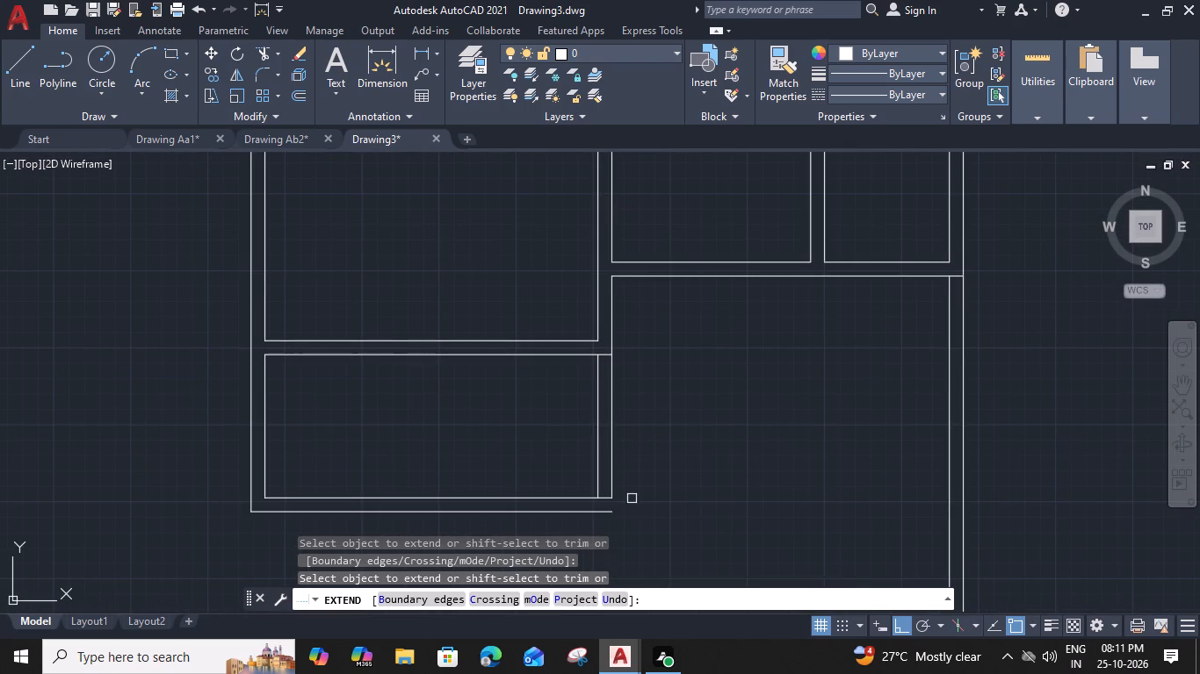
click(612, 480)
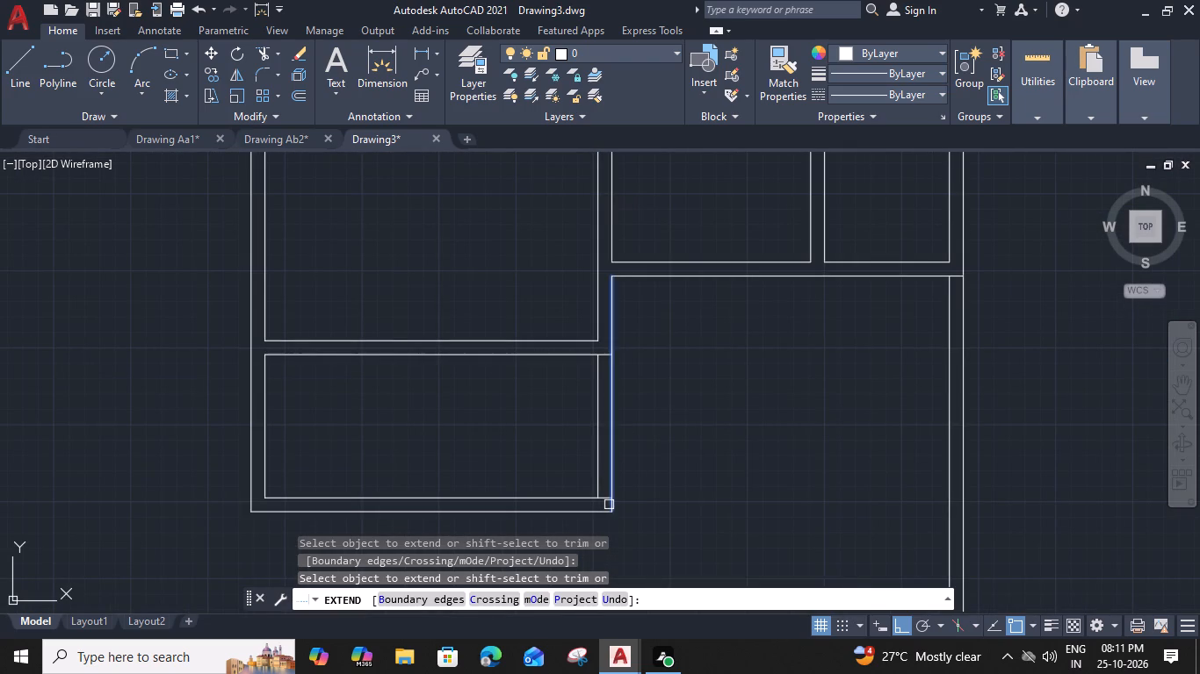
shift+click(604, 498)
scroll(611, 439, down, 2)
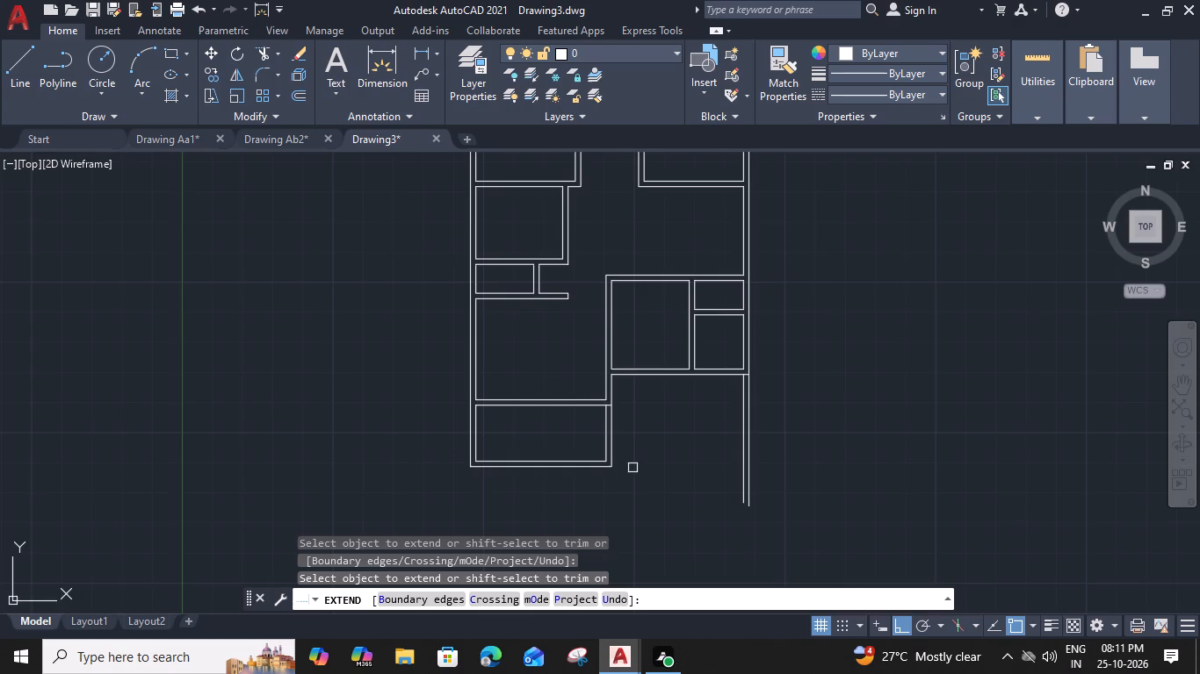
middle_drag(634, 468, 663, 493)
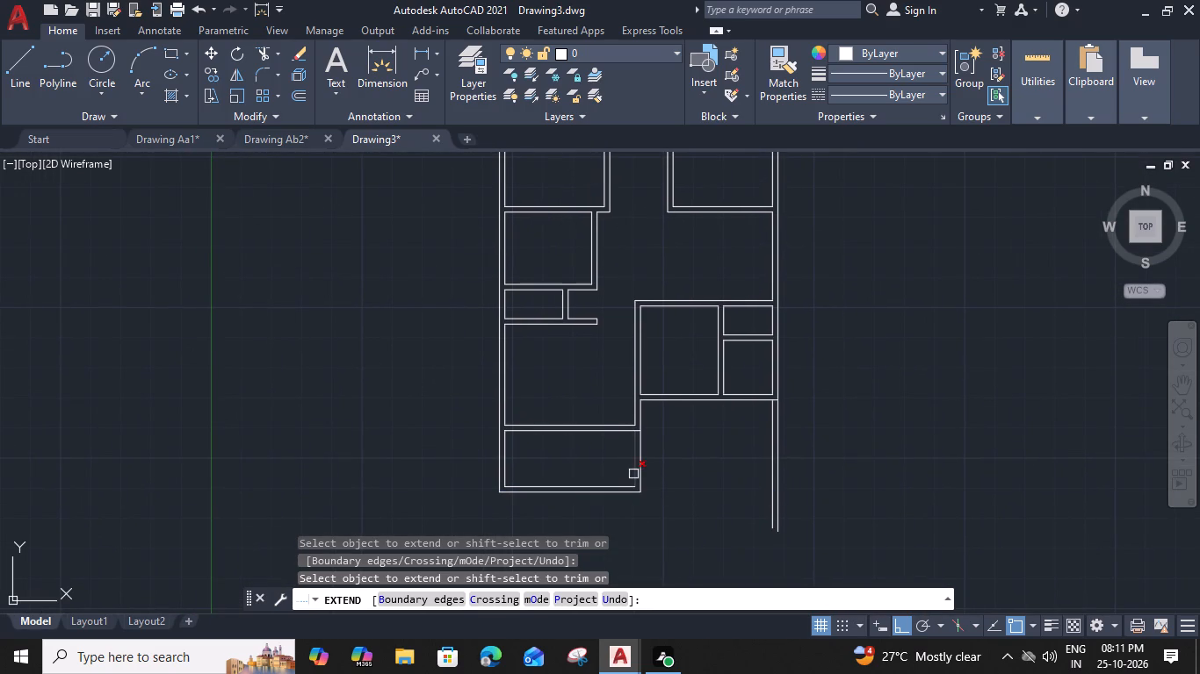
click(633, 474)
key(Escape)
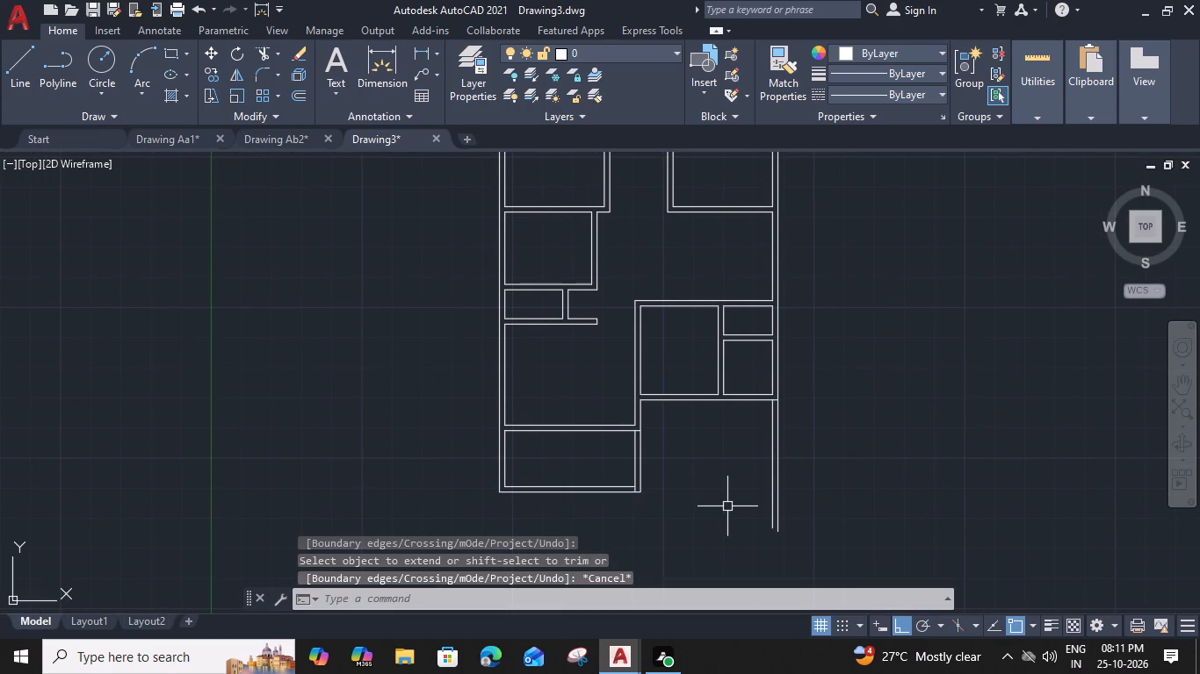
Extend the outer line of the new bottom wall right to the building's outer right wall line.
middle_drag(726, 504, 664, 486)
scroll(559, 480, up, 2)
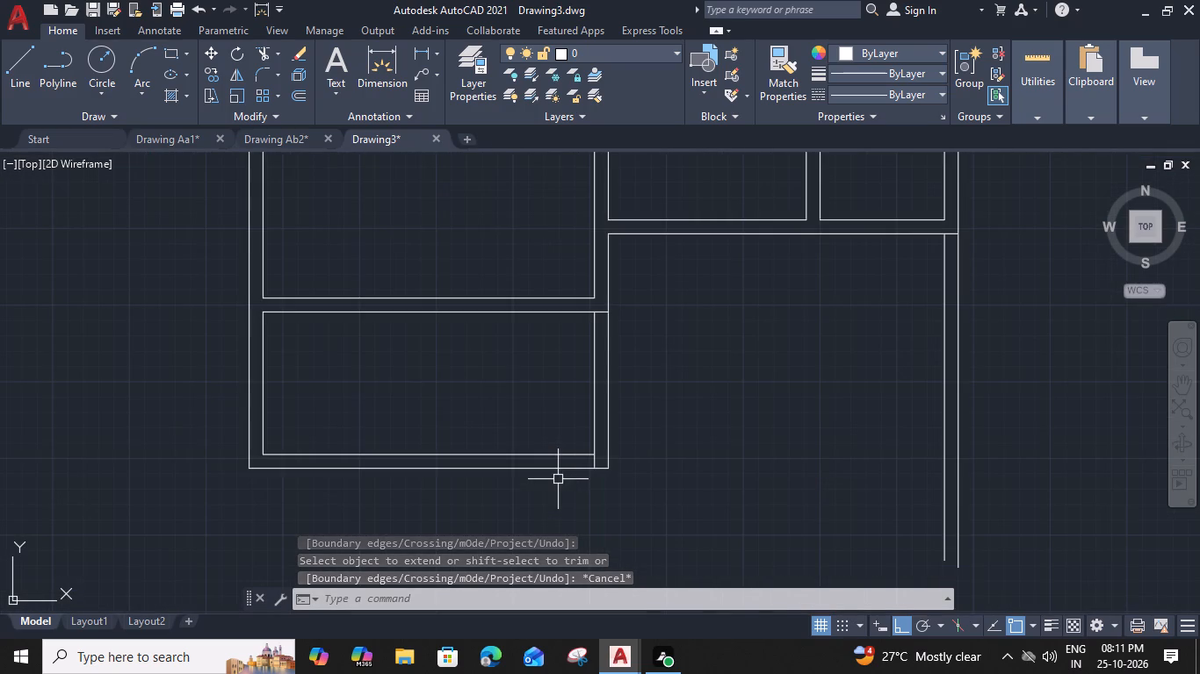
text(ex)
key(space)
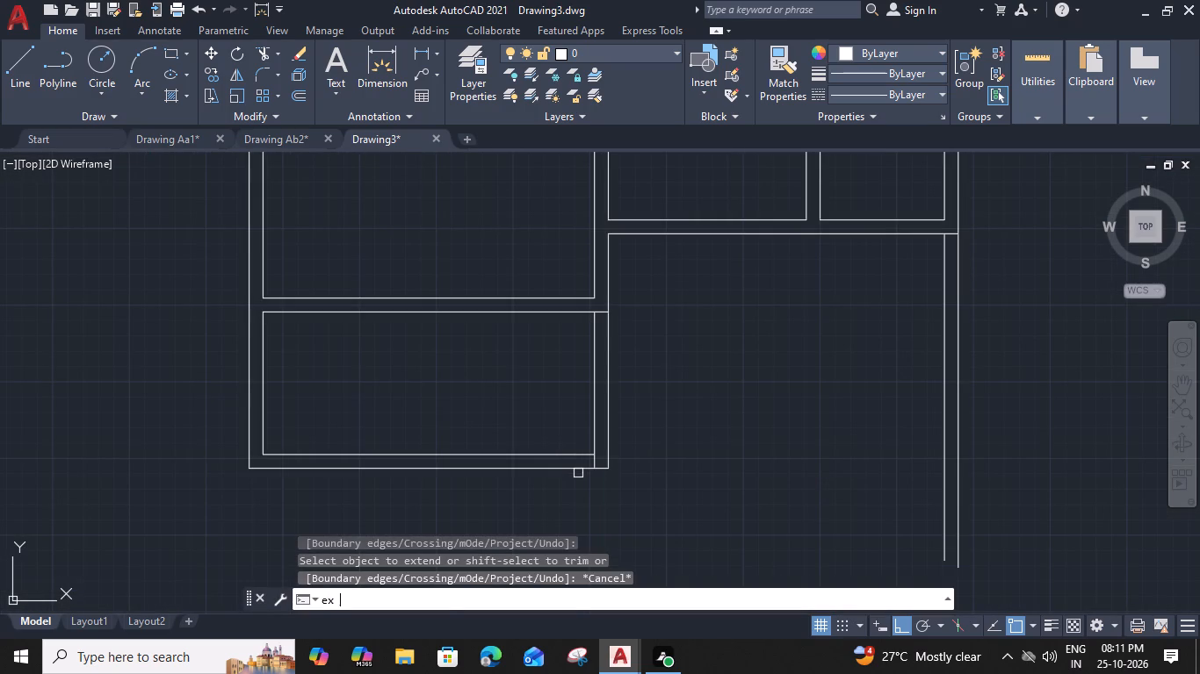
click(589, 470)
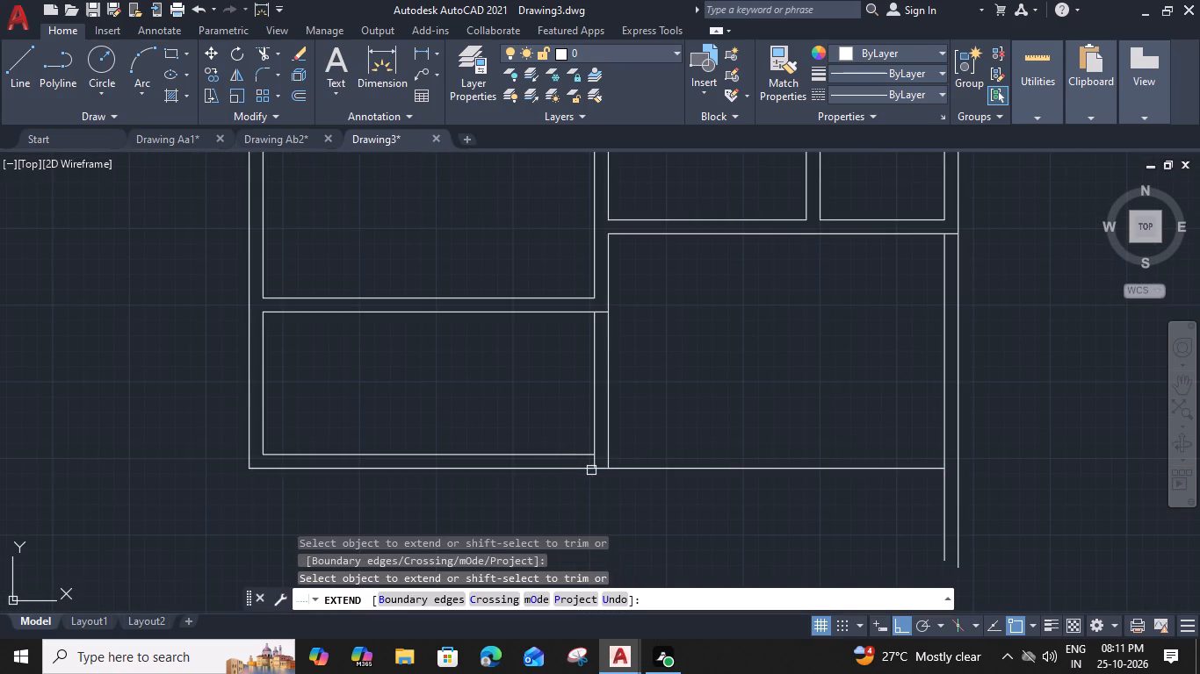
click(749, 465)
key(Escape)
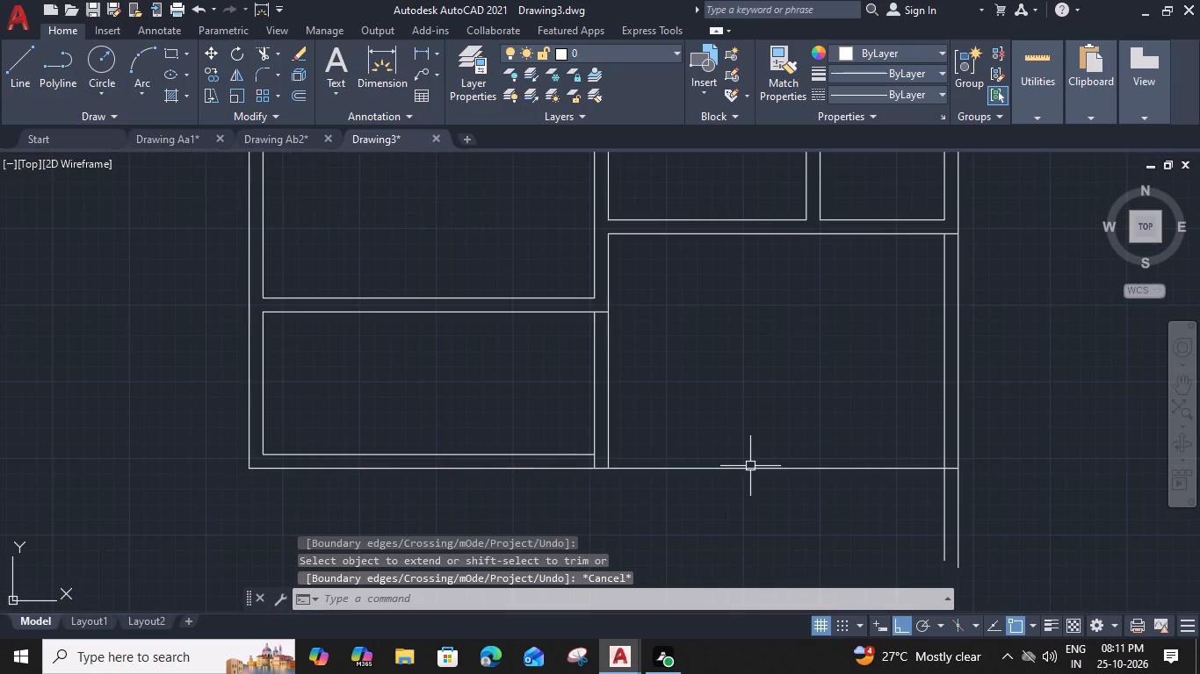
Offset the extended full-width bottom line 9" downward.
click(750, 466)
key(o)
key(space)
text(9")
key(Return)
click(727, 526)
key(Escape)
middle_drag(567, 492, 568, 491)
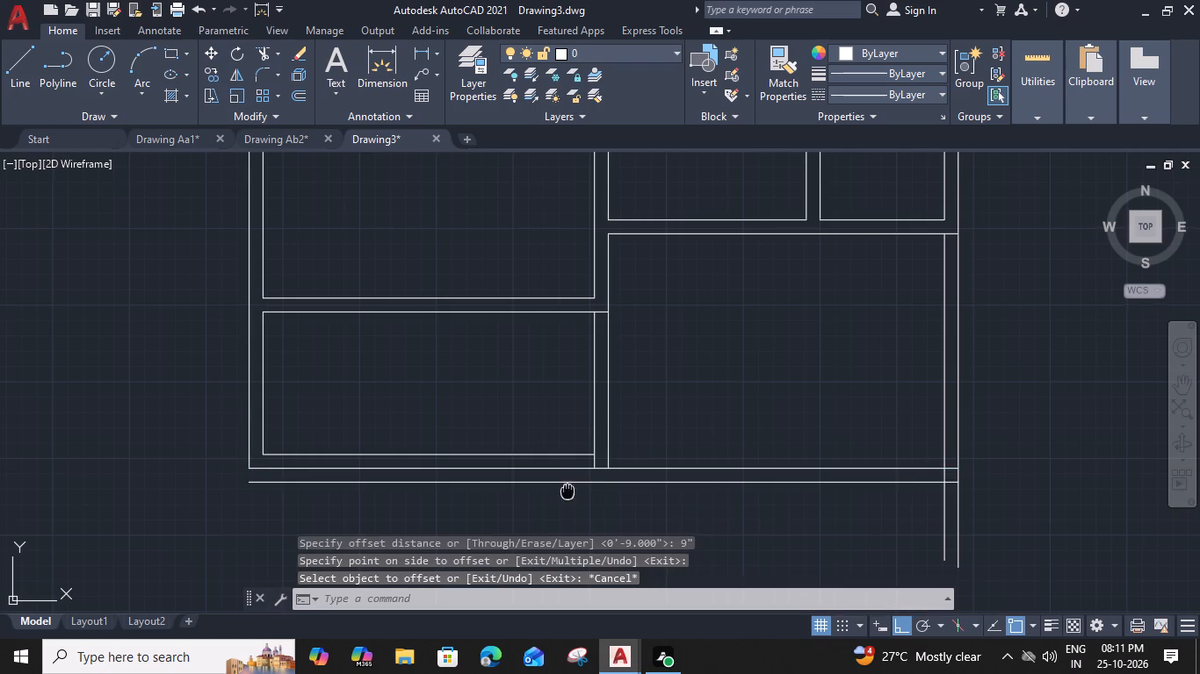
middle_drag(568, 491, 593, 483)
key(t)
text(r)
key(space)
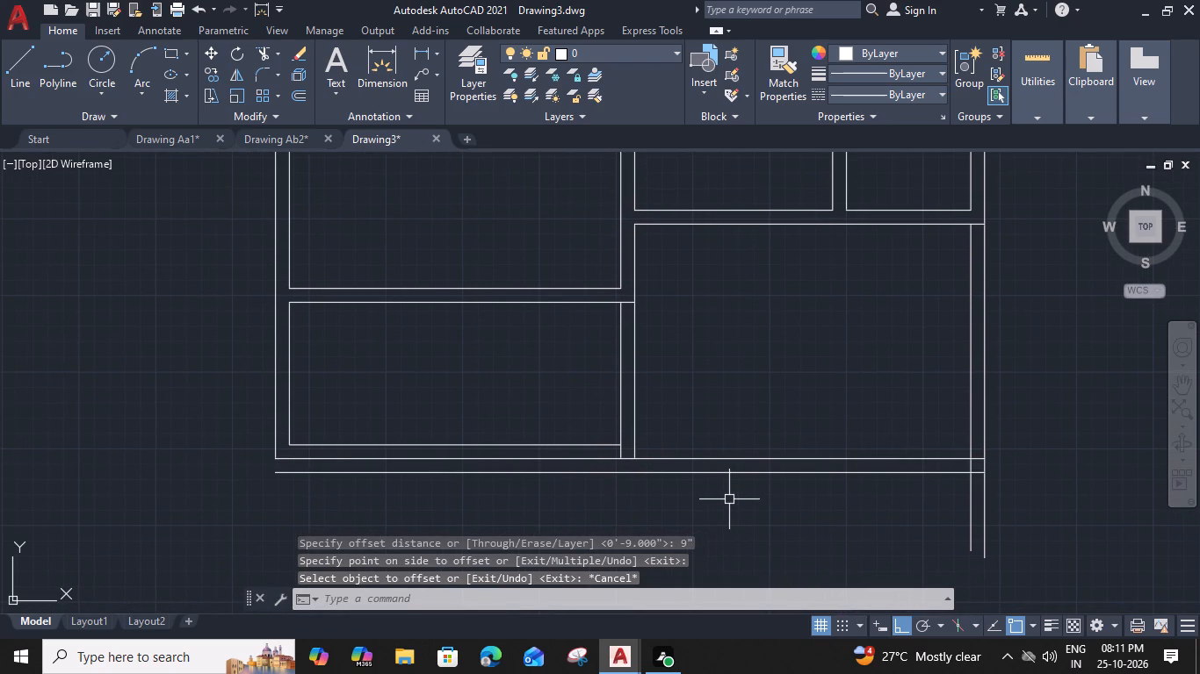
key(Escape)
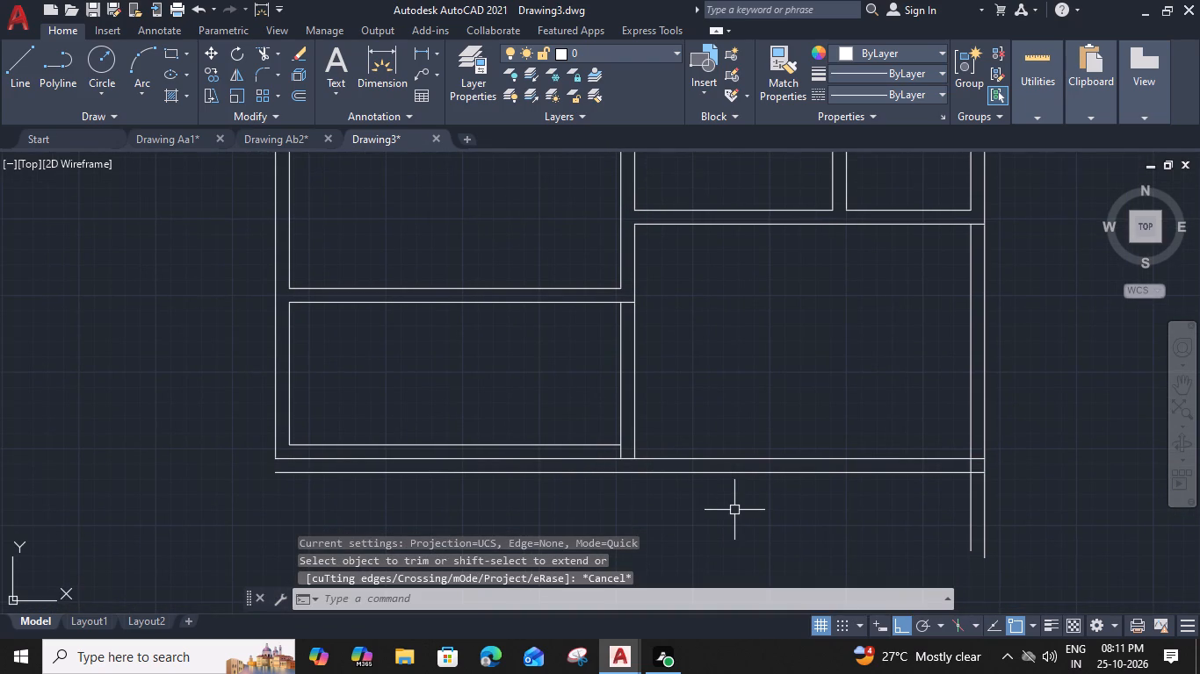
Offset the lowest full-width line 4' downward.
scroll(749, 507, down, 1)
middle_drag(749, 492, 789, 484)
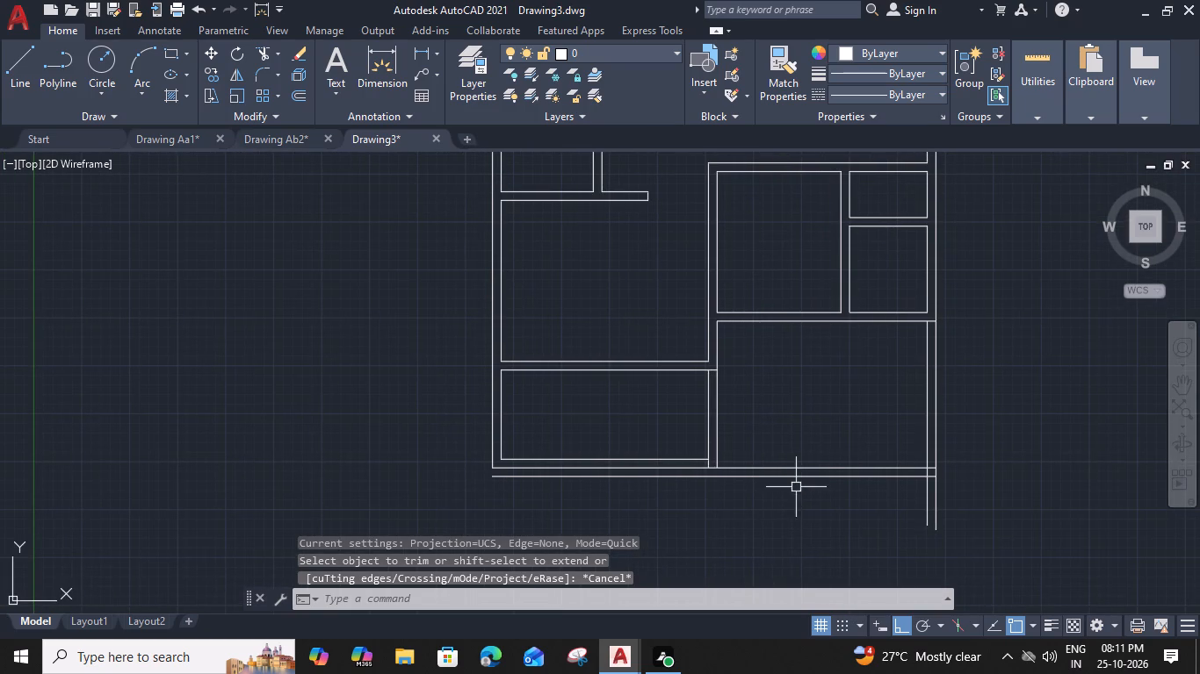
click(828, 478)
key(o)
key(space)
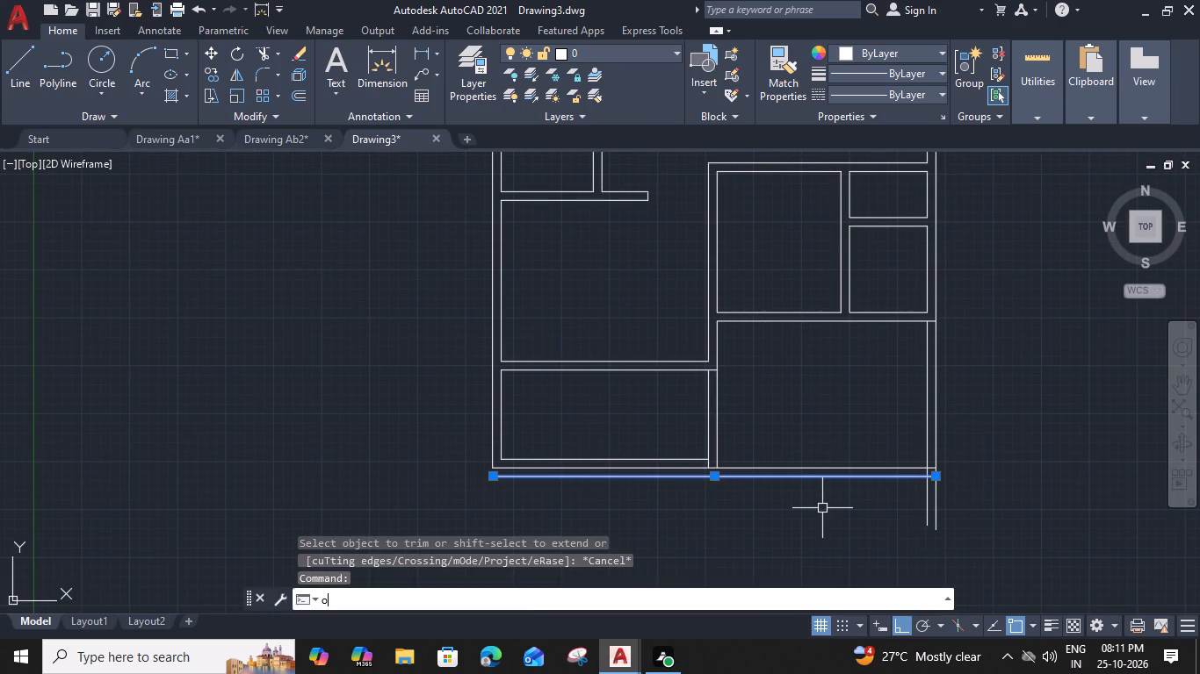
text(4')
key(space)
click(816, 541)
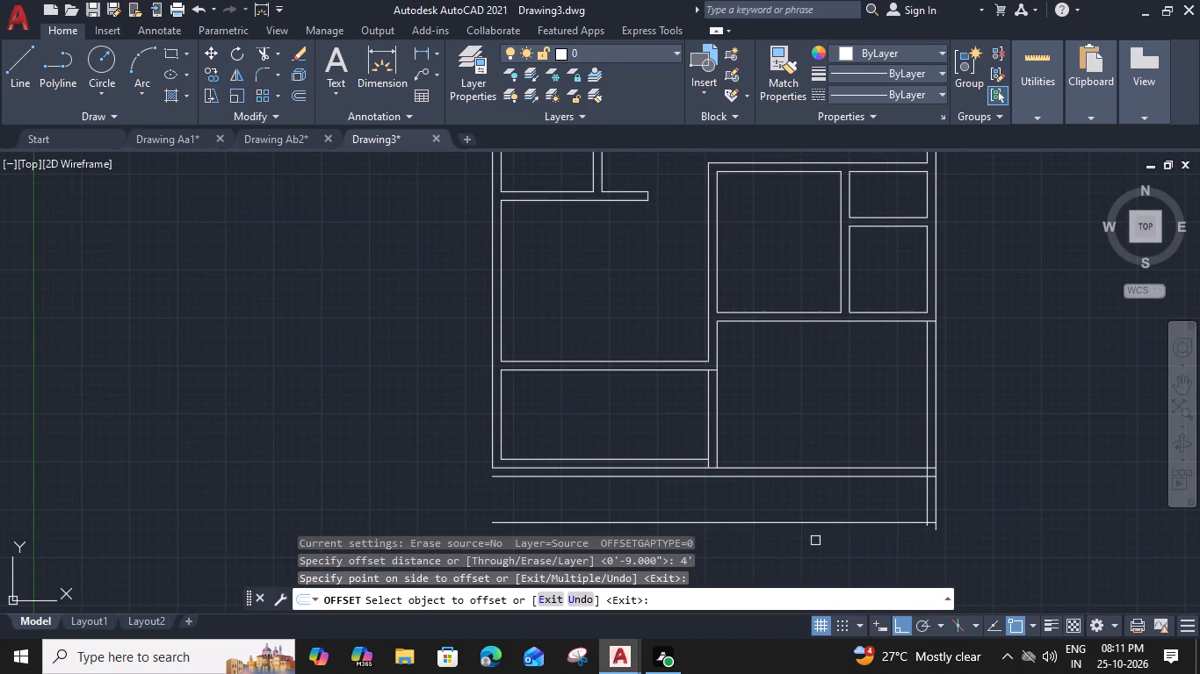
middle_drag(813, 537, 786, 456)
drag(802, 441, 802, 452)
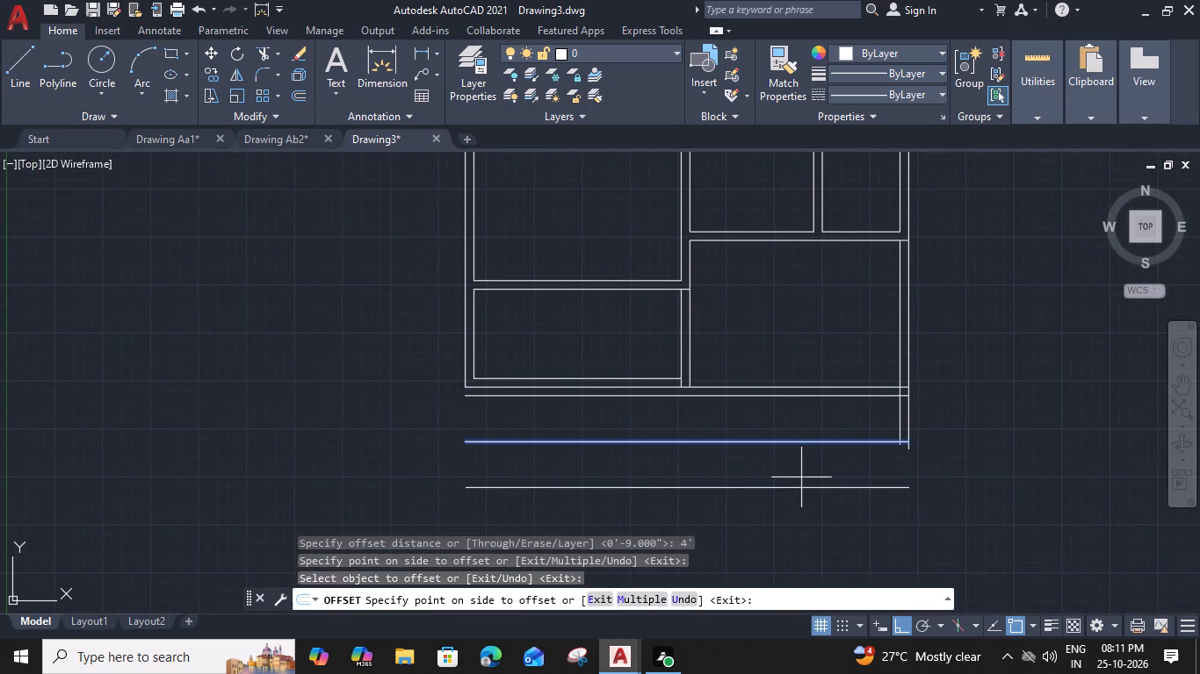
key(Escape)
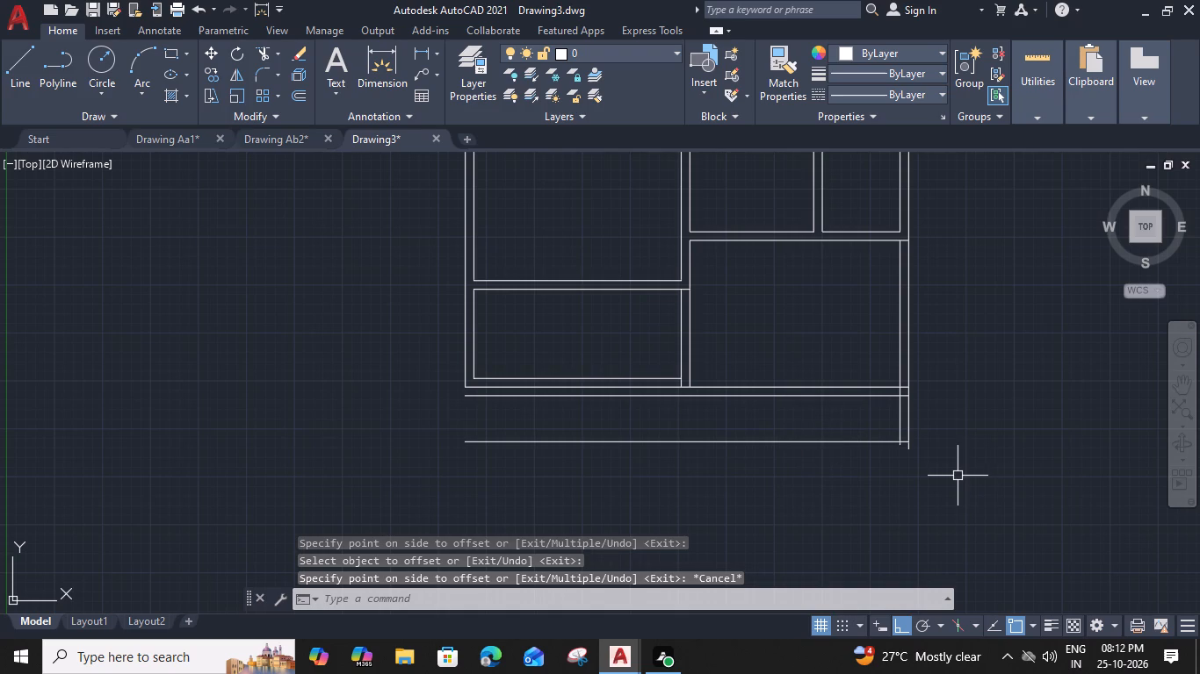
Trim the right wall's overhanging ends below the lowest line and clear the overlapping lines where it meets the bottom wall.
key(t)
key(r)
key(space)
scroll(896, 448, up, 2)
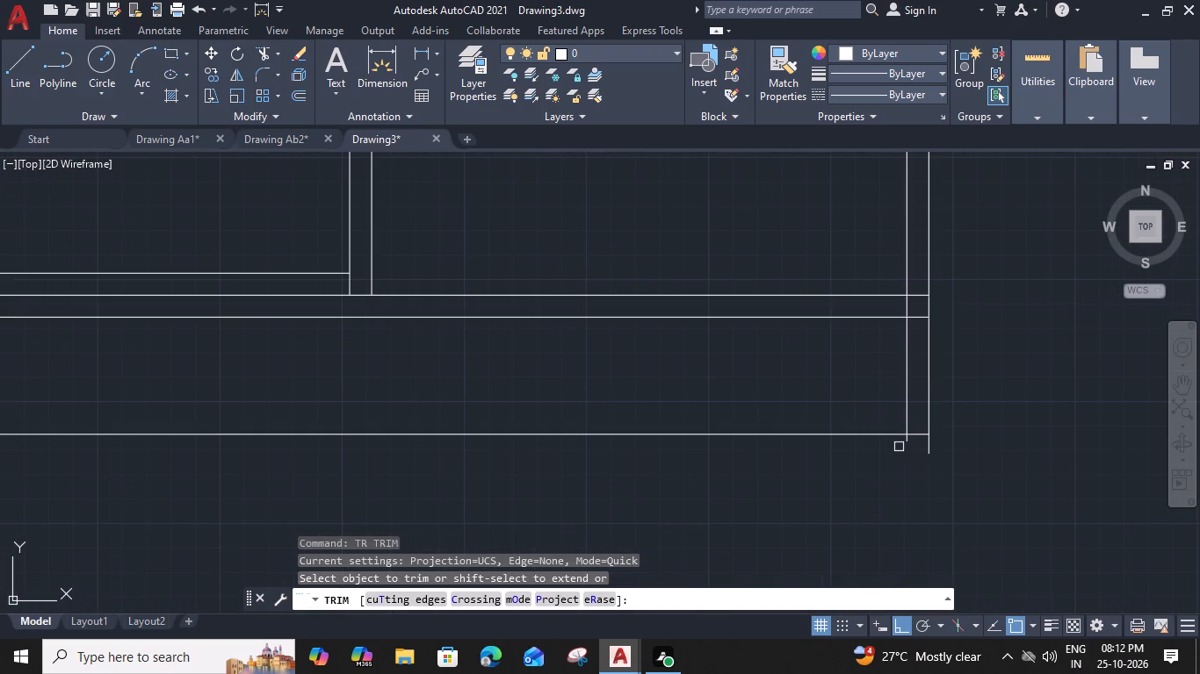
click(904, 444)
click(935, 451)
click(919, 448)
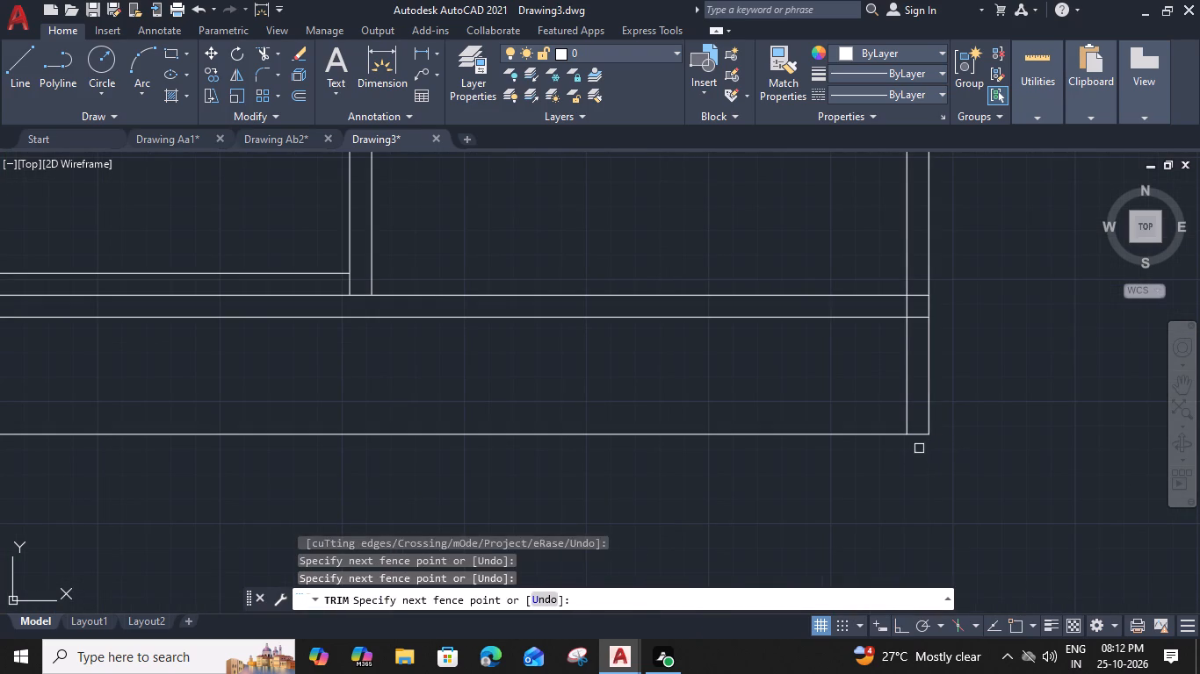
click(917, 318)
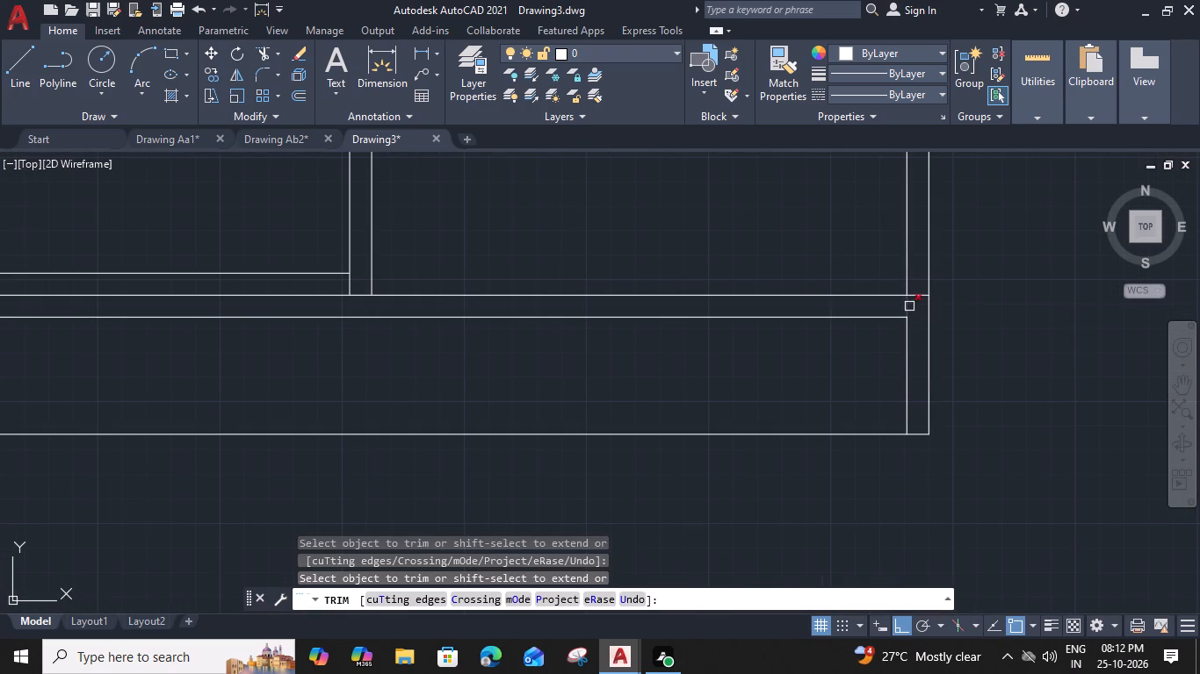
click(909, 306)
Extend the central partition's left line down to the lowest line, trimming the bottom wall's outer line beyond it and the overlap inside the partition.
middle_drag(545, 353, 744, 384)
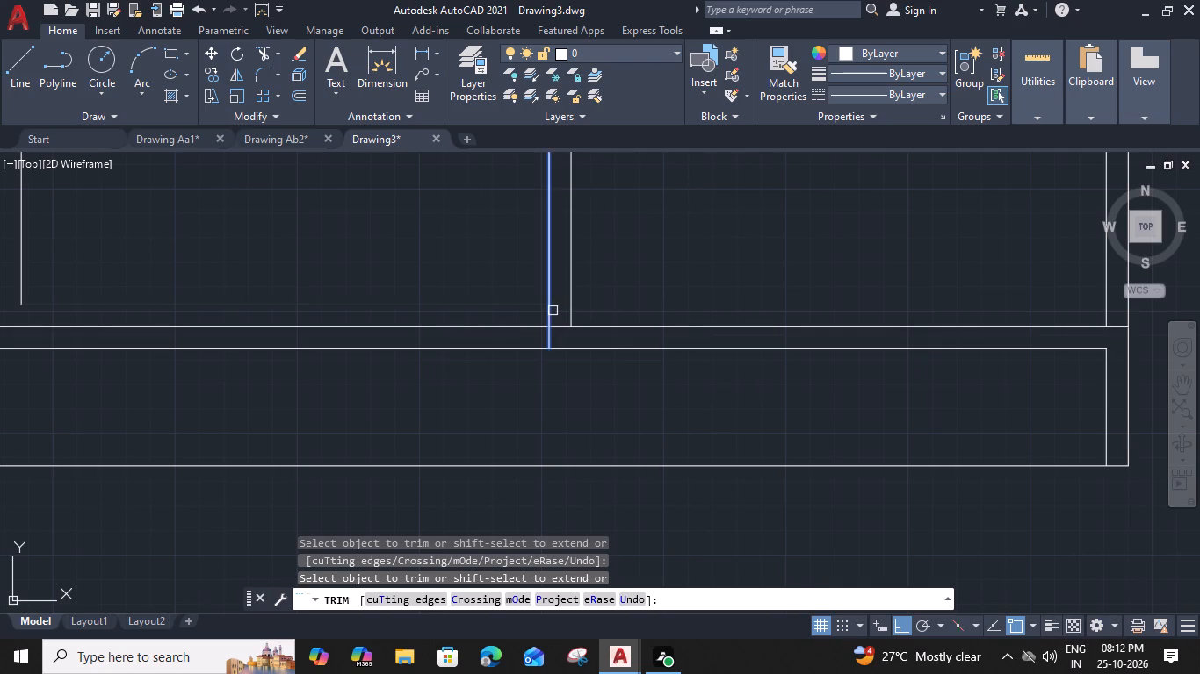
shift+click(548, 315)
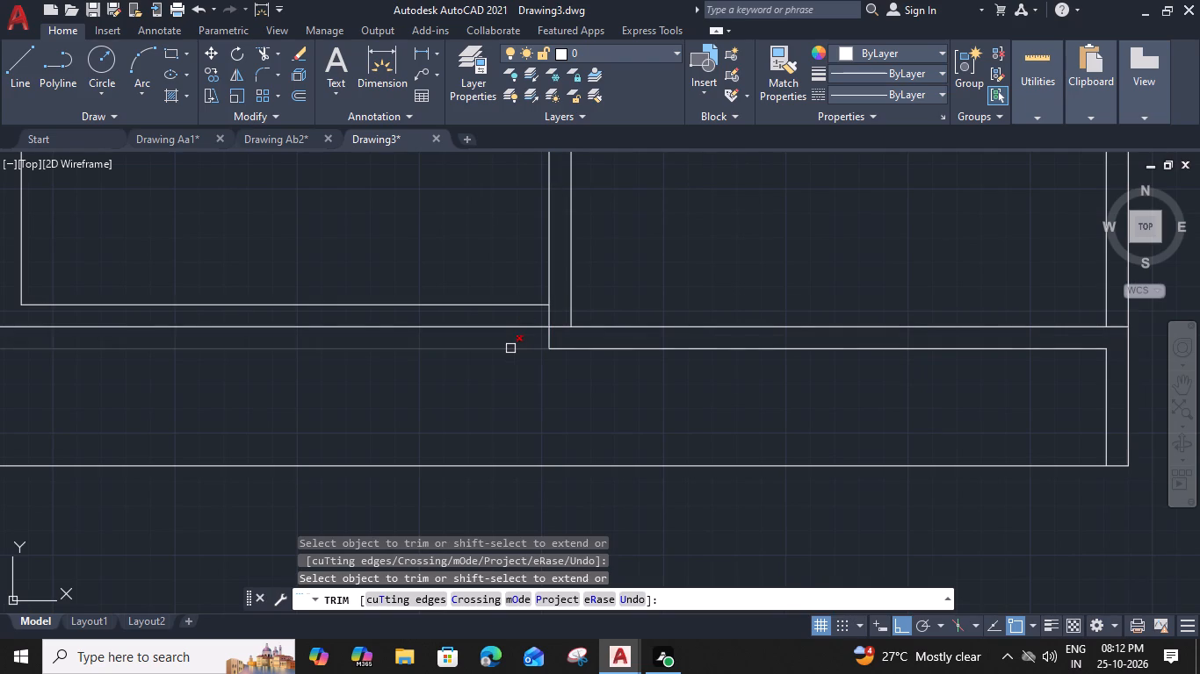
click(510, 348)
click(556, 326)
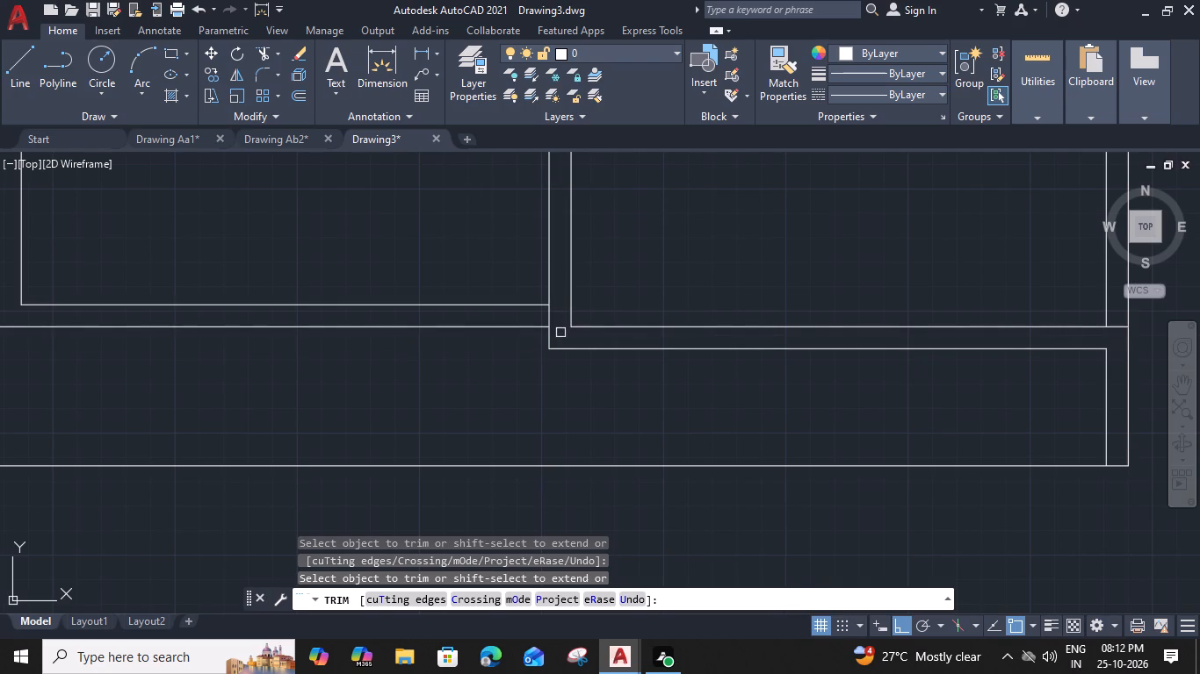
shift+click(546, 336)
key(Escape)
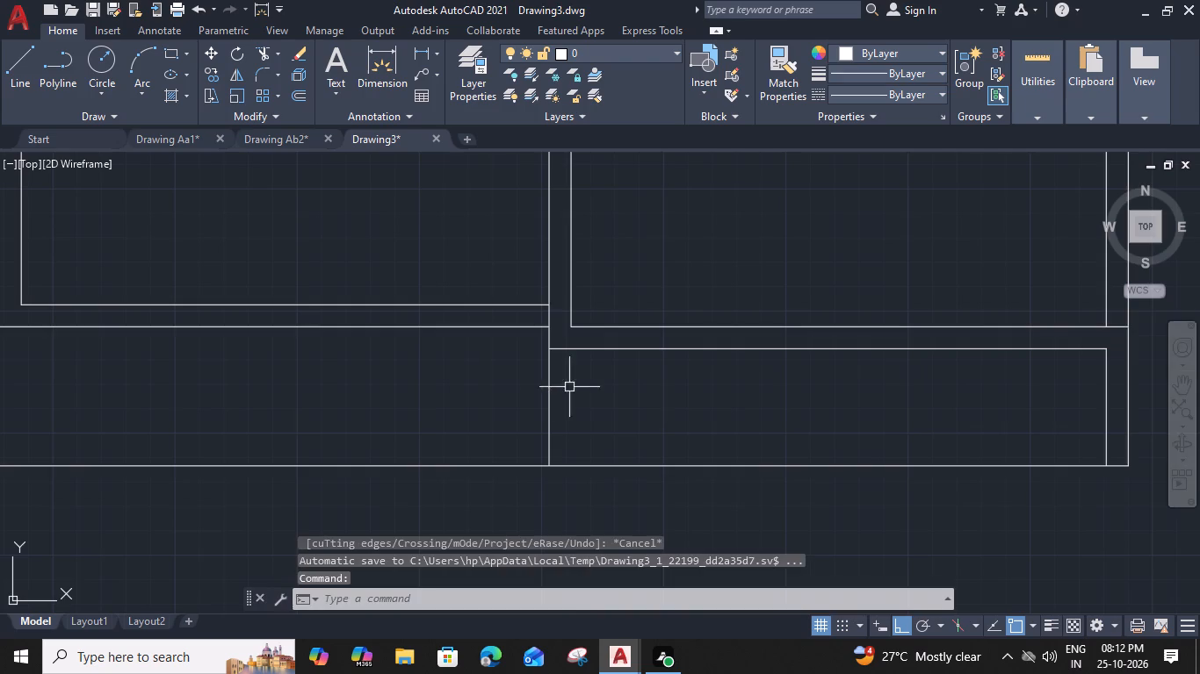
Draw a line 2' left from the outer left wall near the lower-left room's top wall, continuing straight down past the lowest line.
scroll(546, 386, down, 3)
middle_drag(518, 389, 595, 437)
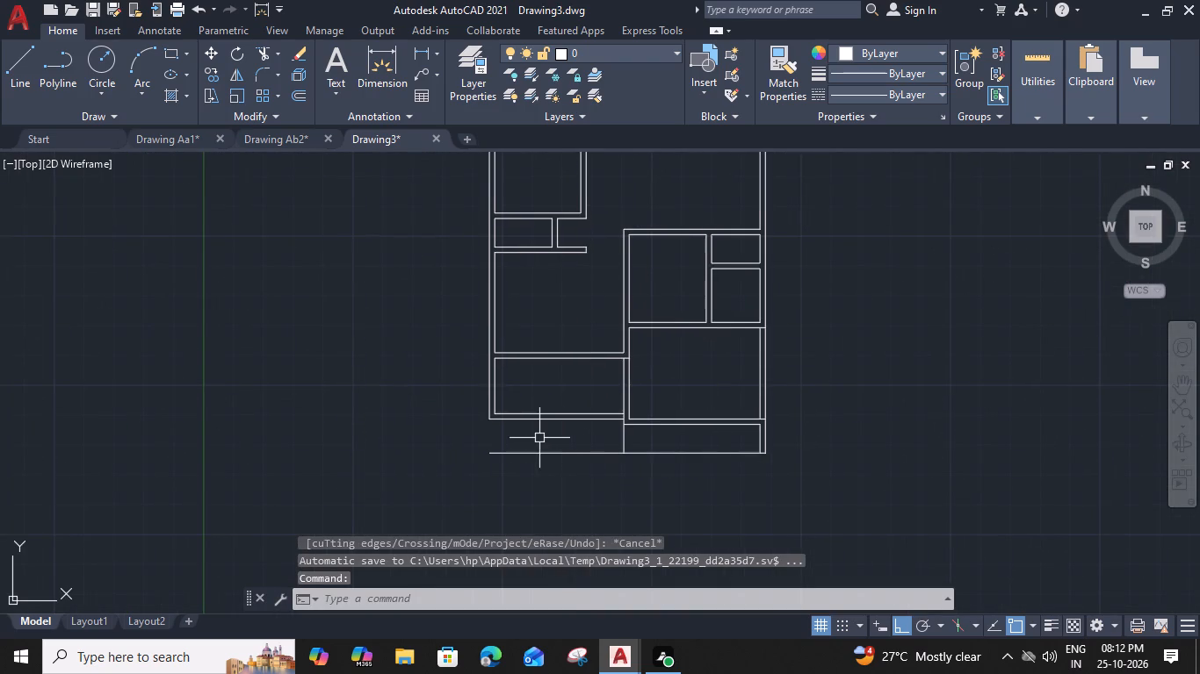
scroll(481, 432, up, 2)
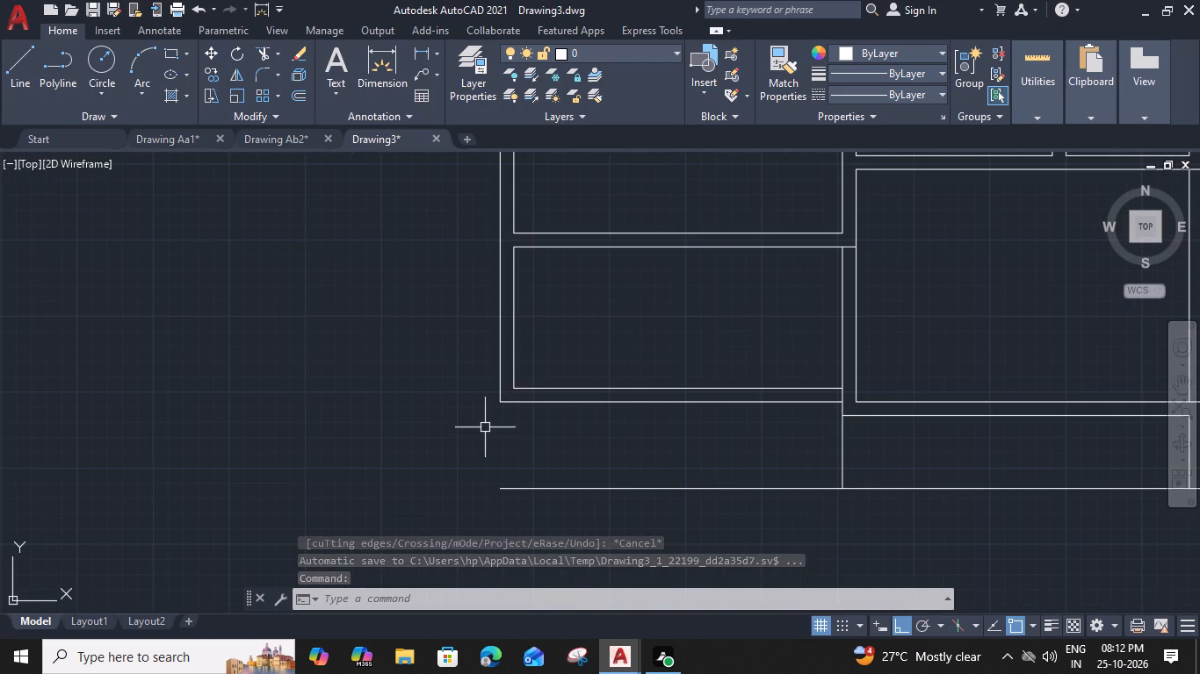
scroll(492, 435, down, 1)
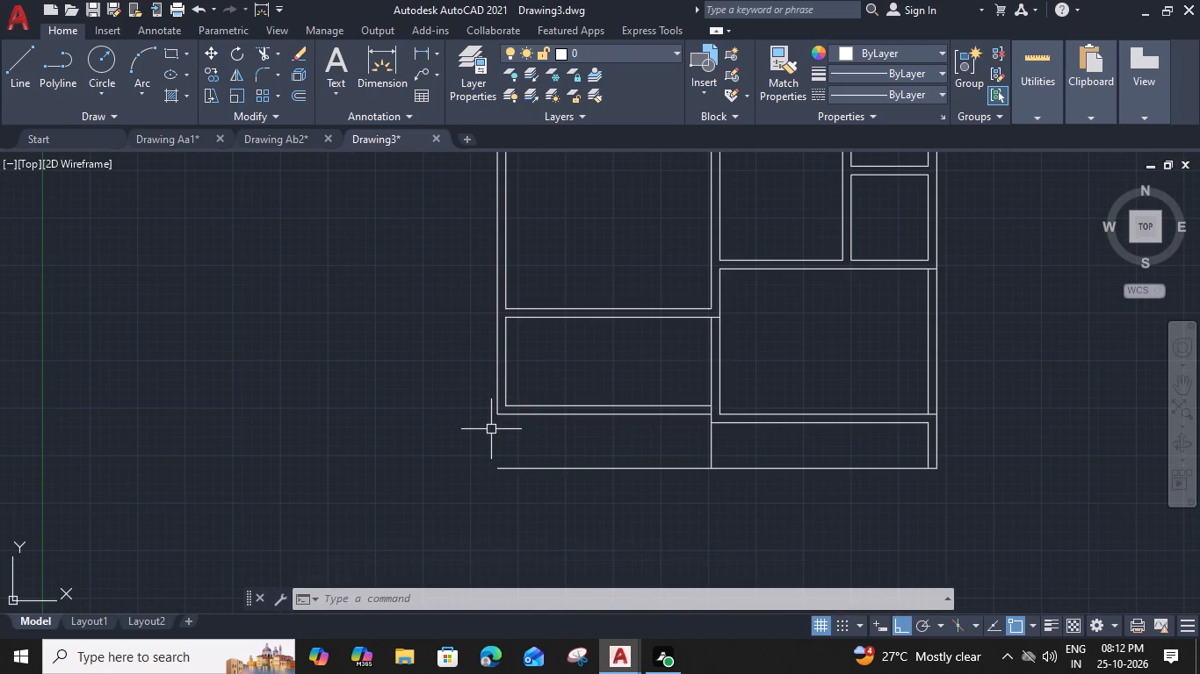
middle_drag(491, 429, 513, 437)
scroll(507, 325, up, 2)
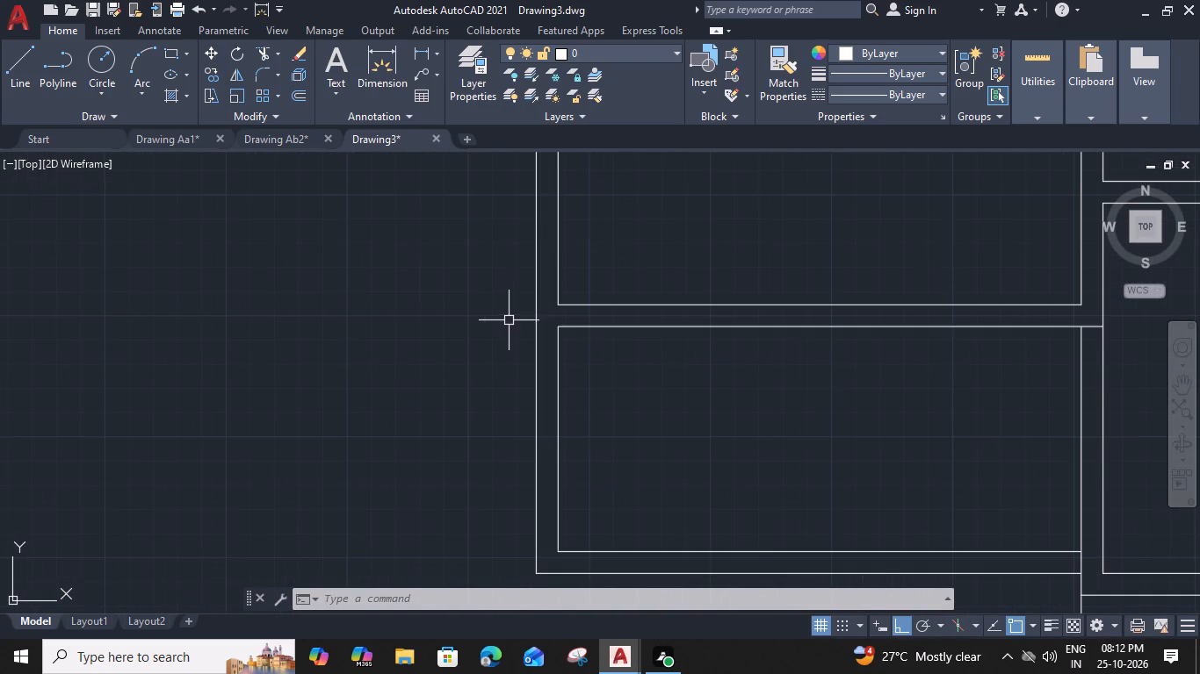
text(l)
key(space)
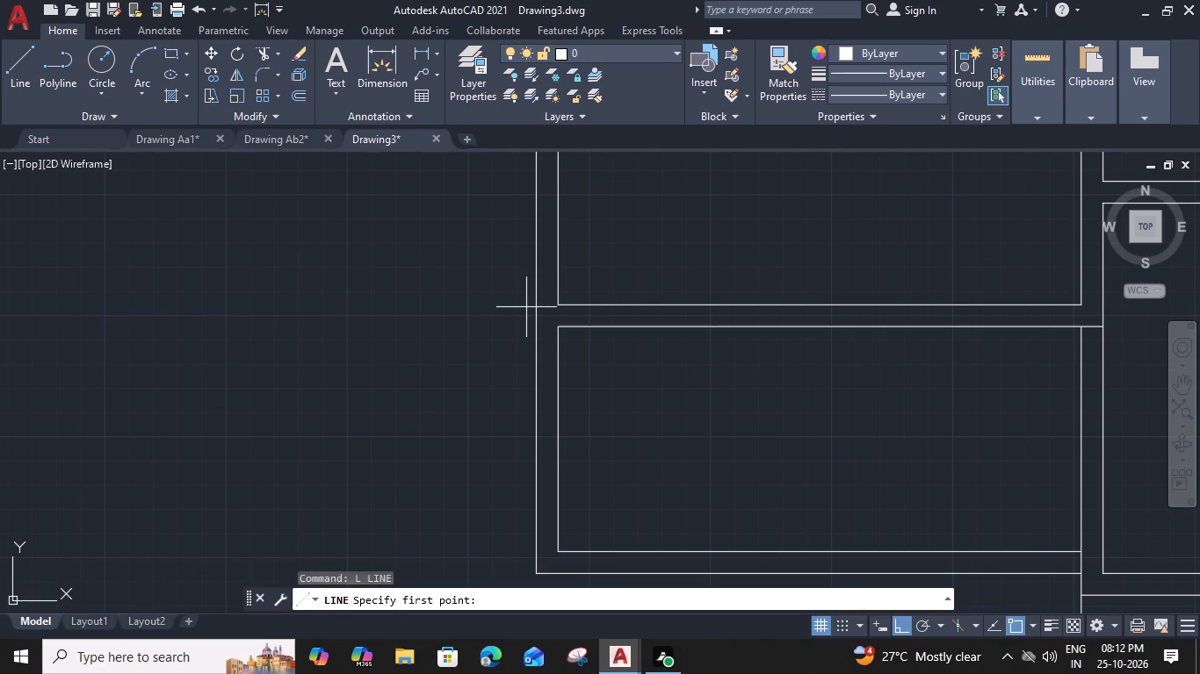
click(536, 302)
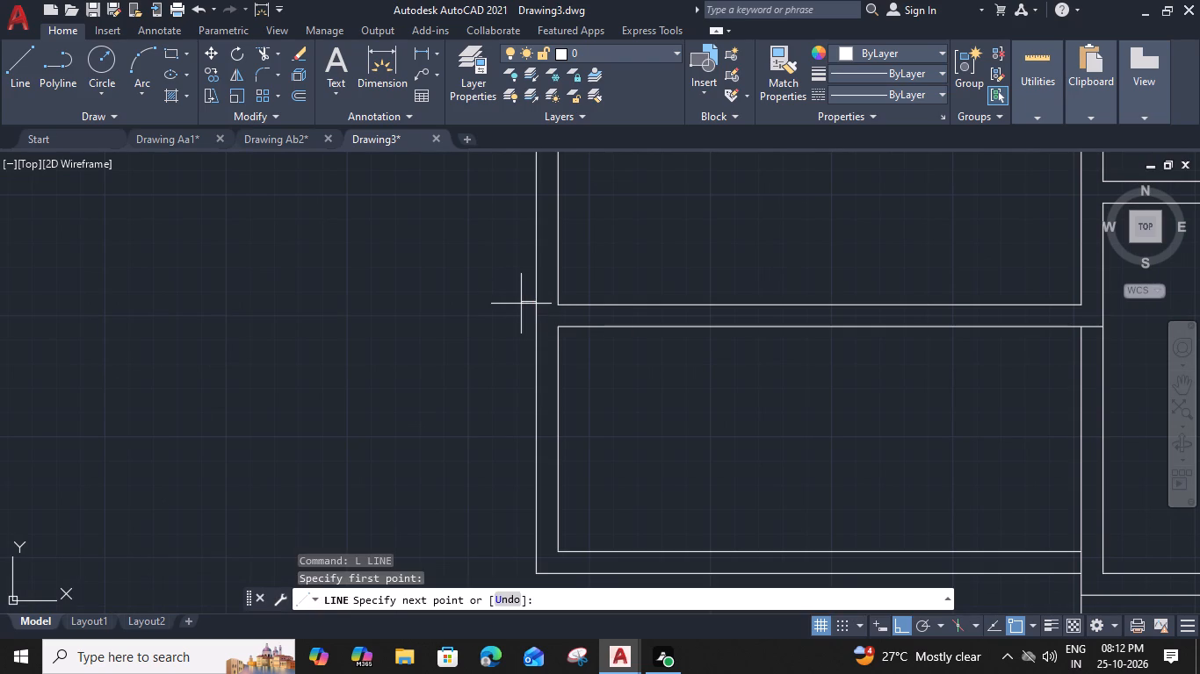
text(2')
key(space)
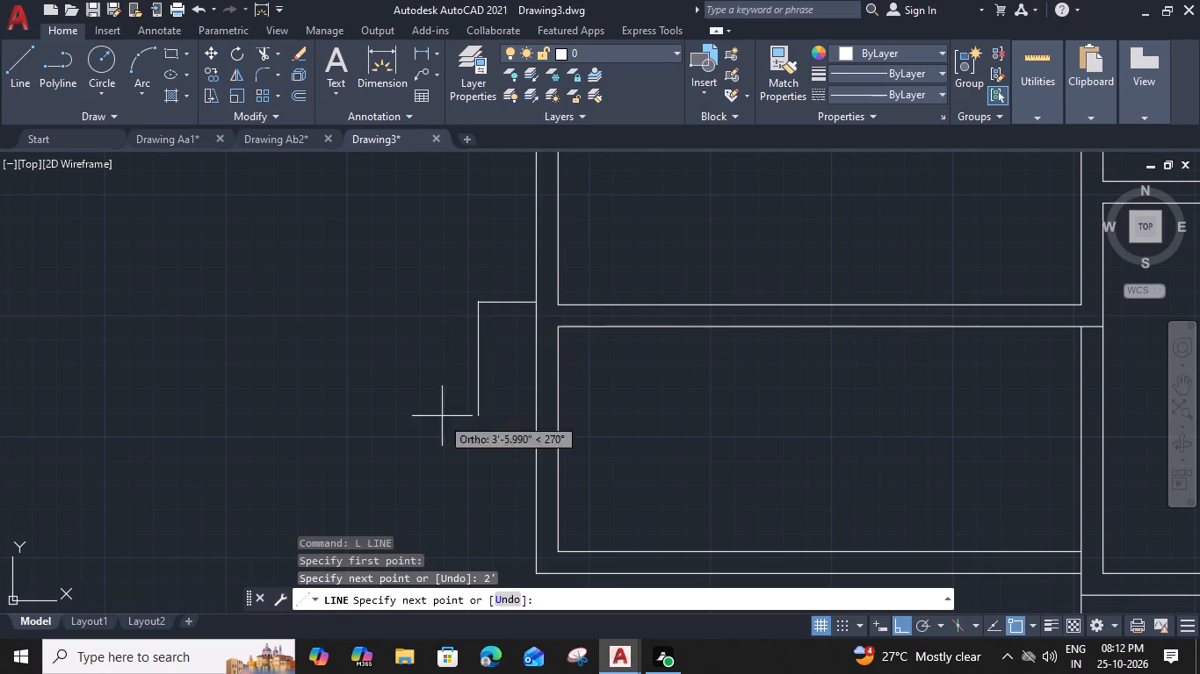
middle_drag(440, 499, 444, 294)
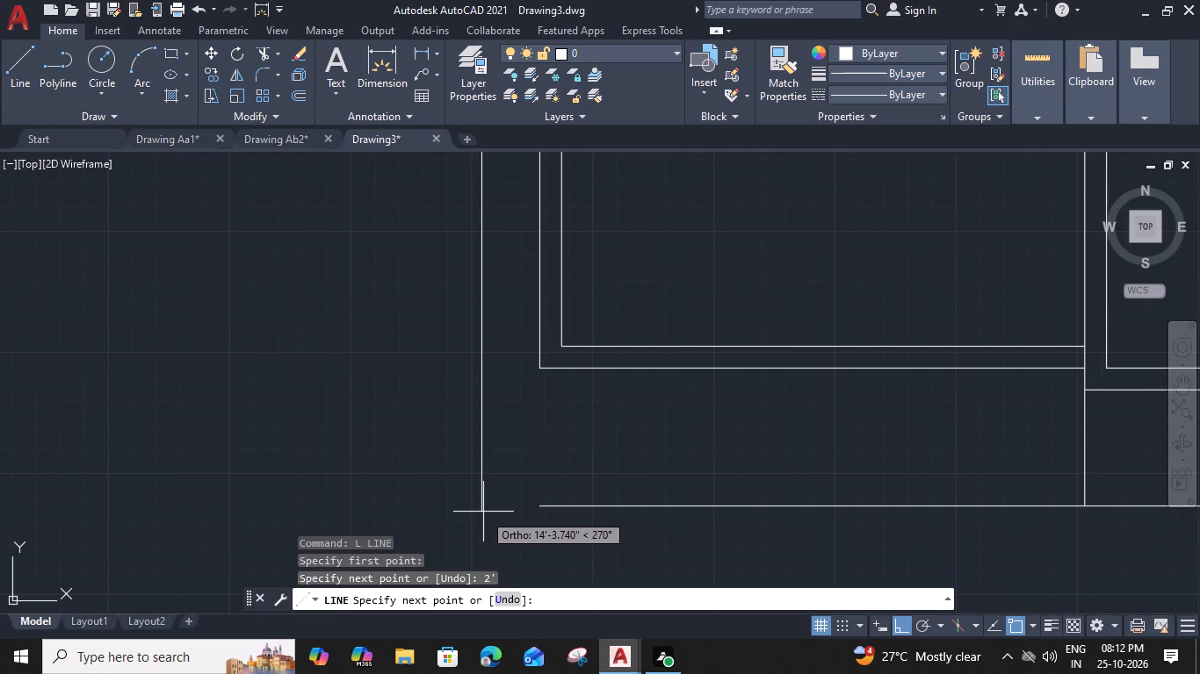
click(483, 524)
key(Escape)
key(Escape)
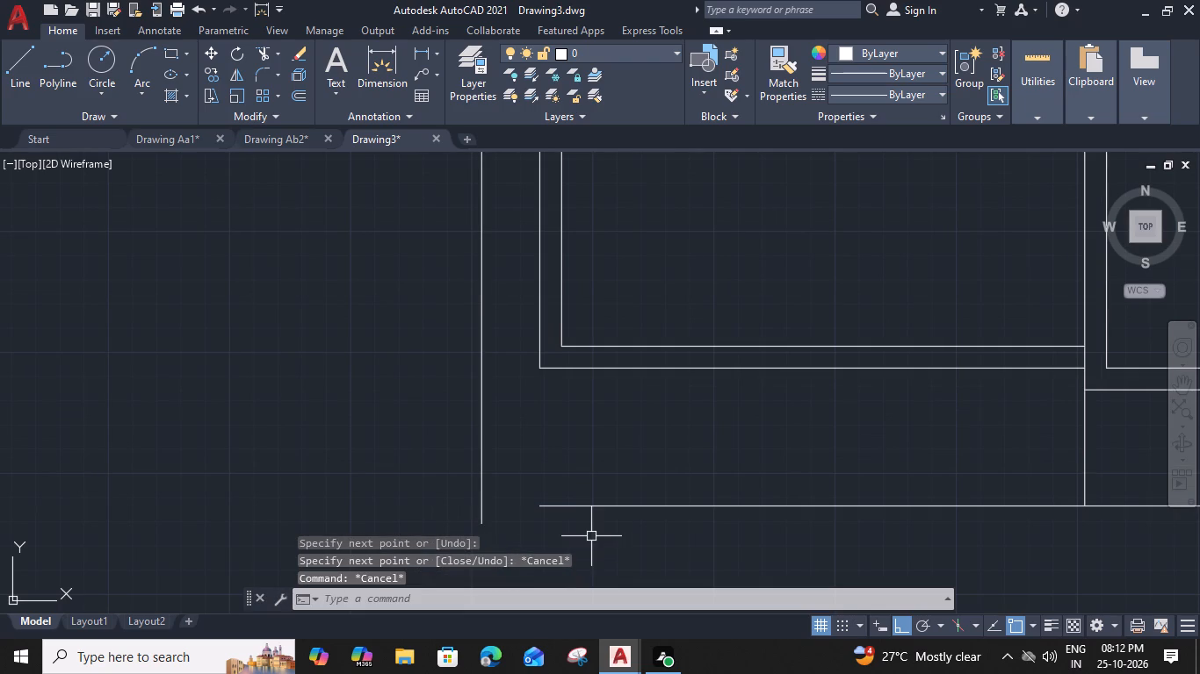
Fillet the lowest horizontal line with the new outer vertical line into a sharp corner.
key(f)
key(space)
click(574, 505)
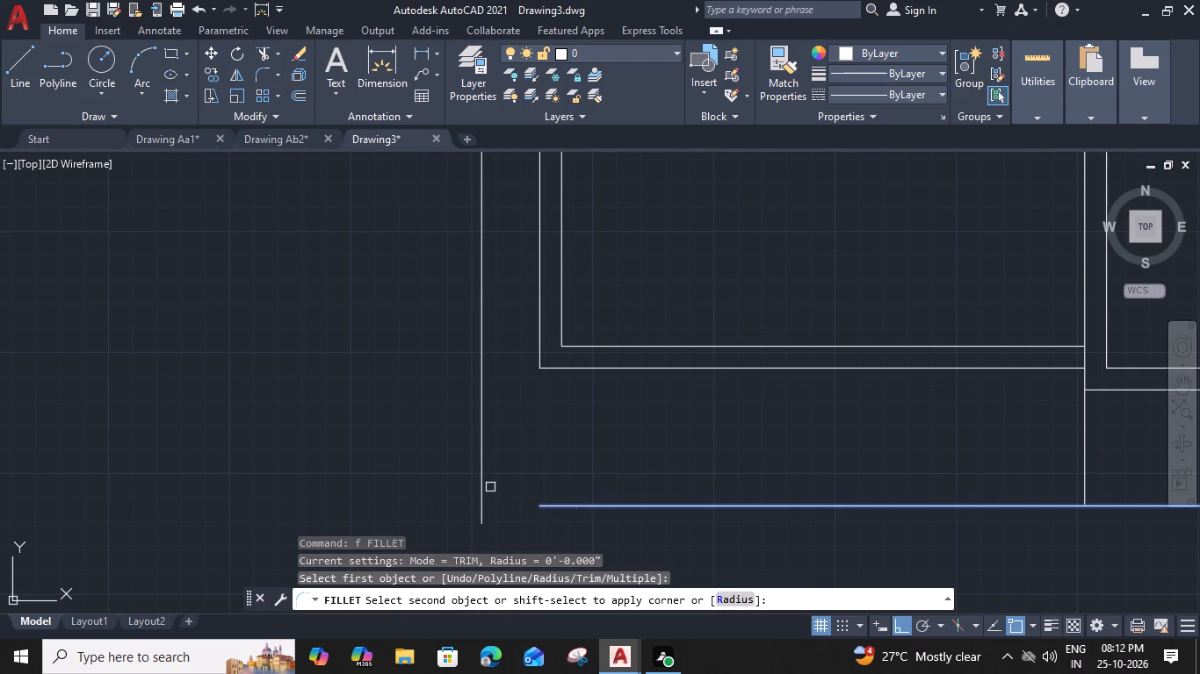
click(484, 483)
key(Escape)
Offset the new strip's top, left and bottom lines 6" outward.
scroll(556, 448, down, 1)
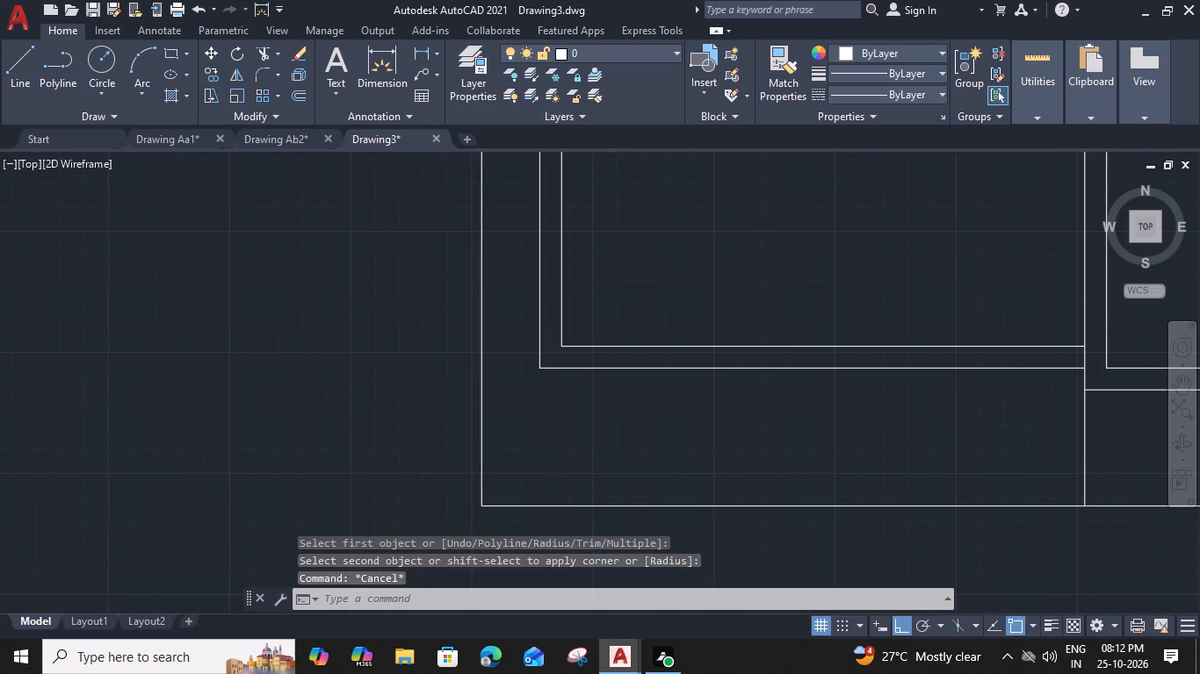
middle_drag(555, 448, 518, 524)
scroll(480, 326, up, 2)
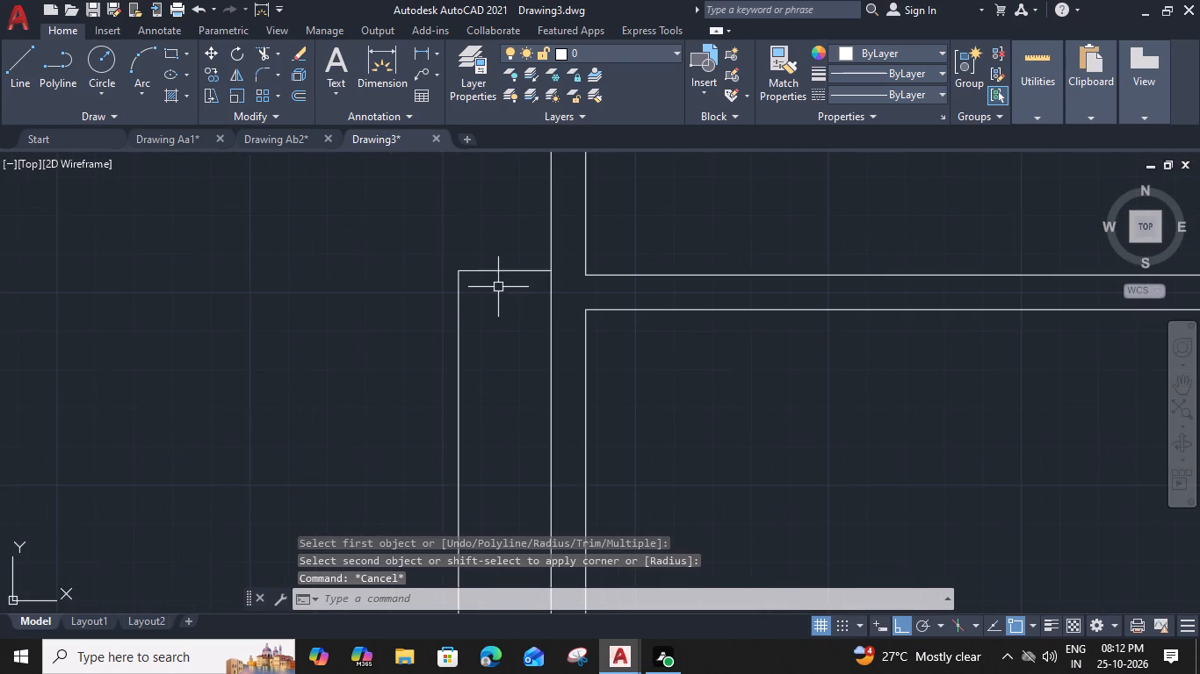
click(498, 270)
text(o)
key(space)
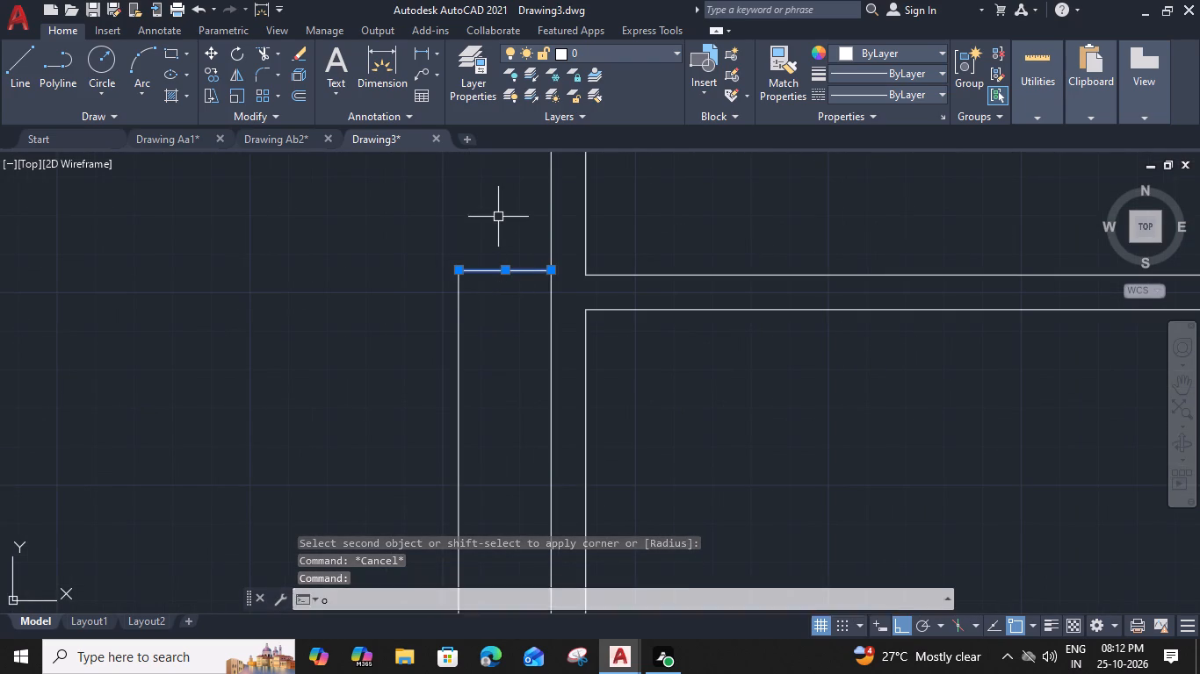
text(6")
key(Return)
click(495, 212)
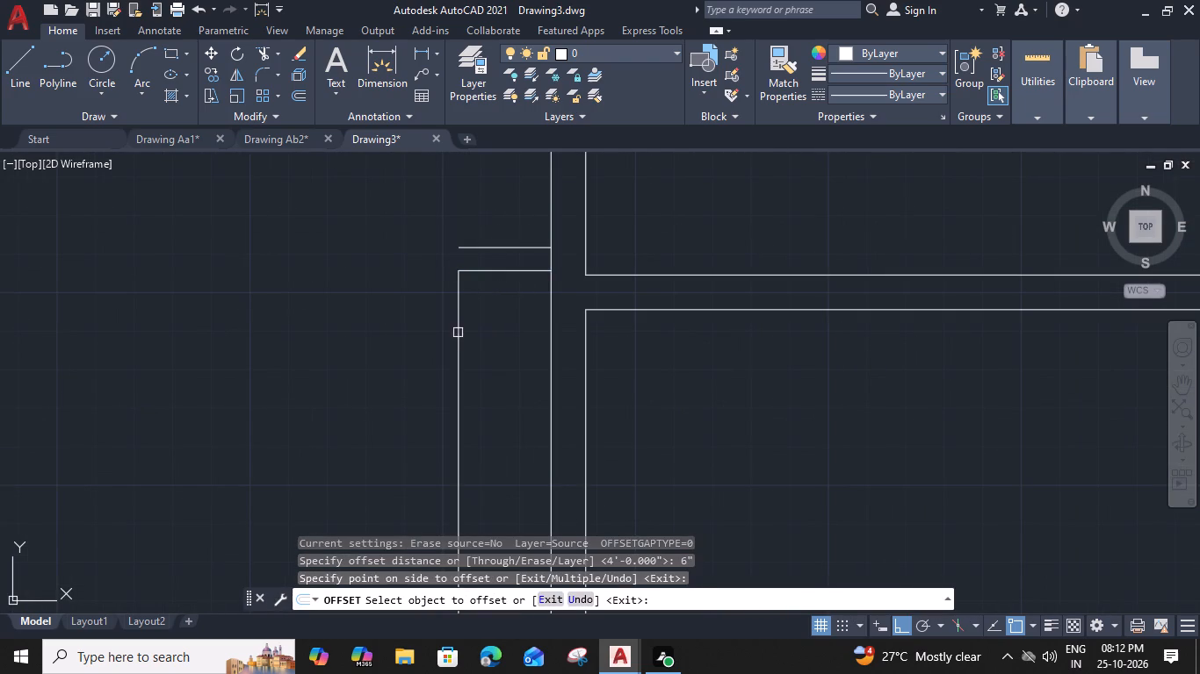
click(456, 334)
click(394, 340)
scroll(394, 340, down, 2)
middle_drag(452, 514, 406, 302)
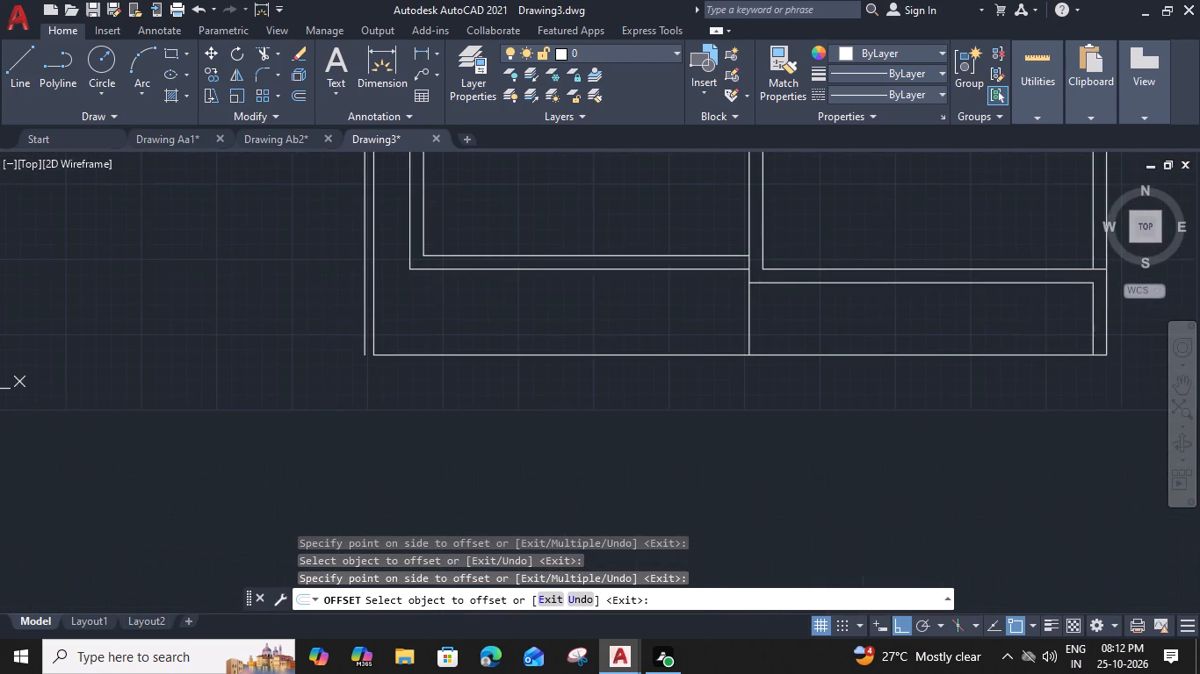
click(564, 356)
click(559, 398)
middle_drag(781, 399, 482, 416)
key(Escape)
Extend both right wall lines down to the new outermost bottom line and trim the inner bottom line between them.
key(e)
key(x)
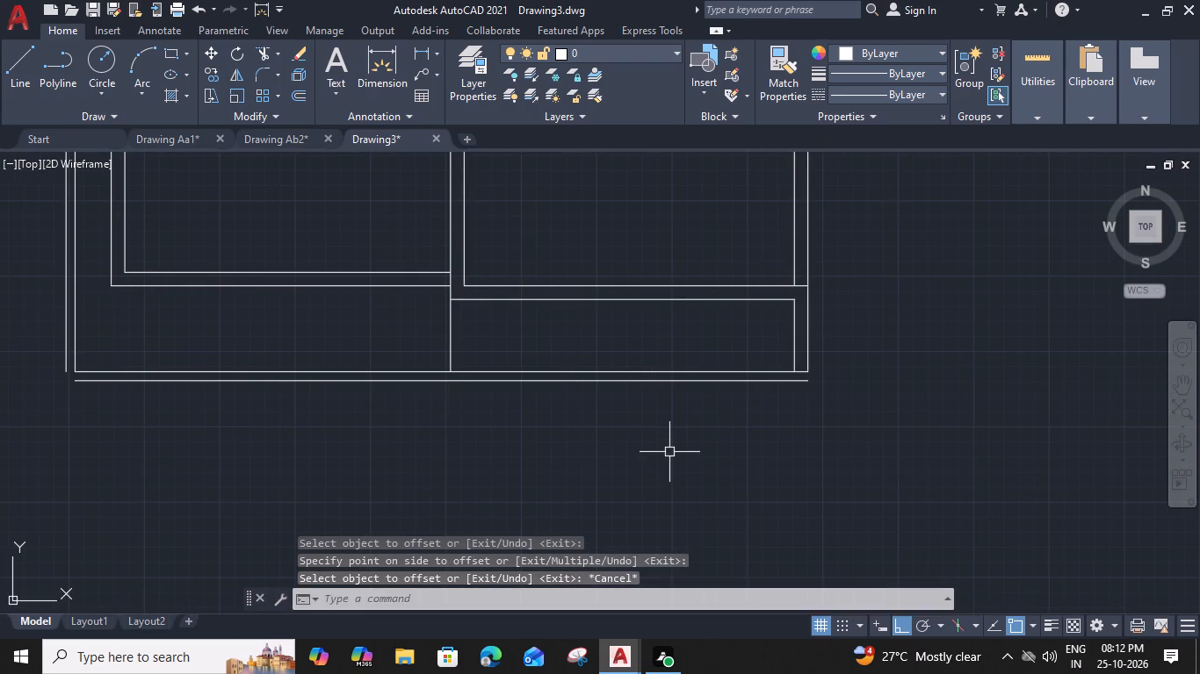
key(space)
click(806, 341)
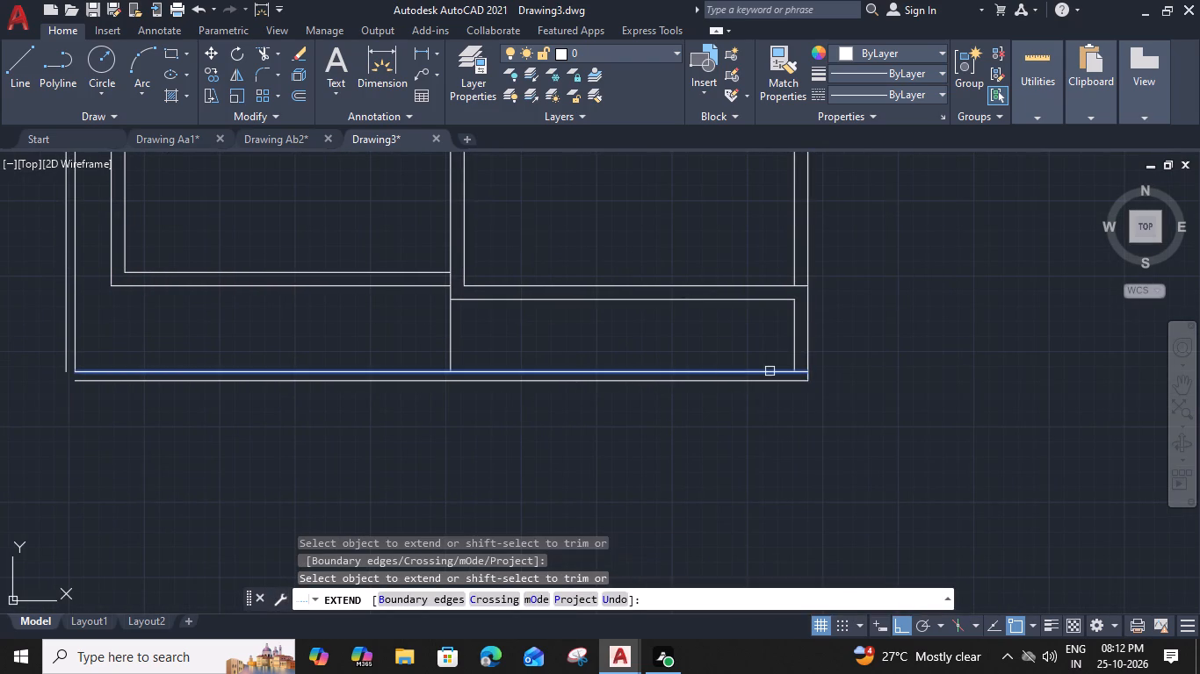
scroll(780, 372, up, 2)
shift+click(828, 367)
click(811, 342)
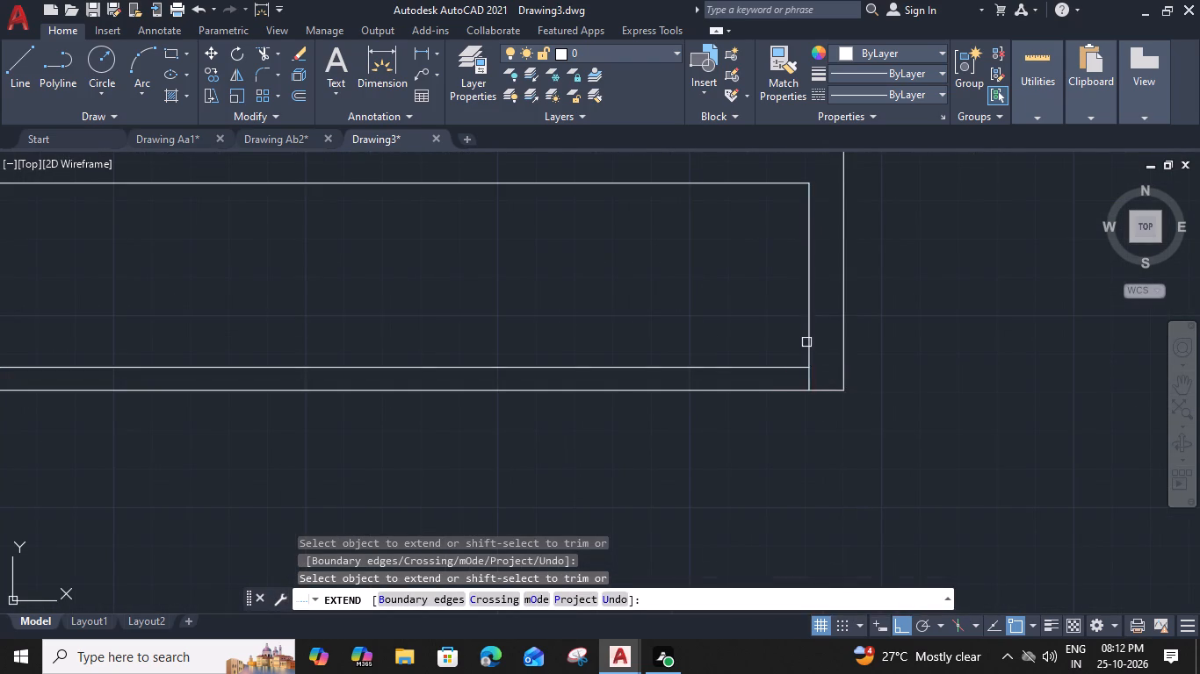
scroll(804, 344, down, 1)
middle_drag(632, 349, 964, 381)
scroll(524, 401, down, 2)
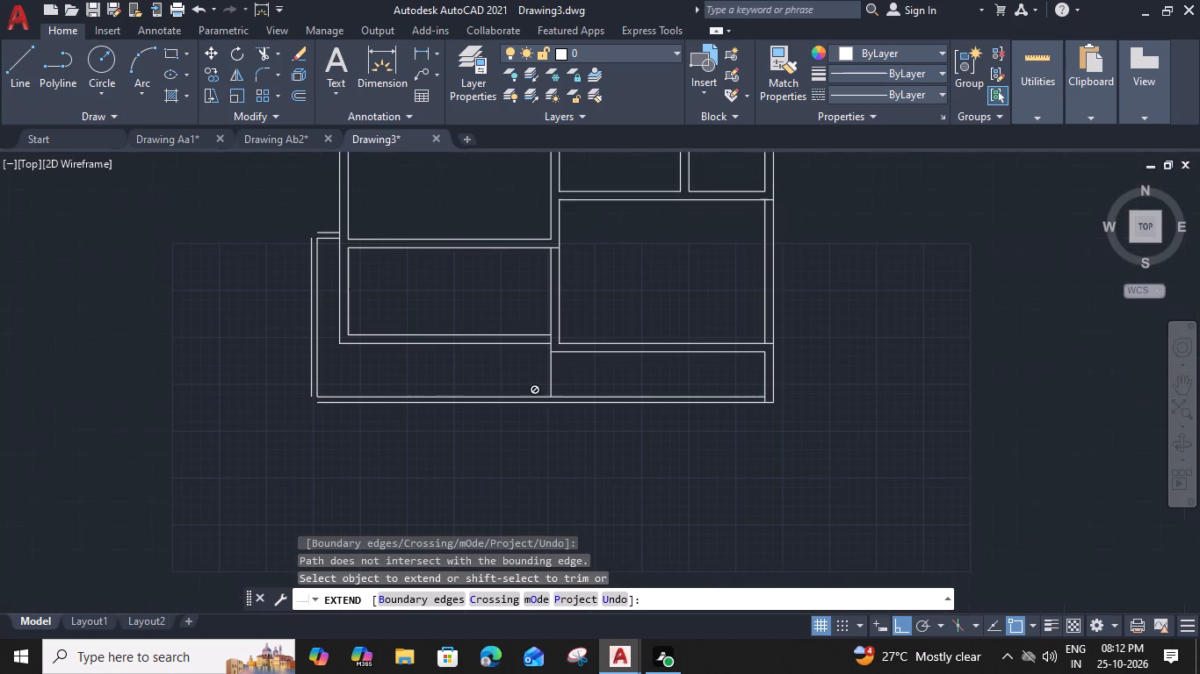
middle_drag(411, 402, 719, 432)
scroll(604, 434, up, 2)
middle_drag(635, 449, 563, 583)
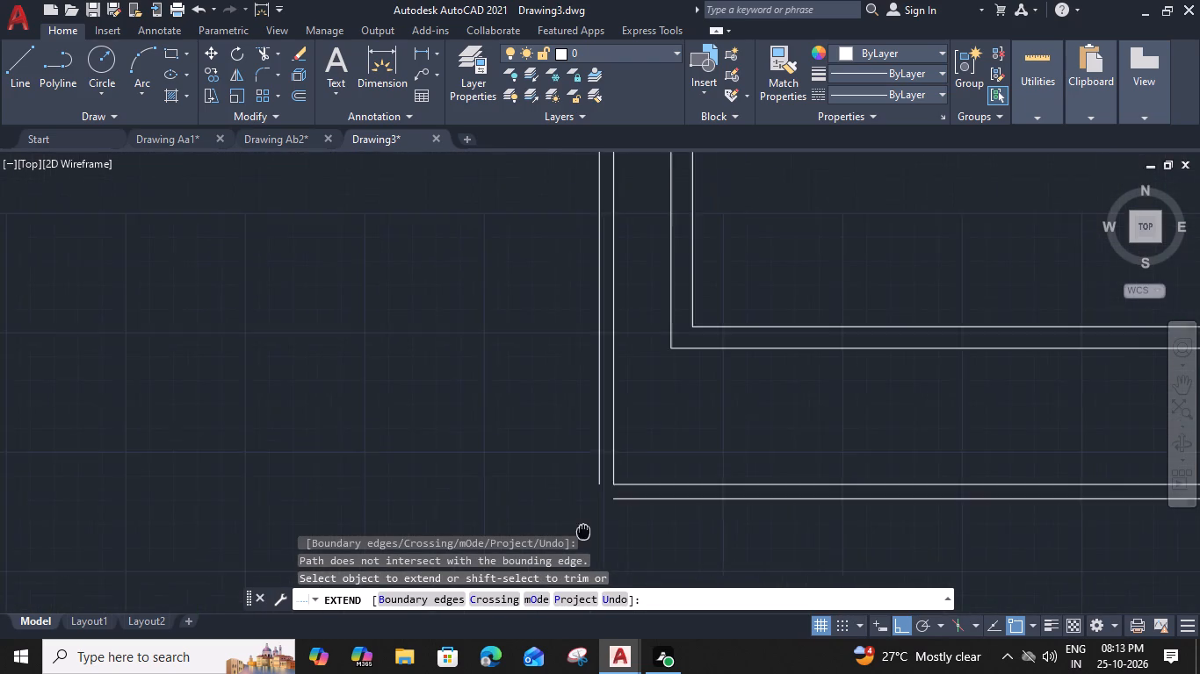
key(Escape)
Fillet the 6" offset lines into sharp outer corners at the strip's bottom-left and top-left.
middle_drag(625, 486, 591, 404)
key(f)
key(space)
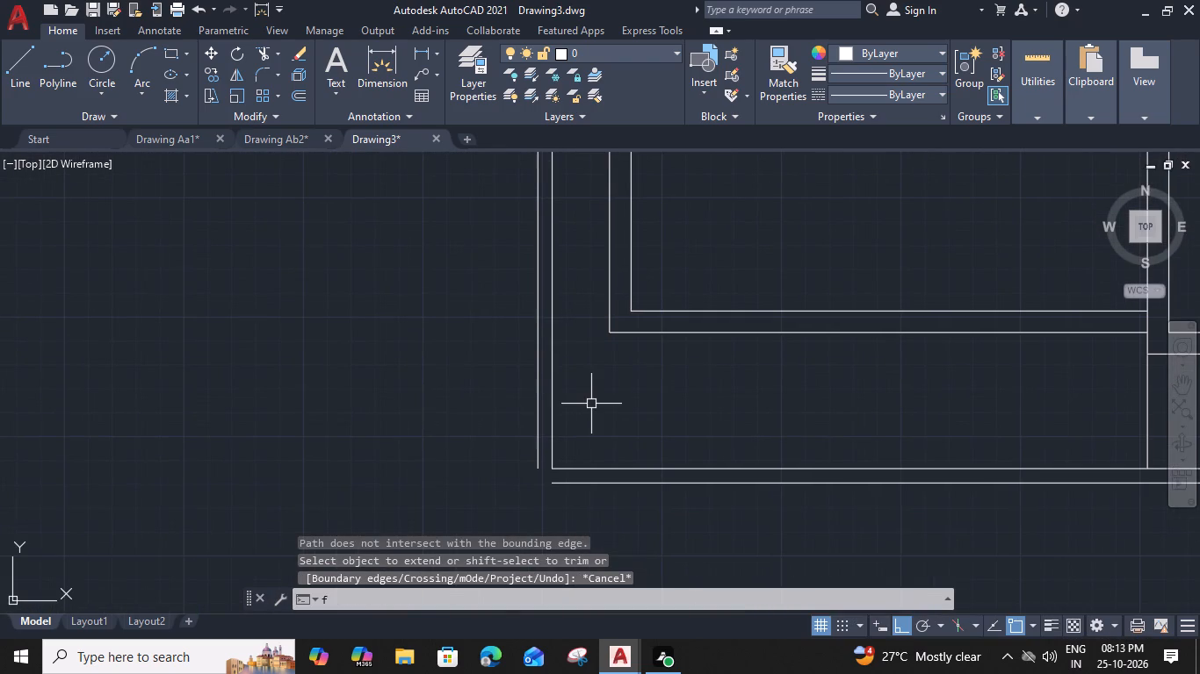
click(582, 485)
click(538, 440)
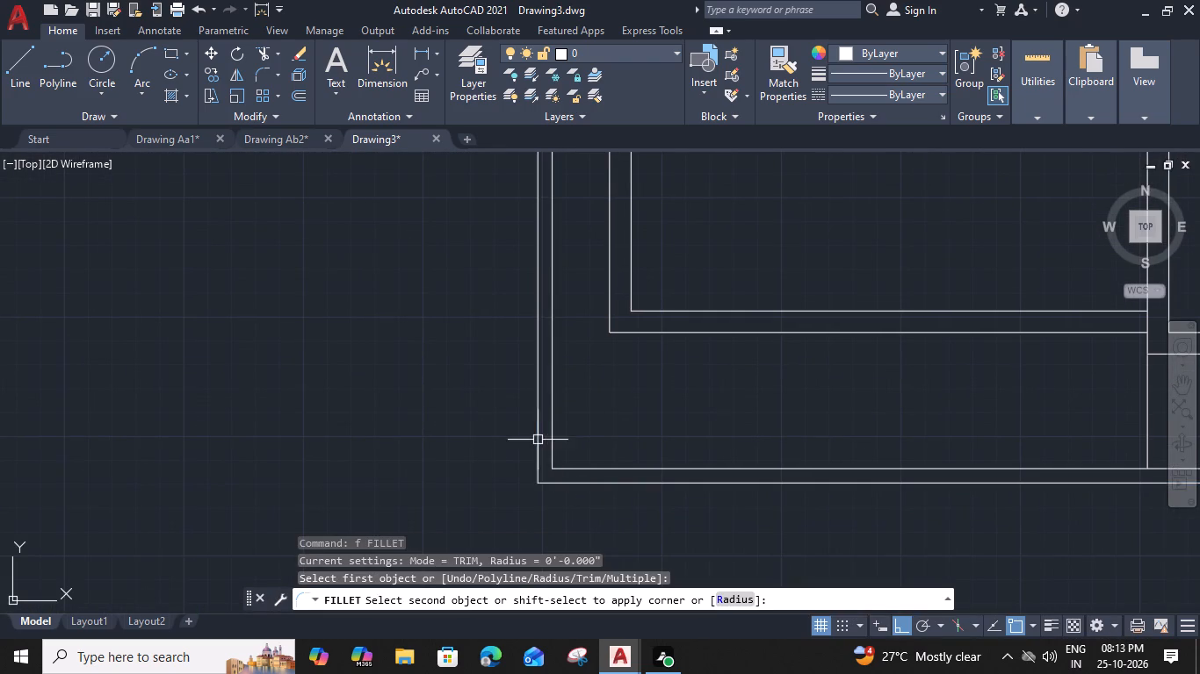
middle_drag(577, 366, 564, 551)
key(f)
key(space)
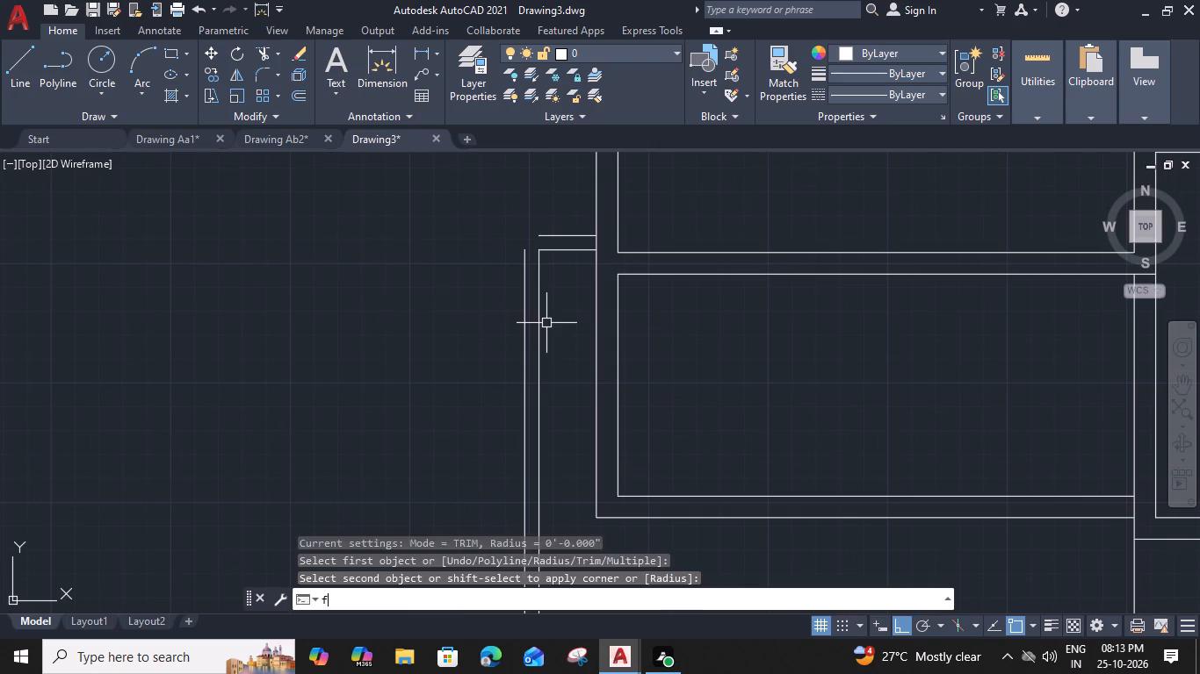
click(548, 236)
click(524, 259)
key(Escape)
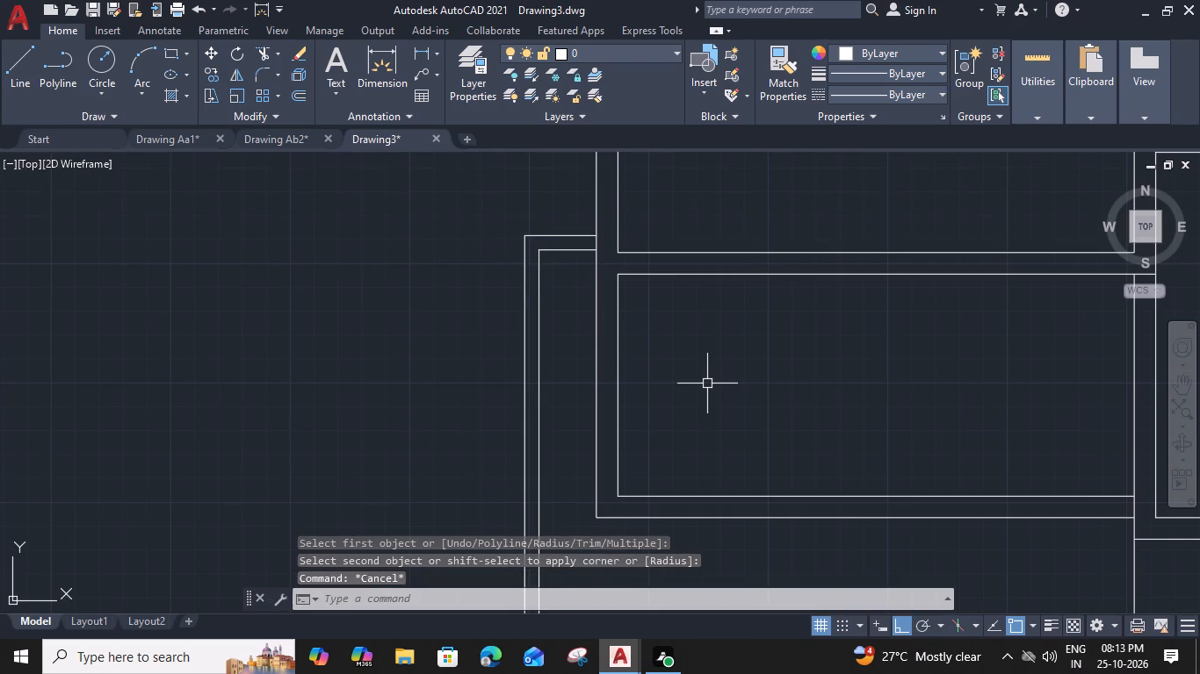
scroll(708, 378, down, 2)
middle_drag(730, 423, 620, 388)
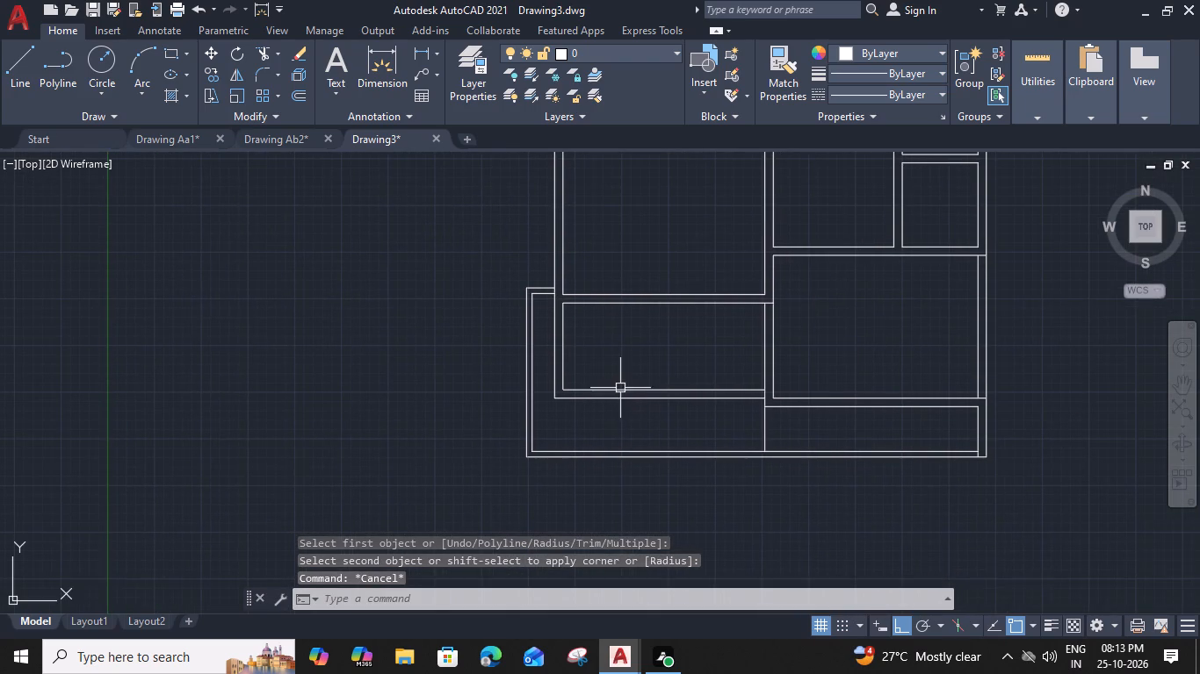
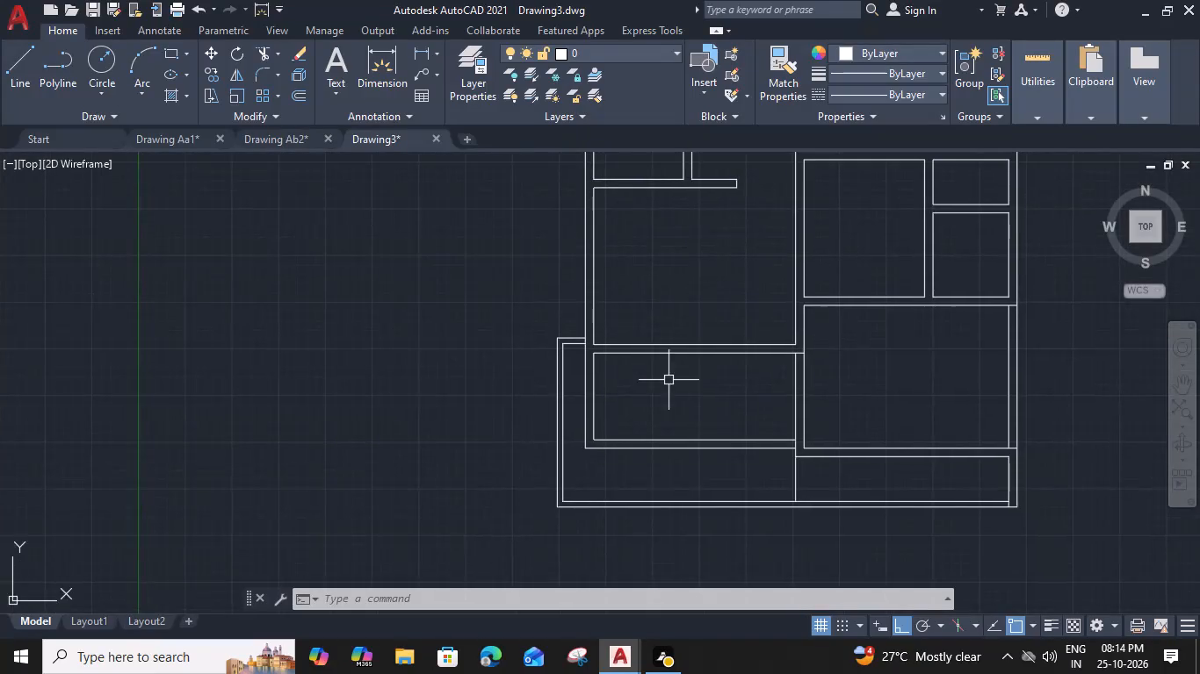
Draw a short line across the right end of the horizontal wall between the two lower-left rooms.
scroll(788, 346, up, 2)
text(l)
key(space)
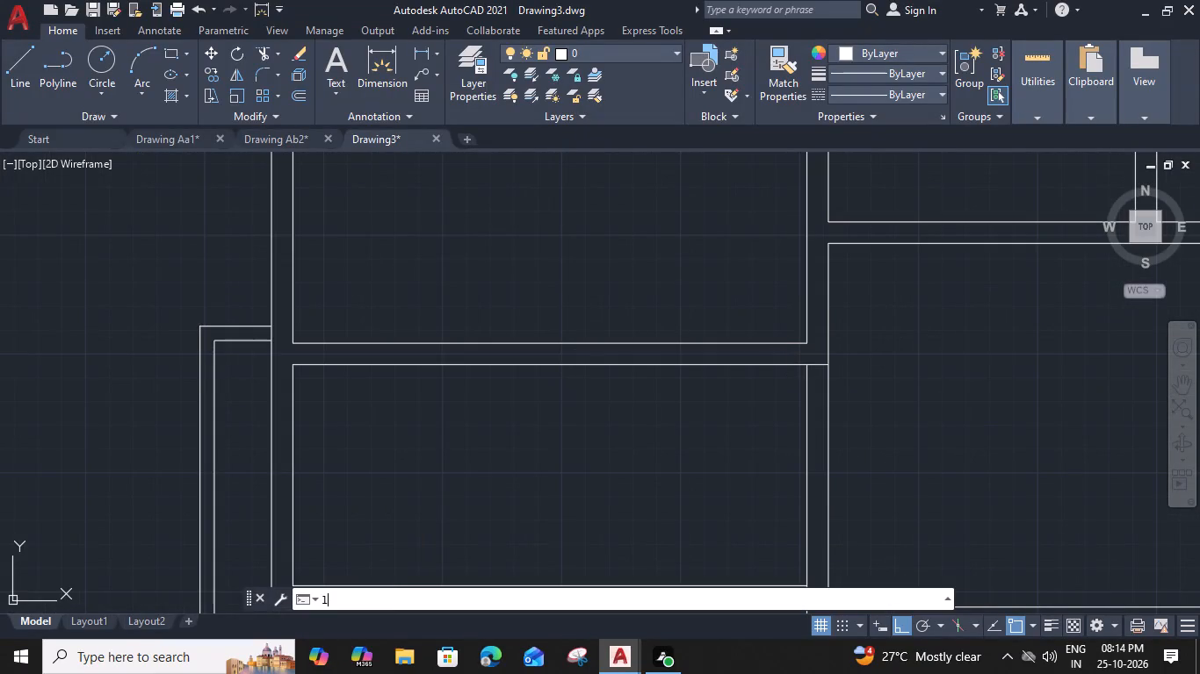
click(807, 347)
click(806, 366)
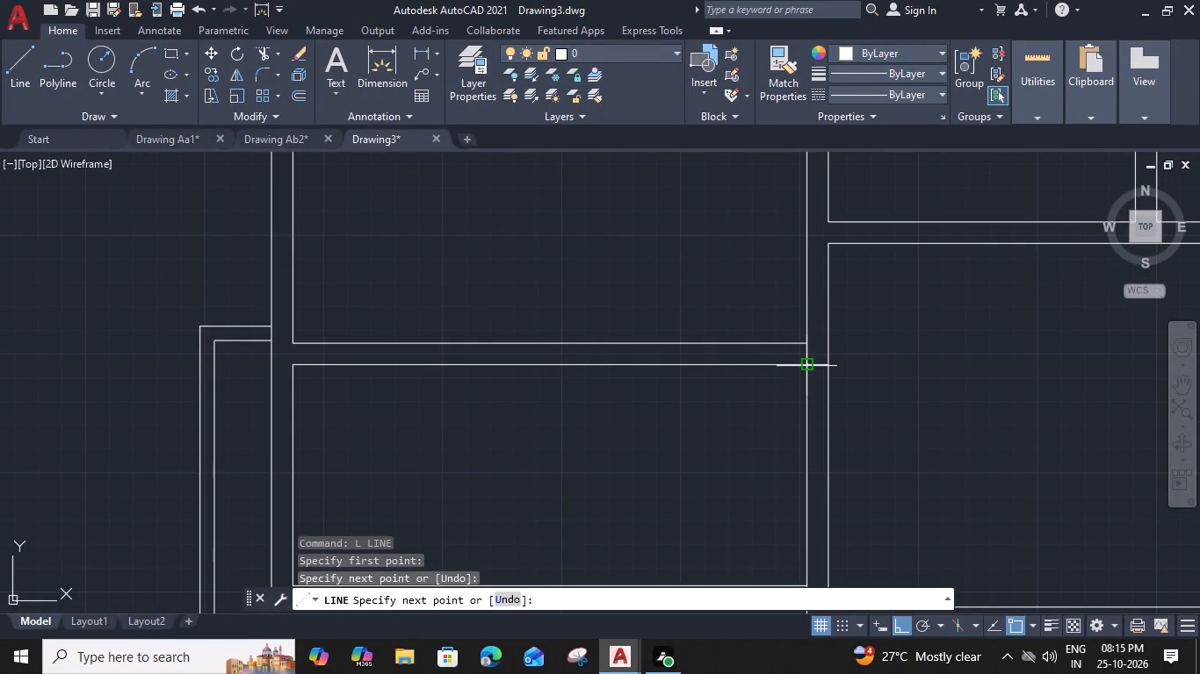
key(space)
Draw a short vertical line from the right-hand large room's inner top-right corner up across the wall to its outer line.
middle_drag(727, 293, 603, 495)
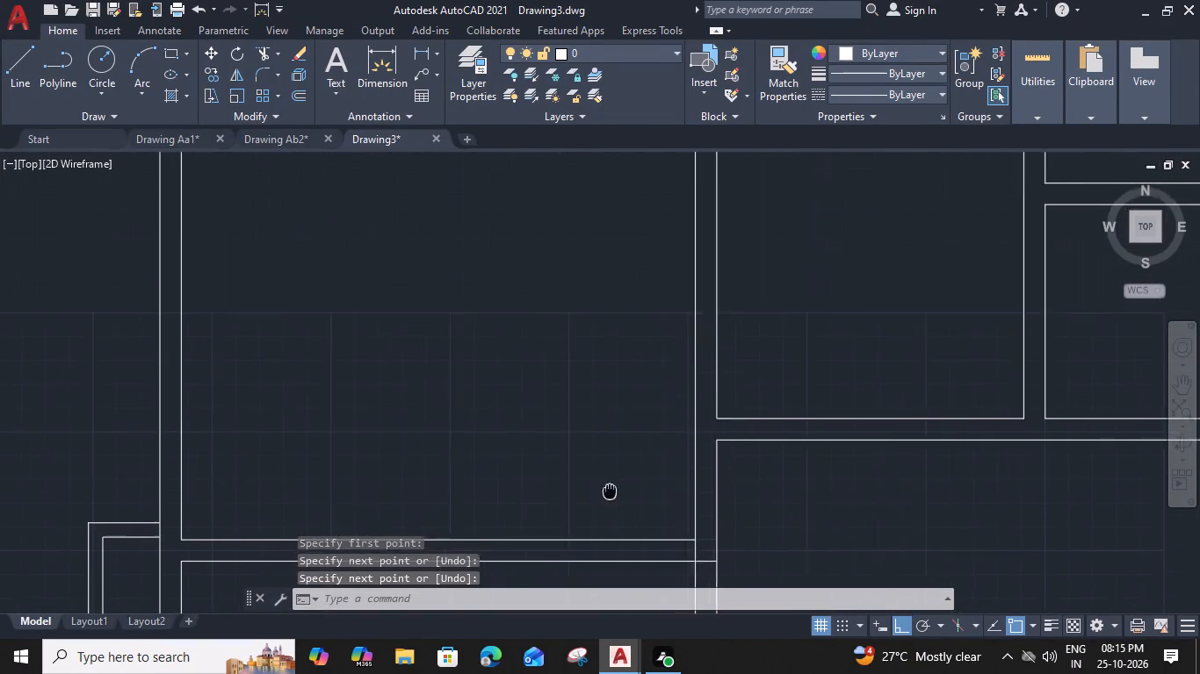
middle_drag(603, 495, 553, 549)
middle_drag(517, 381, 513, 550)
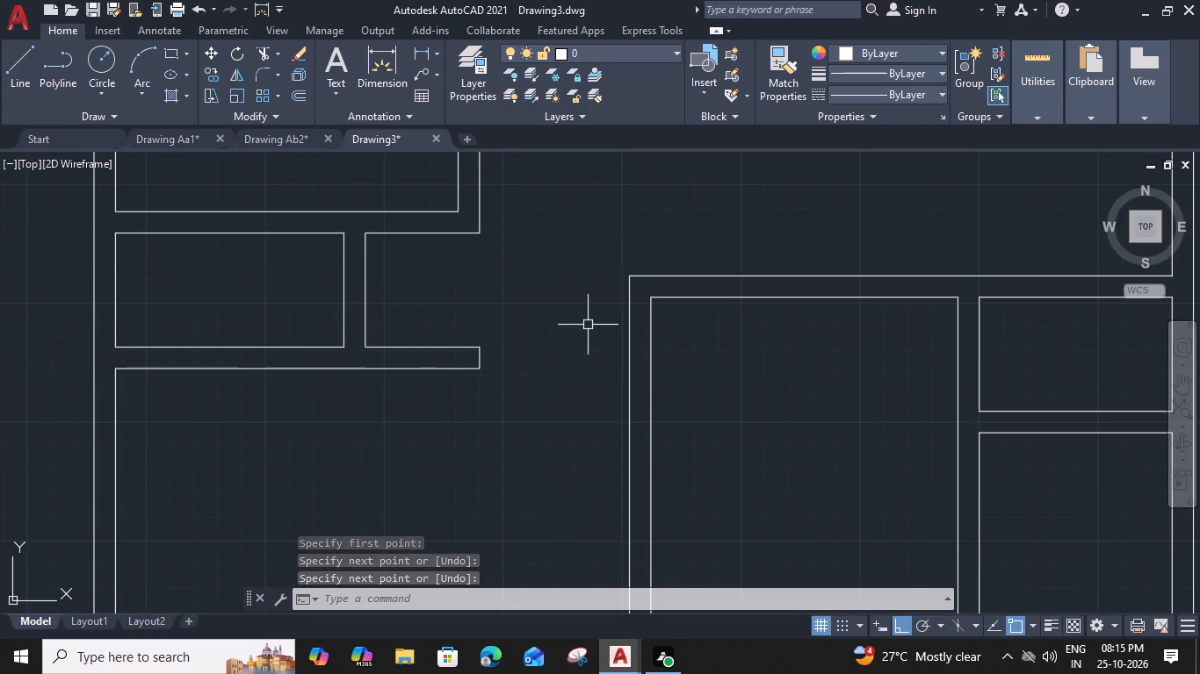
middle_drag(833, 323, 679, 370)
scroll(679, 370, up, 1)
key(space)
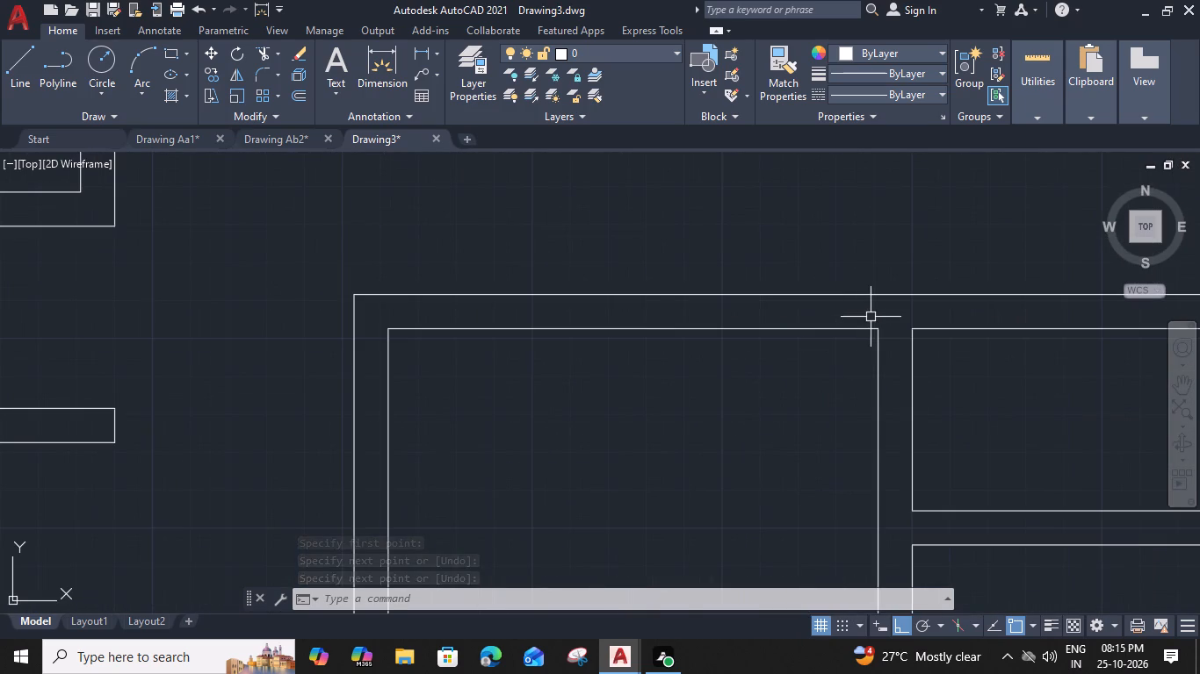
click(876, 335)
click(878, 290)
key(space)
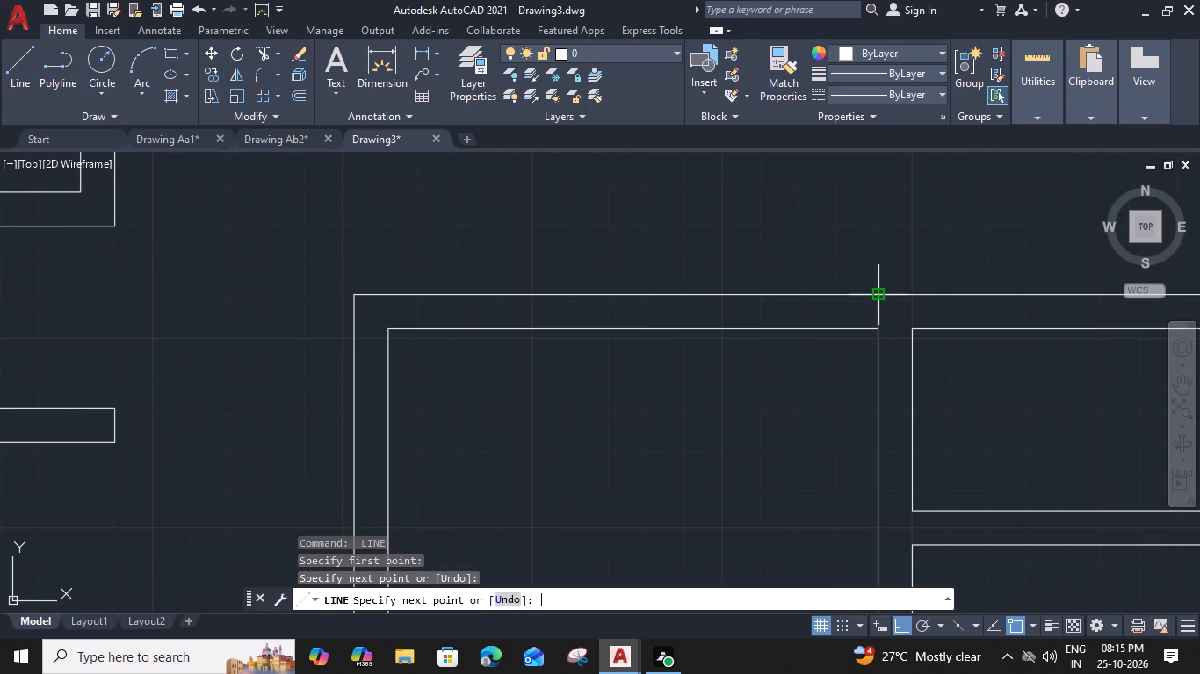
Extend the horizontal wall lines of the two small right-hand rooms to the partition line of the adjacent large room.
middle_drag(886, 466, 805, 453)
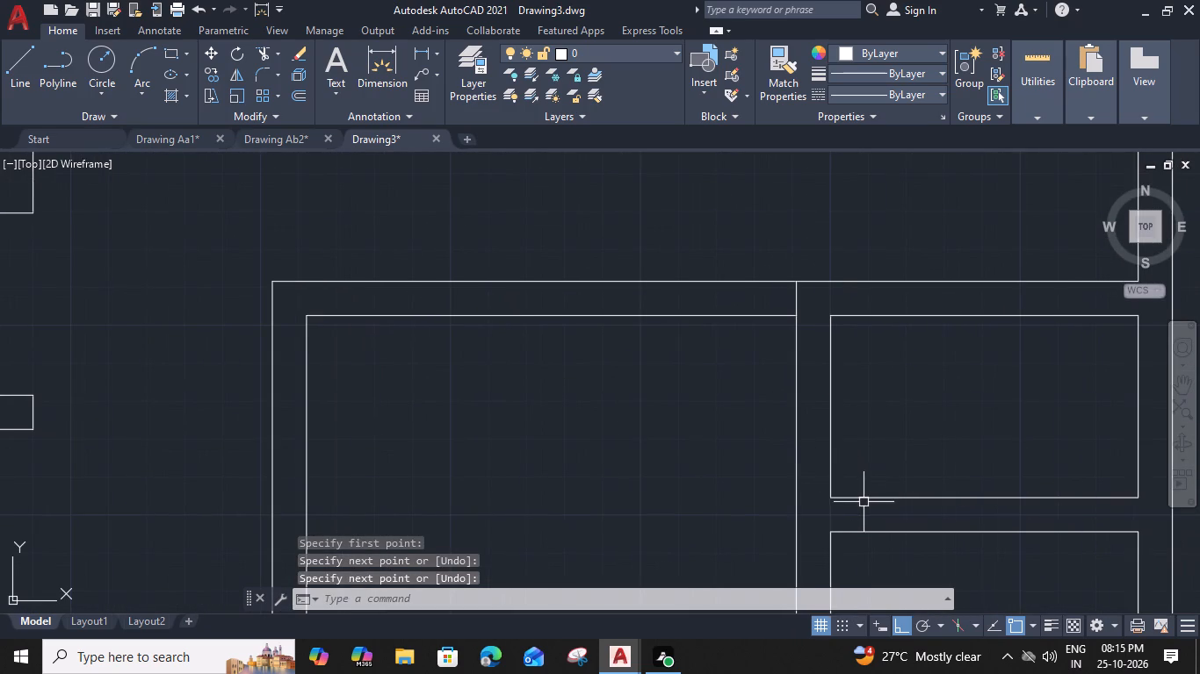
text(ex)
key(space)
click(857, 495)
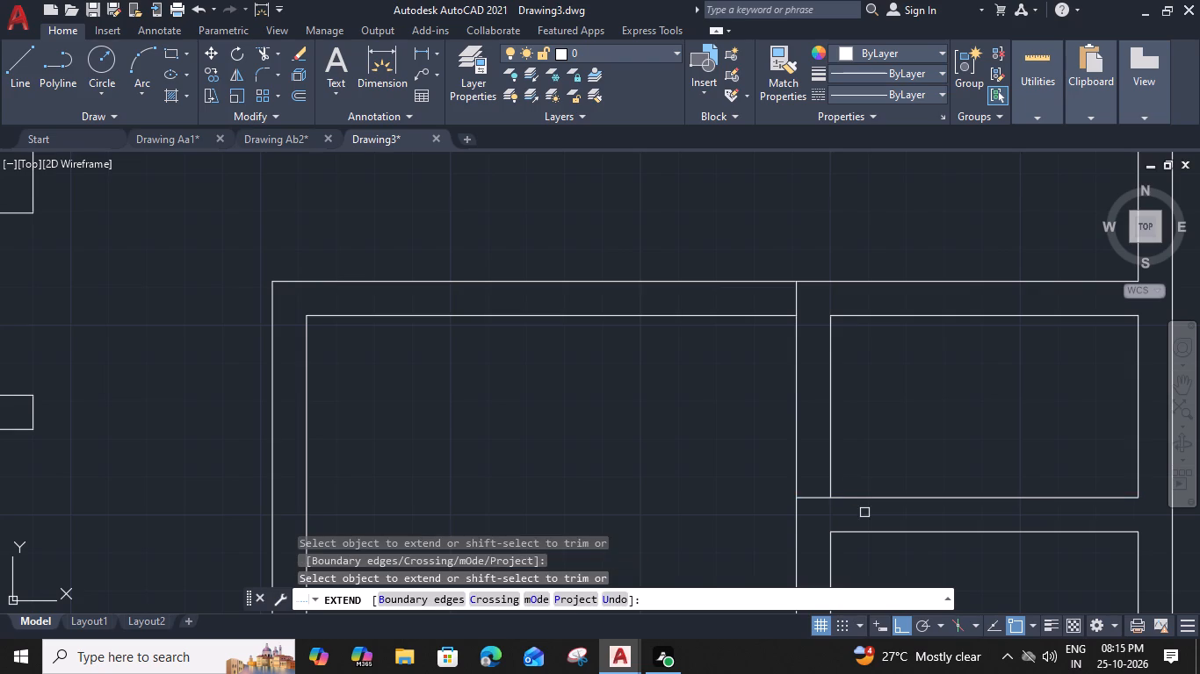
click(866, 529)
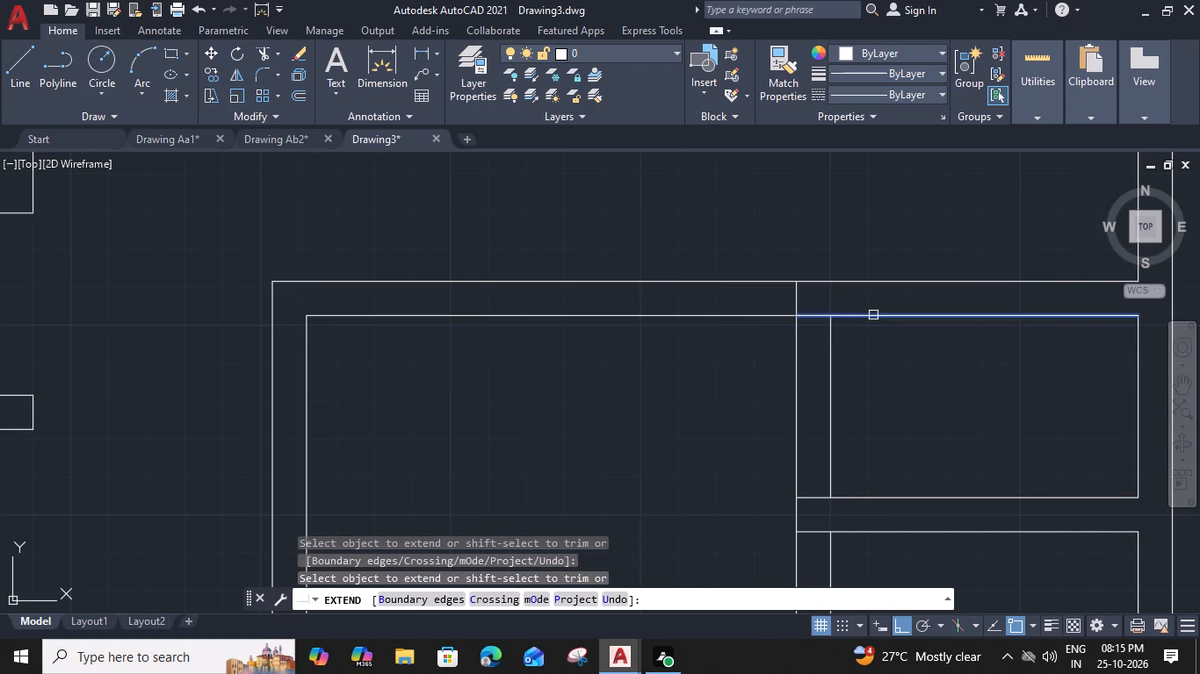
click(873, 315)
Trim away both partition lines between the large right-hand room and the upper small room.
shift+click(863, 398)
shift+click(778, 409)
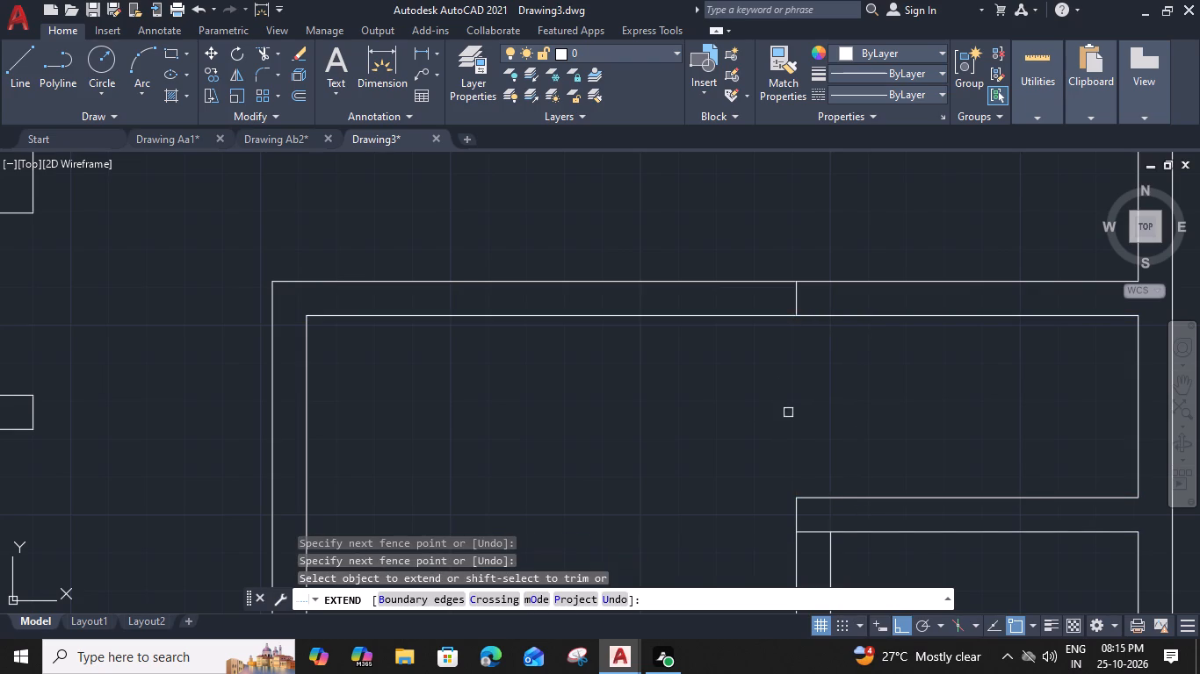
middle_drag(878, 447, 759, 342)
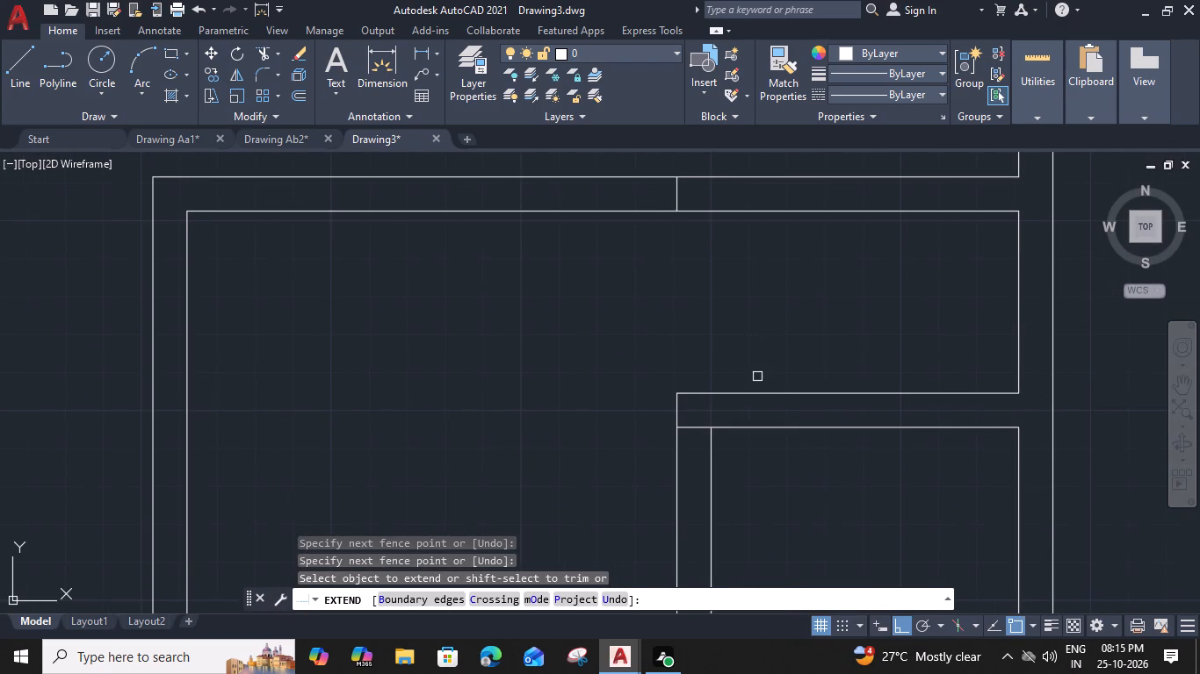
key(Escape)
Trim the lower small room's top line where it crosses the partition, and redraw that piece as a separate short line.
key(t)
text(r)
key(space)
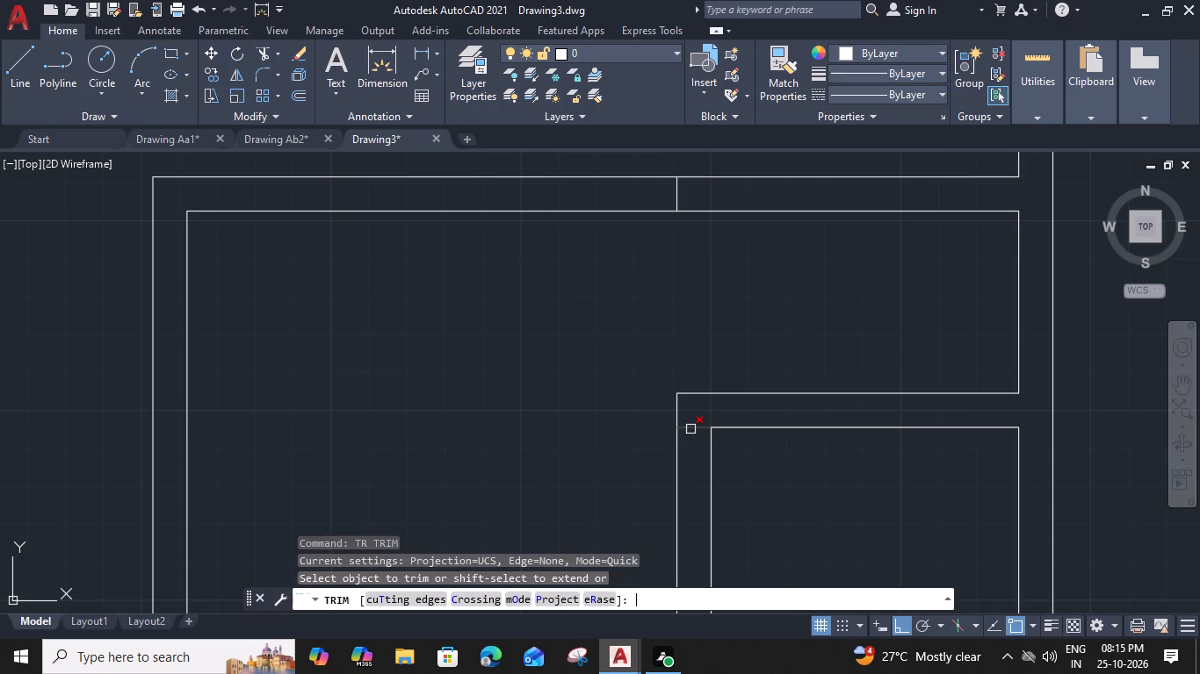
click(690, 429)
key(Escape)
text(l)
key(space)
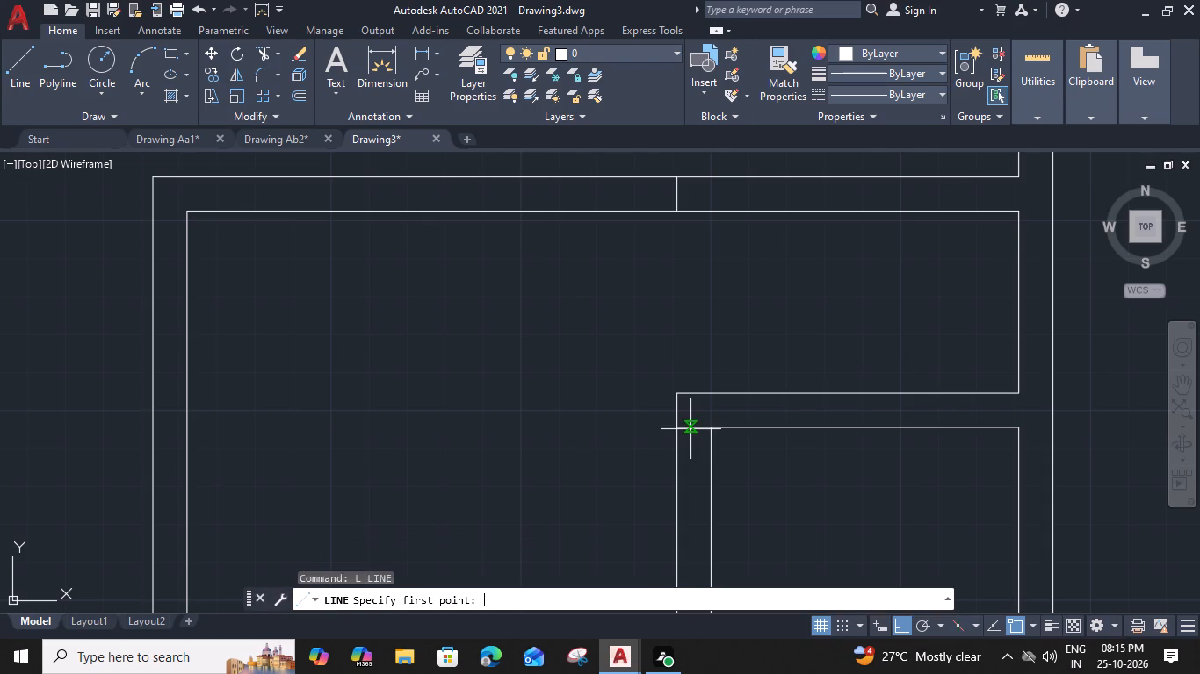
click(708, 432)
click(681, 424)
key(space)
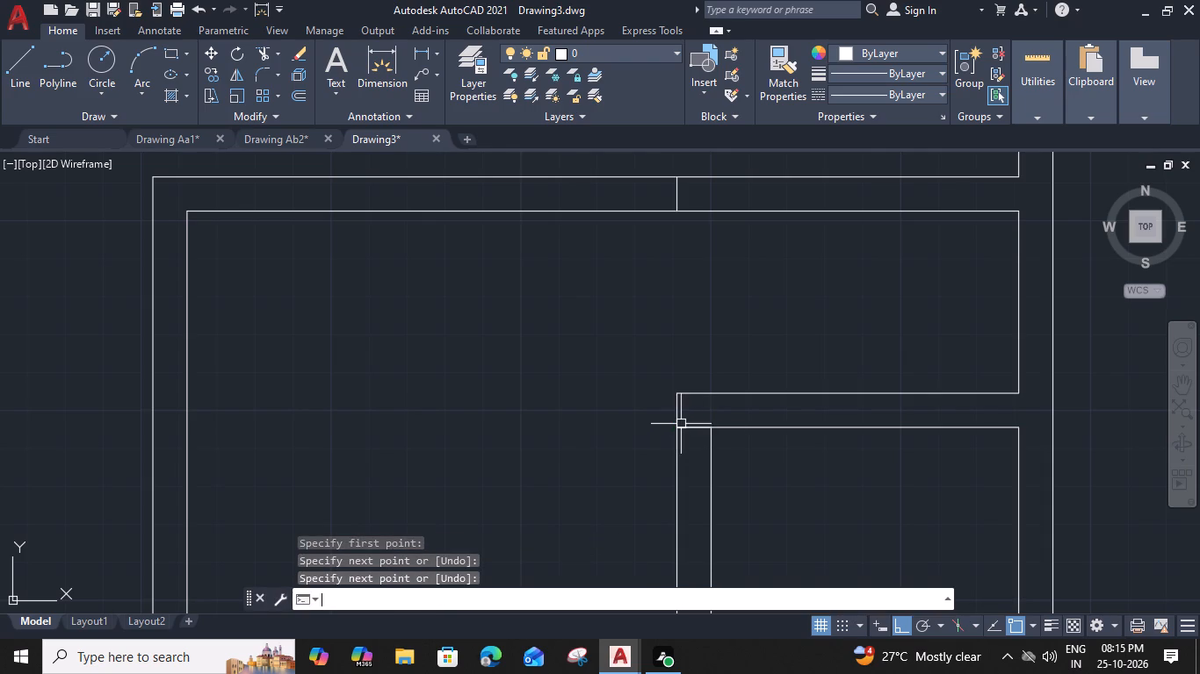
Draw a short line closing the top end of the middle-left room's right wall where it meets the horizontal wall above.
scroll(681, 418, down, 1)
middle_drag(705, 336, 799, 315)
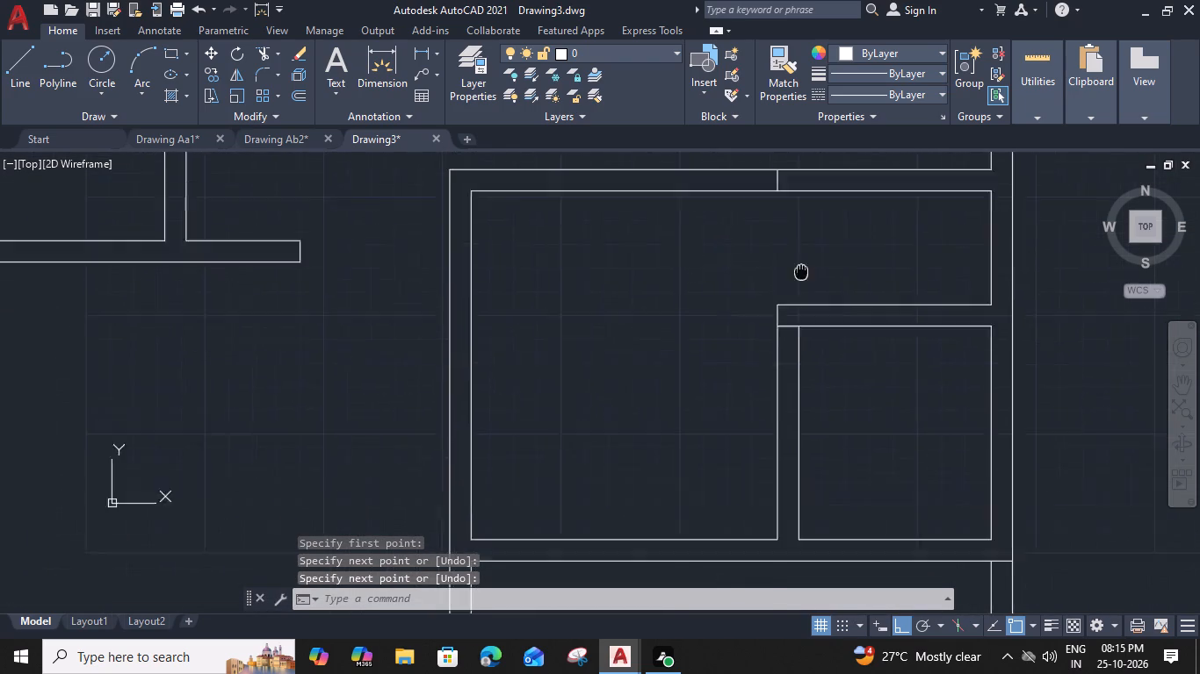
middle_drag(799, 315, 794, 430)
middle_drag(711, 305, 729, 428)
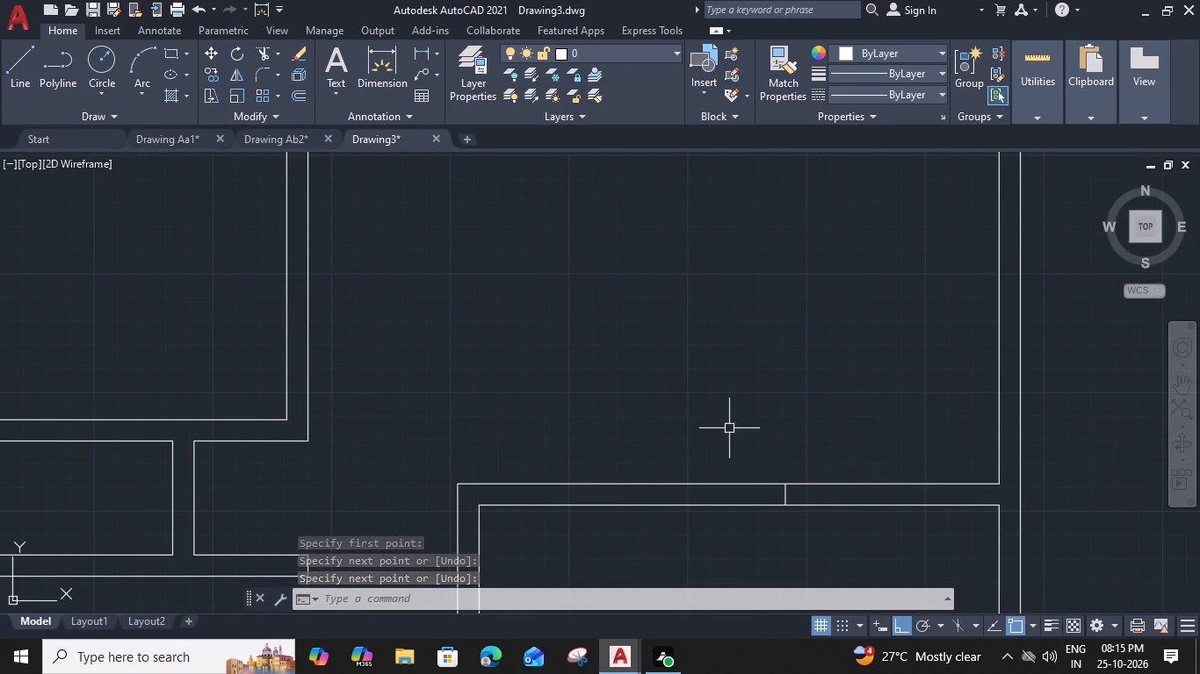
middle_drag(719, 350, 738, 373)
middle_drag(510, 374, 762, 380)
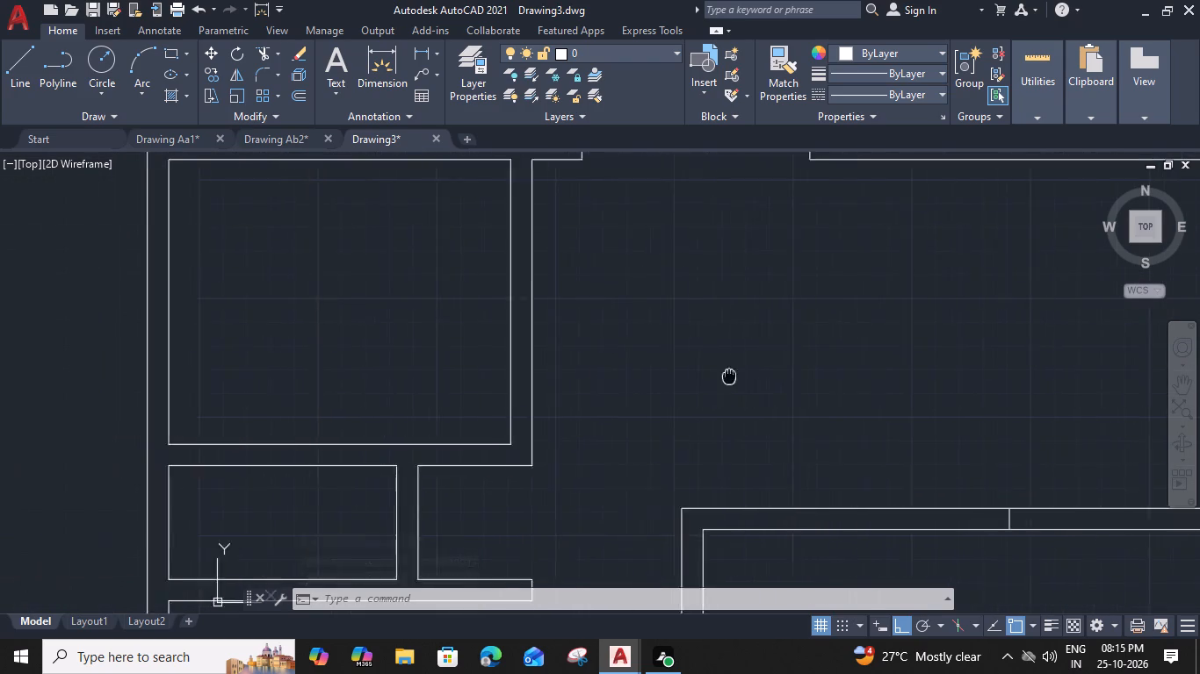
middle_drag(762, 380, 783, 385)
middle_drag(608, 249, 644, 360)
key(space)
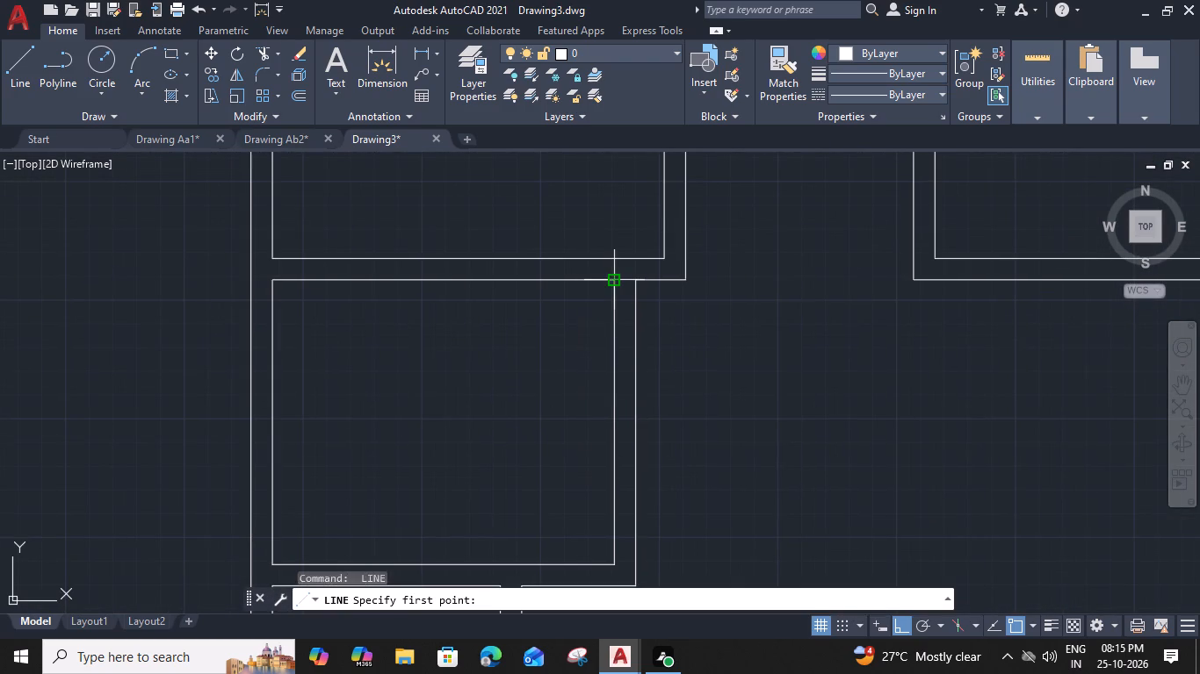
click(611, 282)
click(634, 283)
key(space)
Draw a short line closing the top end of the right partition of the small left room below.
middle_drag(463, 317, 716, 419)
scroll(826, 307, down, 1)
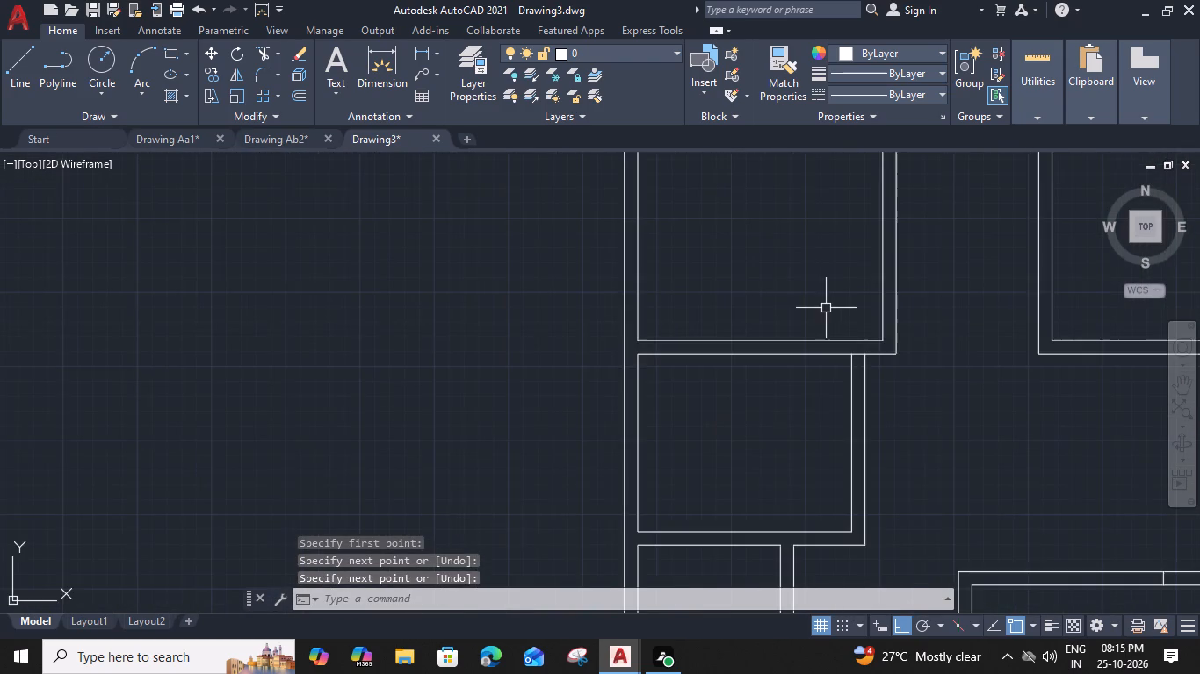
middle_drag(822, 427, 775, 250)
scroll(733, 358, up, 2)
key(space)
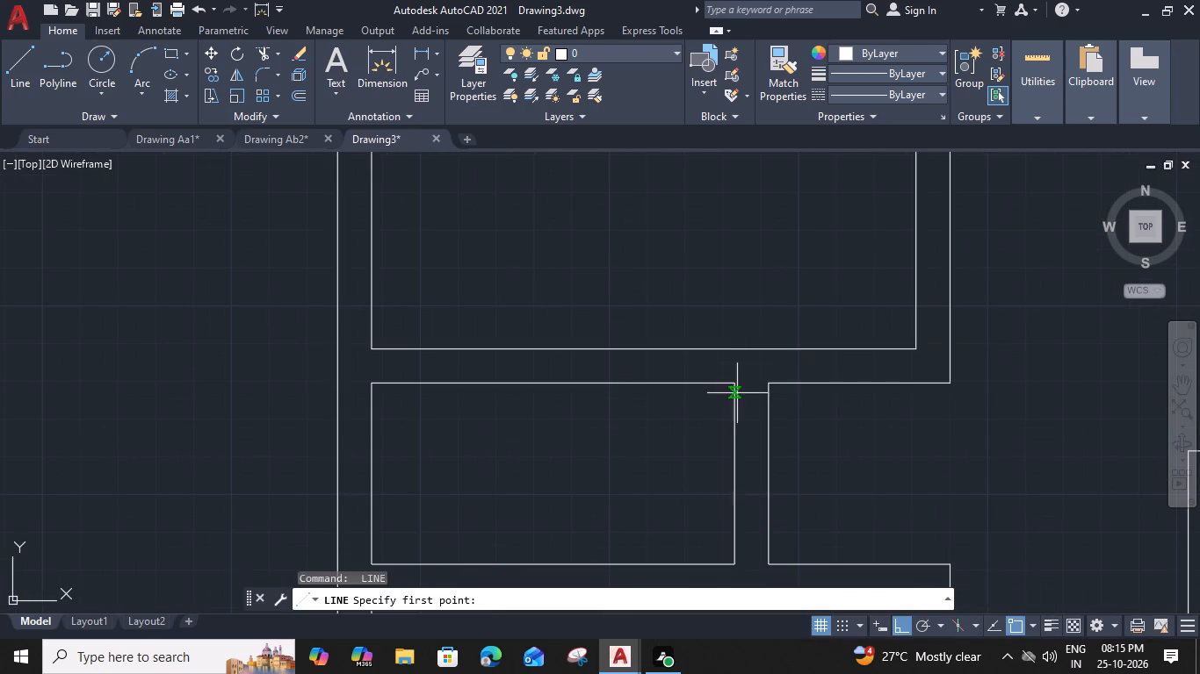
click(736, 384)
click(774, 383)
key(space)
Draw a short horizontal line from the large upper-left room's inner bottom-right corner across its right wall.
scroll(772, 297, down, 2)
middle_drag(781, 241, 654, 491)
key(space)
scroll(735, 376, up, 1)
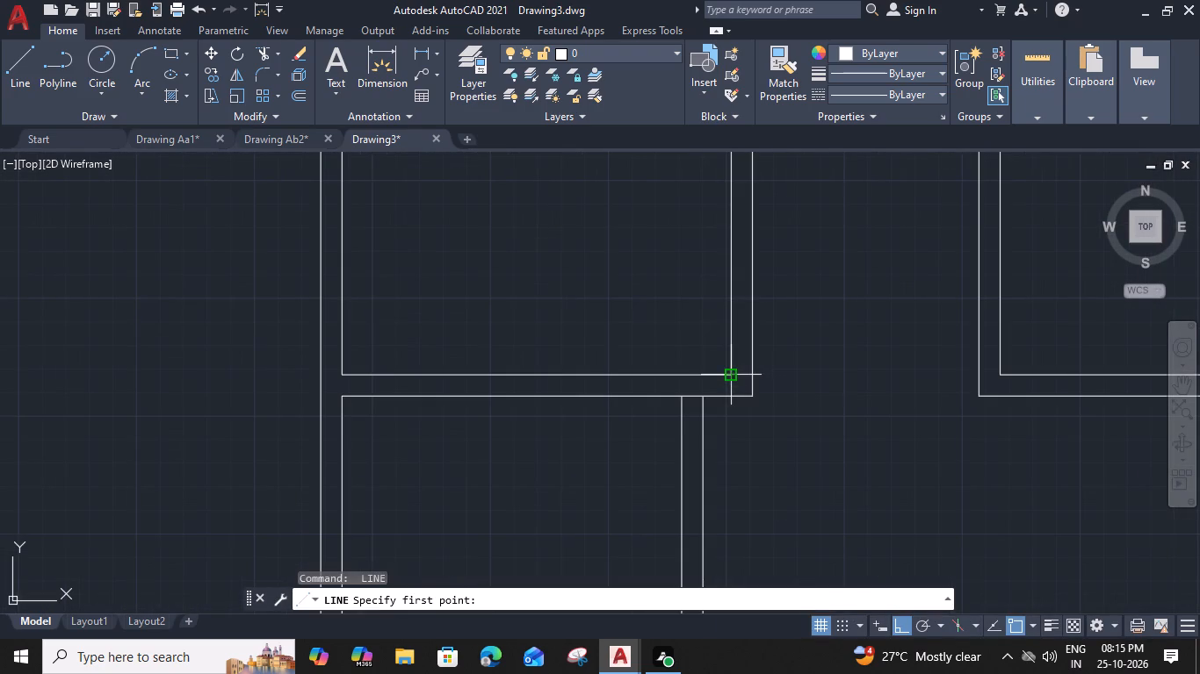
click(735, 376)
click(757, 378)
key(space)
Draw a short line closing the bottom end of the partition between the two small top-left rooms.
scroll(762, 354, down, 1)
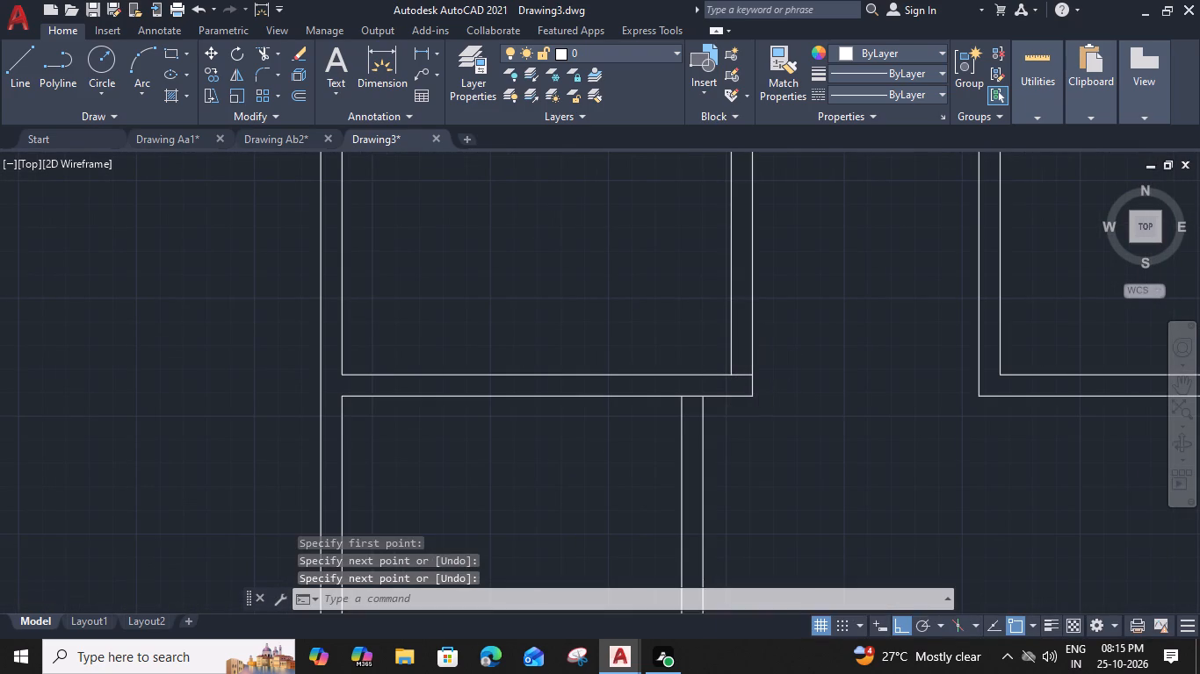
middle_drag(795, 298, 692, 552)
scroll(625, 281, up, 2)
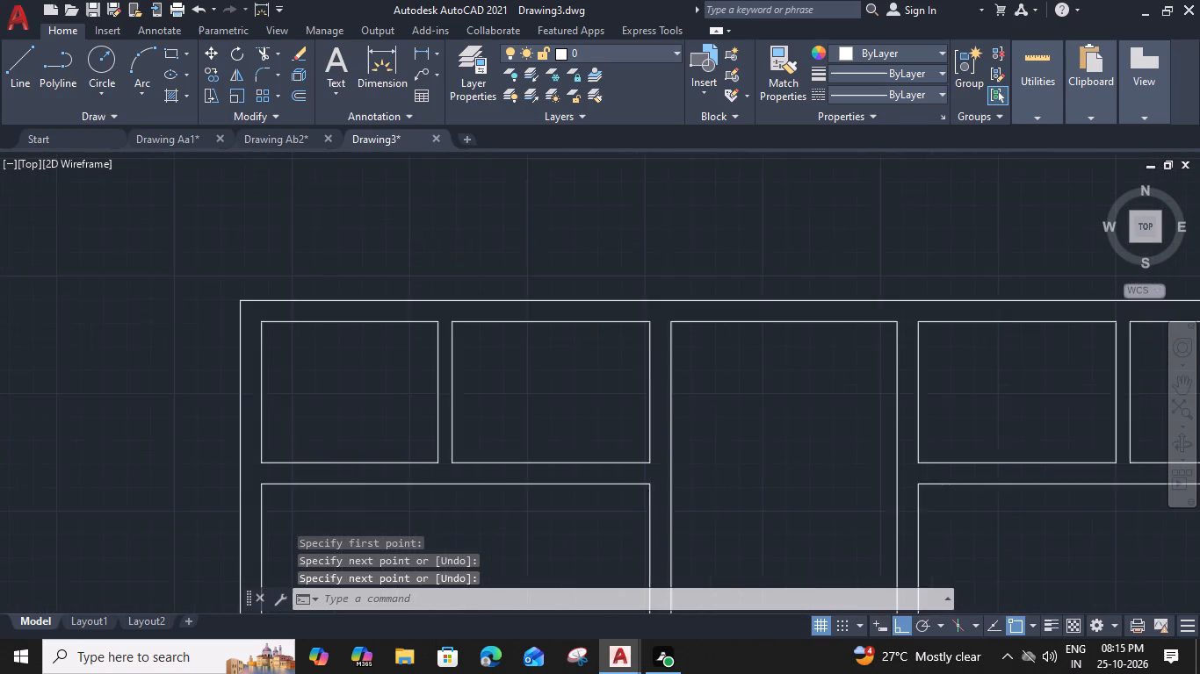
key(space)
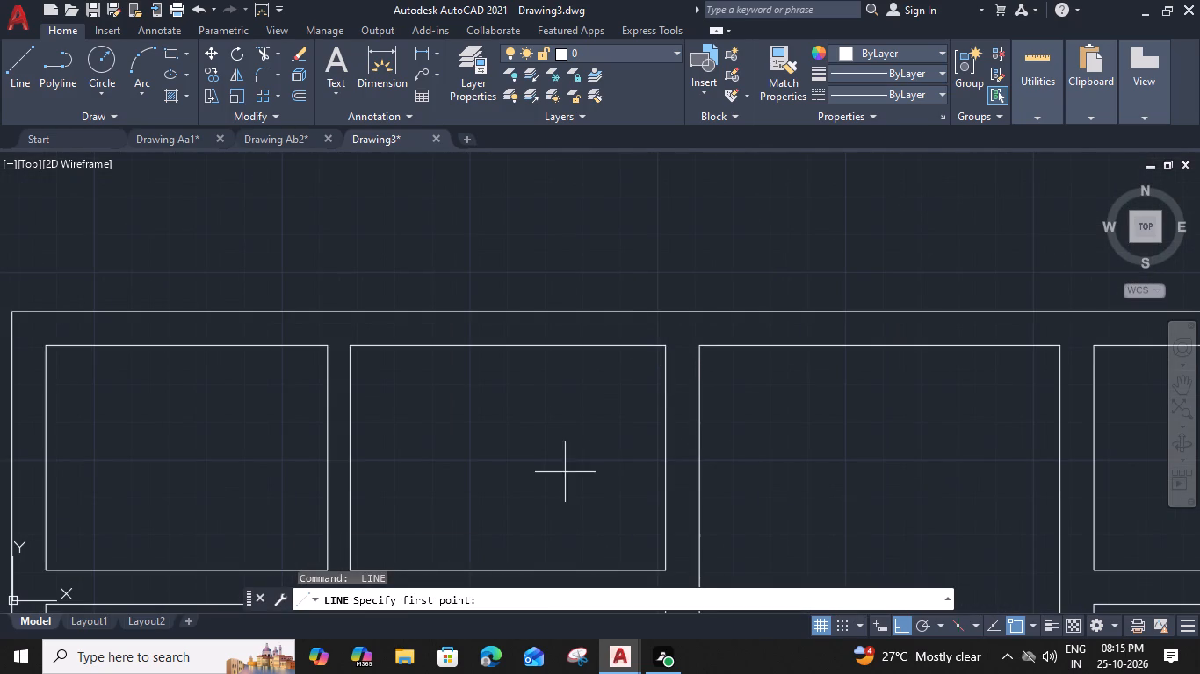
middle_drag(564, 473, 814, 380)
key(space)
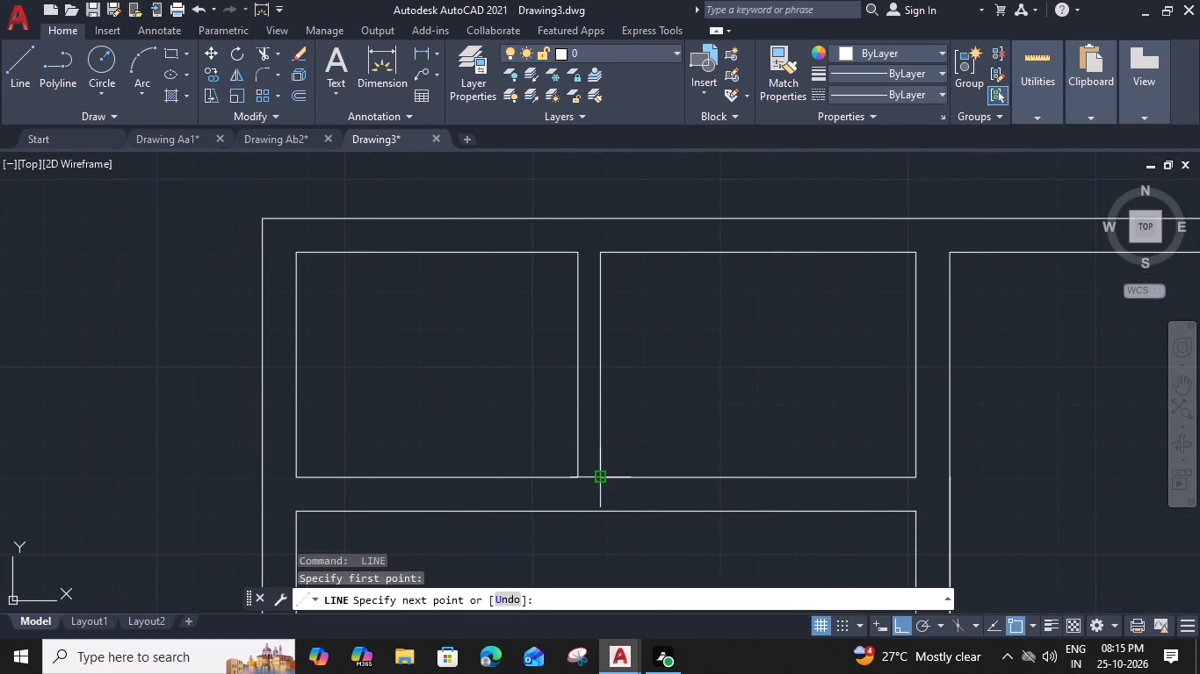
key(Escape)
text(l)
key(space)
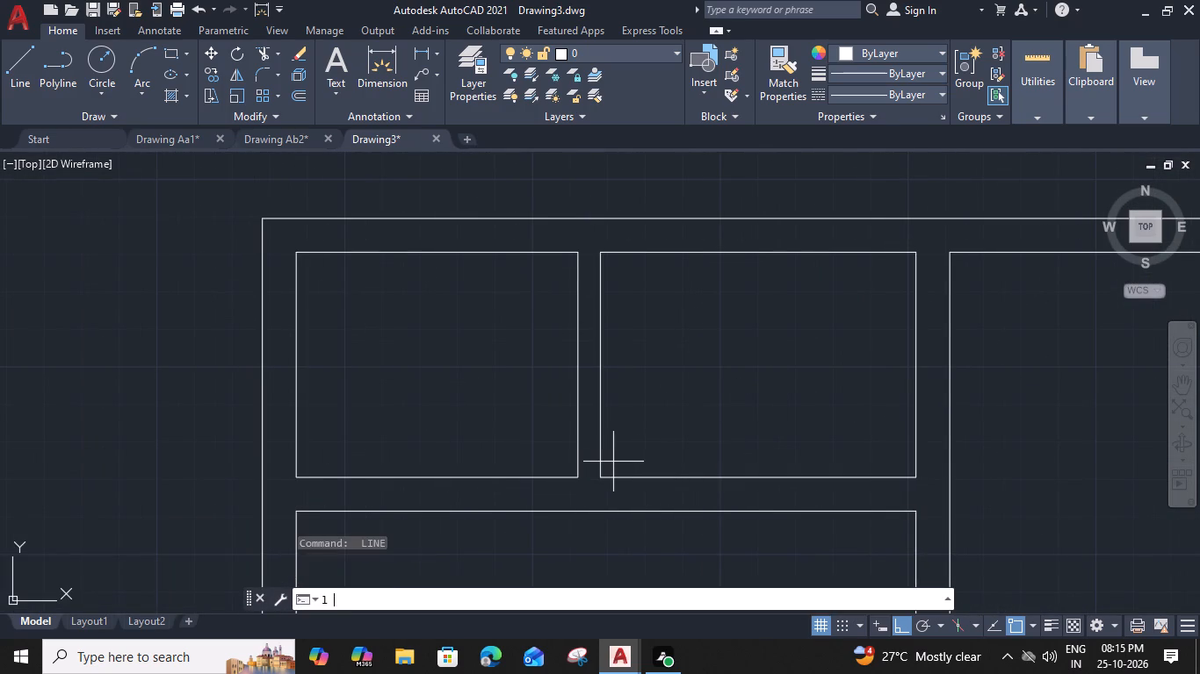
click(595, 483)
click(575, 479)
key(space)
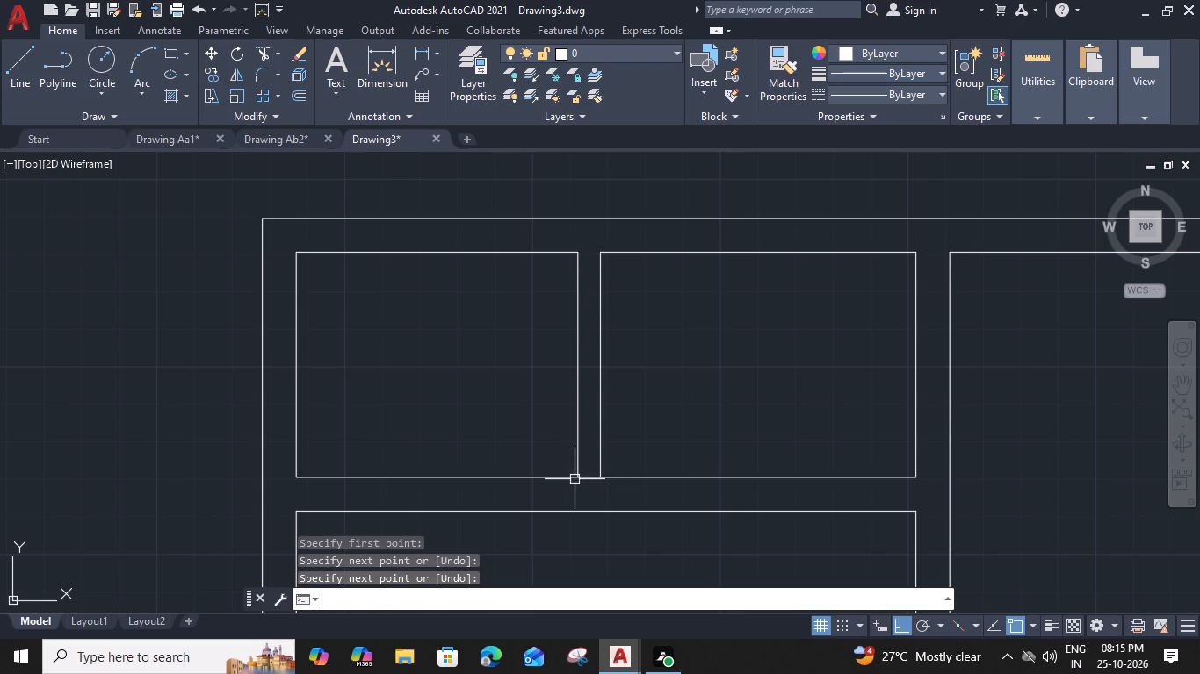
Draw a short vertical line from the top-left partition's left line down across the horizontal wall to the large room's top line.
middle_drag(495, 473, 696, 426)
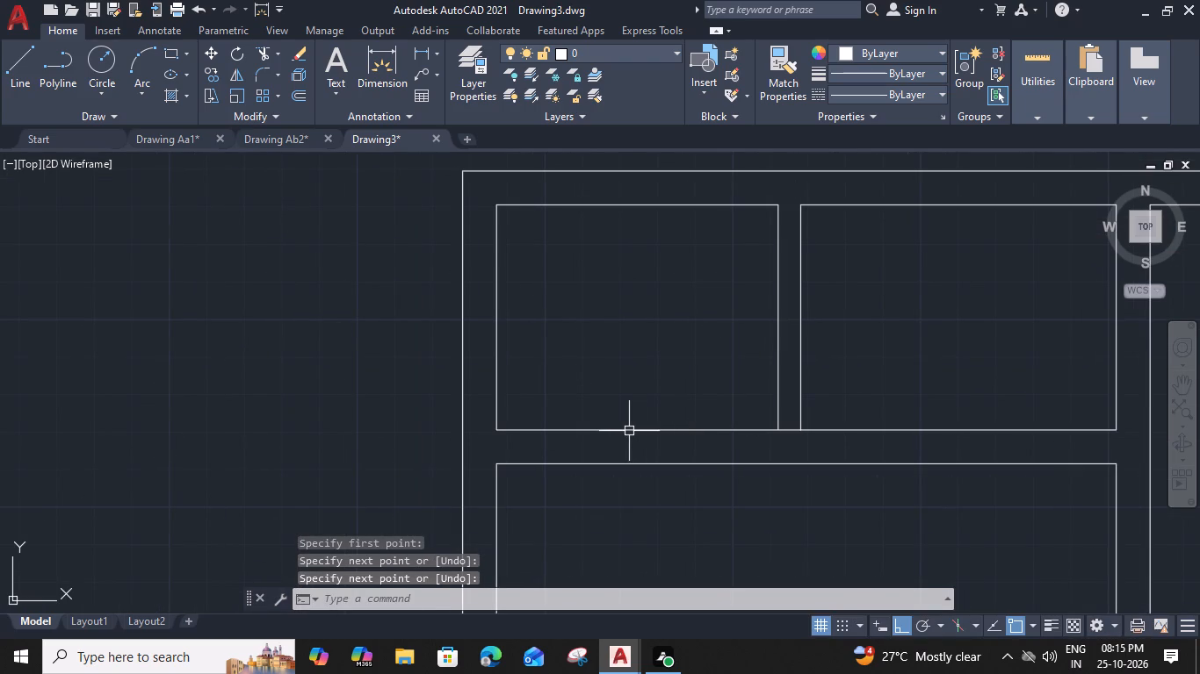
key(space)
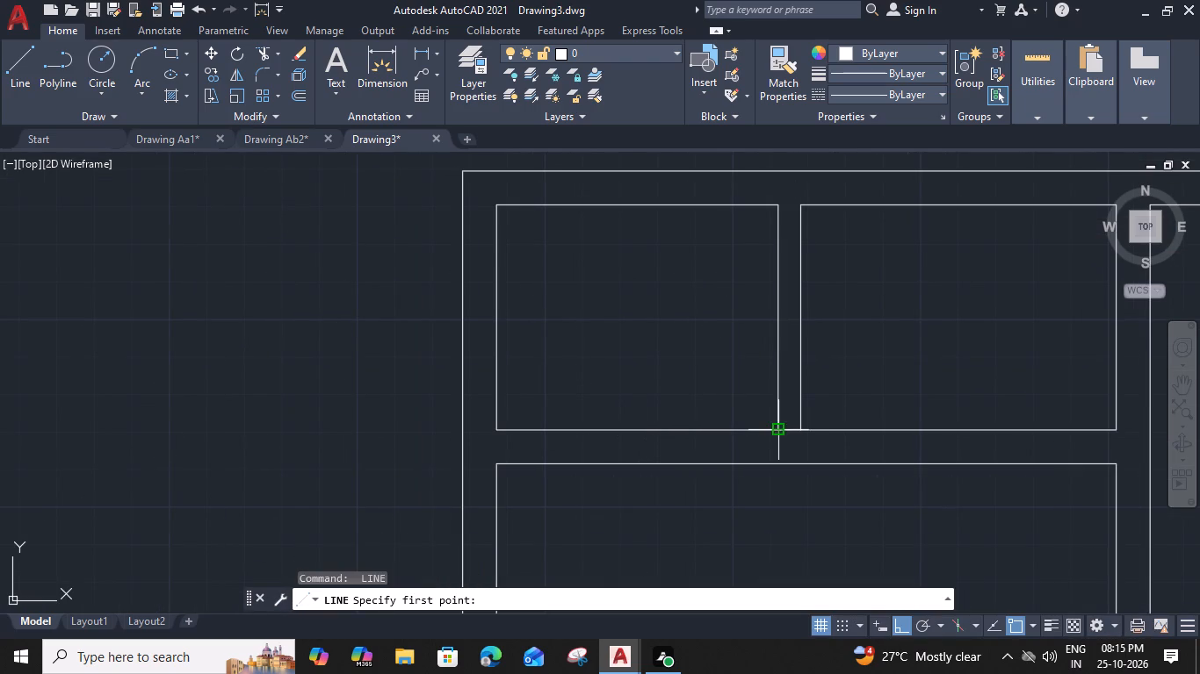
click(778, 429)
click(775, 466)
key(space)
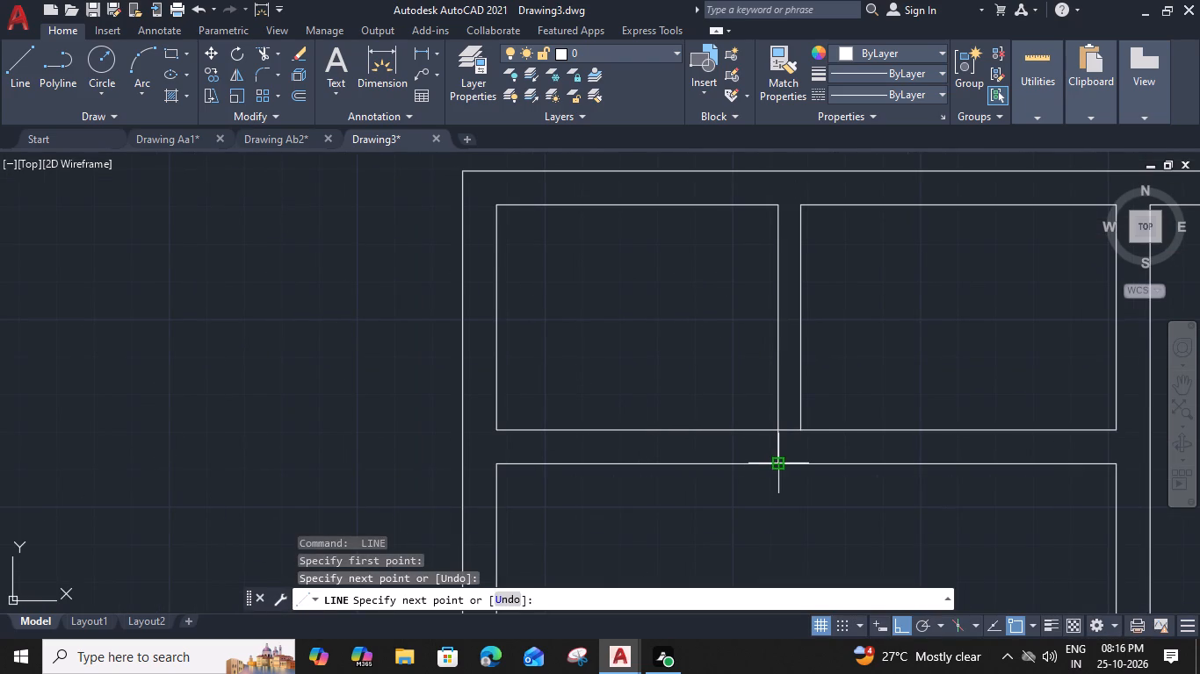
Draw a short line closing the bottom end of the partition between the two small top-right rooms.
scroll(788, 465, down, 2)
middle_drag(863, 469, 431, 435)
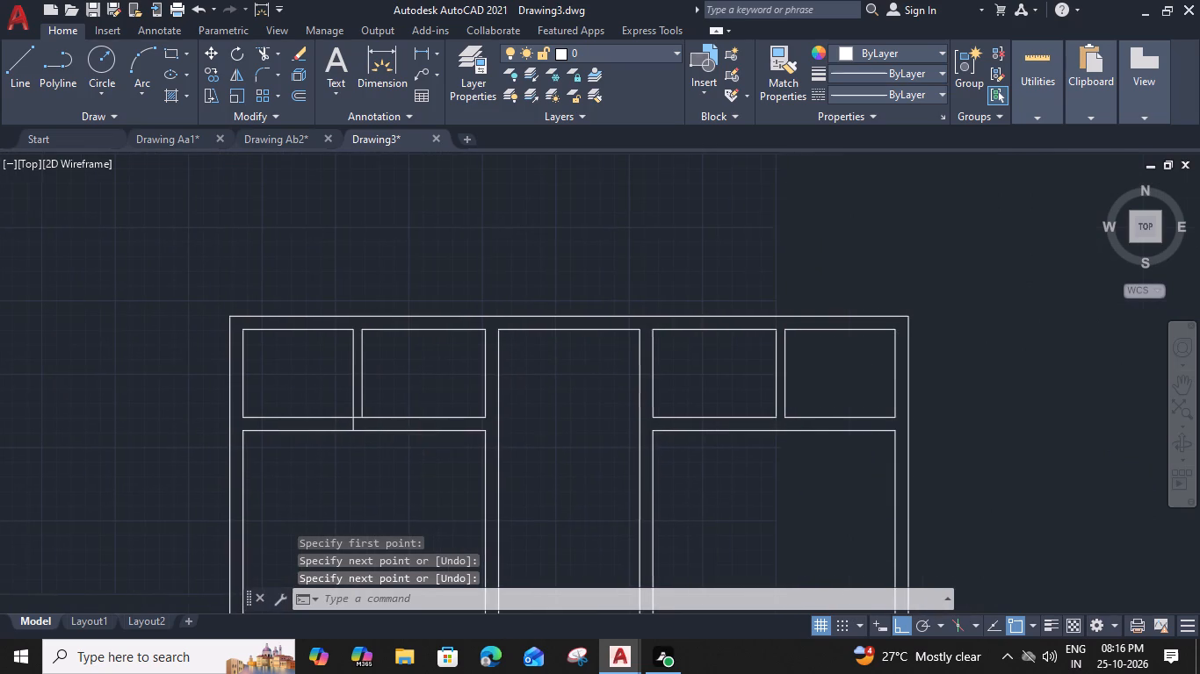
scroll(705, 420, up, 1)
key(space)
scroll(828, 422, up, 1)
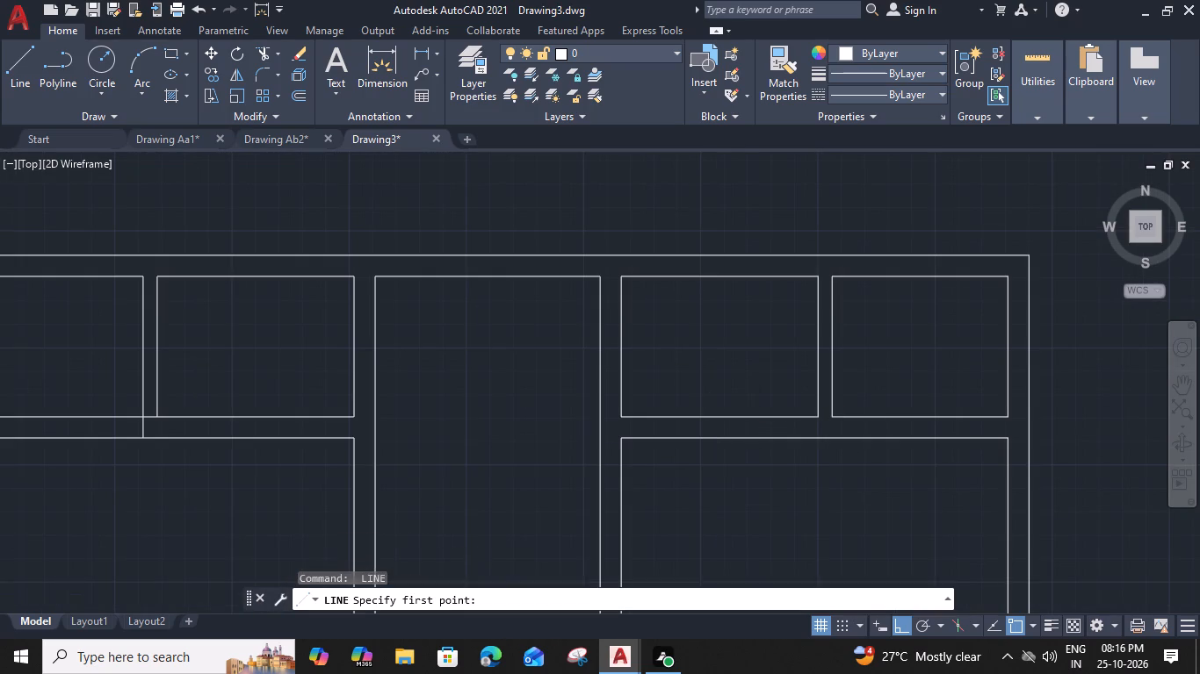
click(839, 412)
click(814, 416)
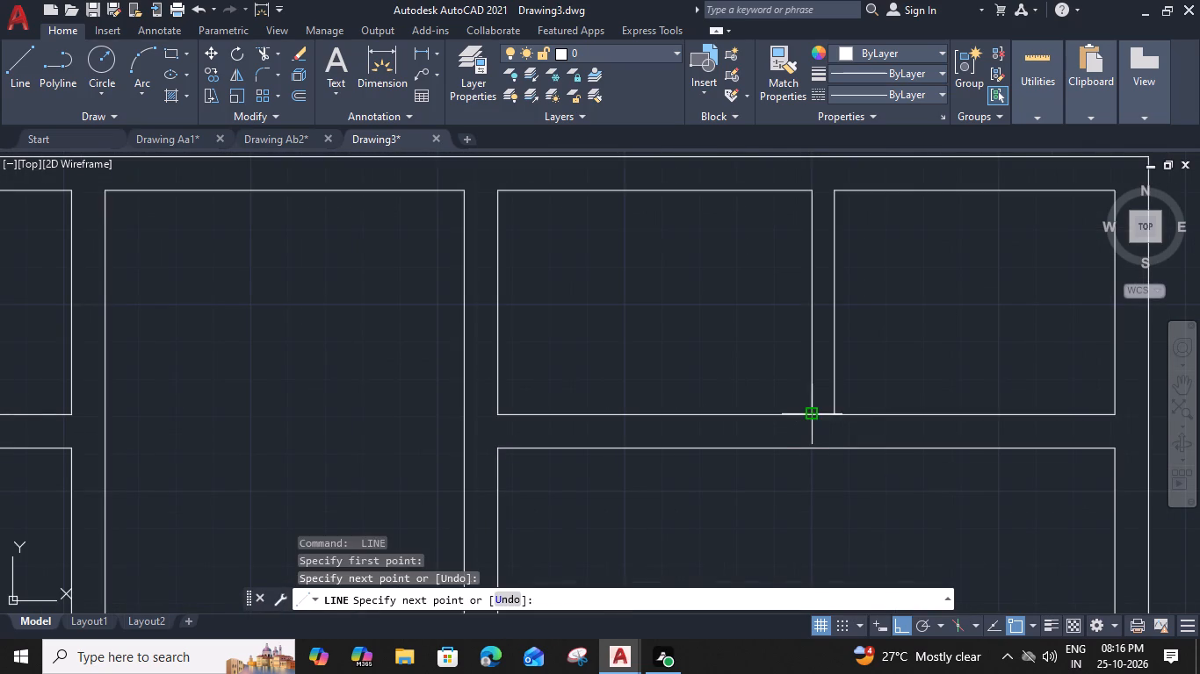
key(space)
Draw a short vertical line from the top-right partition's right line down across the horizontal wall to the large room's top line.
scroll(816, 417, down, 1)
middle_drag(830, 443, 683, 439)
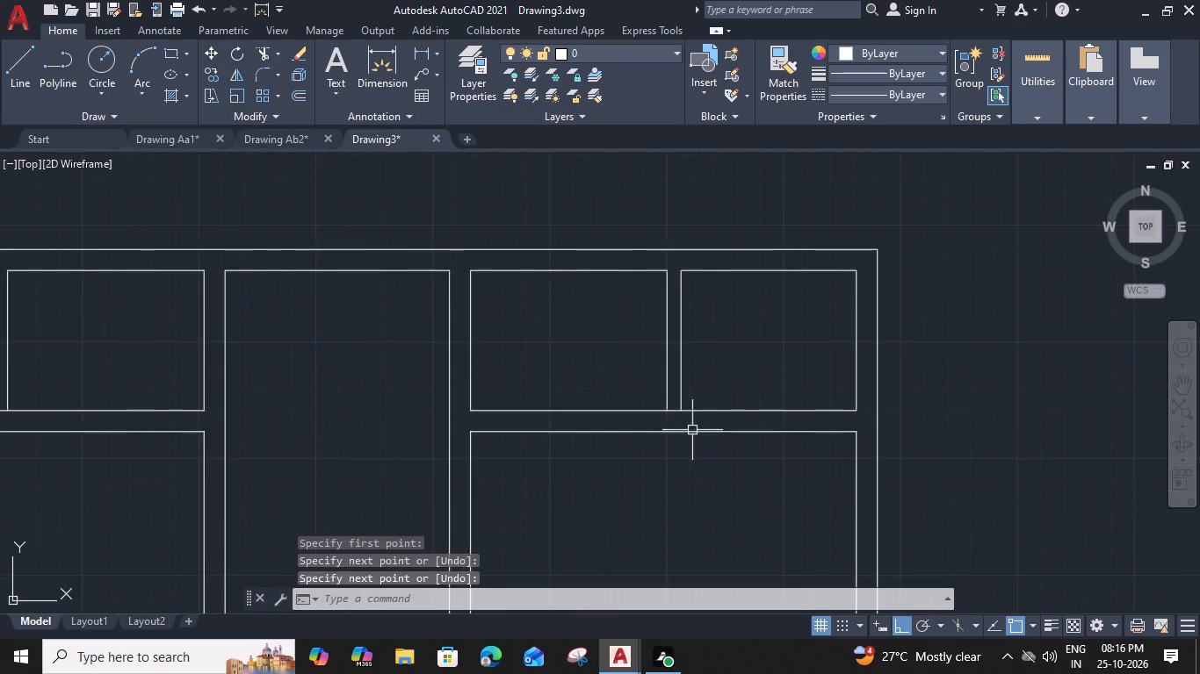
scroll(693, 427, up, 3)
key(space)
click(644, 363)
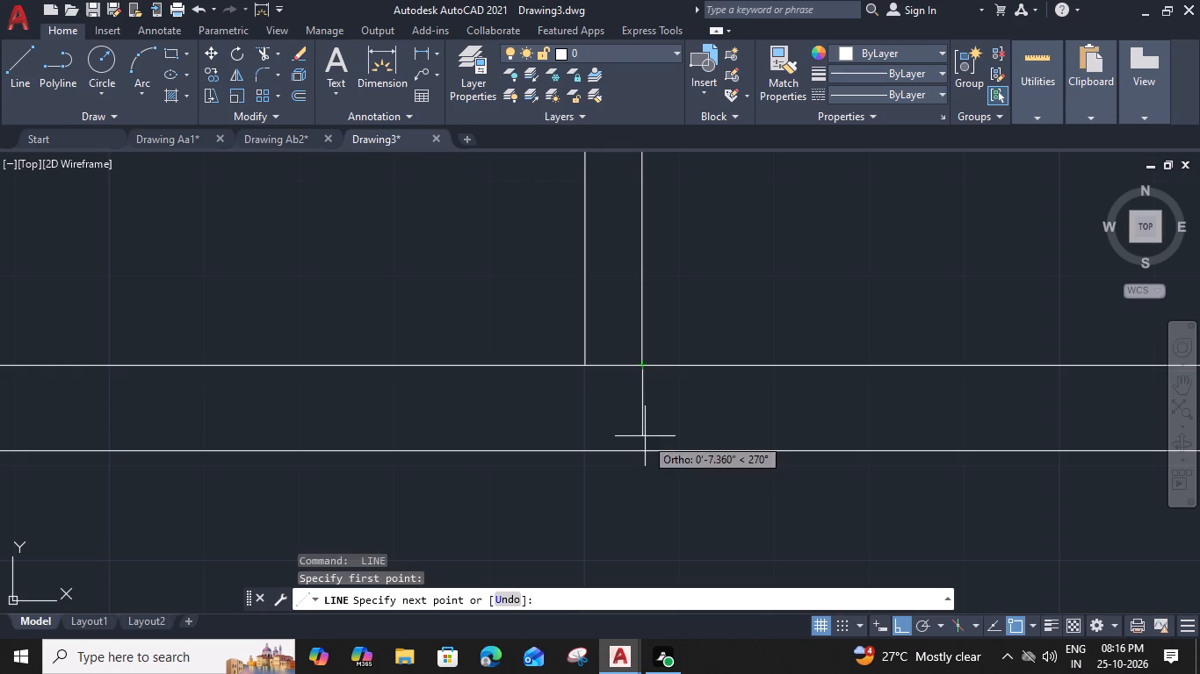
click(640, 457)
key(space)
Draw a short horizontal line from the large upper-right room's inner bottom-left corner across its left wall.
scroll(640, 457, down, 2)
middle_drag(648, 546, 674, 463)
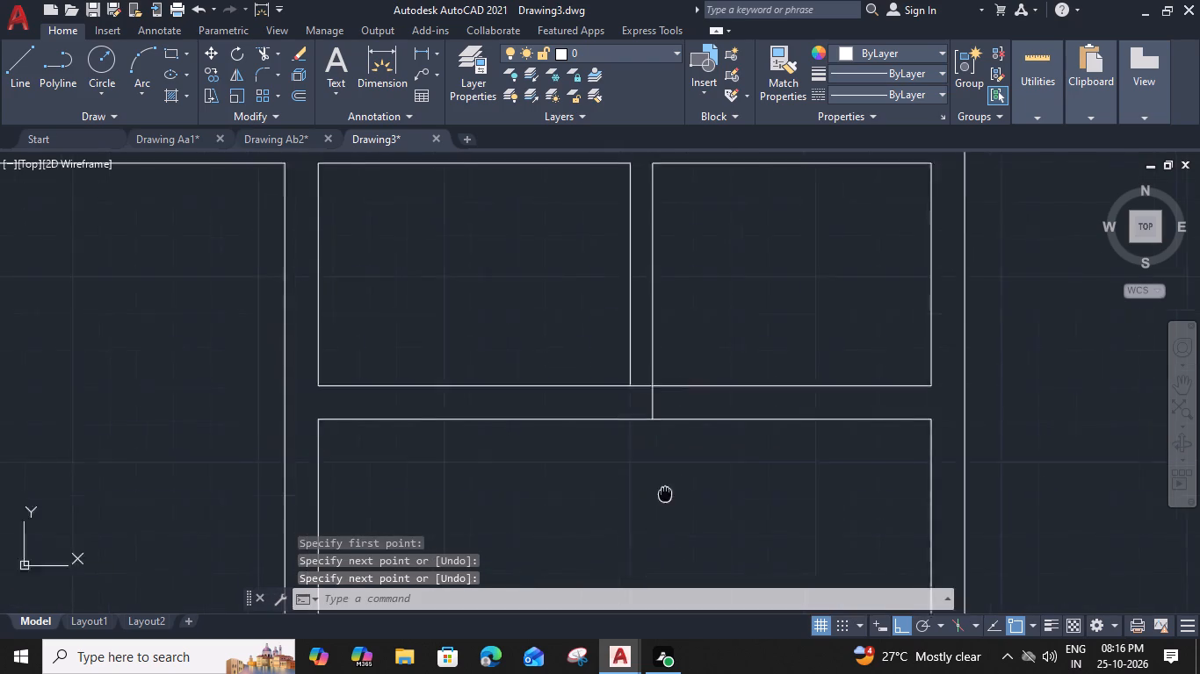
middle_drag(674, 463, 711, 316)
scroll(705, 335, down, 1)
scroll(674, 427, down, 2)
middle_drag(674, 427, 729, 405)
scroll(690, 459, up, 3)
key(space)
click(572, 514)
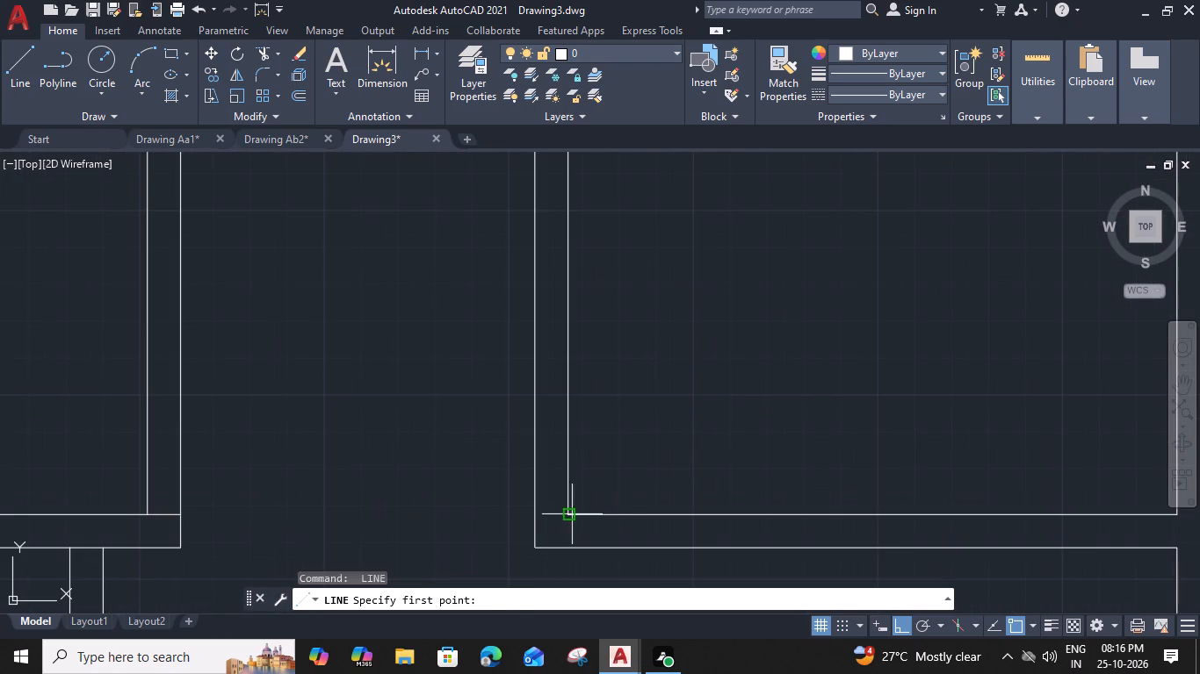
click(538, 510)
key(space)
Look over the middle and lower parts of the plan, down to the outer strip, to check the wall junctions.
scroll(619, 428, down, 1)
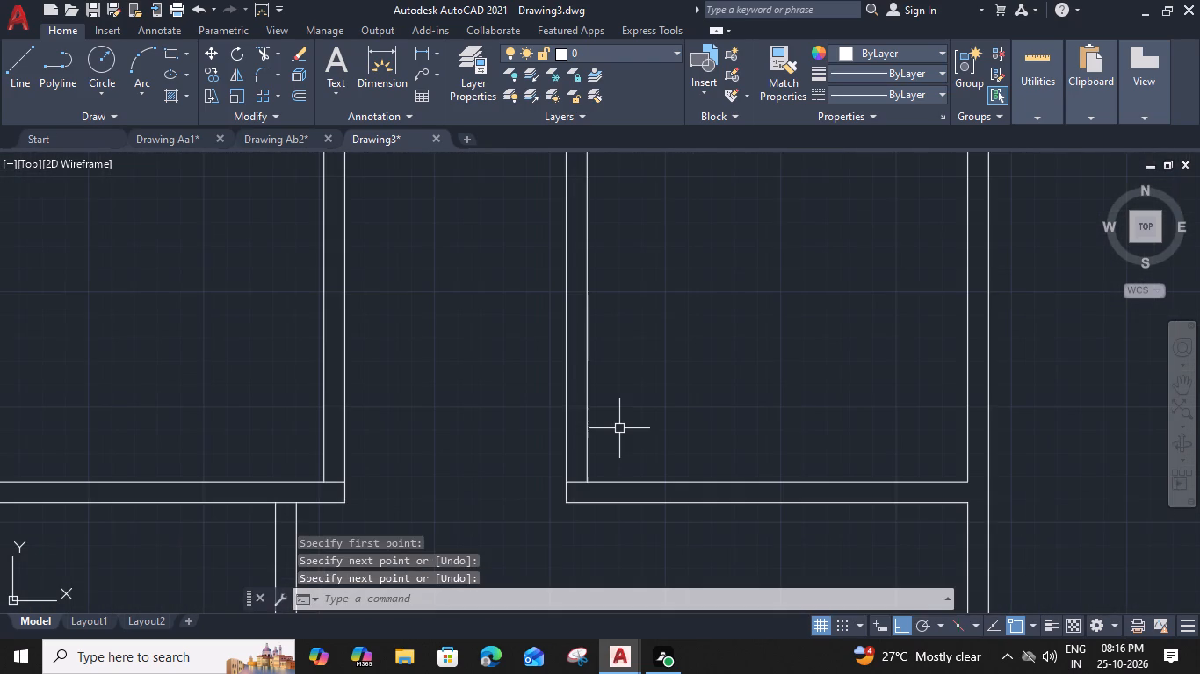
scroll(679, 409, down, 1)
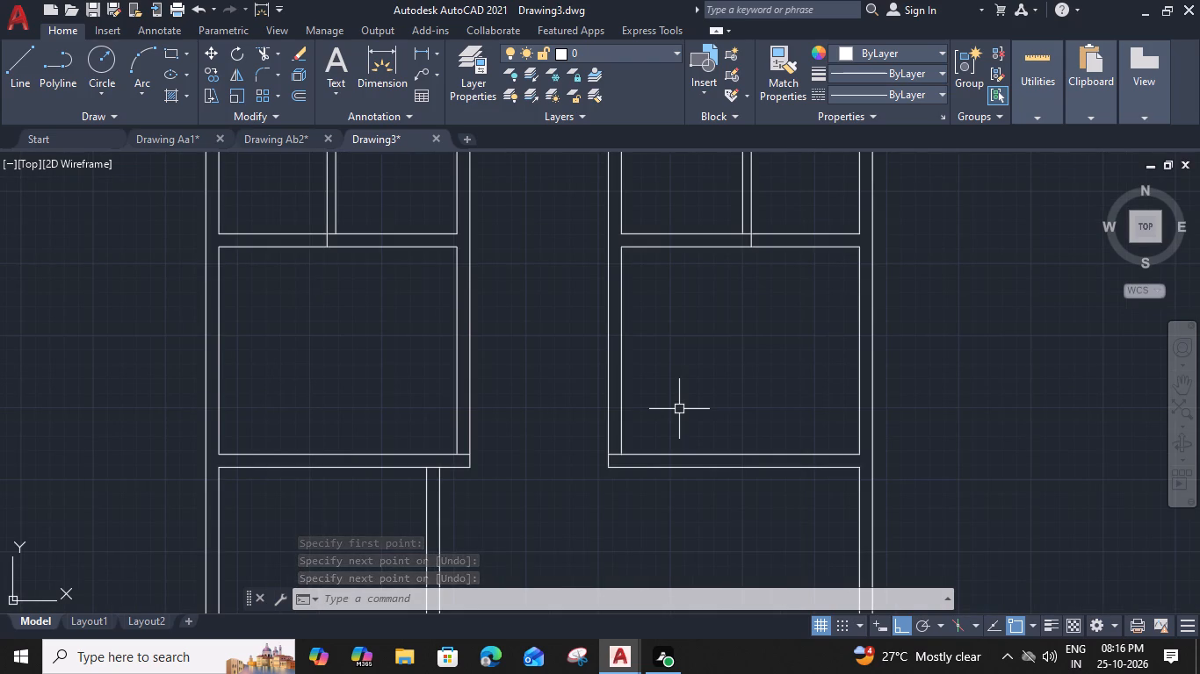
middle_drag(679, 409, 753, 353)
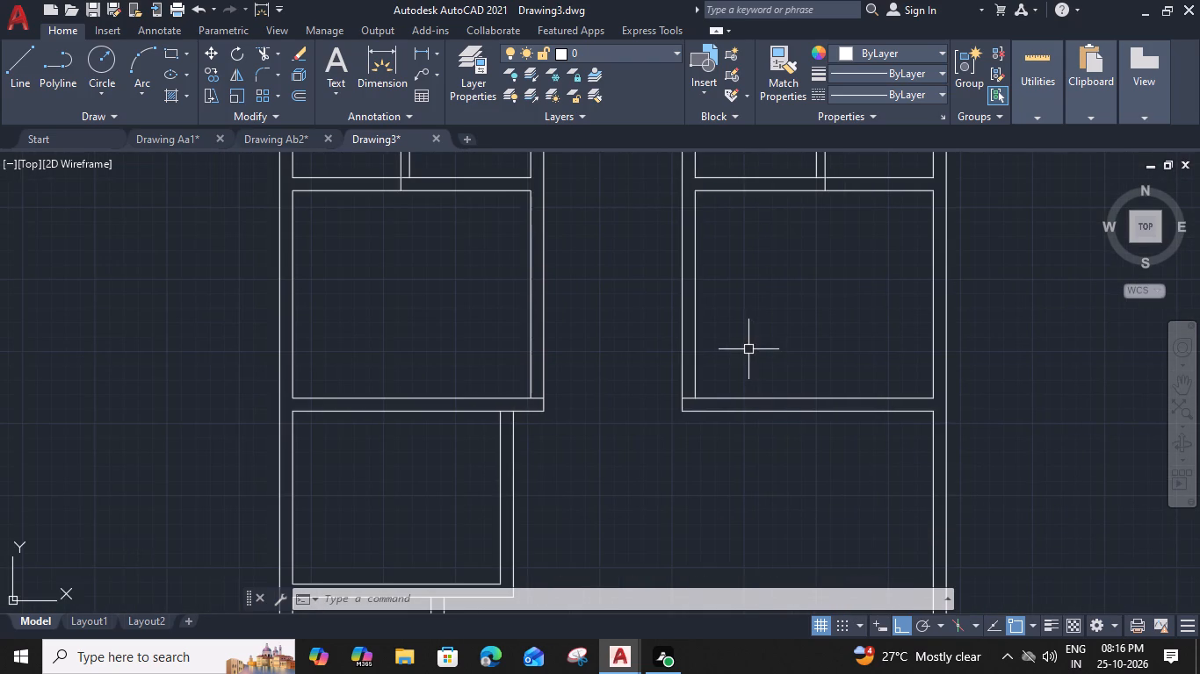
middle_drag(585, 425, 625, 407)
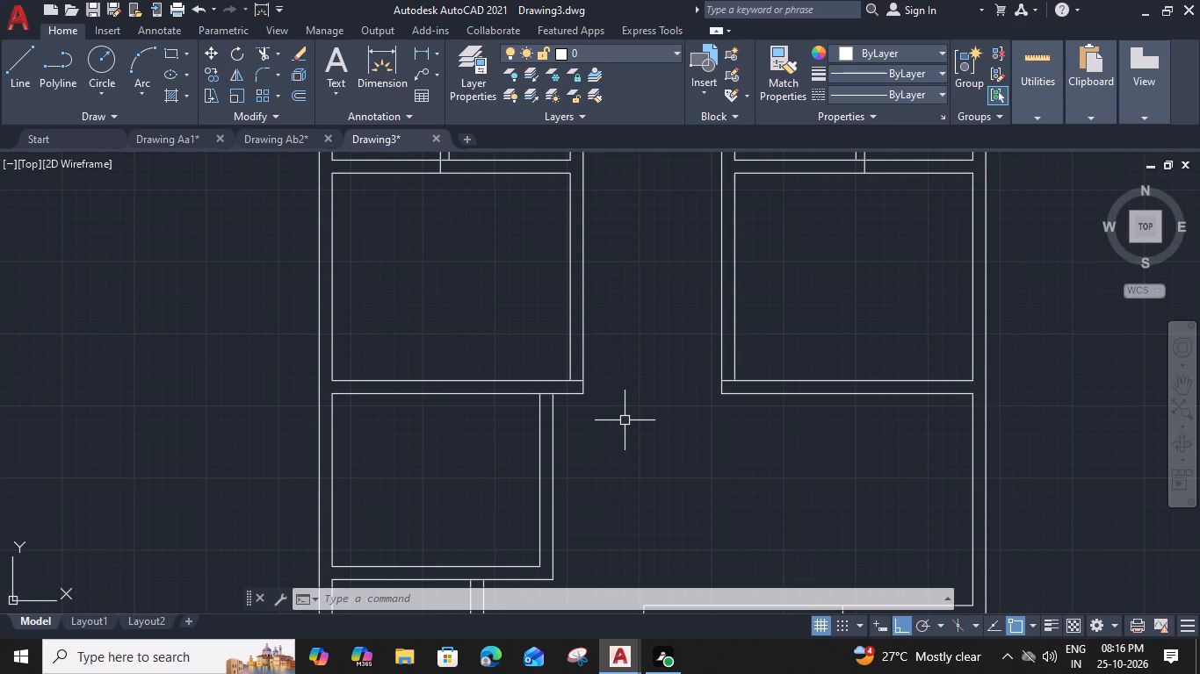
middle_drag(636, 456, 679, 330)
middle_drag(659, 403, 675, 262)
middle_drag(647, 419, 653, 240)
middle_drag(633, 486, 635, 410)
middle_drag(687, 495, 683, 435)
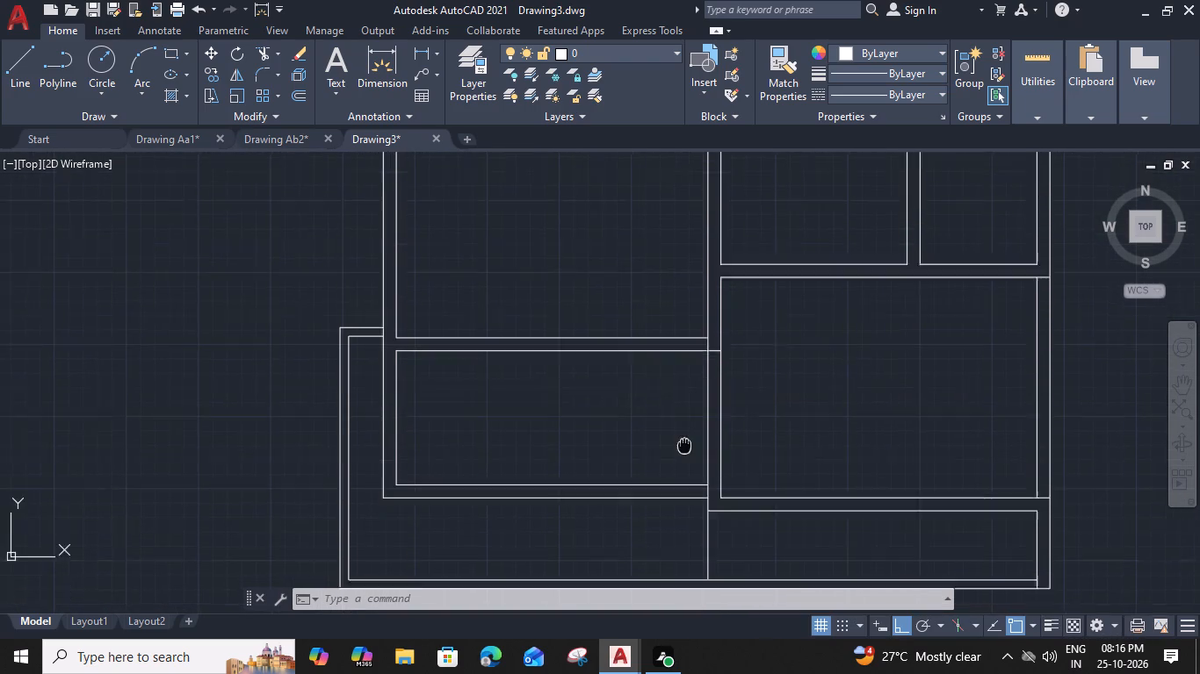
middle_drag(683, 435, 683, 428)
key(Escape)
Offset the line closing the top of the short partition in the small left-hand room 3" downward.
middle_drag(690, 370, 548, 577)
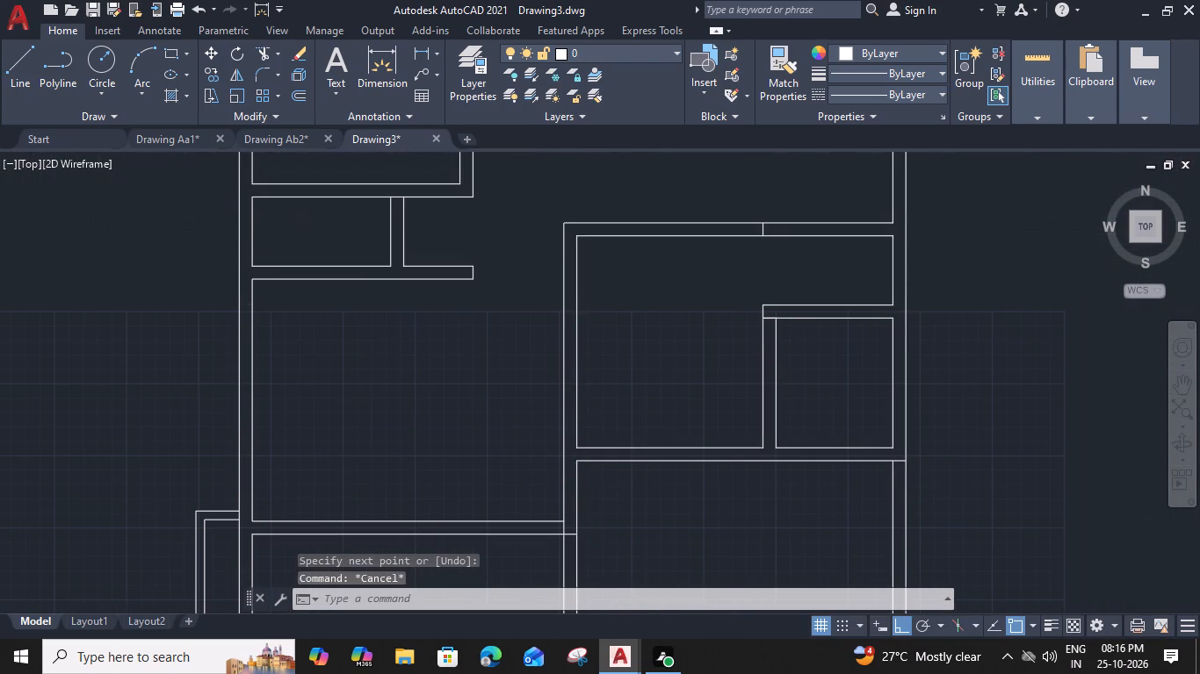
middle_drag(653, 236, 669, 354)
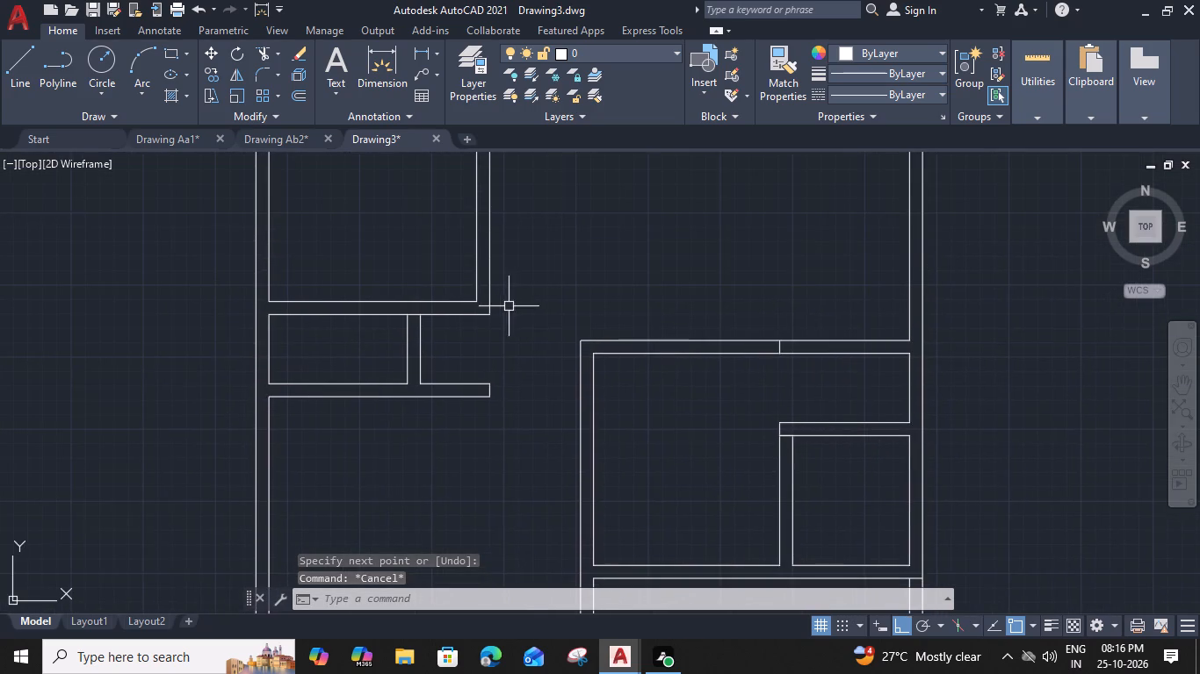
scroll(404, 322, up, 3)
click(445, 291)
text(o)
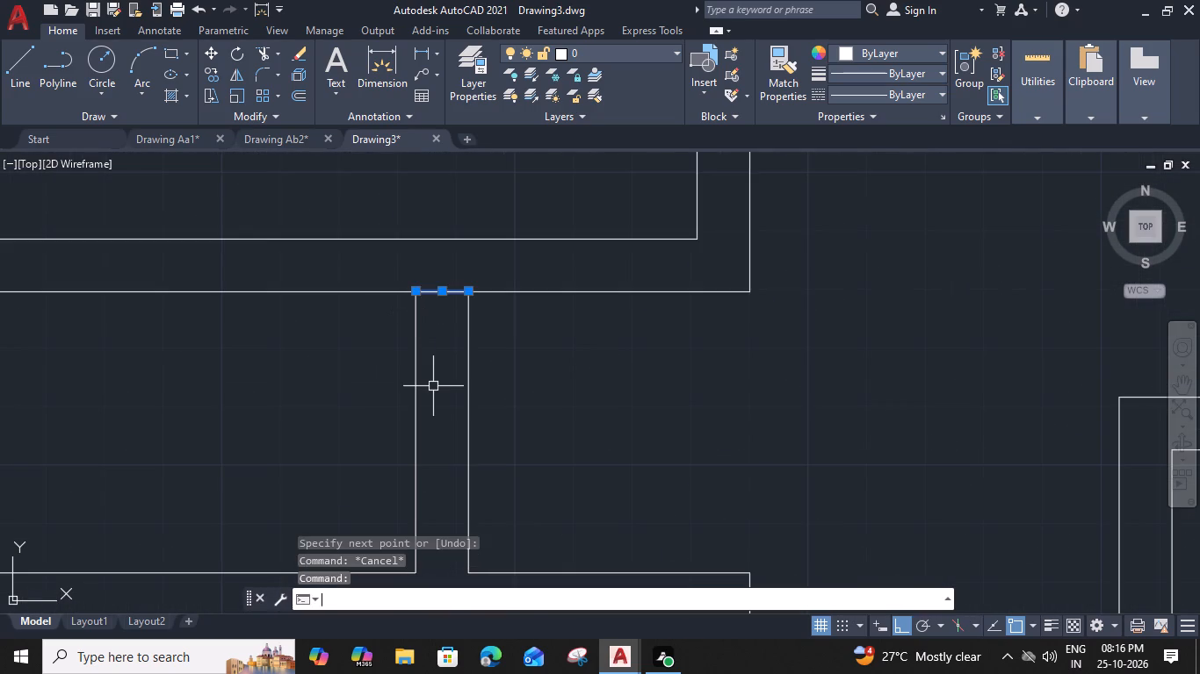
key(space)
text(3")
key(Return)
click(439, 404)
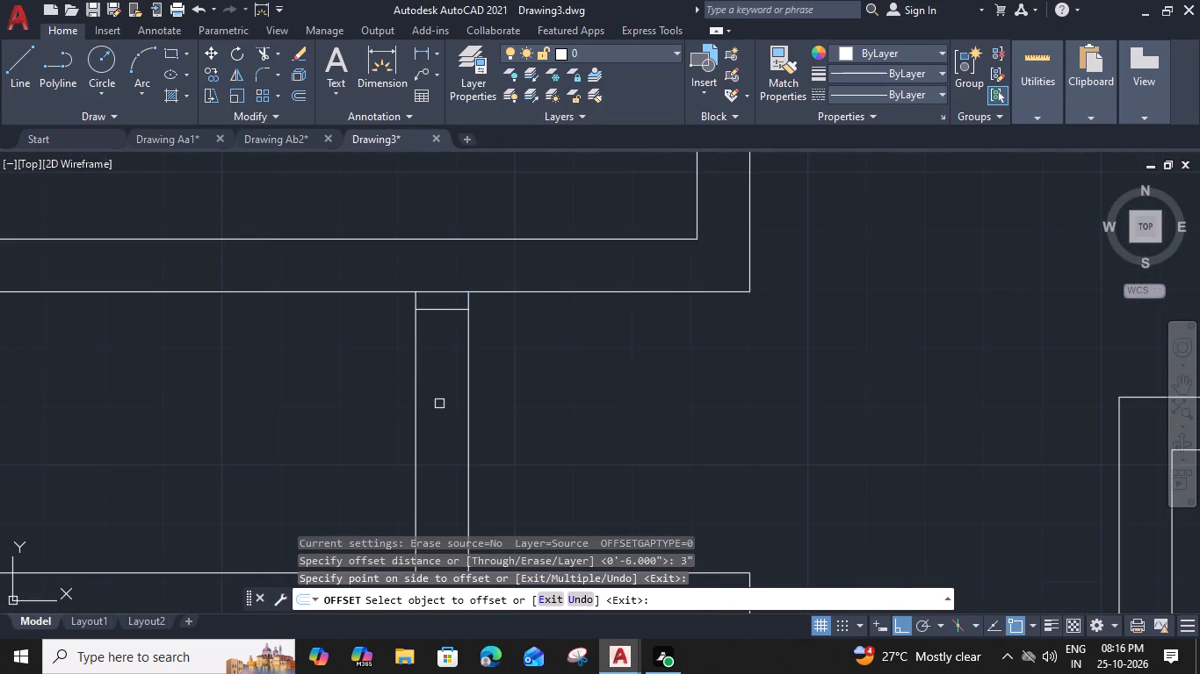
Offset the line closing the top of the right wall of the room below the large upper-left room 3" downward.
scroll(439, 402, down, 2)
middle_drag(576, 281, 532, 518)
scroll(523, 260, up, 2)
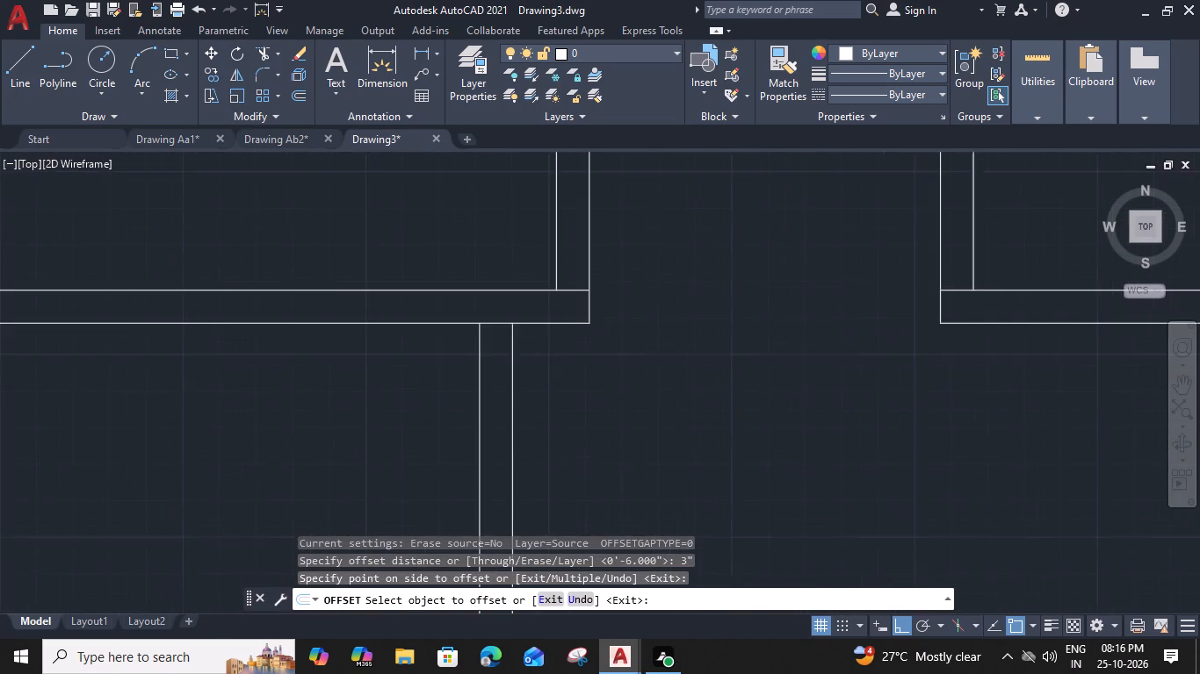
click(482, 350)
drag(485, 421, 485, 412)
Offset the short lines closing the facing inner walls of the two large upper rooms 3" upward into those walls.
drag(614, 302, 614, 276)
click(619, 195)
scroll(619, 200, down, 2)
middle_drag(760, 242, 639, 383)
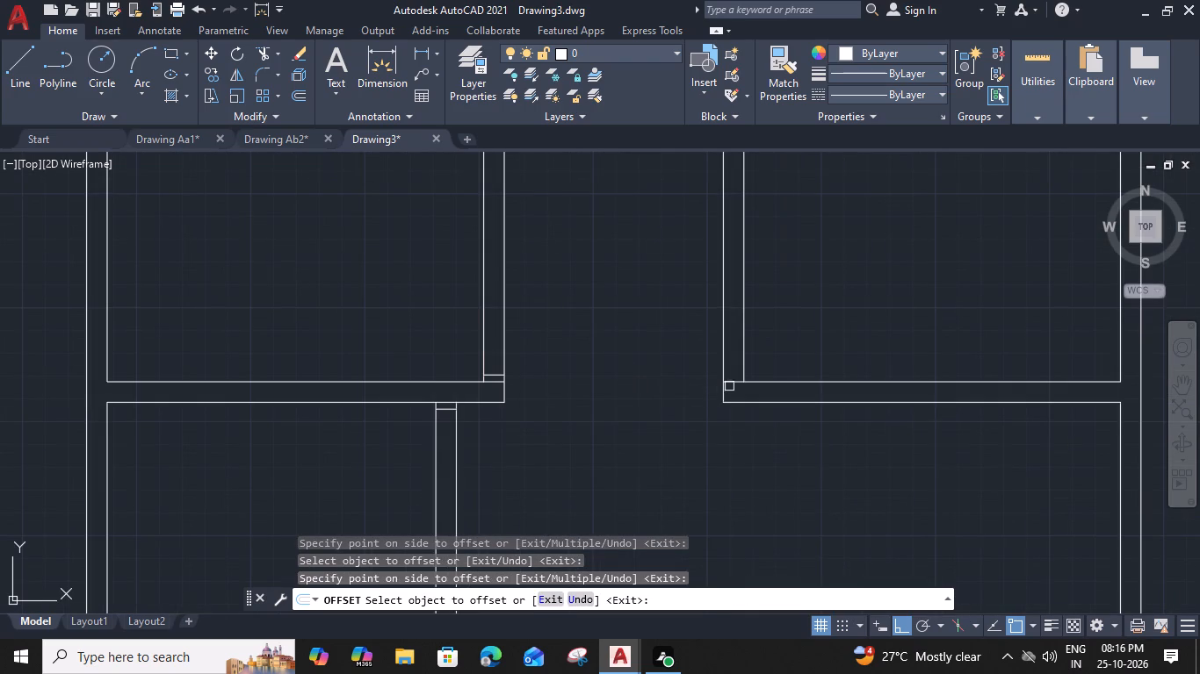
click(735, 379)
click(741, 311)
At the top-left partition, offset the short vertical wall line 3" left and the partition's bottom closing line 3" upward.
middle_drag(623, 239, 664, 486)
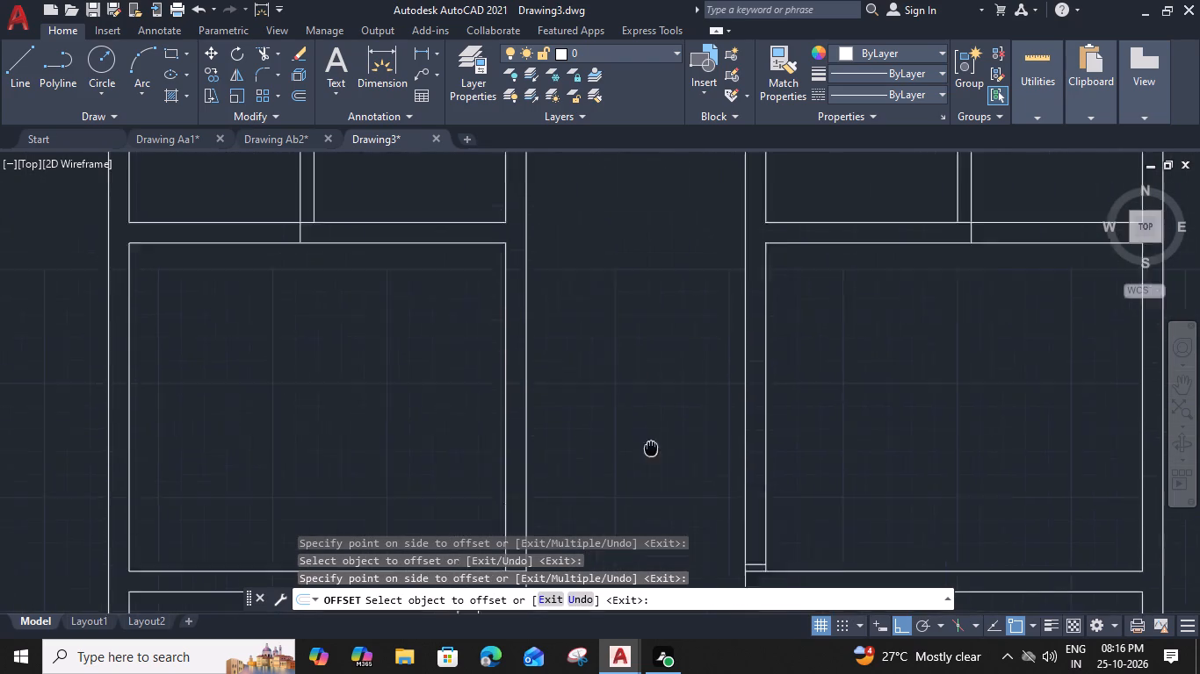
scroll(315, 269, down, 1)
scroll(309, 285, up, 3)
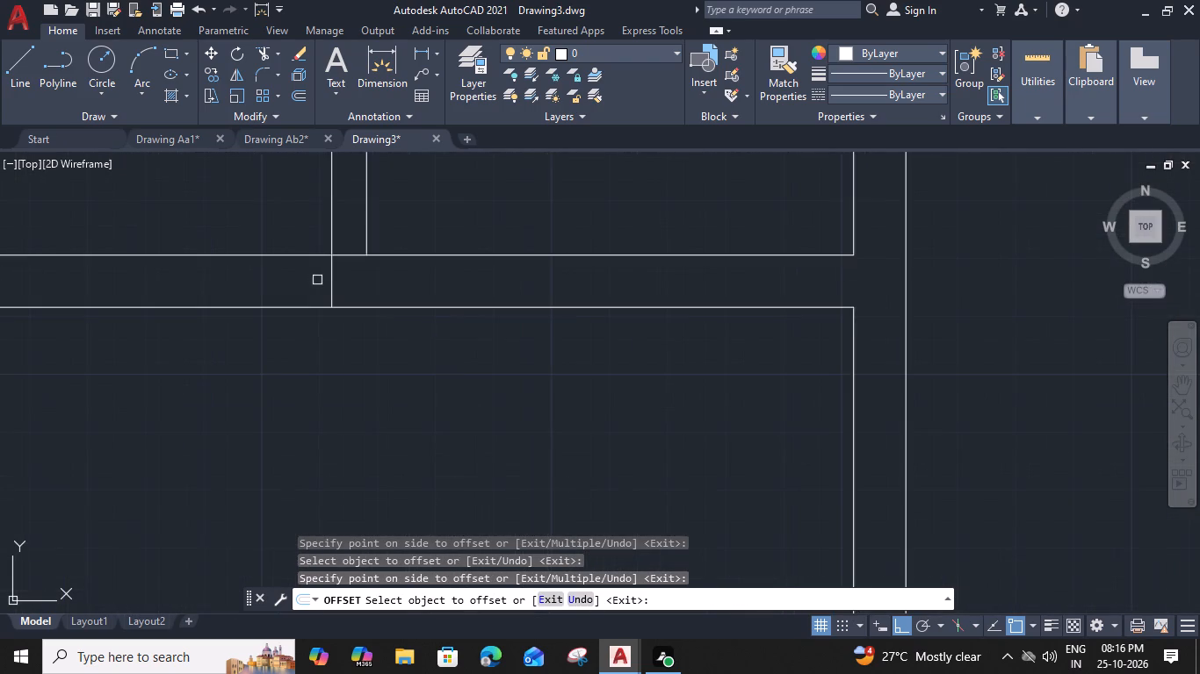
click(330, 283)
click(254, 276)
click(343, 255)
click(351, 217)
At the top-right partition, offset the short vertical wall line 3" right and the partition's bottom closing line 3" upward.
scroll(351, 217, down, 2)
middle_drag(696, 255, 473, 348)
scroll(770, 347, up, 2)
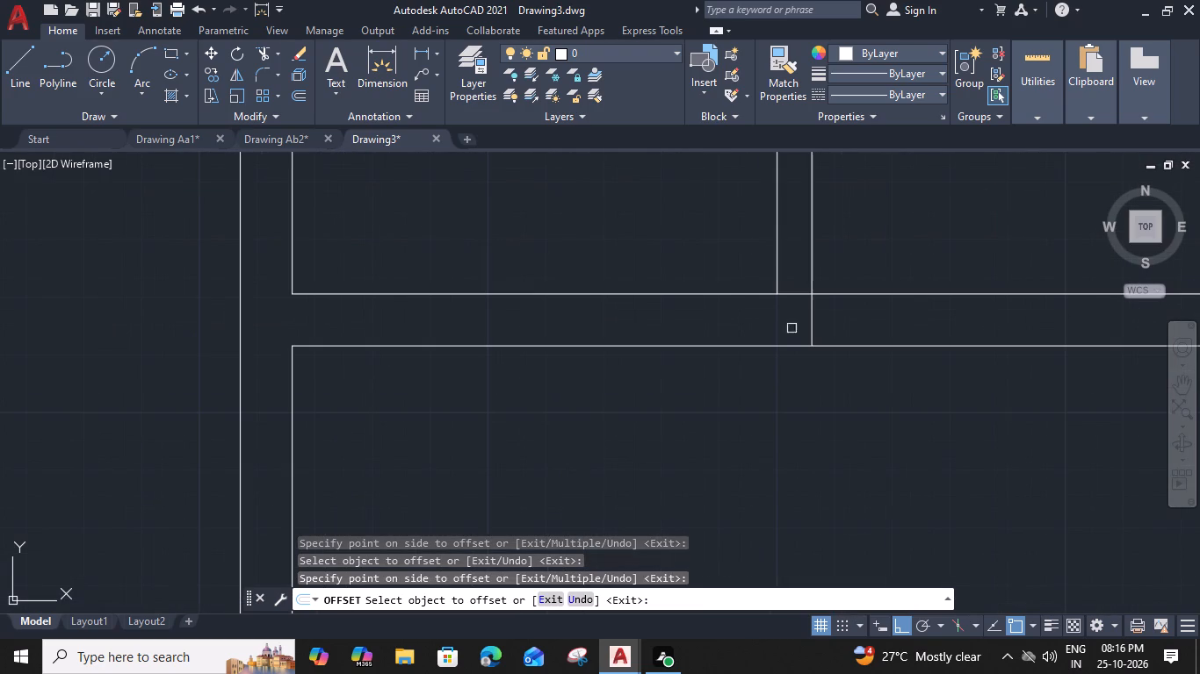
click(807, 312)
click(812, 312)
click(883, 312)
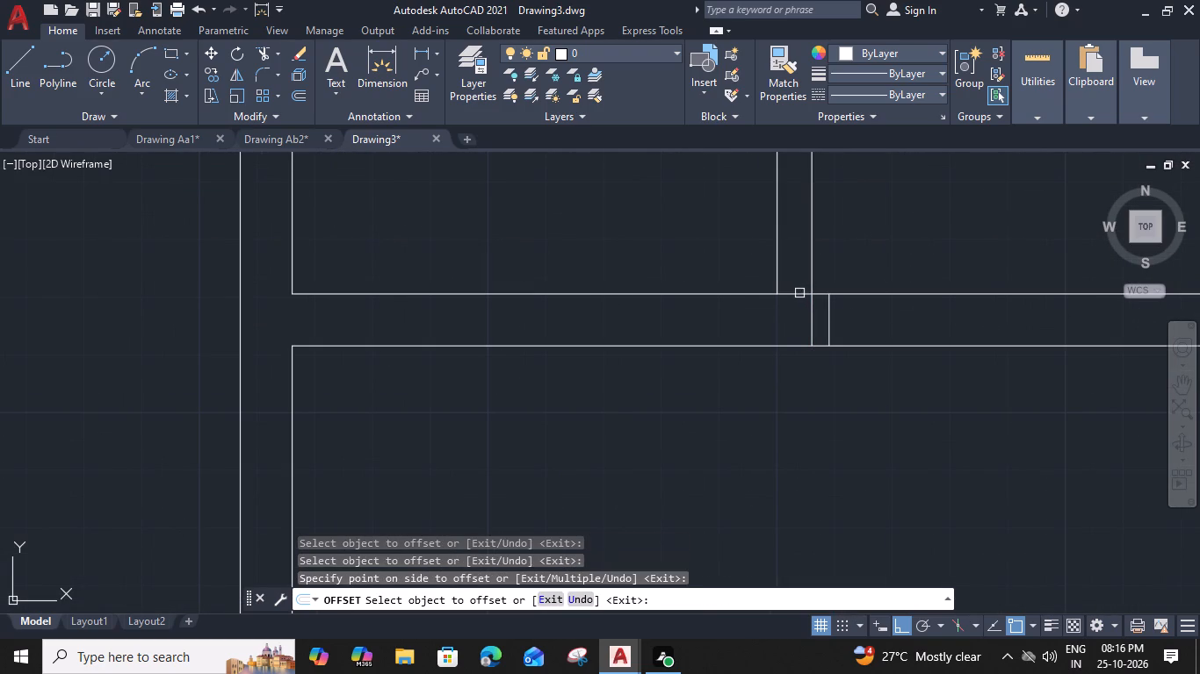
click(797, 290)
click(796, 243)
Offset the short vertical line in the top wall of the lower-right L-shaped room 3" left.
scroll(796, 245, down, 3)
middle_drag(716, 382, 713, 187)
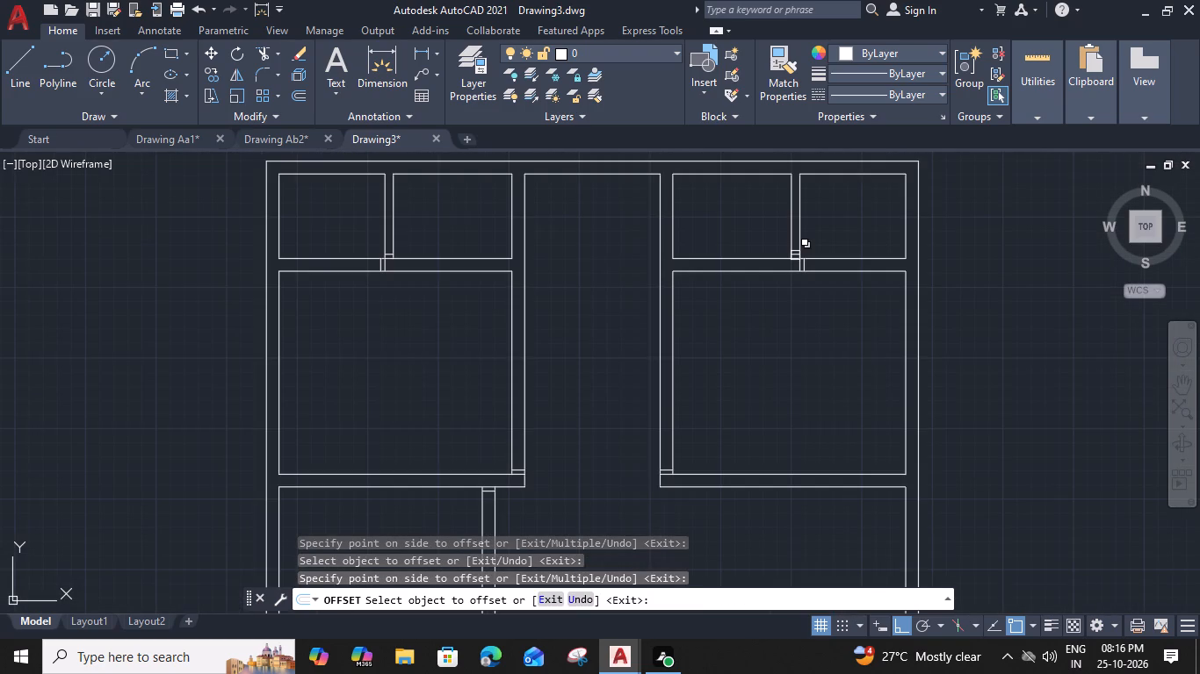
middle_drag(637, 388, 667, 245)
middle_drag(625, 394, 640, 281)
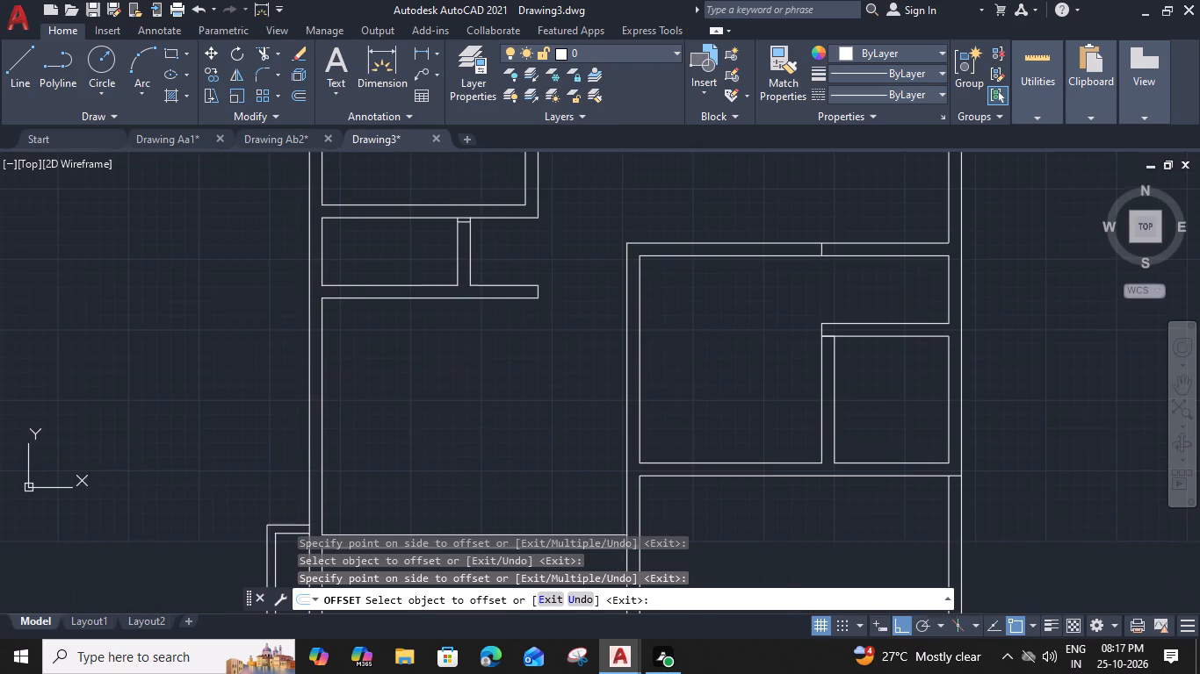
scroll(845, 249, up, 2)
click(785, 253)
click(649, 254)
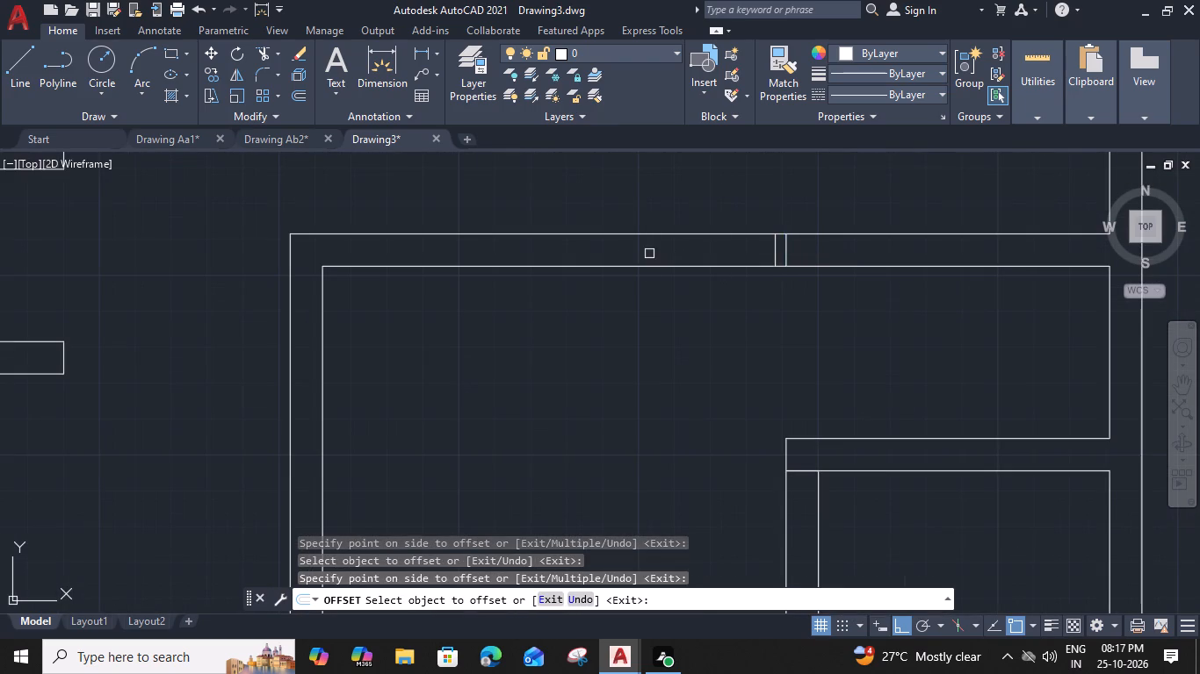
Offset the line closing the top of the small lower-right room's left wall 3" downward.
scroll(649, 254, down, 3)
scroll(712, 314, up, 3)
click(618, 300)
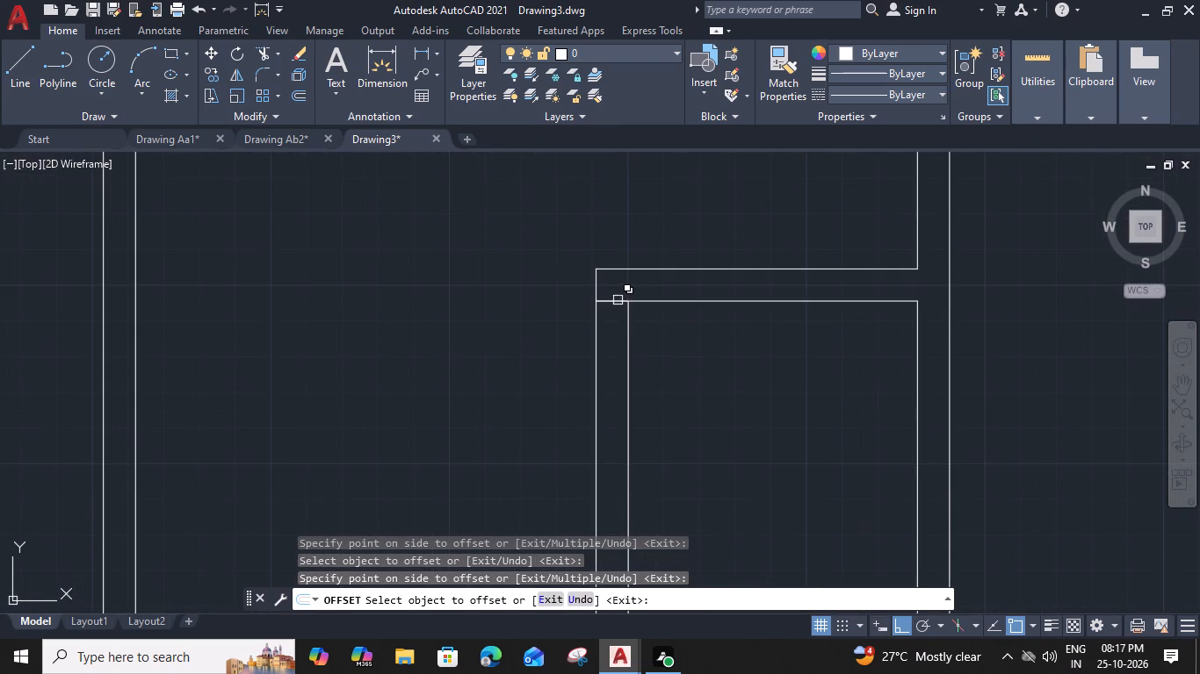
click(608, 302)
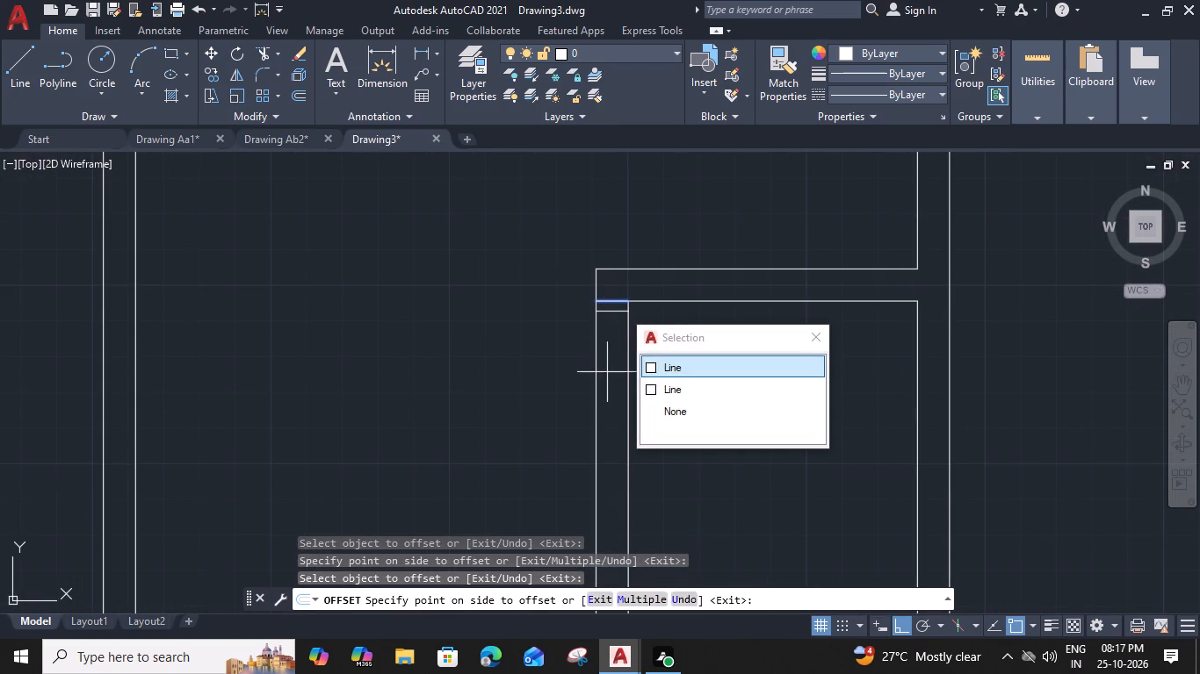
click(607, 372)
Offset the short vertical line at the right end of the wall between the two lower-left rooms 3" left.
scroll(607, 372, down, 3)
middle_drag(502, 424, 633, 233)
scroll(526, 351, up, 3)
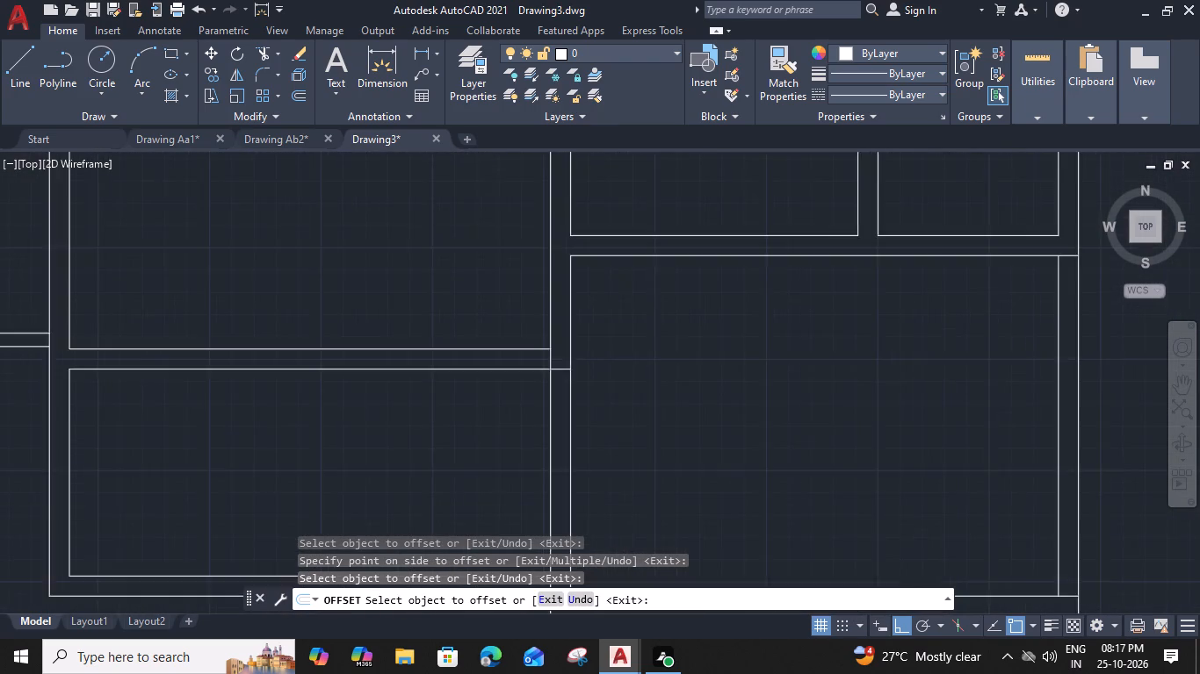
click(584, 369)
click(463, 368)
scroll(463, 366, down, 3)
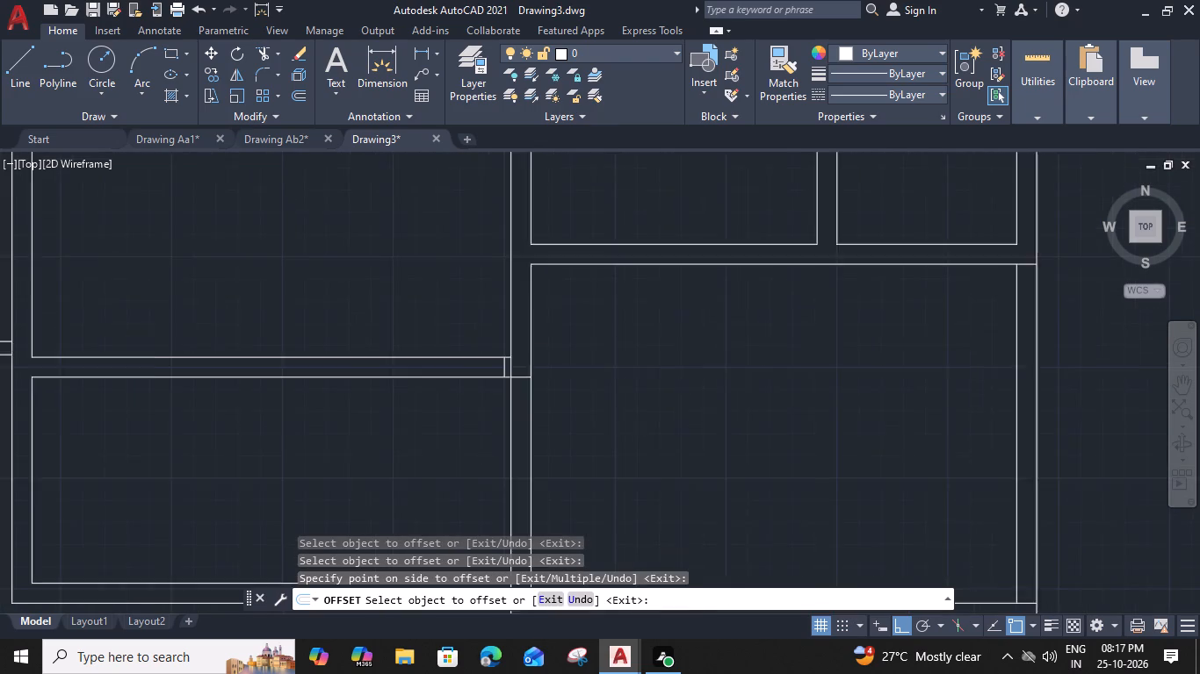
middle_drag(701, 359, 835, 480)
key(Escape)
Offset the lower short line in the small left-hand room's partition 2'6" downward.
middle_drag(495, 193, 497, 230)
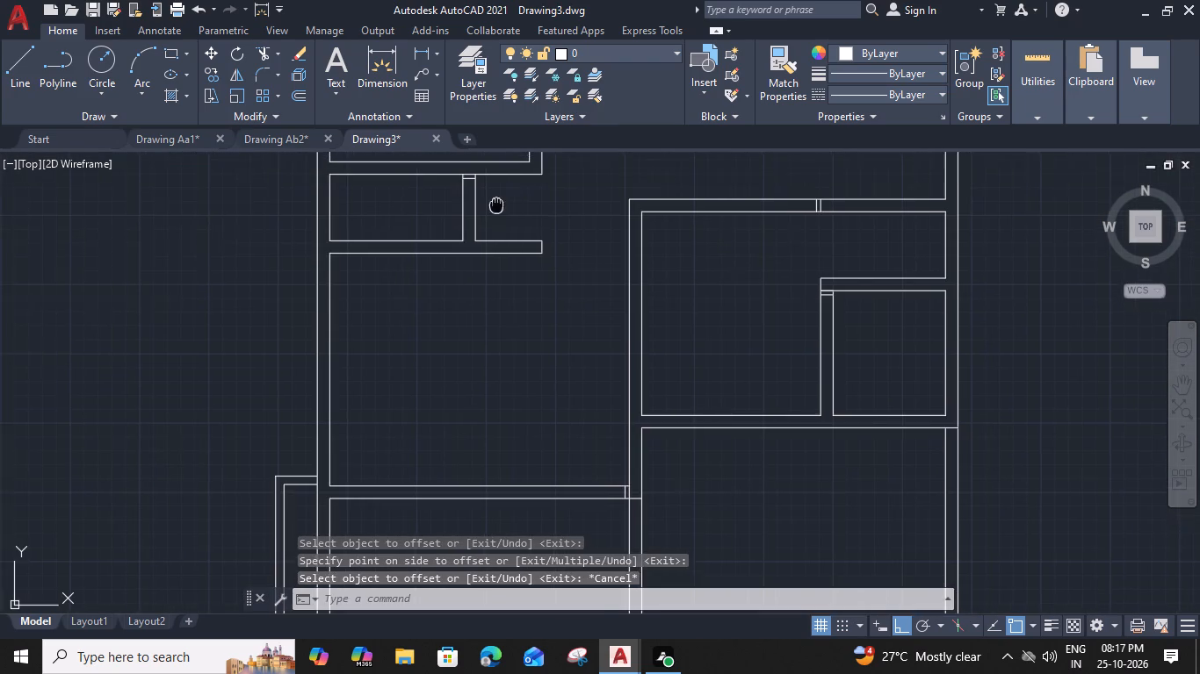
middle_drag(497, 230, 498, 265)
scroll(459, 245, up, 3)
click(490, 246)
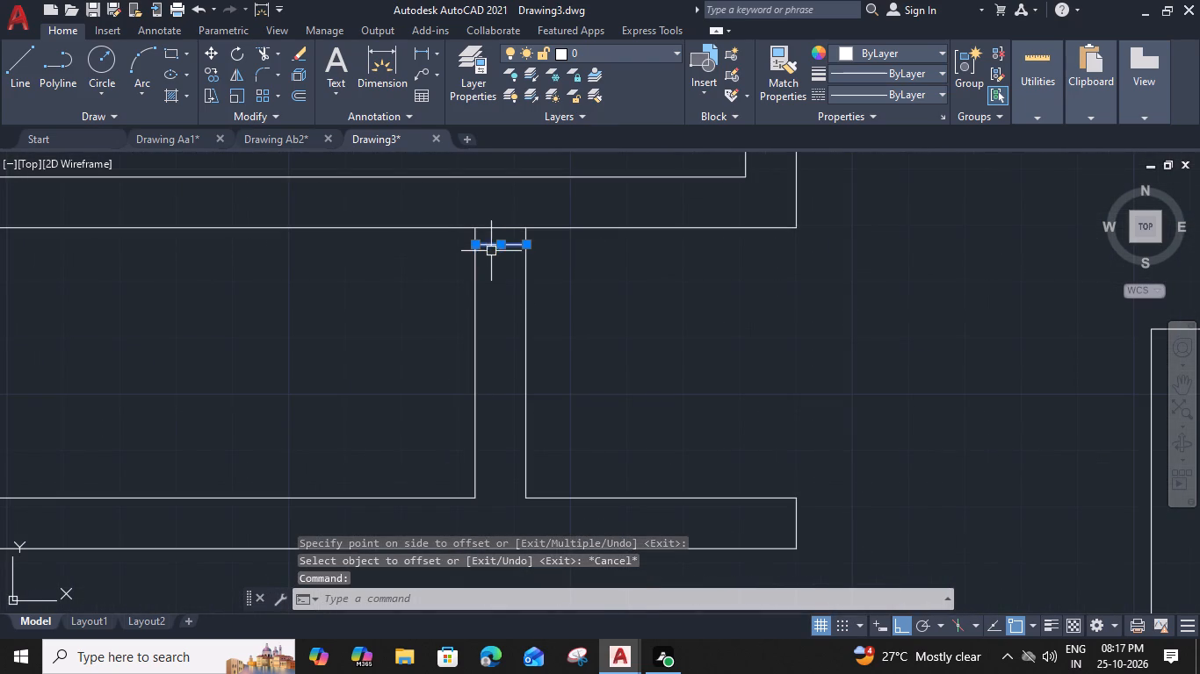
text(o 2)
key(apostrophe)
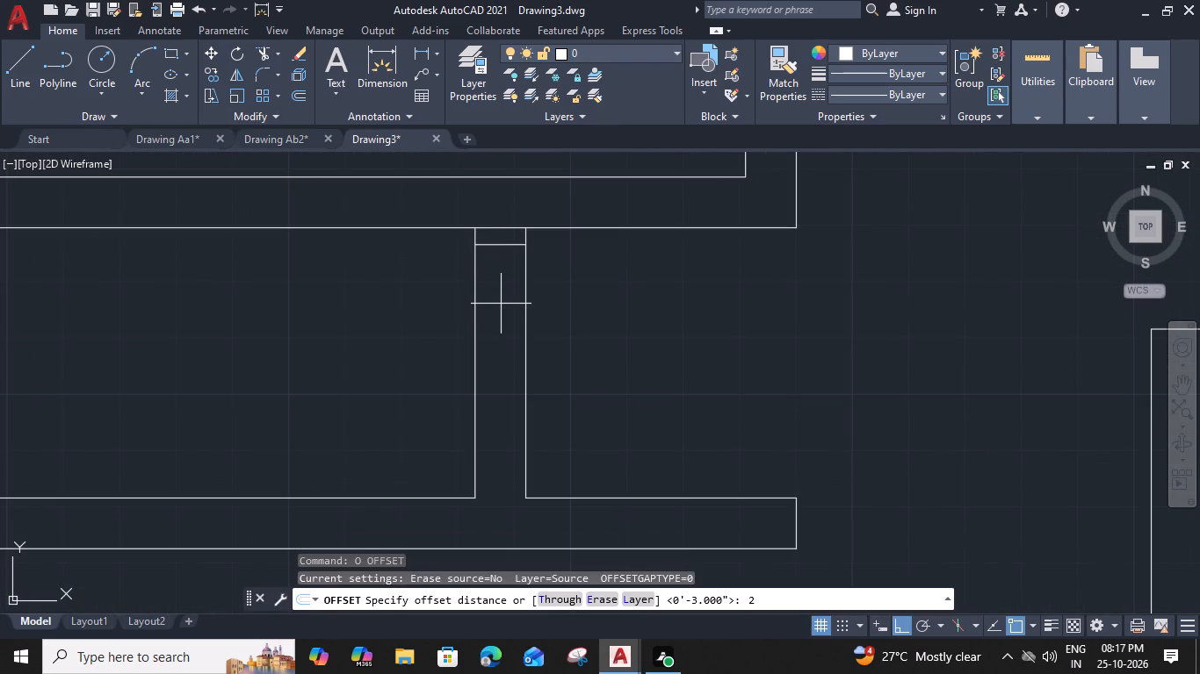
key(6)
key(shift+quotedbl)
key(Return)
click(495, 348)
Offset the upper short line in the top-left partition 2'6" upward.
scroll(495, 353, down, 2)
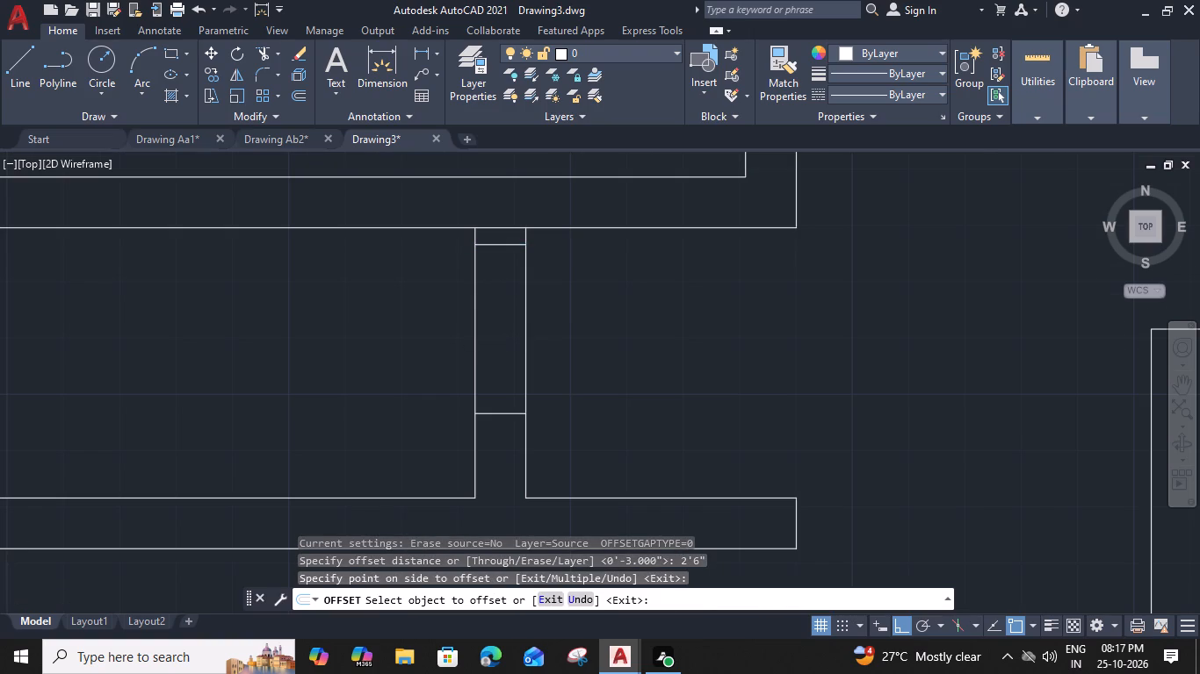
scroll(495, 353, down, 2)
middle_drag(478, 219, 473, 405)
scroll(488, 244, up, 4)
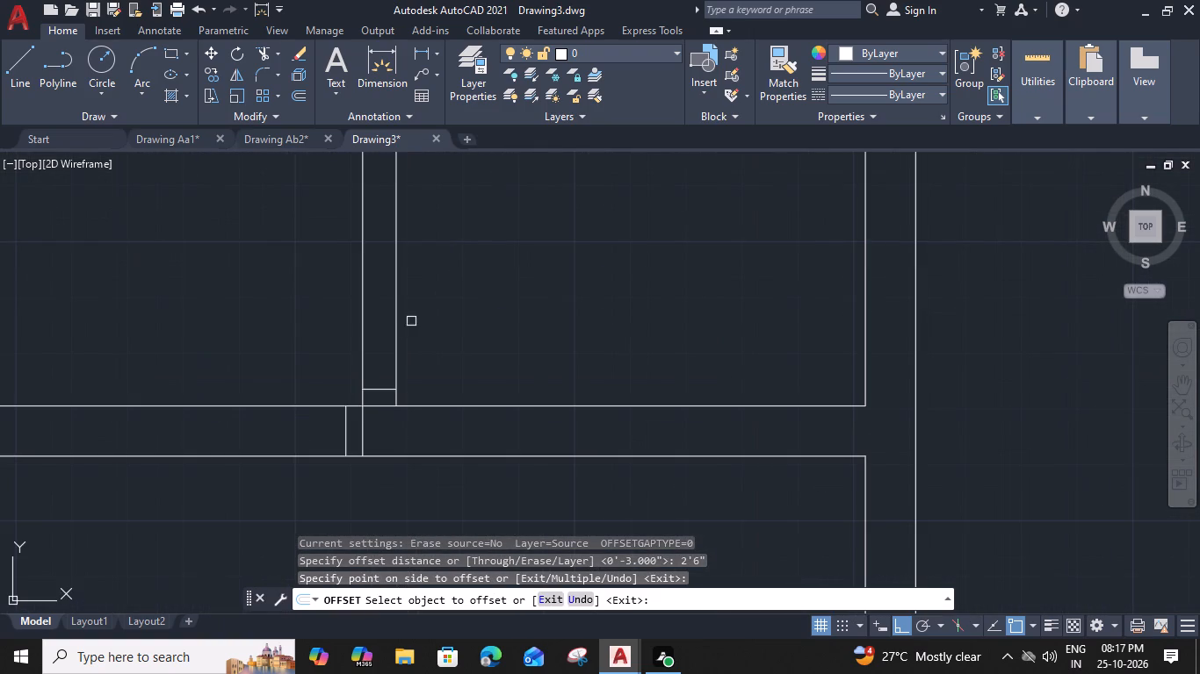
click(383, 387)
click(377, 323)
Offset the upper short line in the top-right partition 2'6" upward.
scroll(377, 319, down, 2)
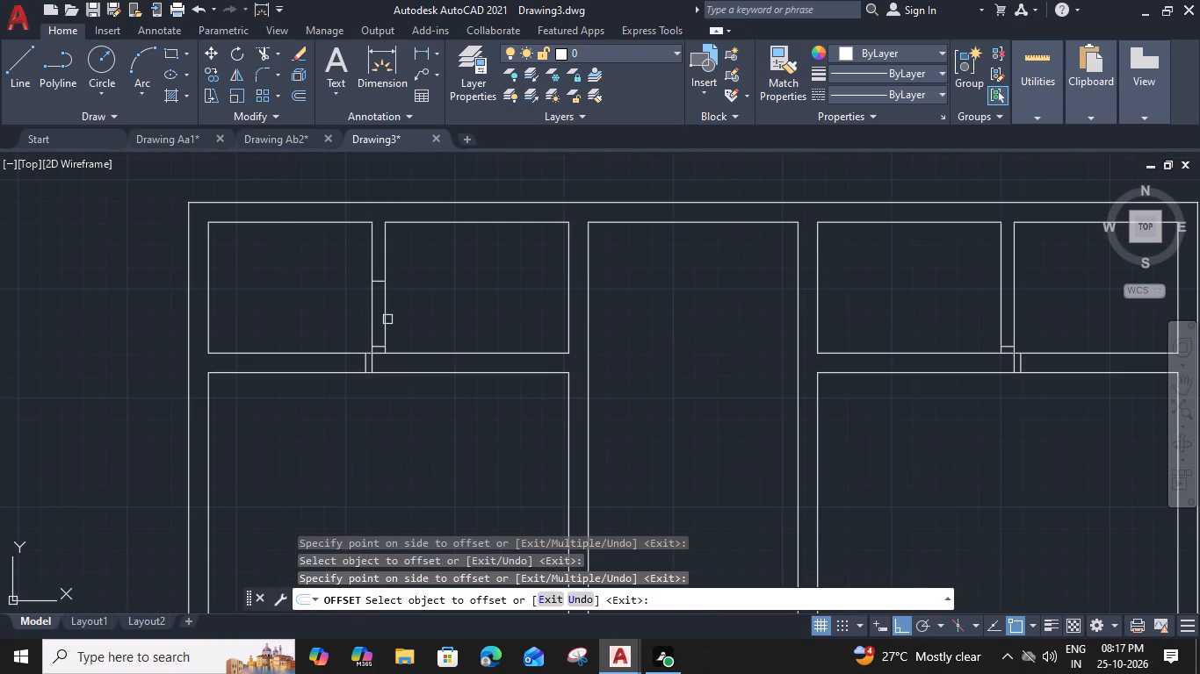
scroll(995, 343, up, 2)
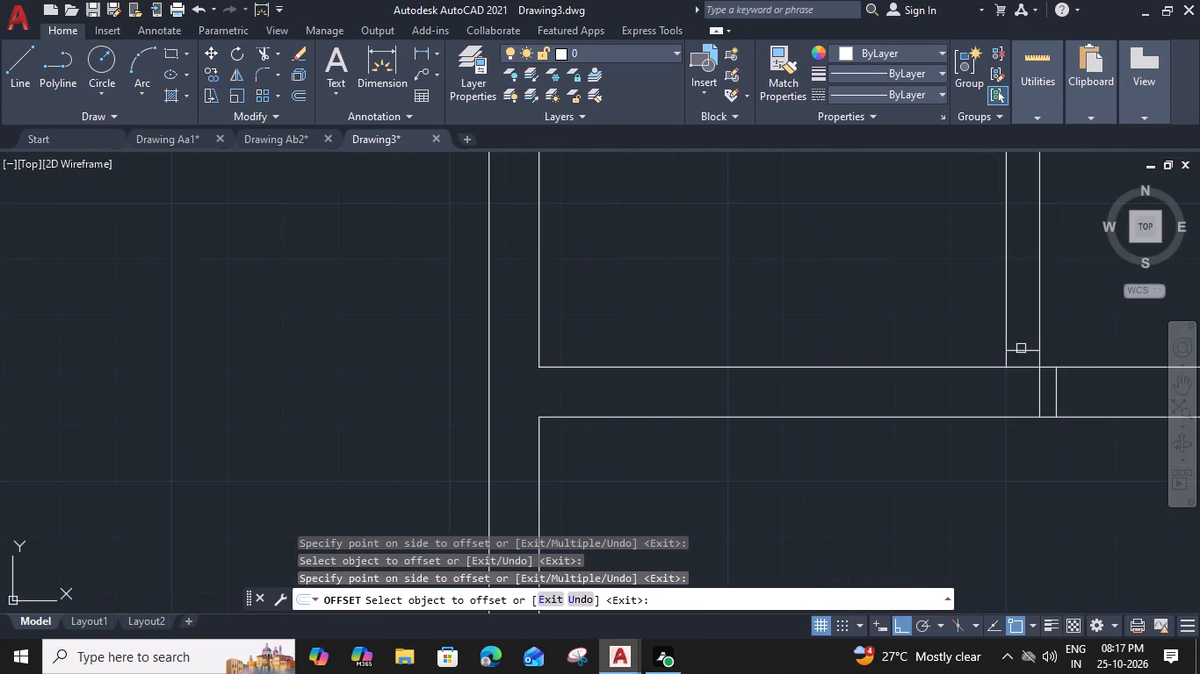
click(1021, 348)
click(1008, 270)
scroll(1008, 271, down, 3)
middle_drag(953, 379, 664, 45)
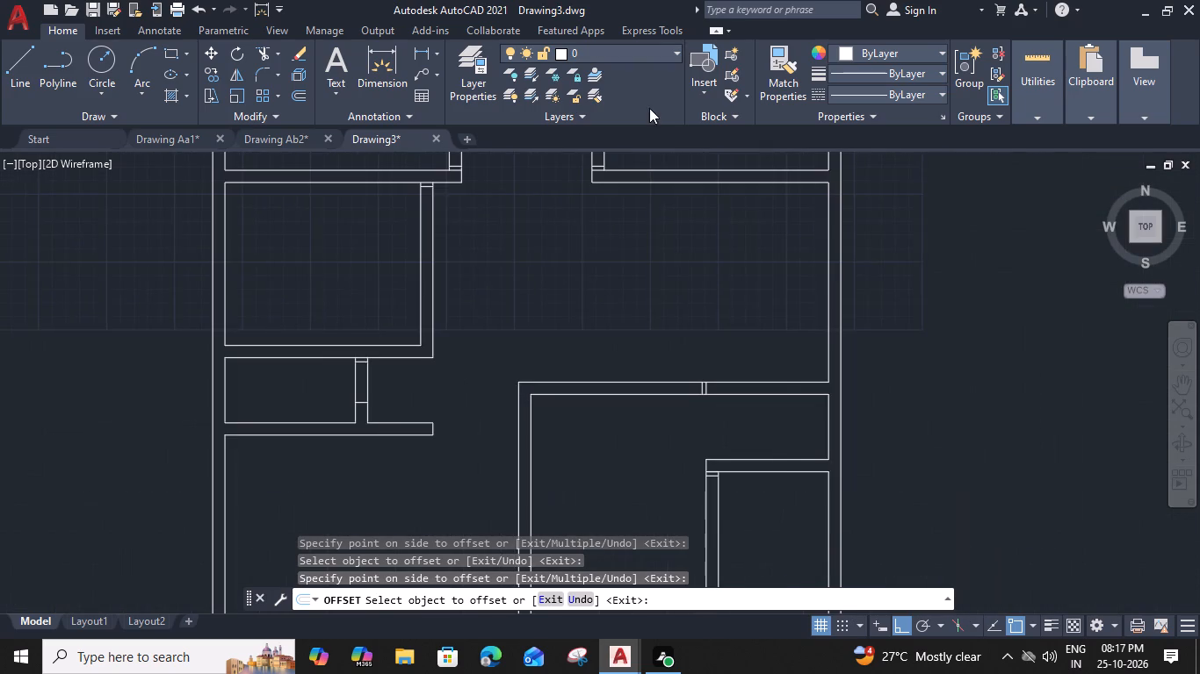
Offset the upper short line in the small right-hand room's partition 2'6" downward.
scroll(770, 473, up, 2)
middle_drag(764, 465, 763, 267)
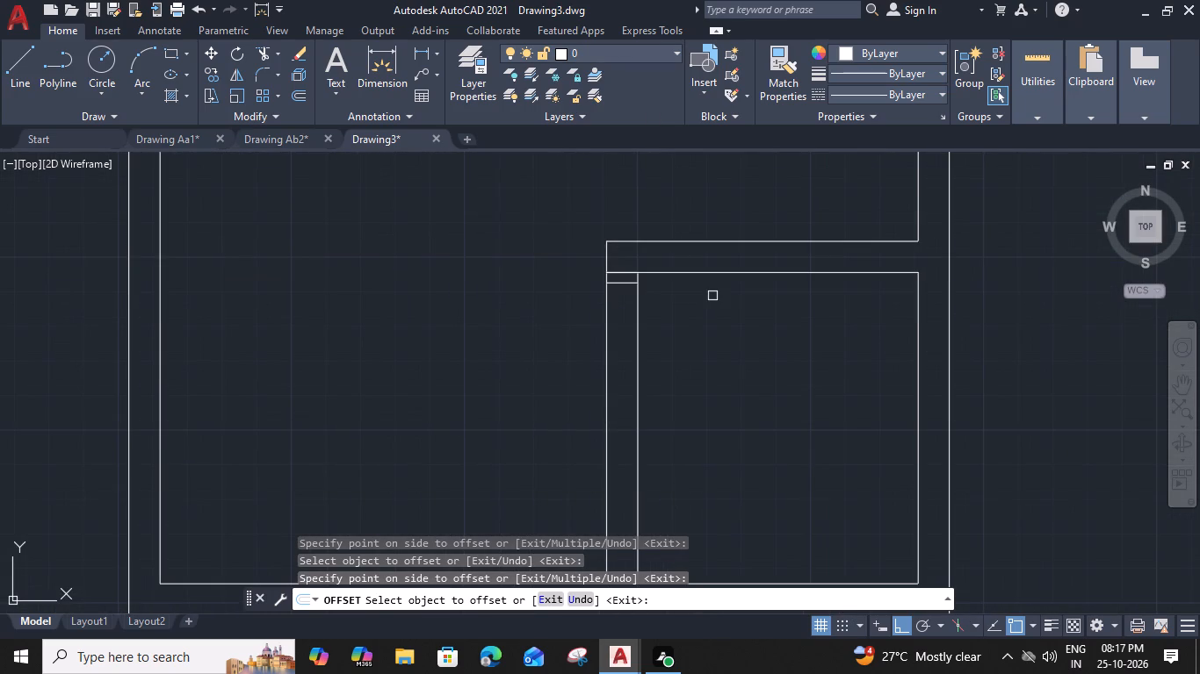
drag(625, 283, 624, 310)
click(624, 424)
Offset the short vertical line in the wall between the two lower-left rooms 2'6" left, twice in succession.
scroll(624, 424, down, 3)
middle_drag(640, 464, 641, 449)
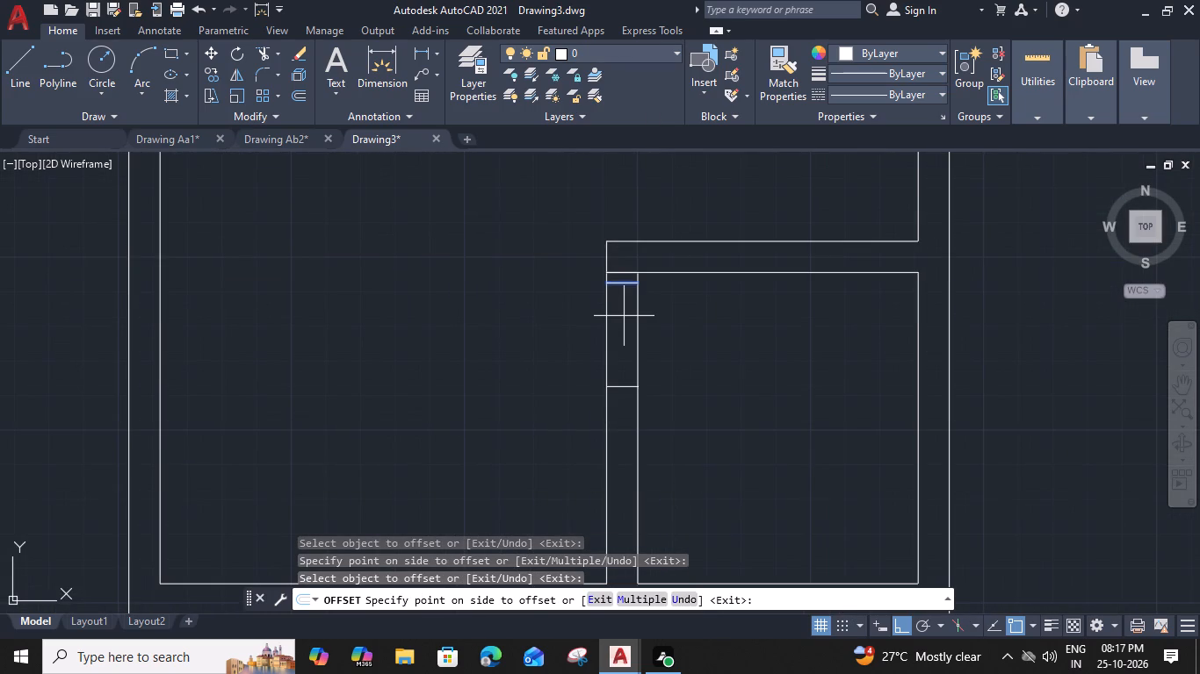
middle_drag(641, 449, 690, 147)
middle_drag(473, 333, 580, 460)
scroll(574, 367, up, 3)
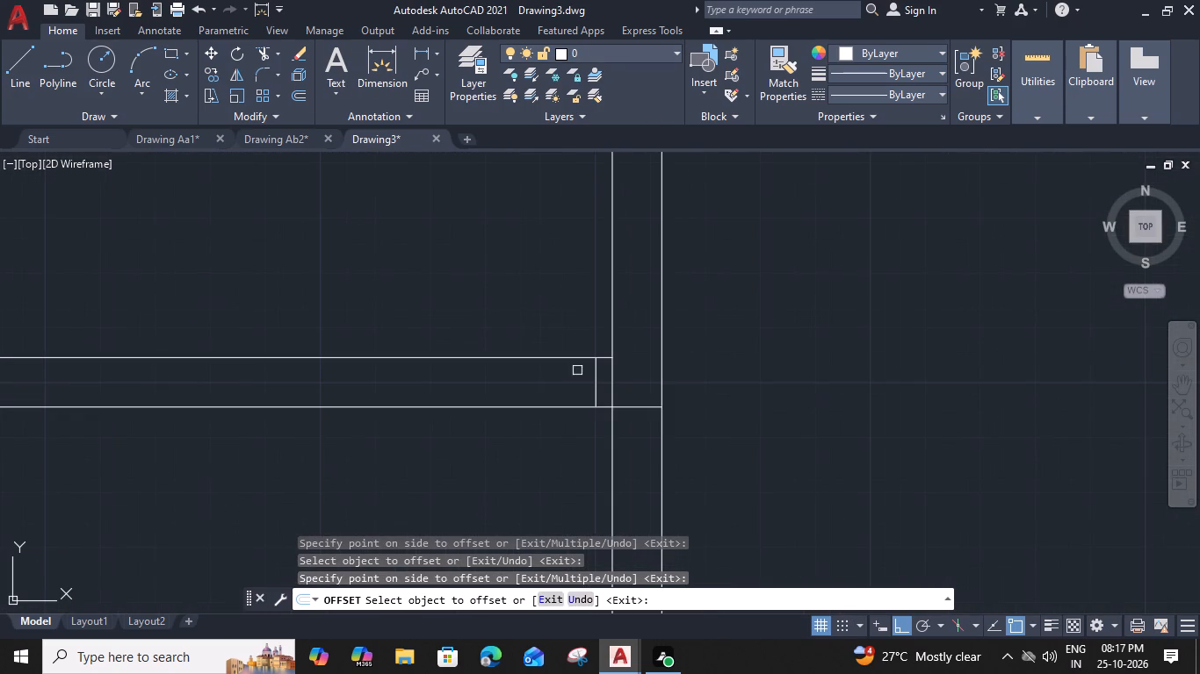
drag(596, 379, 584, 378)
click(494, 376)
click(433, 370)
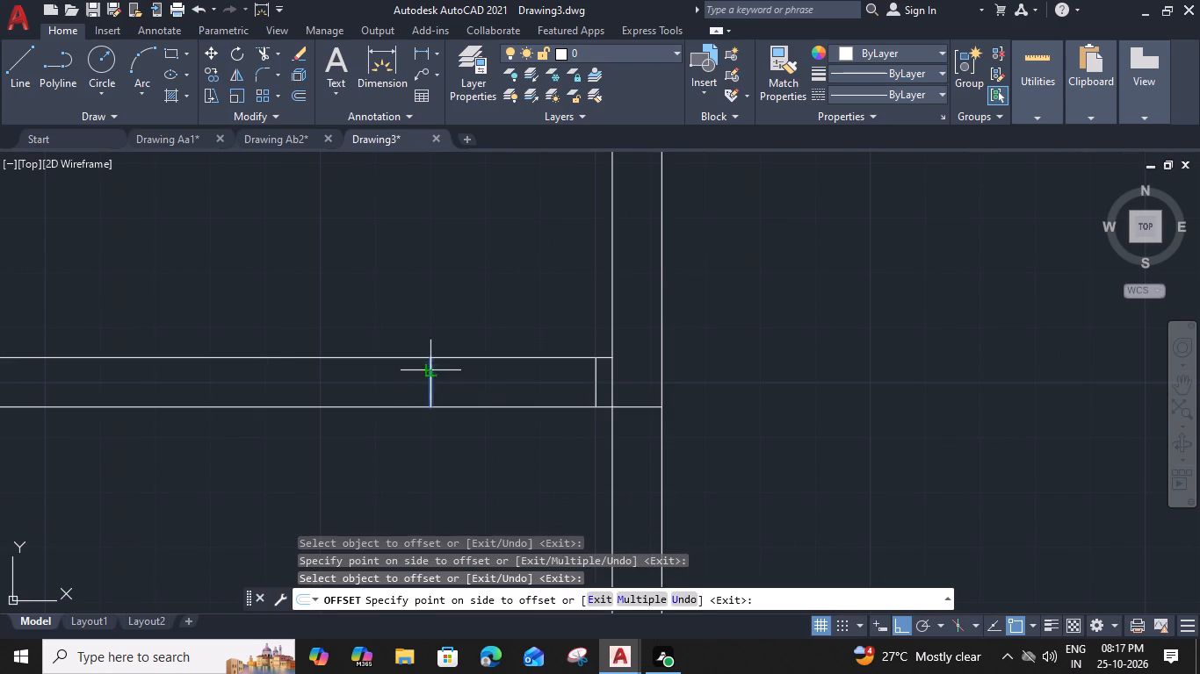
click(366, 379)
scroll(391, 326, down, 3)
middle_drag(398, 316, 549, 511)
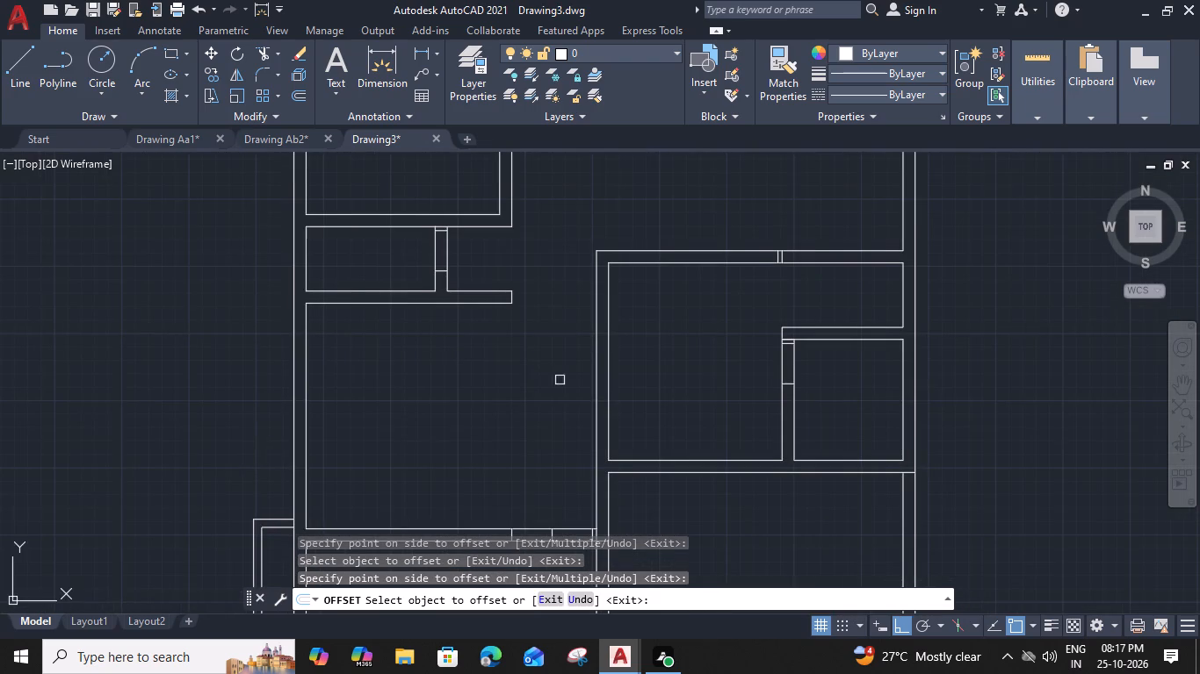
middle_drag(563, 337, 539, 339)
key(Escape)
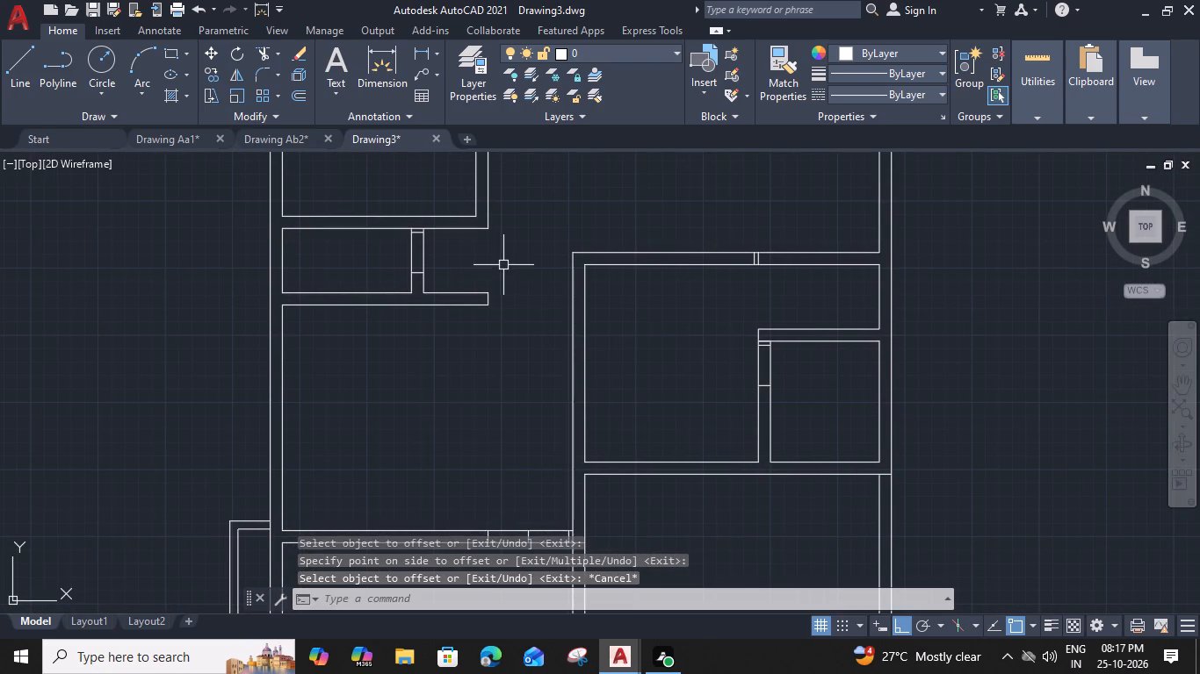
Offset the short line at the top of the left middle room's right wall 3' downward.
middle_drag(506, 264, 499, 487)
scroll(468, 297, up, 2)
drag(479, 263, 479, 271)
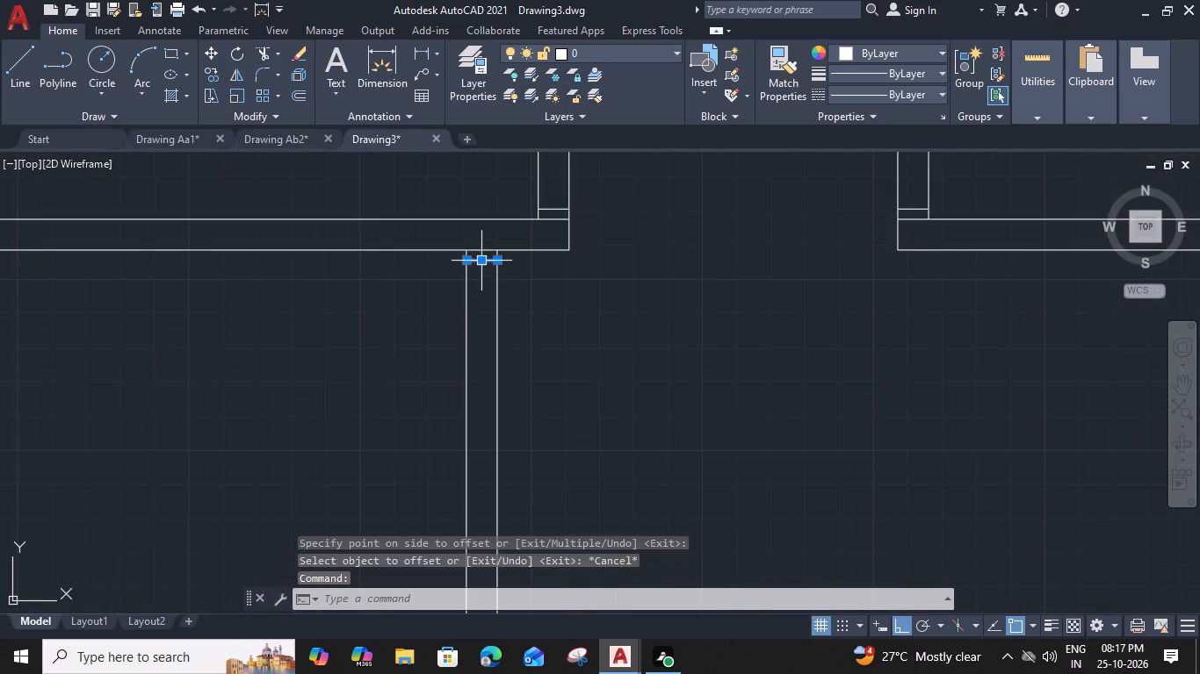
text(o)
key(space)
text(3')
key(space)
click(480, 408)
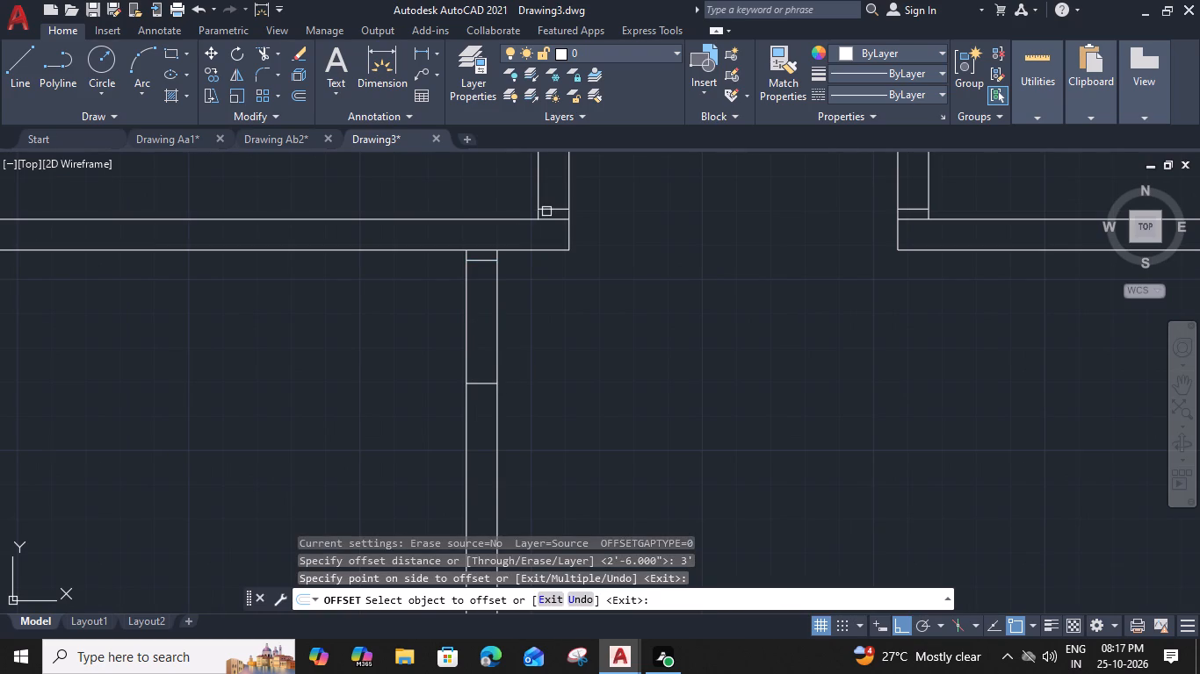
Offset the short lines at the lower ends of the two facing central passage walls 3' upward.
click(551, 208)
middle_drag(560, 183, 533, 328)
click(538, 278)
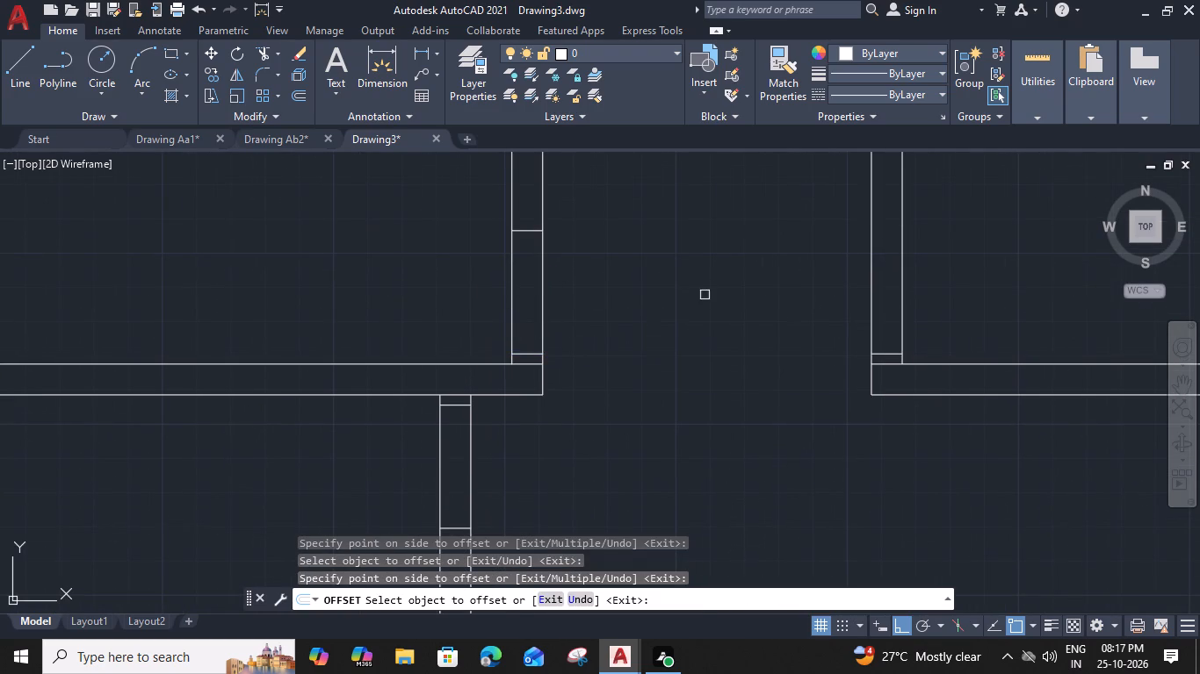
drag(885, 354, 885, 342)
click(895, 269)
Offset the short vertical line in the horizontal wall below the top-left partition 3' left.
scroll(895, 269, down, 2)
middle_drag(524, 207, 524, 206)
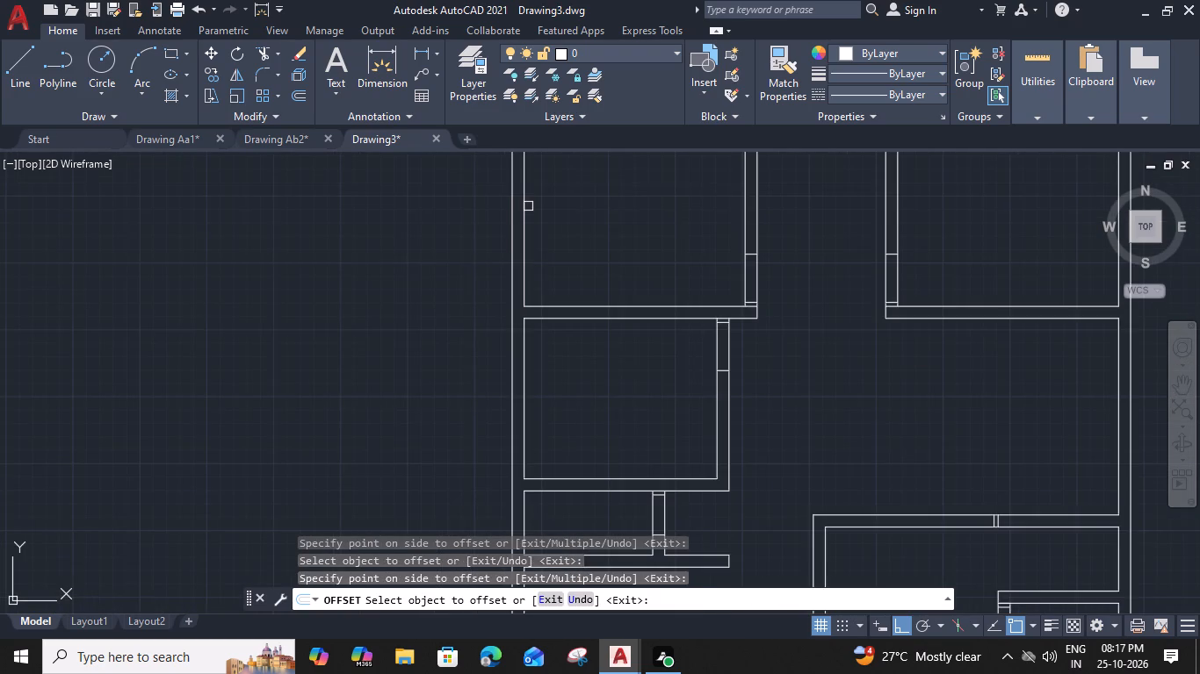
middle_drag(524, 206, 518, 439)
scroll(593, 341, up, 2)
click(640, 342)
click(577, 340)
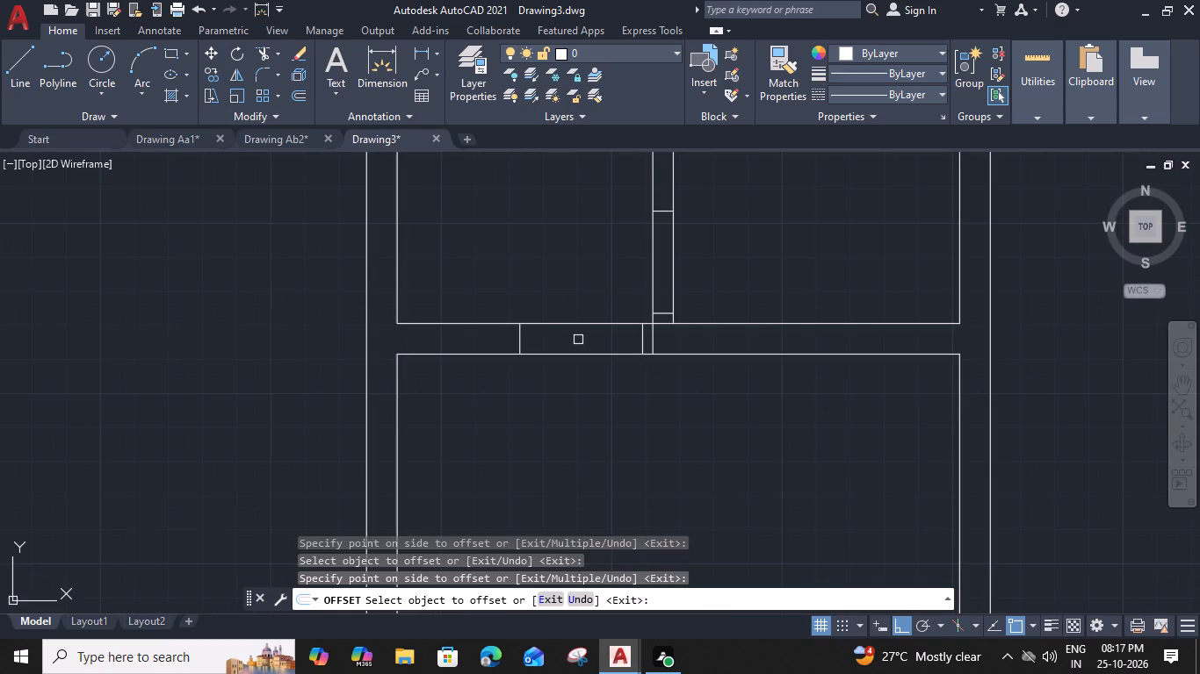
Offset the short vertical line in the horizontal wall below the top-right partition 3' right.
scroll(596, 344, down, 1)
middle_drag(885, 354, 502, 348)
scroll(898, 351, up, 1)
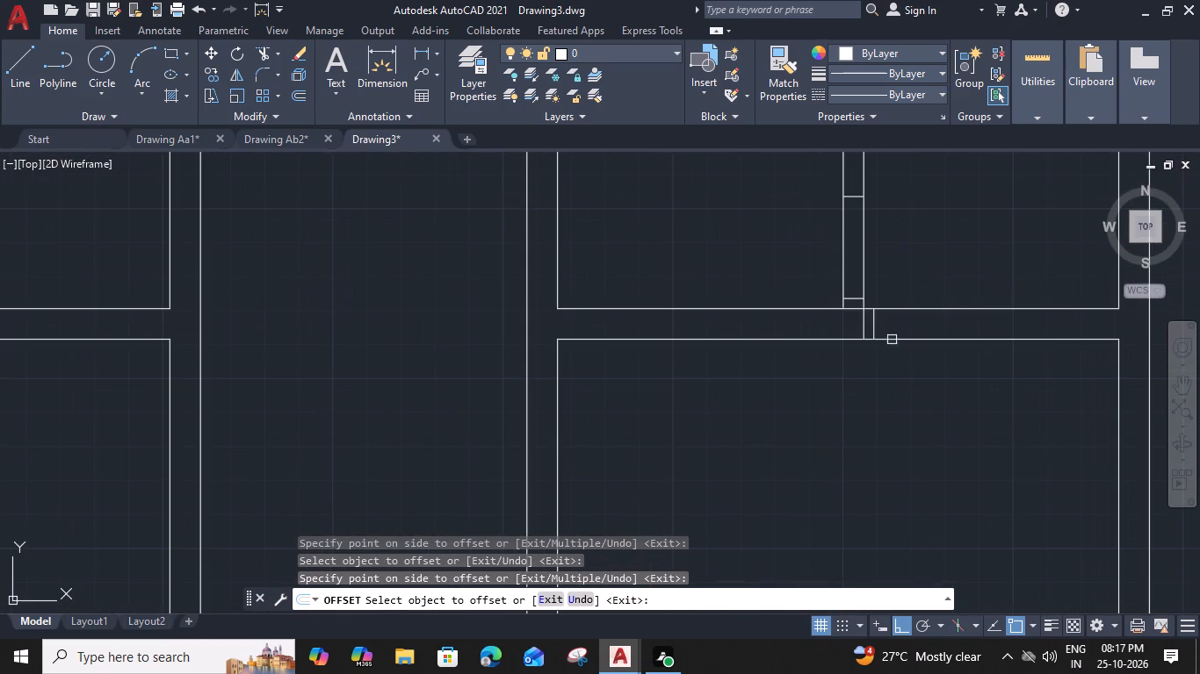
click(871, 325)
click(980, 323)
Offset the short vertical line in the lower-right room's upper wall 3' left.
scroll(980, 323, down, 3)
middle_drag(955, 445, 775, 177)
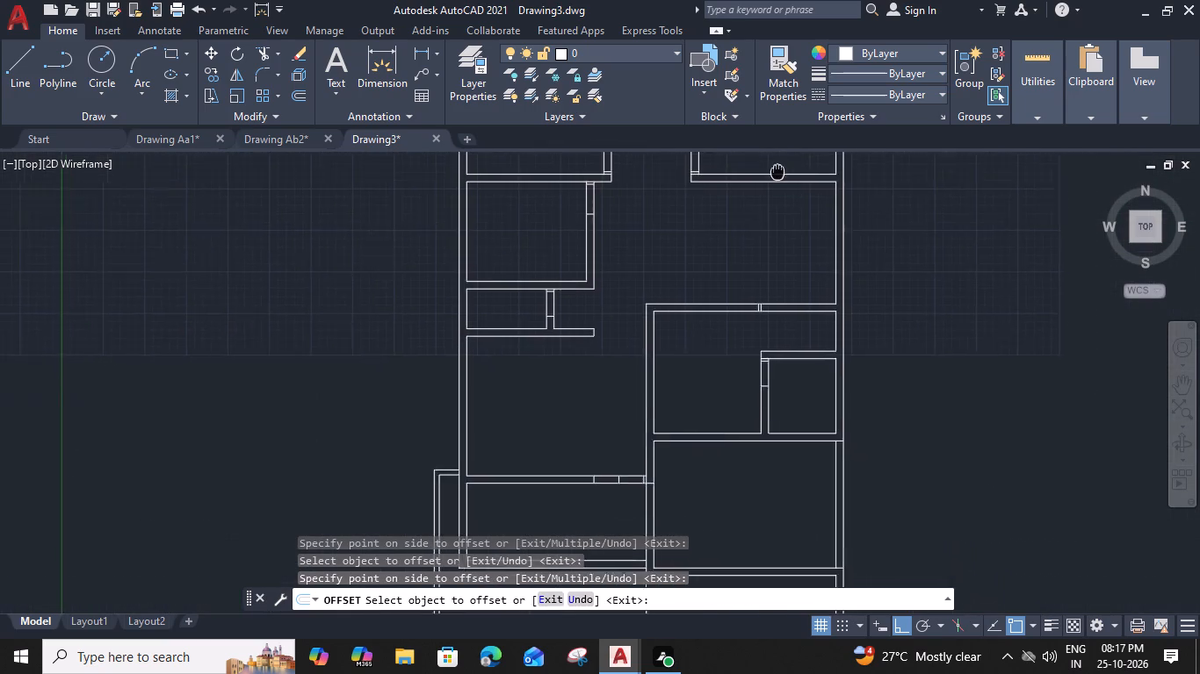
middle_drag(775, 177, 770, 187)
scroll(755, 392, up, 3)
middle_drag(762, 366, 758, 550)
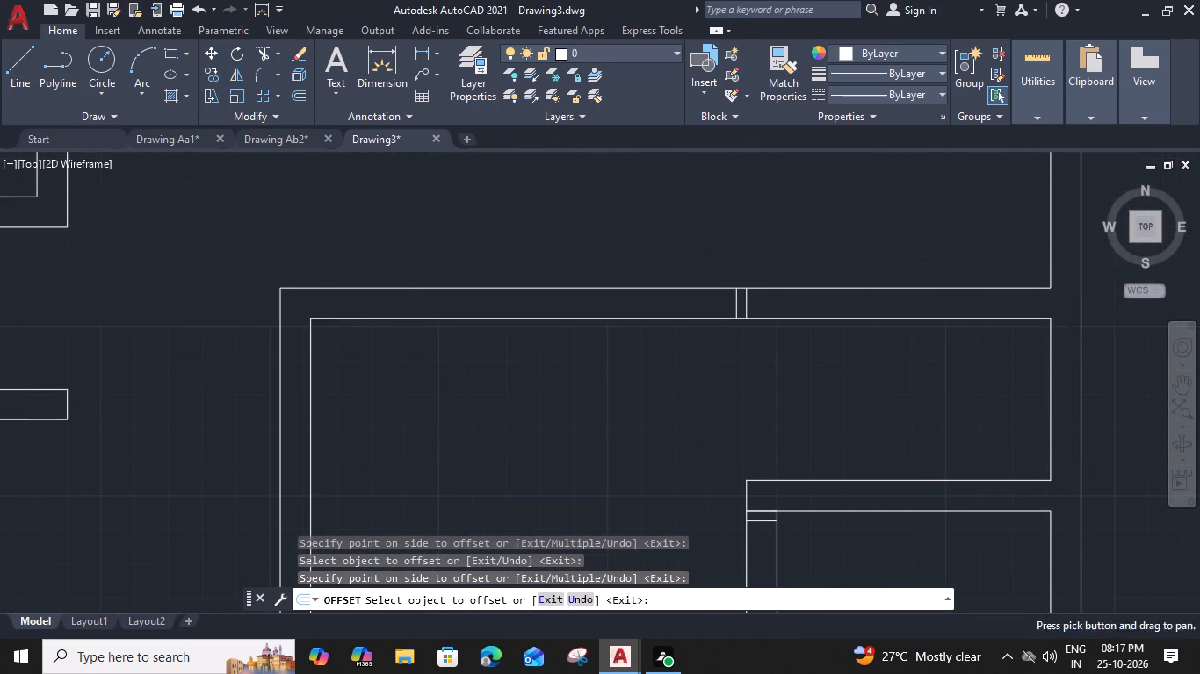
click(736, 298)
click(582, 304)
key(Escape)
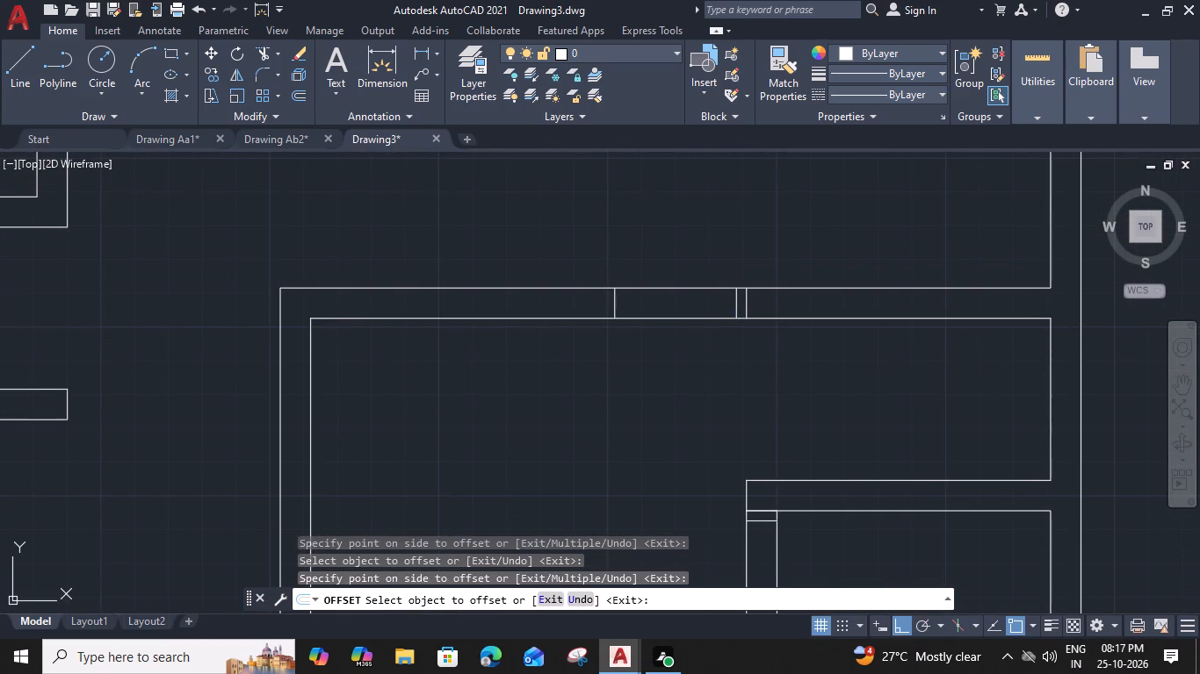
Trim the junction line and wall lines to open the doorway in the small left-hand room's partition.
scroll(582, 304, down, 2)
middle_drag(593, 437, 684, 254)
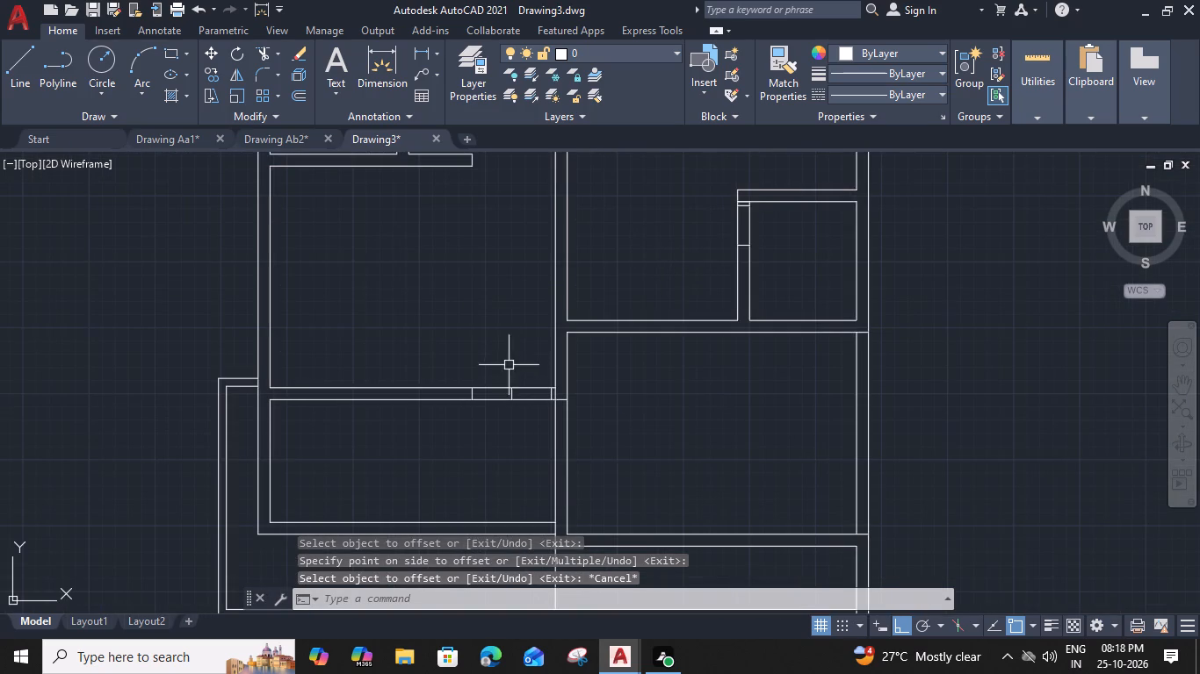
middle_drag(504, 310, 528, 480)
text(tr)
key(space)
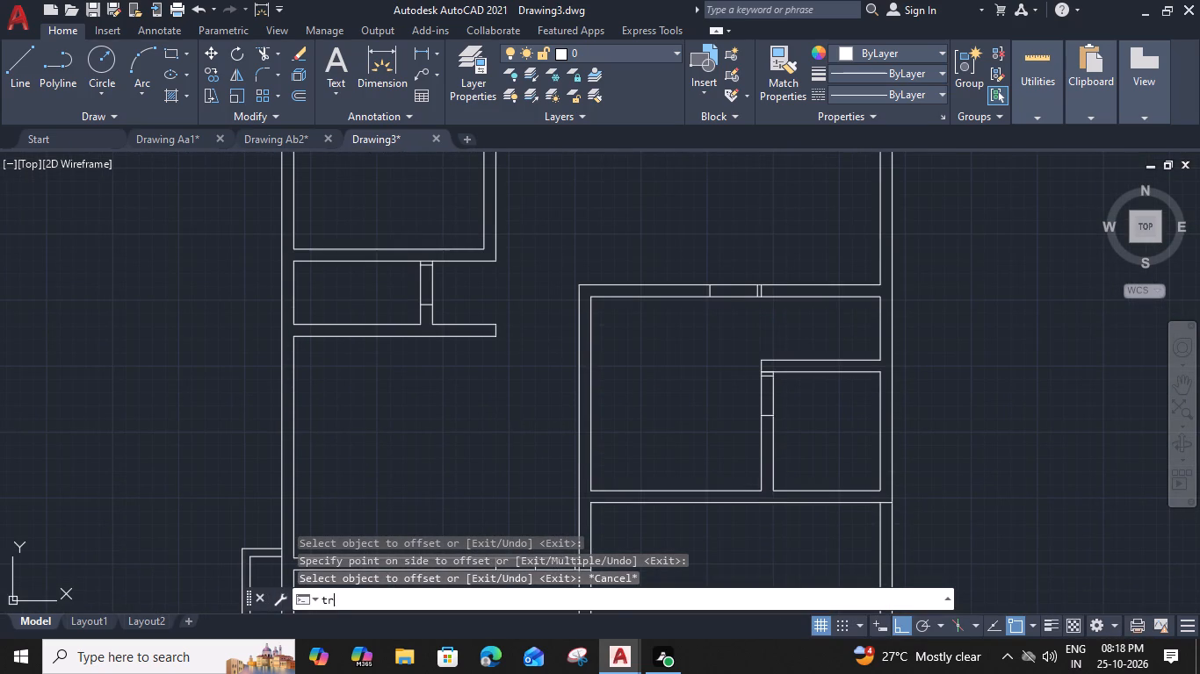
scroll(443, 269, up, 2)
click(407, 247)
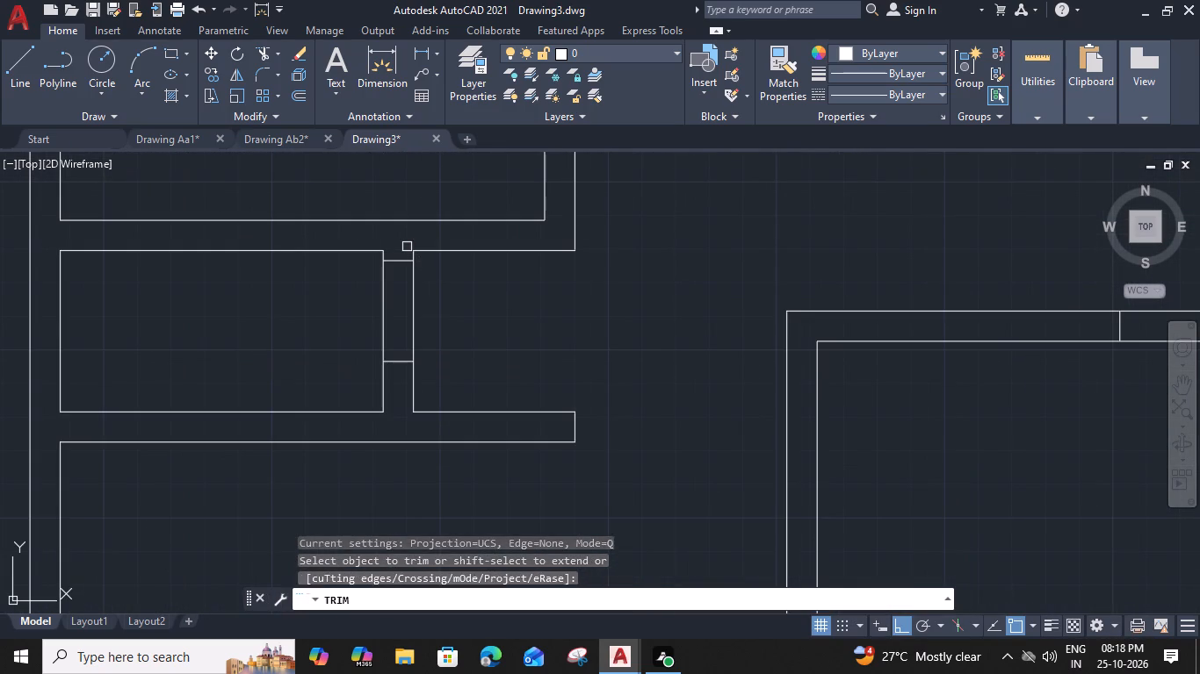
drag(349, 289, 363, 296)
click(556, 333)
Trim the wall lines and surplus short line to open the 3' doorway in the lower-right room's upper wall.
scroll(556, 333, down, 3)
scroll(737, 347, up, 3)
click(696, 287)
click(647, 251)
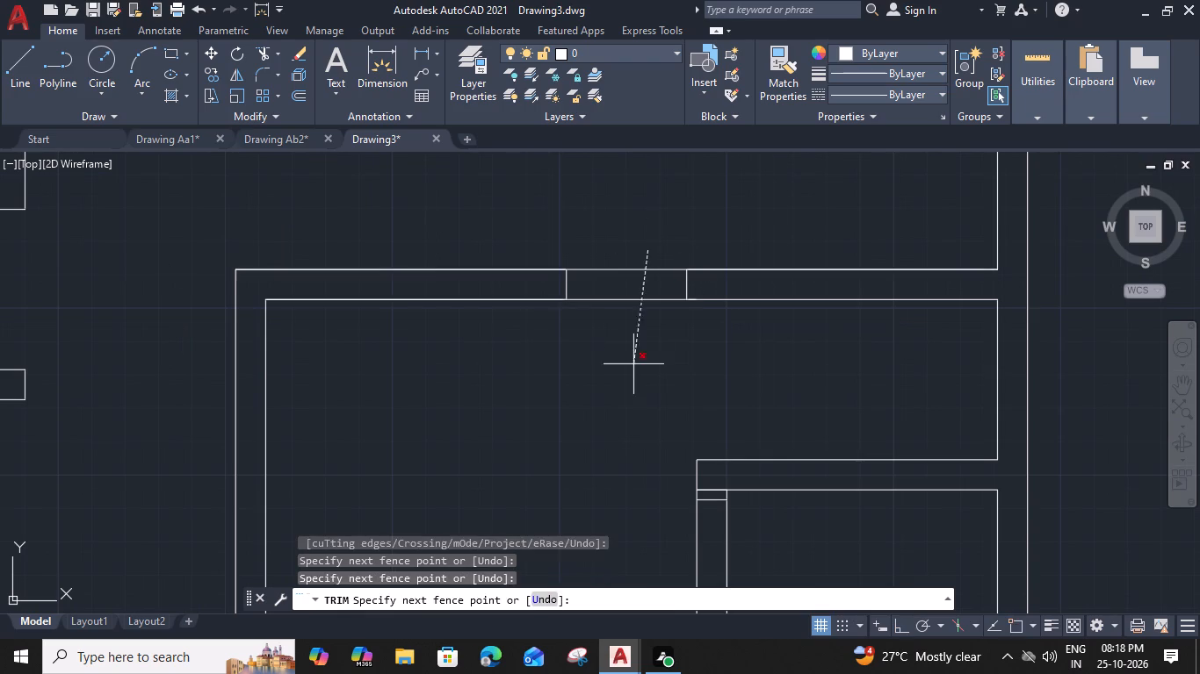
click(633, 365)
Trim the junction line and wall lines to open the doorway in the small right-hand room's partition.
middle_drag(650, 360, 633, 216)
click(698, 345)
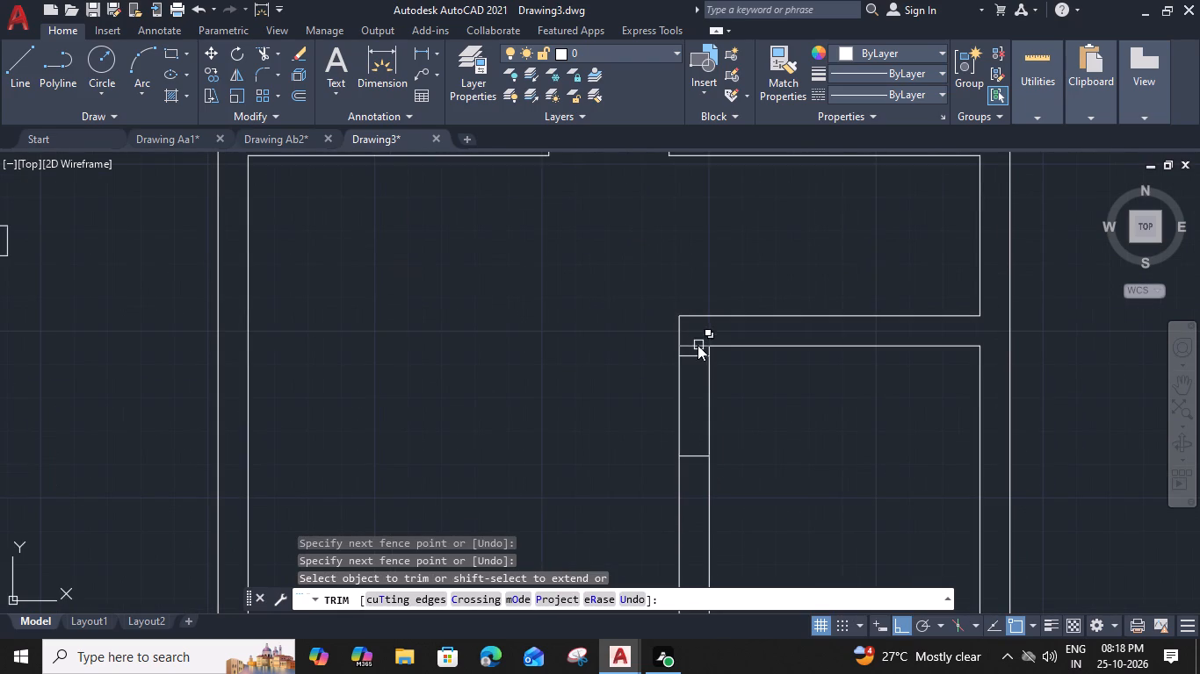
click(777, 405)
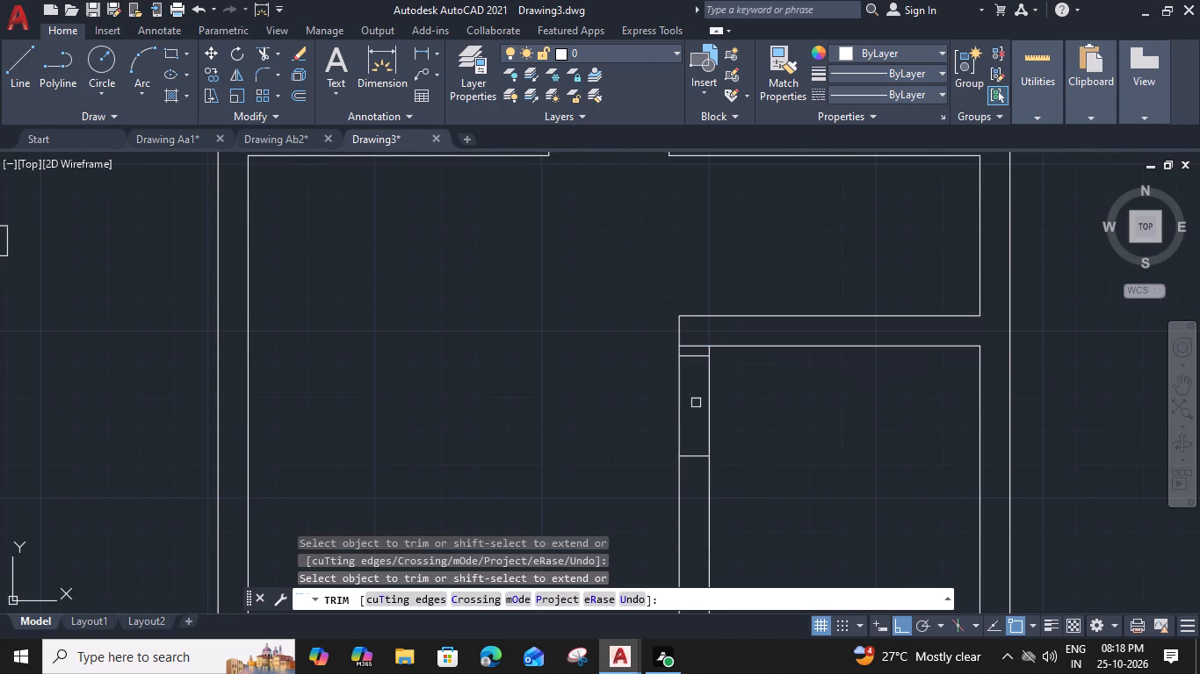
click(693, 342)
click(734, 391)
click(615, 424)
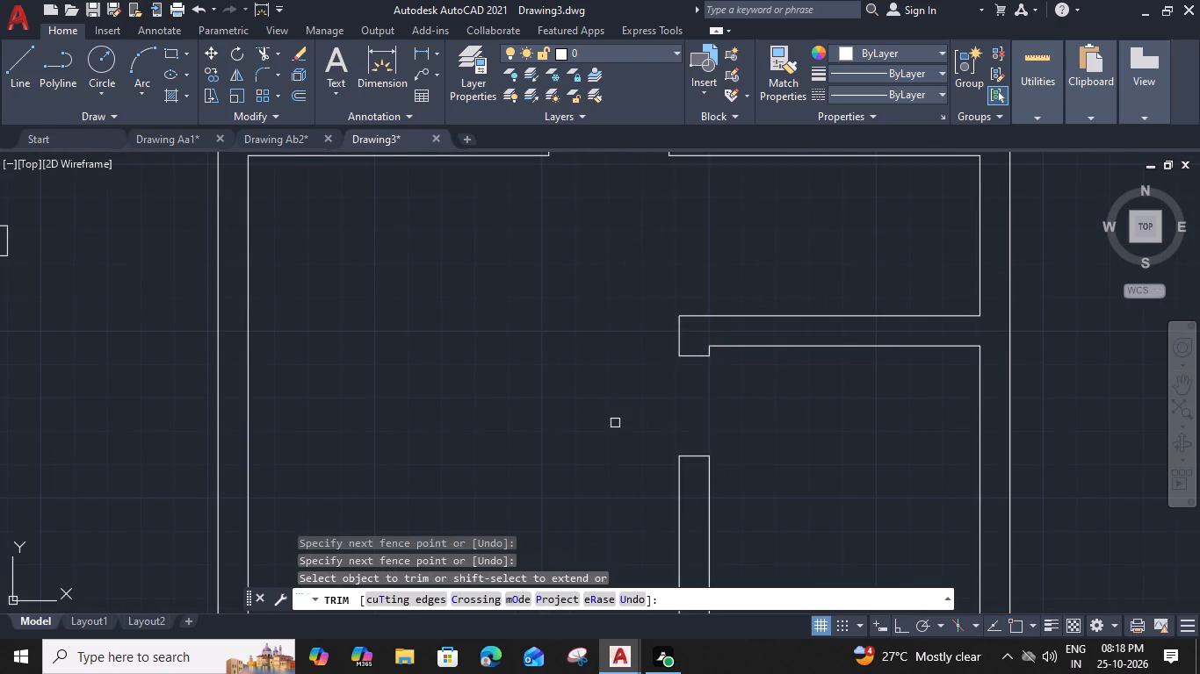
Trim both marked bays, with their middle divider and the junction line, from the wall between the two lower-left rooms.
scroll(615, 423, down, 2)
middle_drag(615, 423, 690, 247)
scroll(563, 401, up, 2)
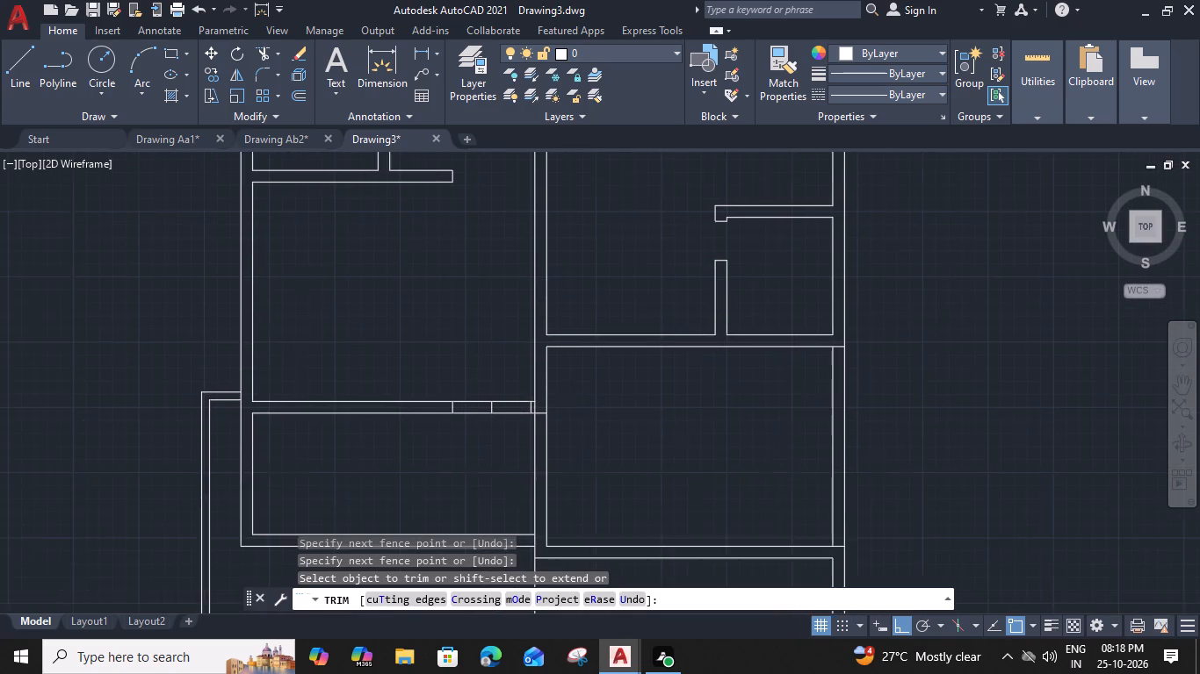
click(496, 412)
click(437, 376)
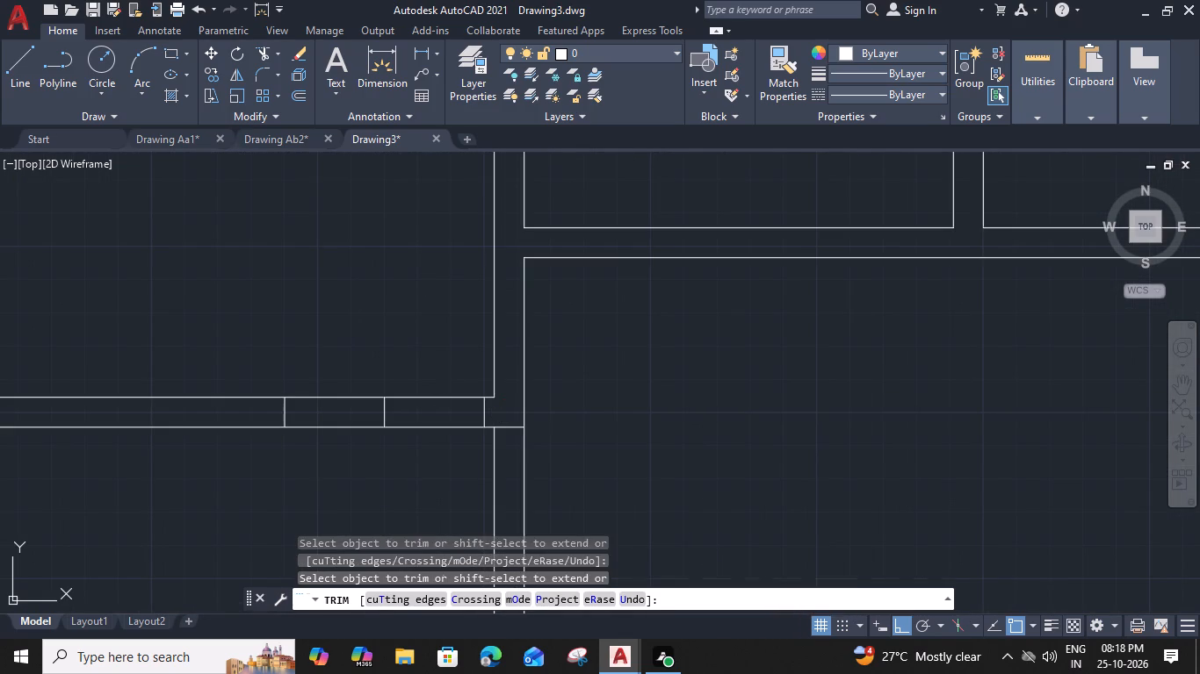
drag(424, 462, 416, 452)
drag(343, 377, 345, 389)
drag(359, 480, 360, 472)
Trim the junction and wall lines to open the 3' doorways in the left passage wall and the left middle room's right wall.
scroll(380, 445, down, 3)
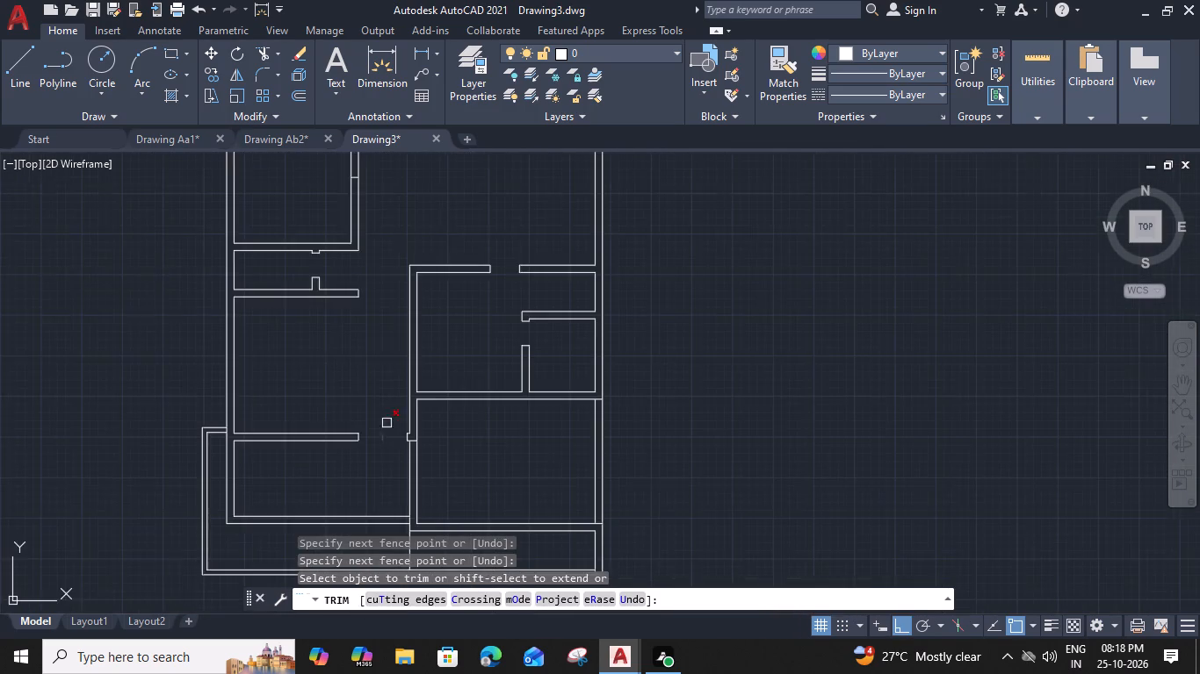
middle_drag(385, 348, 472, 554)
scroll(449, 338, up, 4)
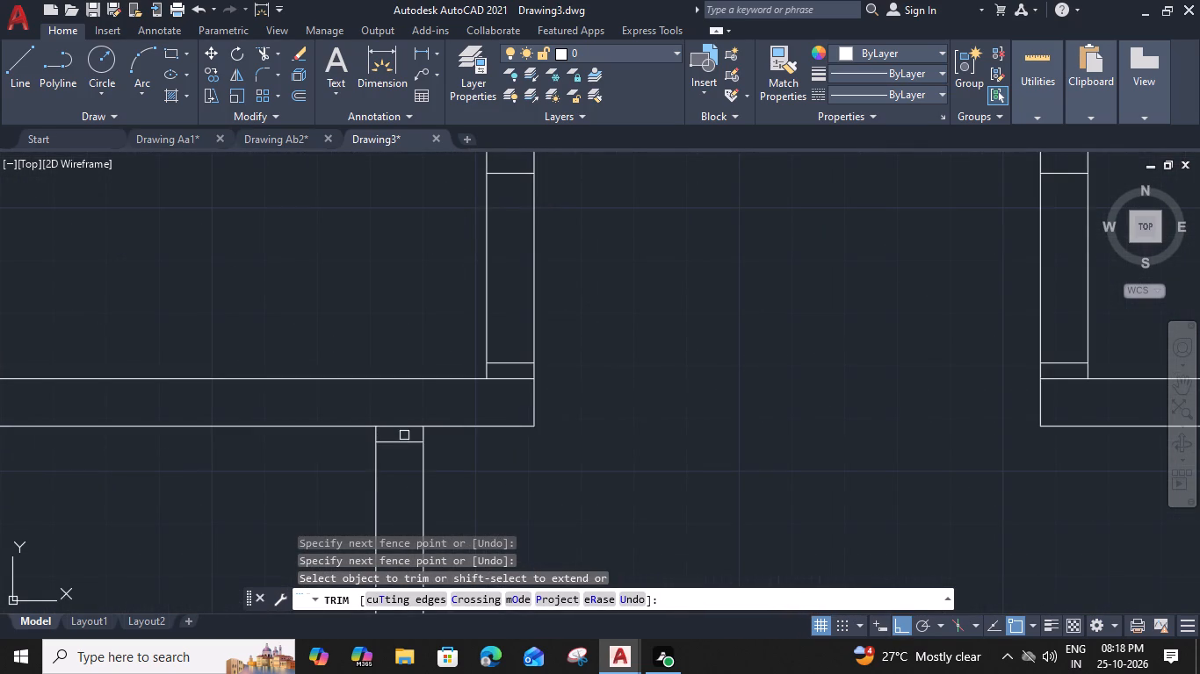
click(408, 420)
click(404, 434)
click(515, 376)
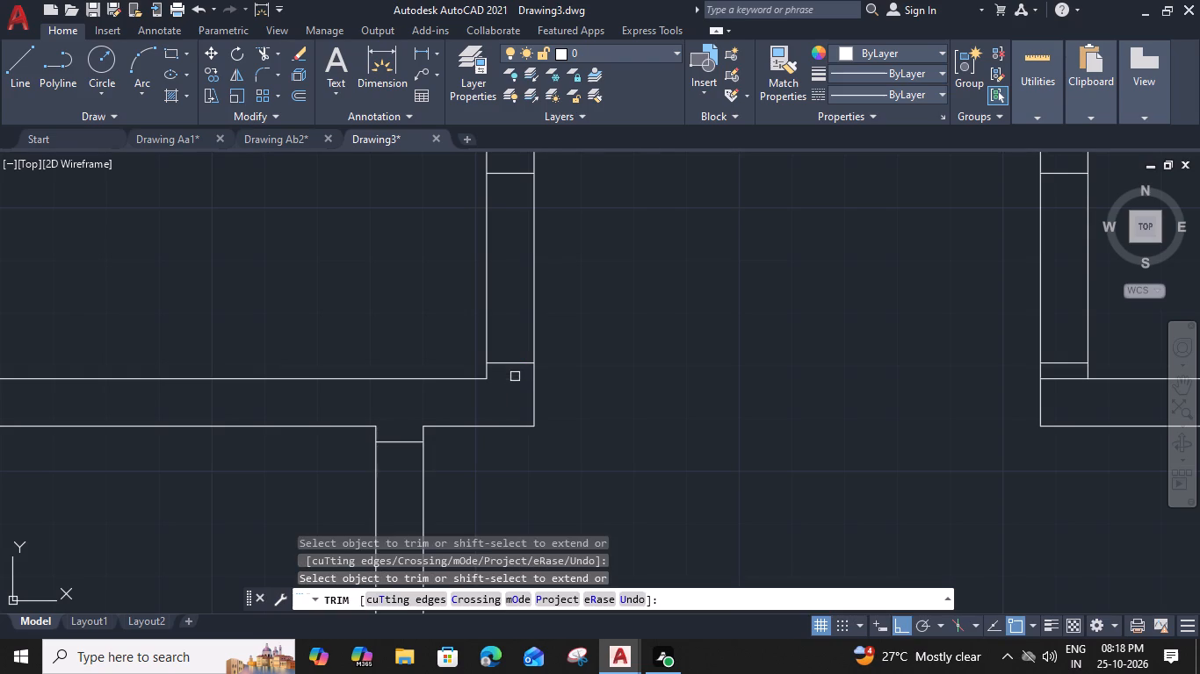
click(473, 281)
click(614, 318)
middle_drag(547, 439, 565, 287)
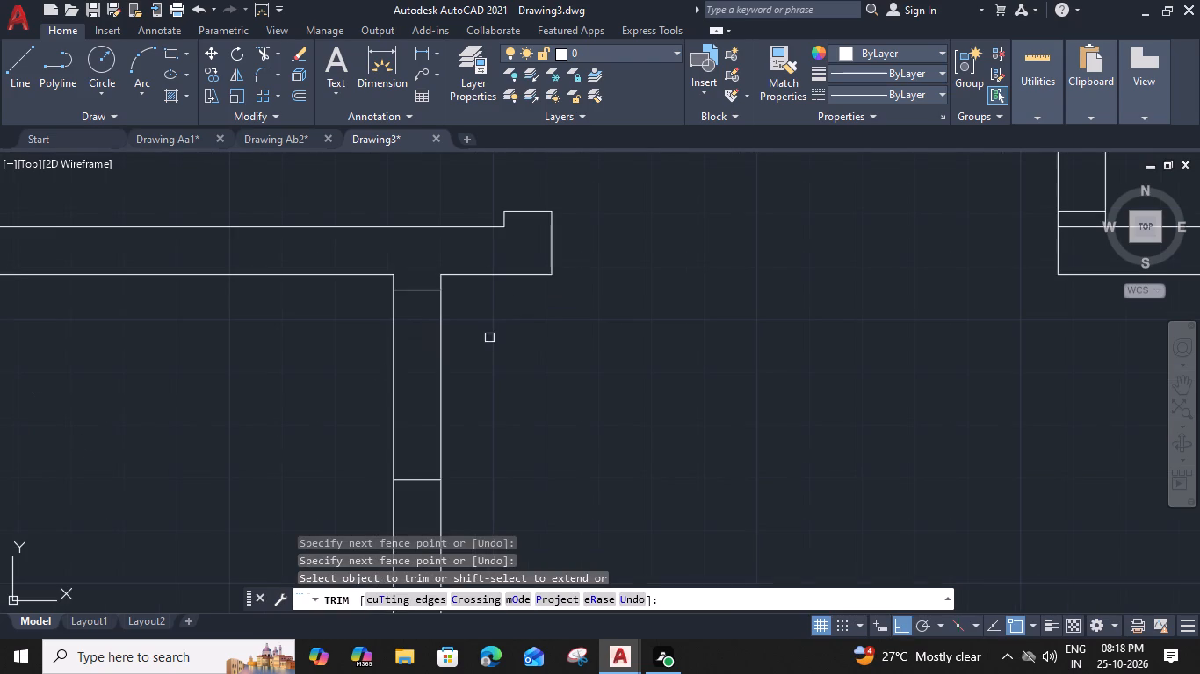
click(378, 371)
click(500, 390)
Trim the junction line and wall lines to open the 3' doorway at the lower end of the right passage wall.
middle_drag(572, 347, 303, 470)
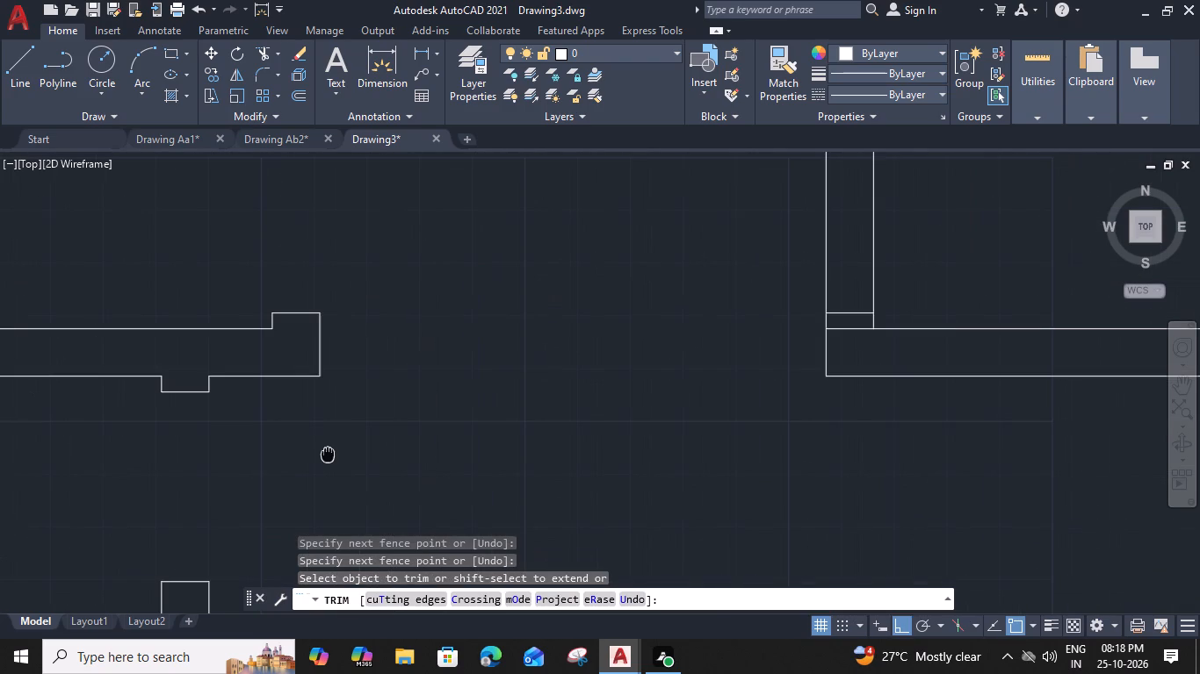
click(825, 349)
middle_drag(825, 349, 813, 447)
drag(902, 332, 834, 352)
click(663, 397)
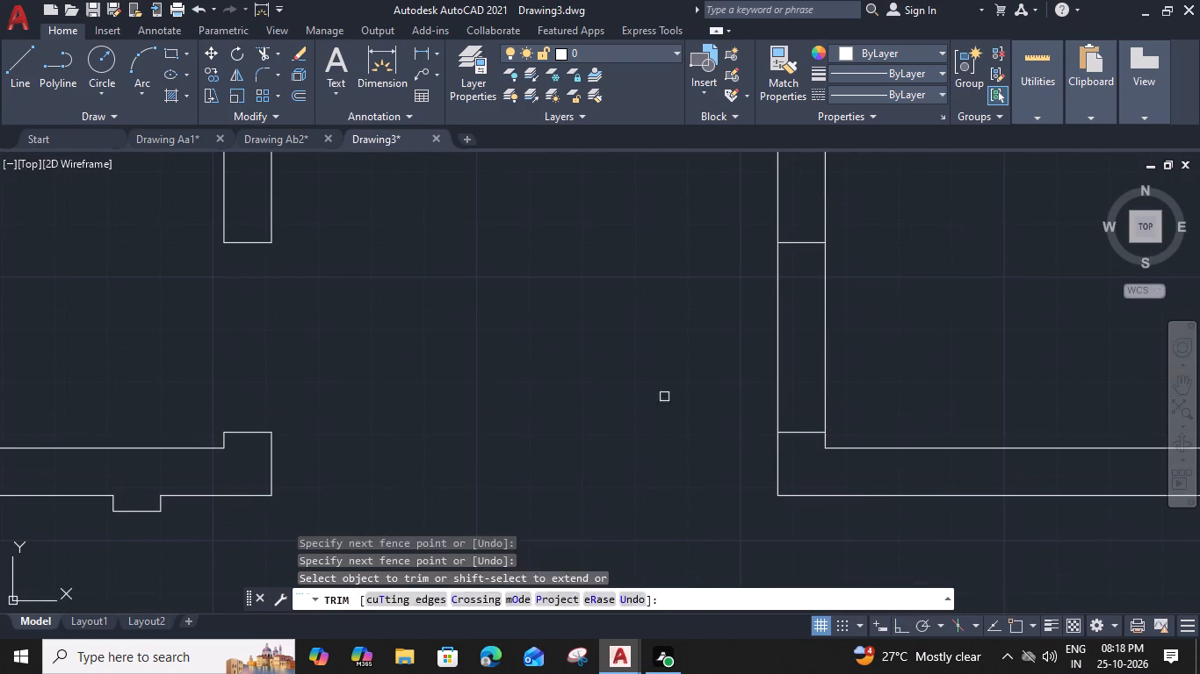
click(897, 316)
Trim the wall lines and surplus short line to open the 3' doorway in the horizontal wall below the top-left partition.
middle_drag(566, 307, 516, 583)
scroll(515, 368, down, 3)
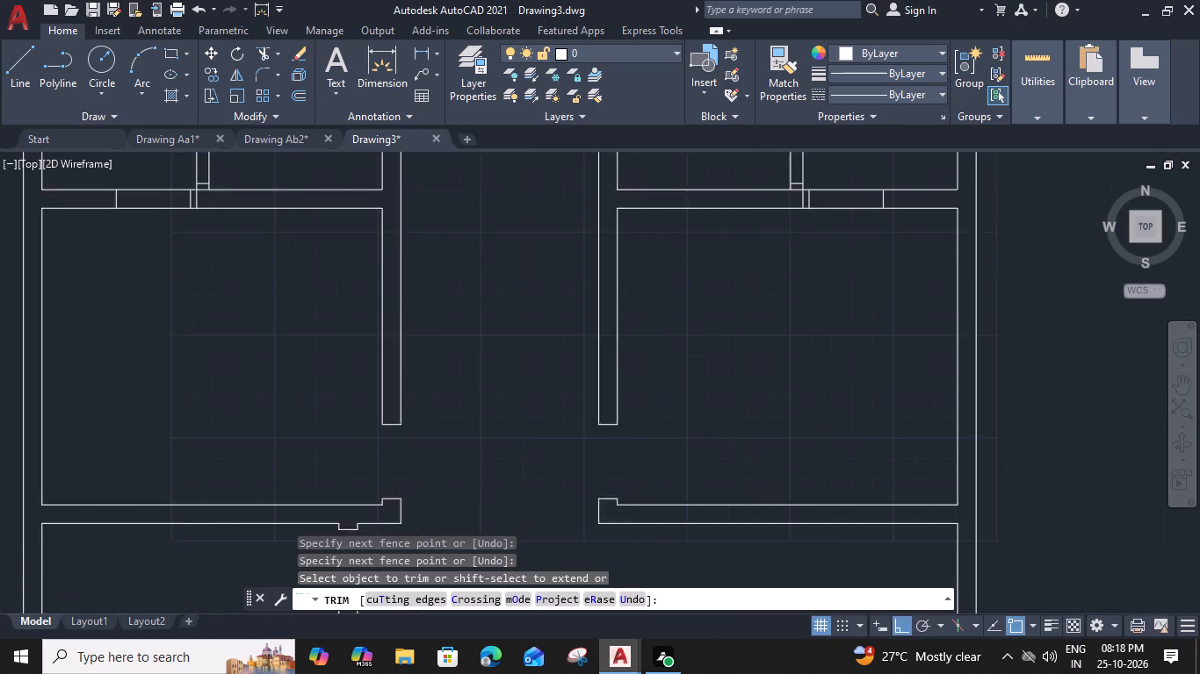
middle_drag(488, 332, 529, 418)
scroll(314, 348, up, 4)
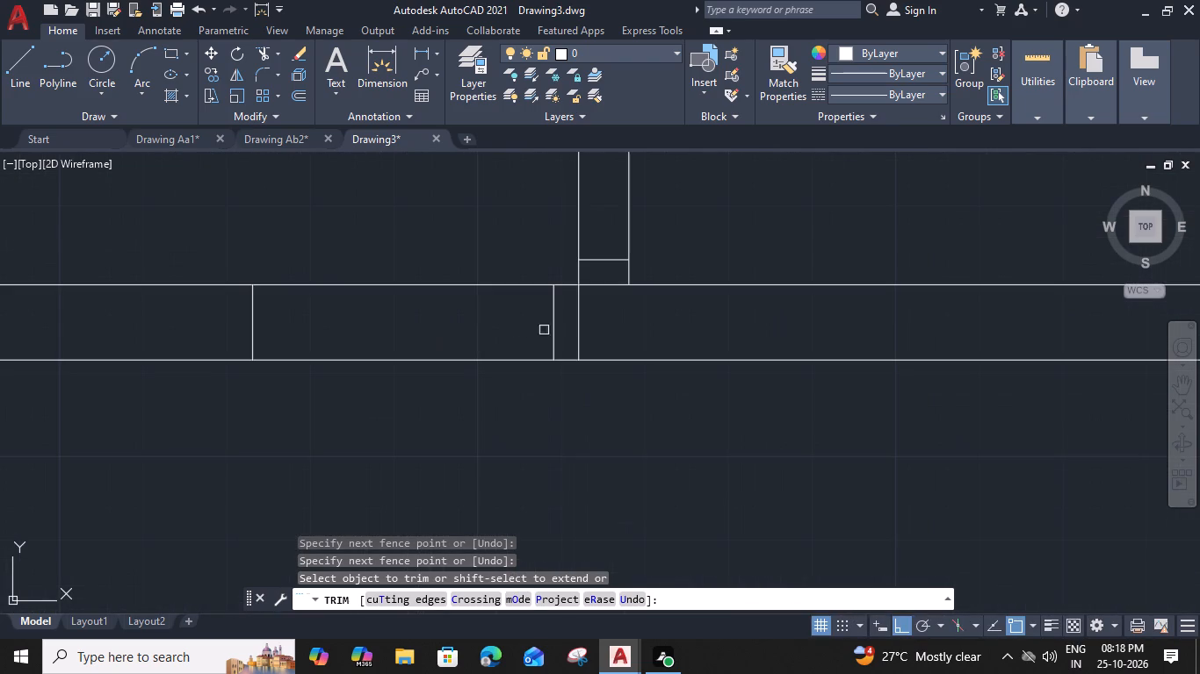
click(575, 324)
drag(410, 243, 462, 432)
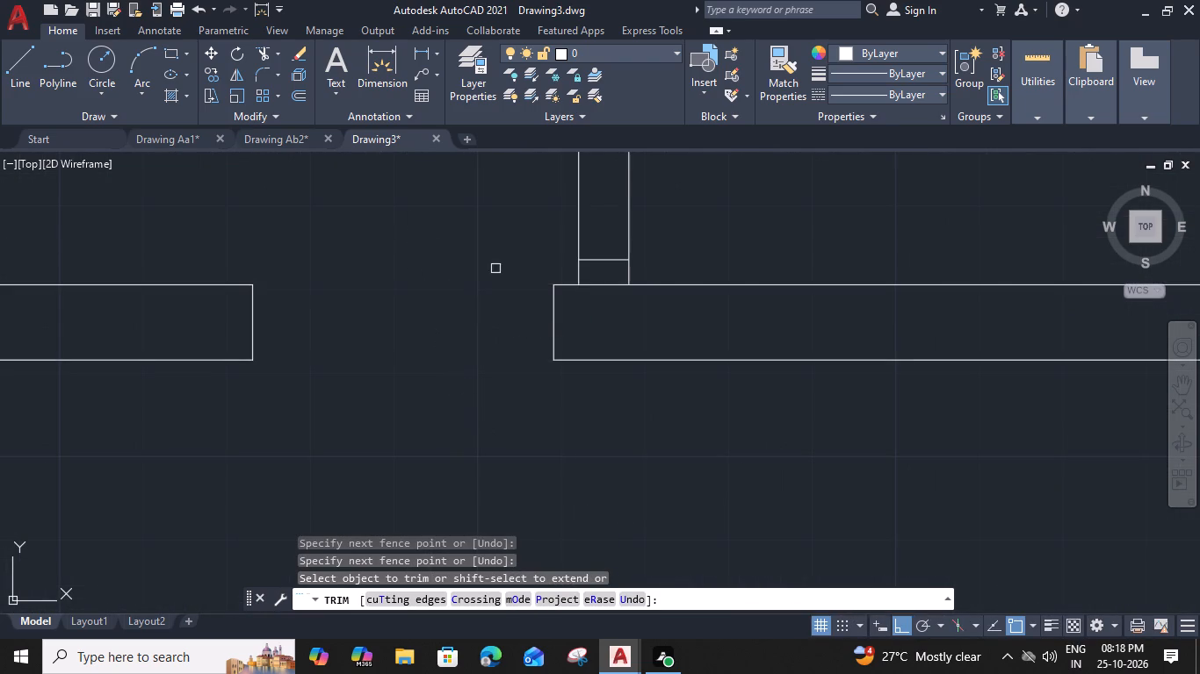
Trim the junction line and wall lines to open the 2'6" doorway in the top-left partition.
middle_drag(495, 269, 422, 538)
middle_drag(525, 477, 523, 398)
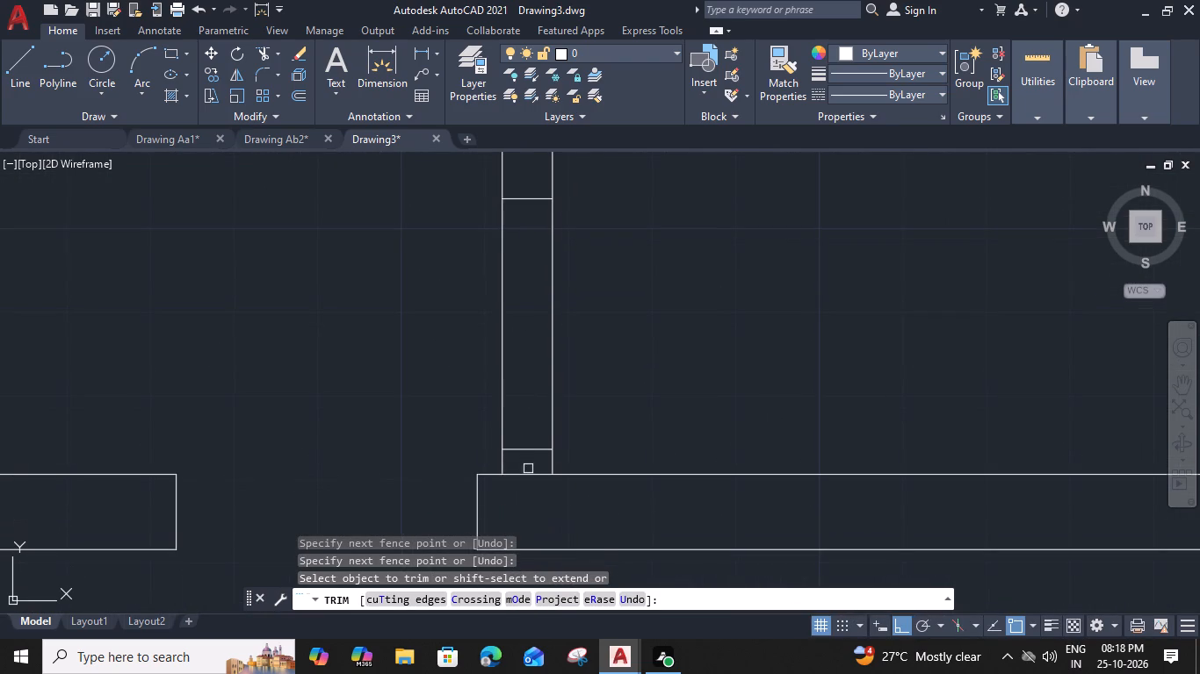
click(529, 470)
click(527, 485)
drag(460, 355, 806, 355)
Trim the junction lines and wall lines to open the doorways in the top-right partition and the horizontal wall below it.
scroll(806, 354, down, 4)
middle_drag(888, 384, 463, 355)
scroll(677, 341, up, 4)
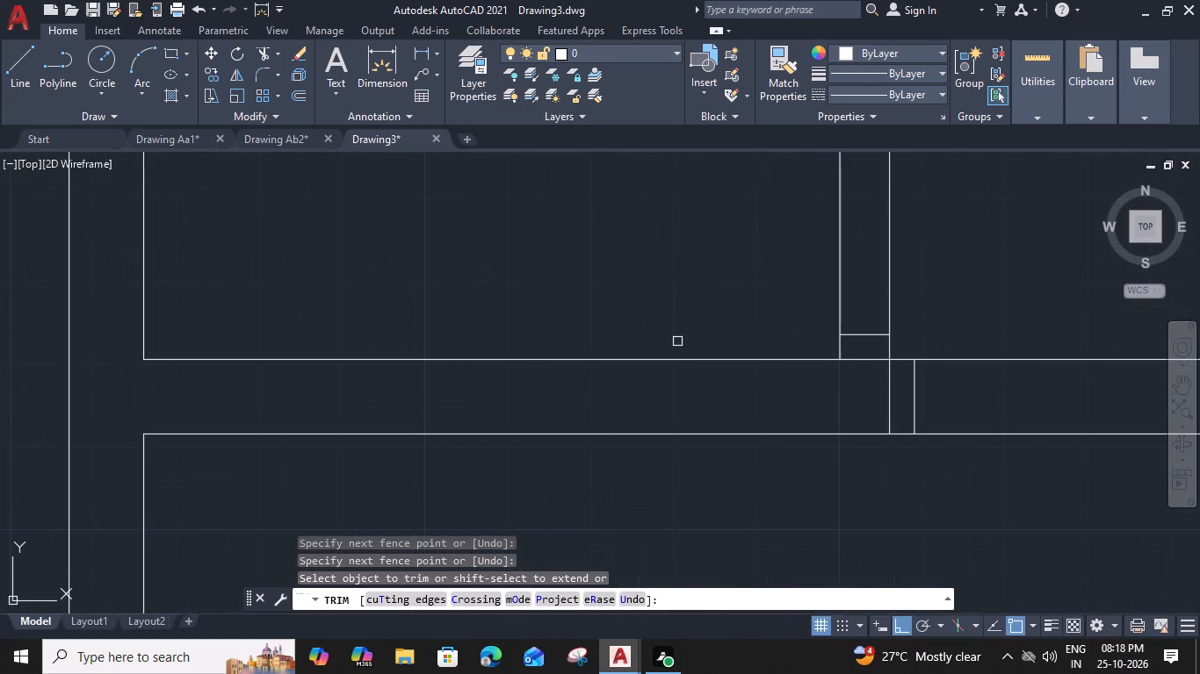
click(891, 398)
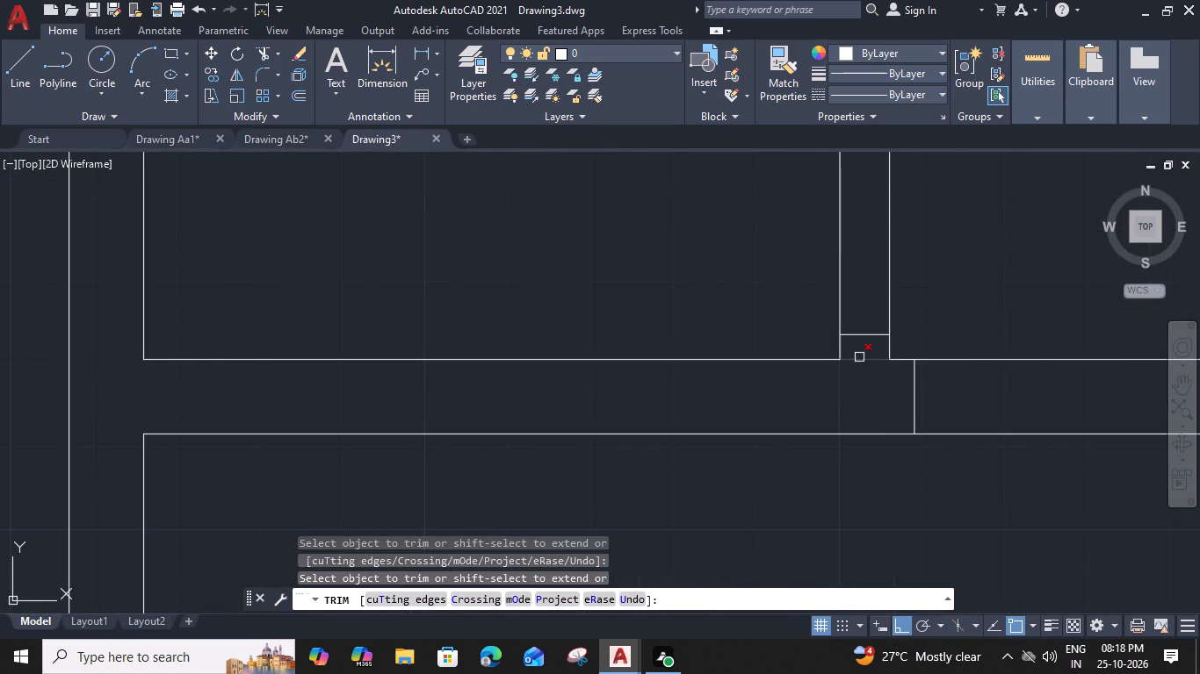
click(861, 360)
scroll(863, 362, down, 3)
drag(941, 341, 878, 464)
drag(806, 331, 921, 321)
scroll(921, 321, down, 2)
middle_drag(864, 448, 776, 273)
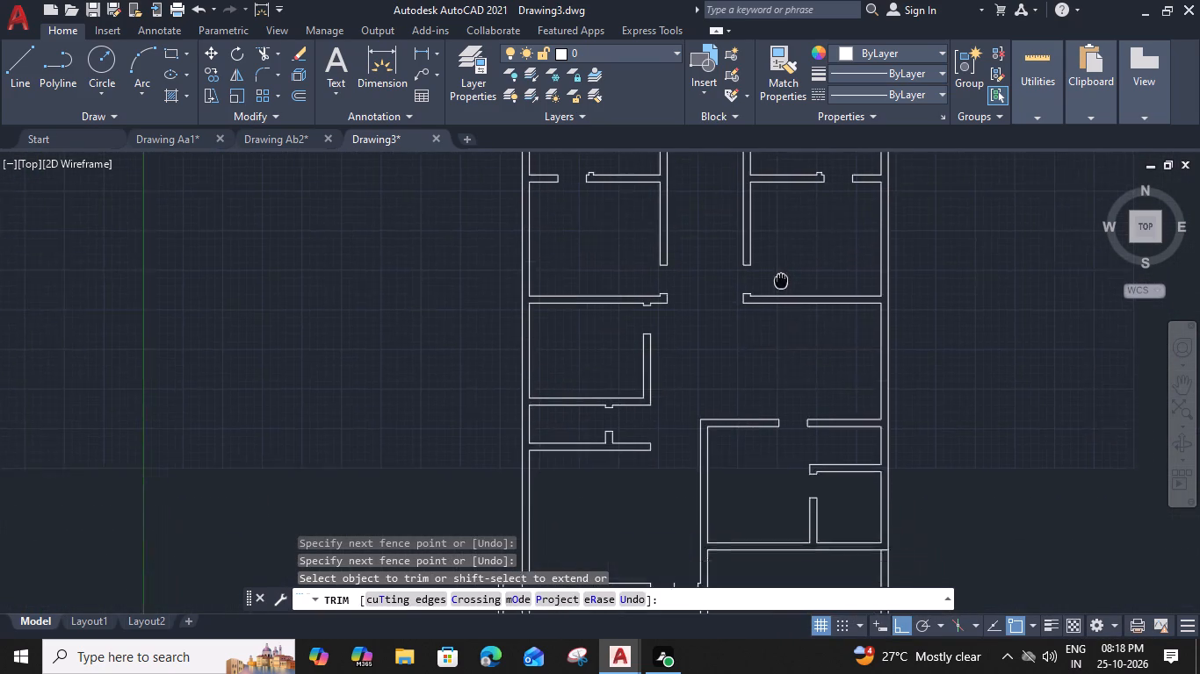
middle_drag(776, 273, 763, 255)
middle_drag(744, 369, 741, 341)
key(Escape)
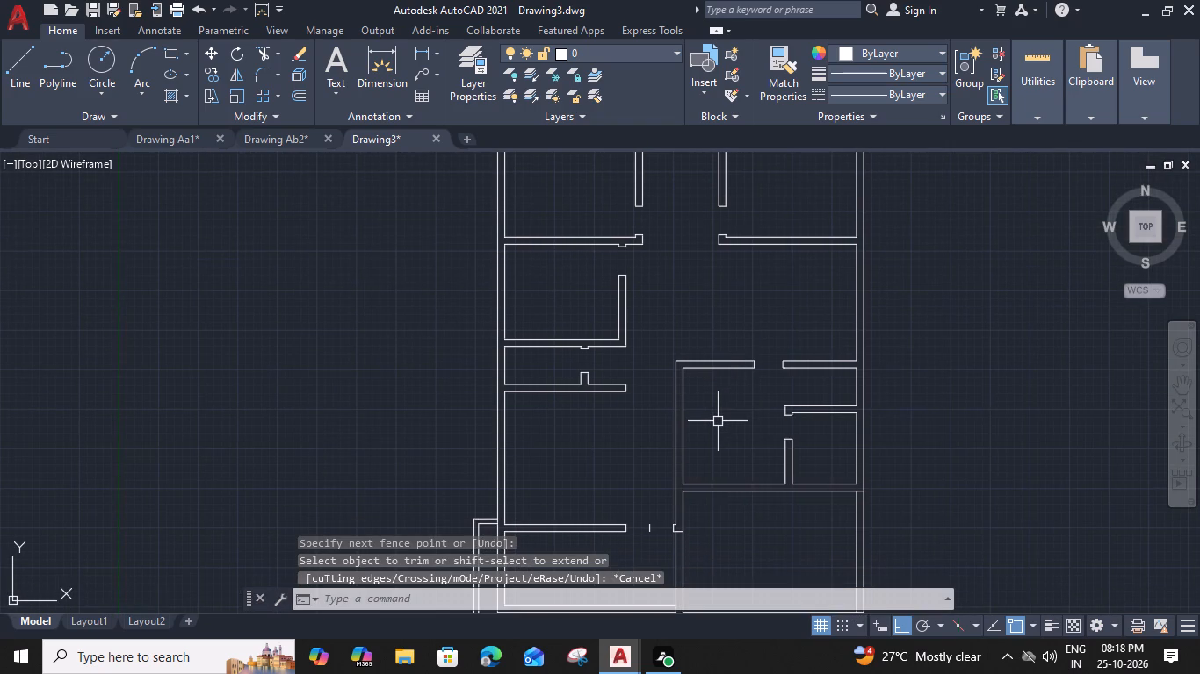
Insert the Door - Imperial block in the lower-left room from the architectural tool palette and set its opening angle to Open 90°.
middle_drag(675, 446, 626, 334)
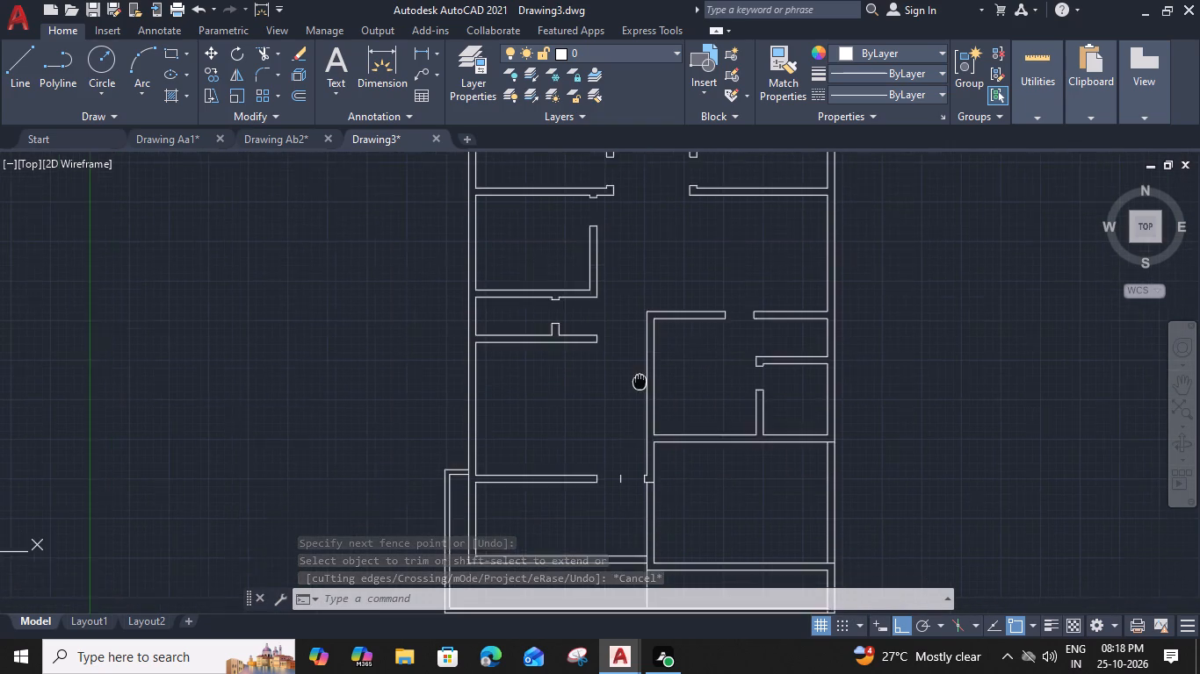
middle_drag(626, 334, 601, 234)
middle_drag(627, 420, 629, 439)
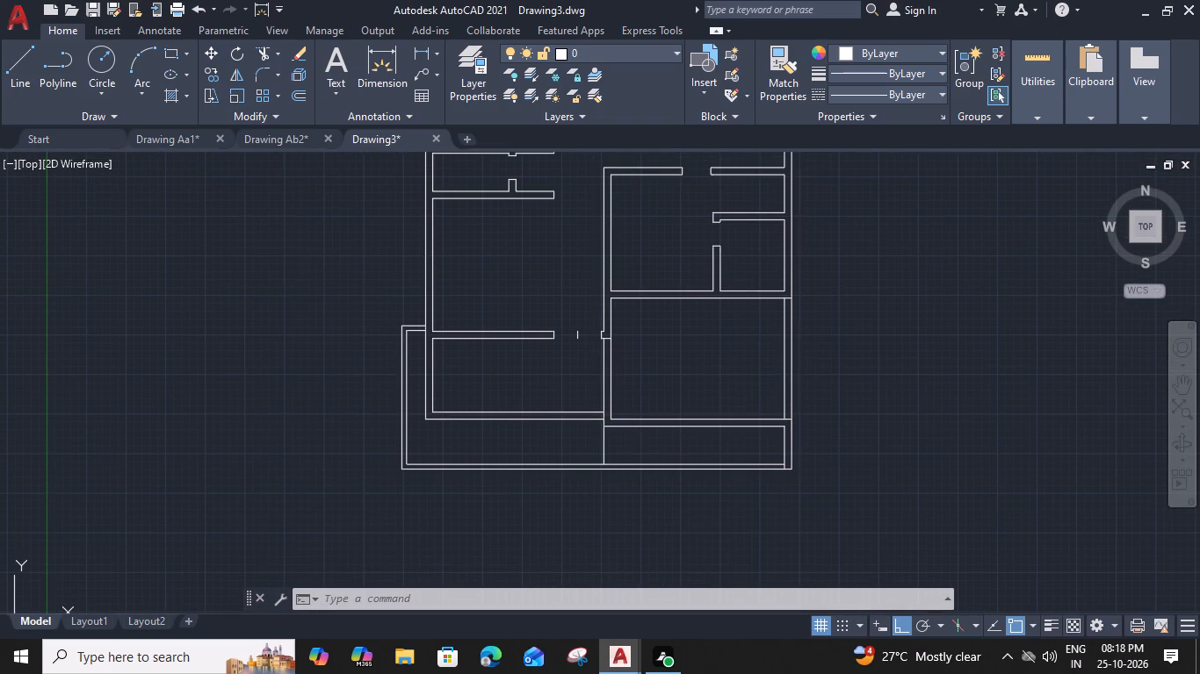
key(ctrl+3)
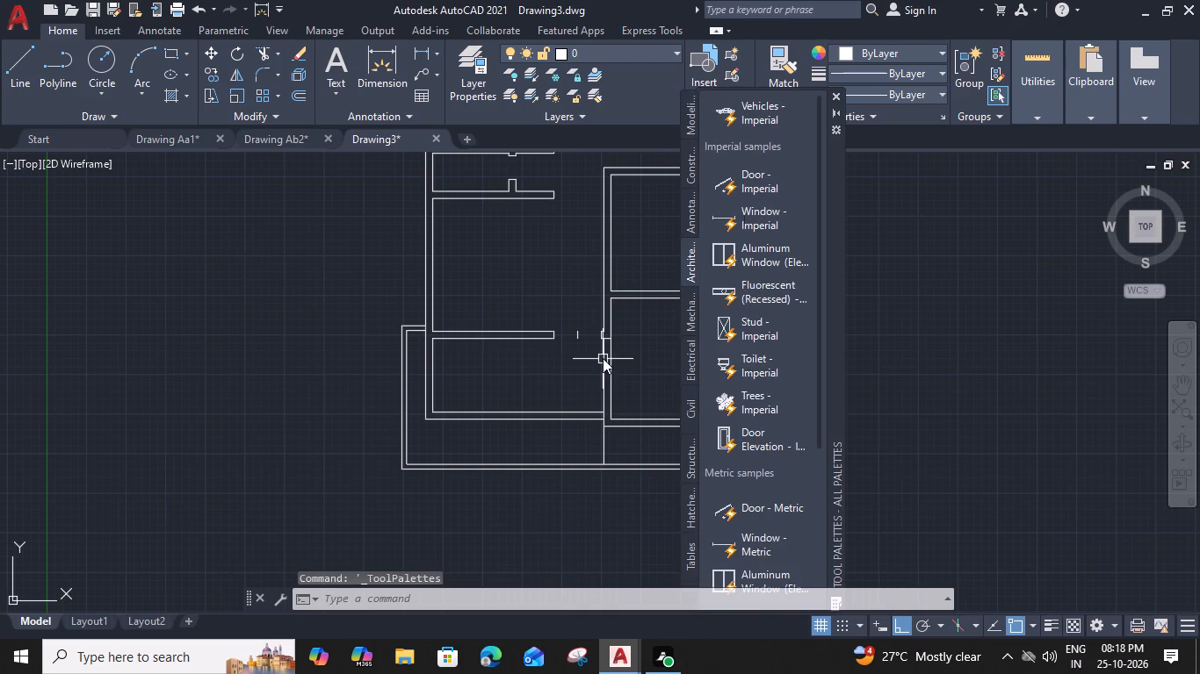
click(744, 190)
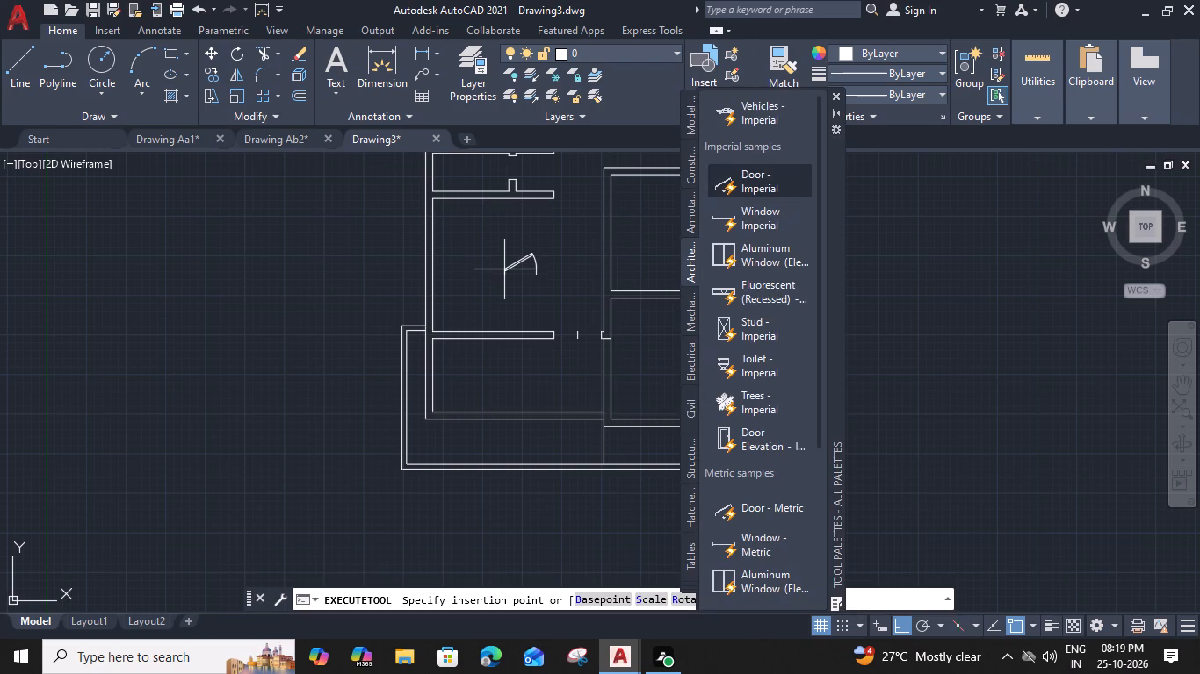
click(507, 275)
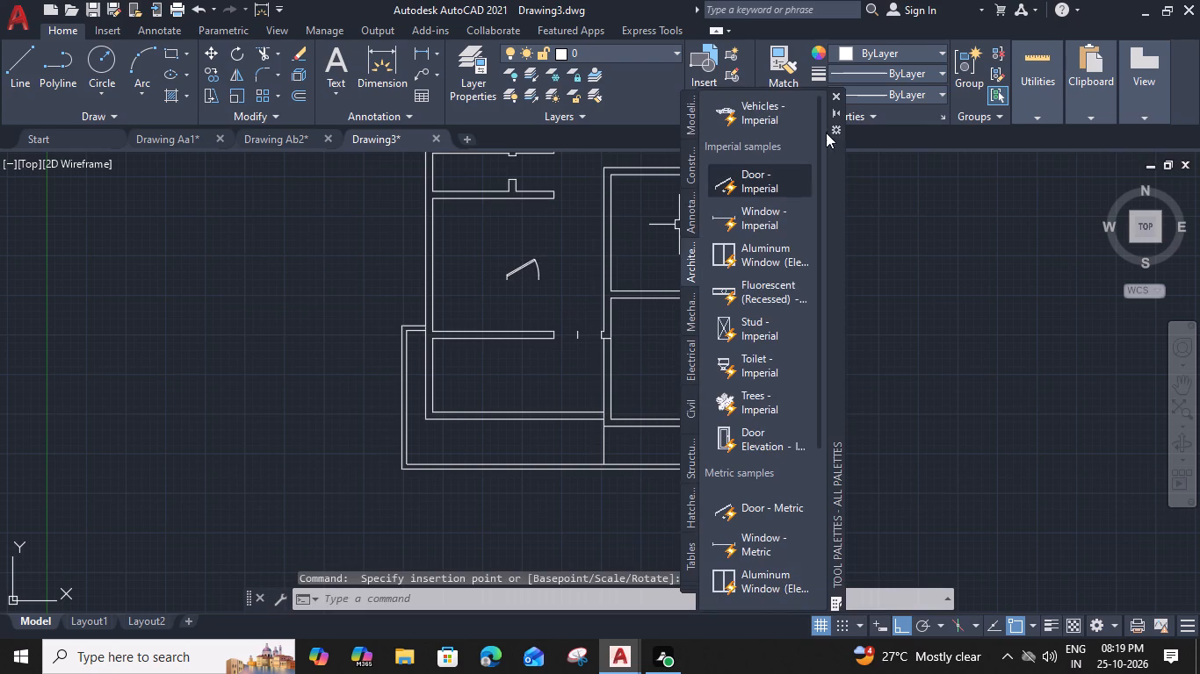
click(838, 96)
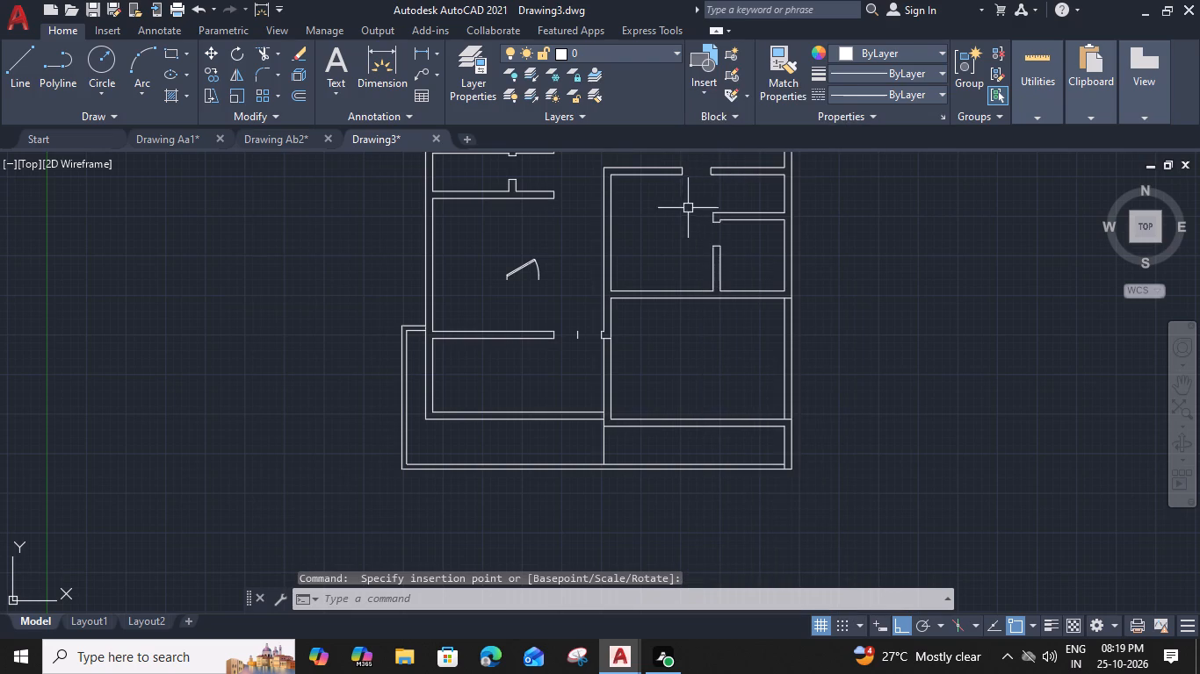
middle_drag(509, 282, 557, 347)
click(566, 331)
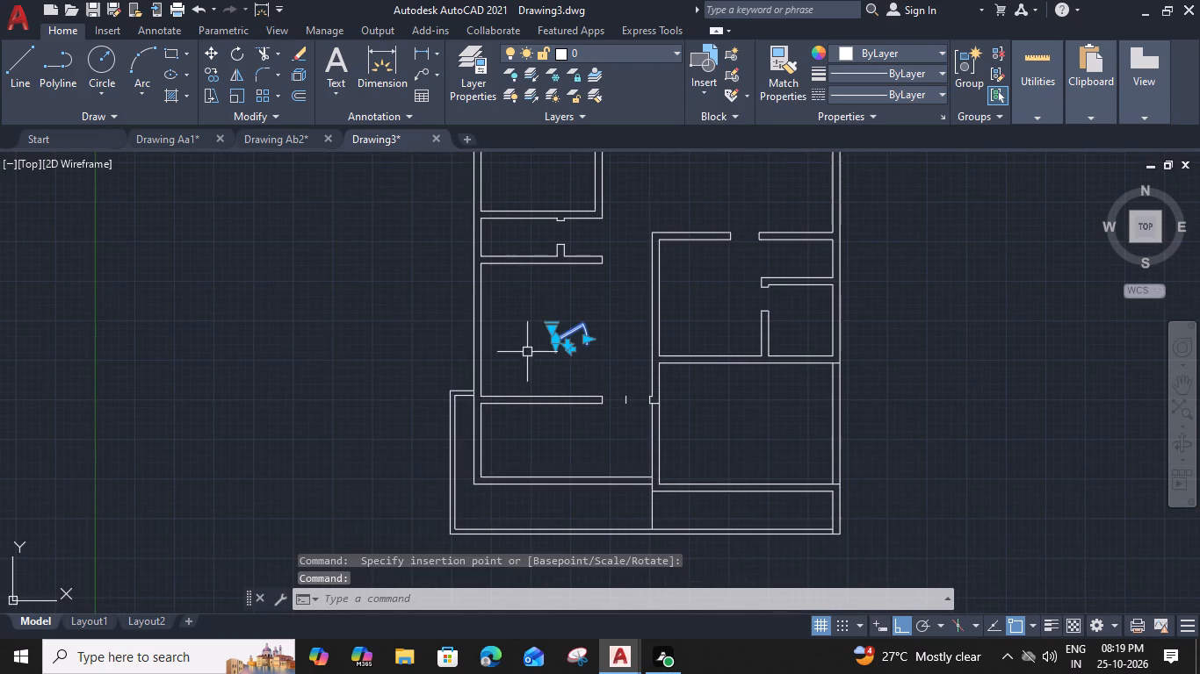
click(550, 326)
click(571, 391)
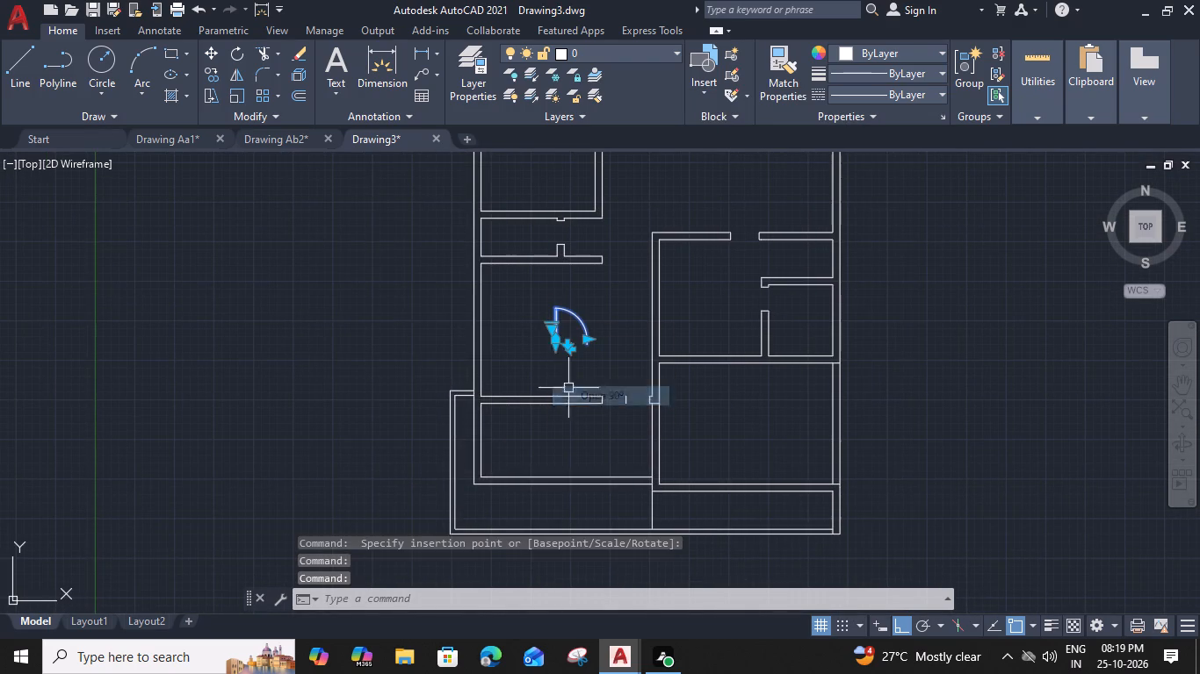
Move the door from its hinge-side end onto the left jamb of the wide opening in the lower horizontal wall.
text(m)
key(space)
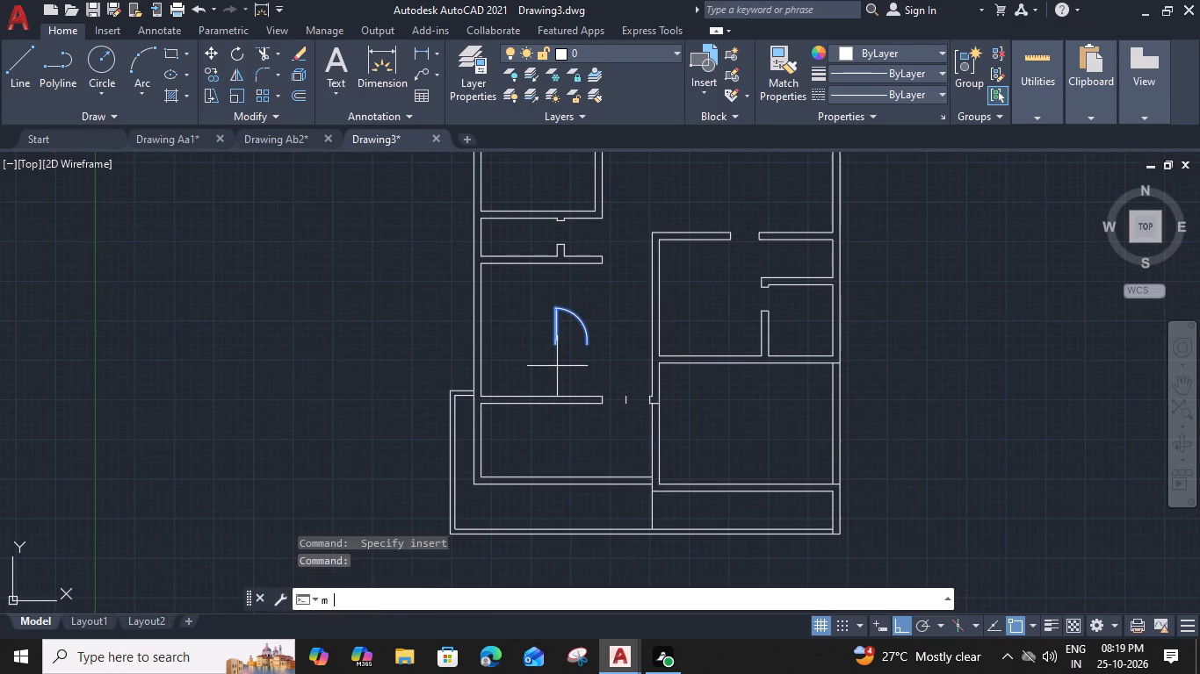
scroll(560, 359, up, 2)
drag(544, 325, 544, 335)
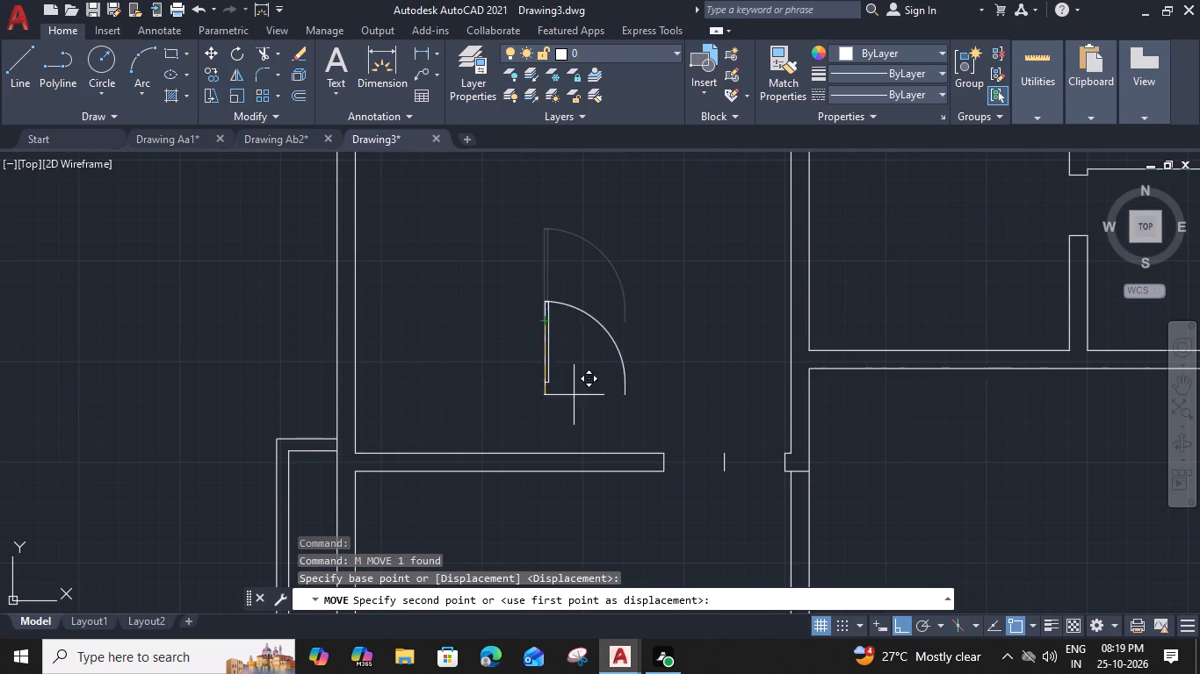
click(668, 466)
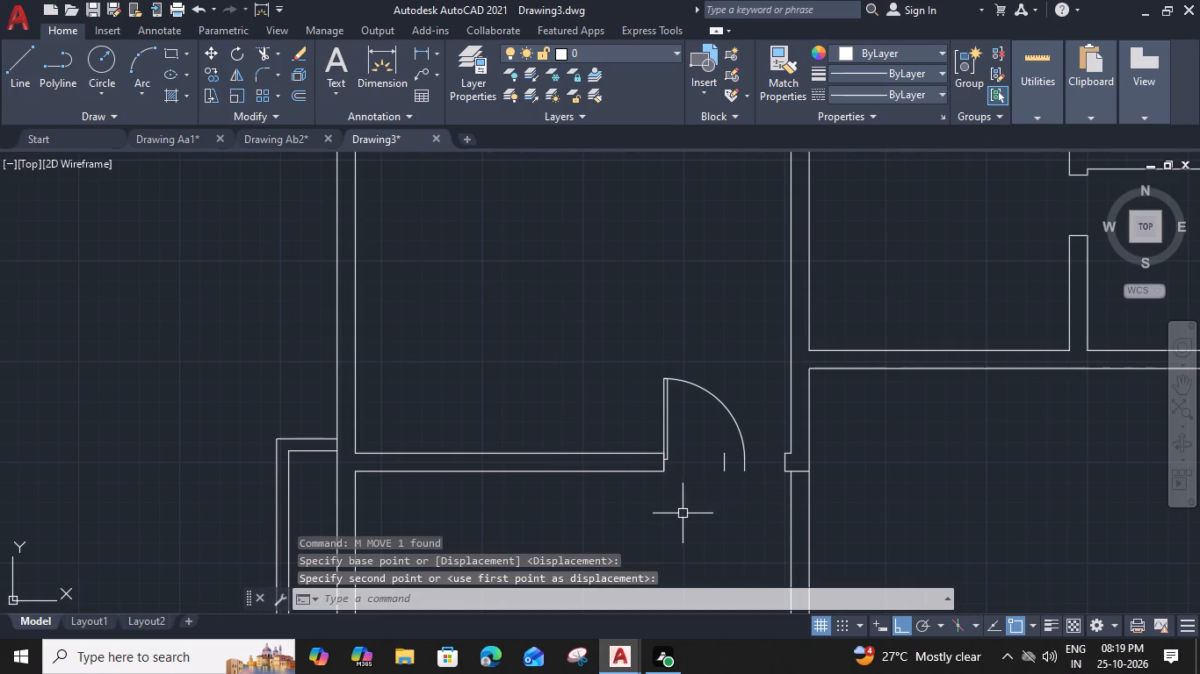
Scale the door by reference from its hinge corner so its width reaches the centre mark of the wide opening.
middle_drag(683, 513, 618, 503)
click(597, 394)
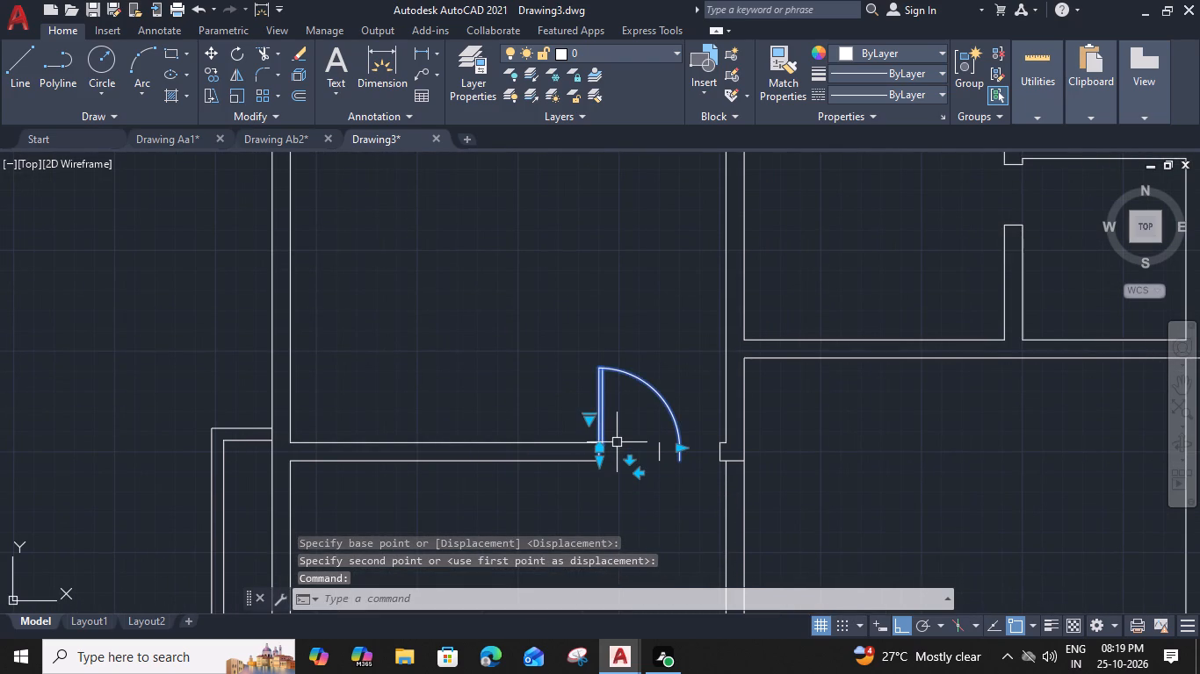
text(sc)
key(space)
scroll(617, 468, up, 2)
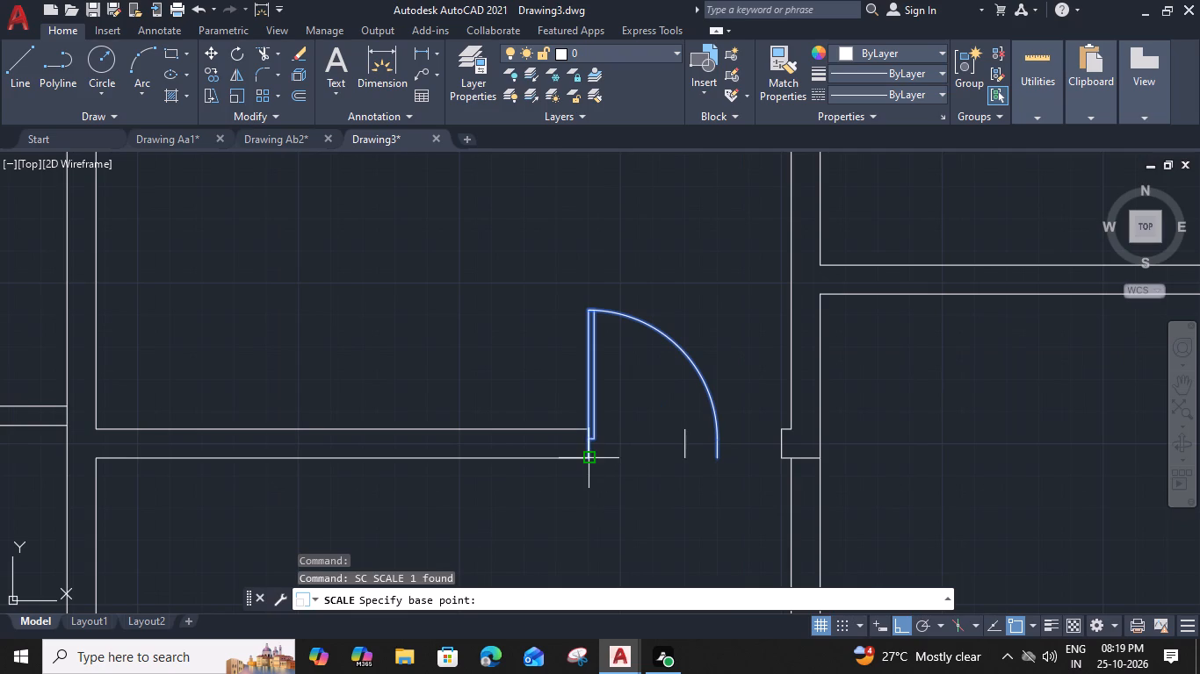
click(586, 460)
text(r)
key(space)
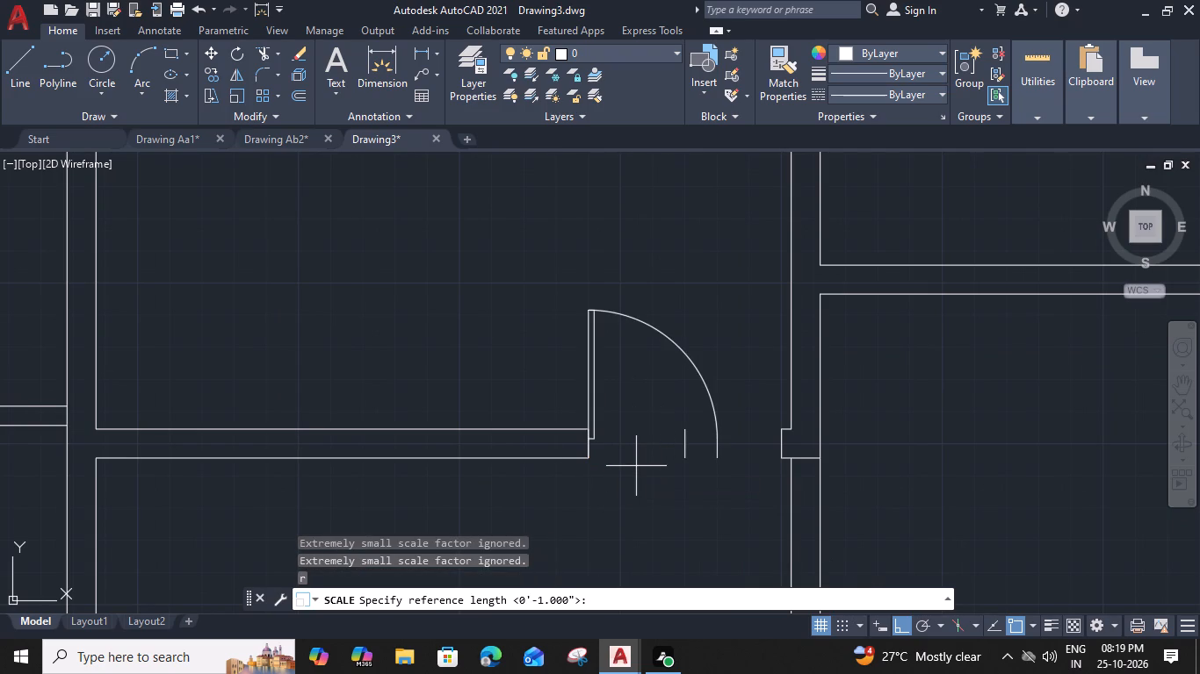
click(589, 458)
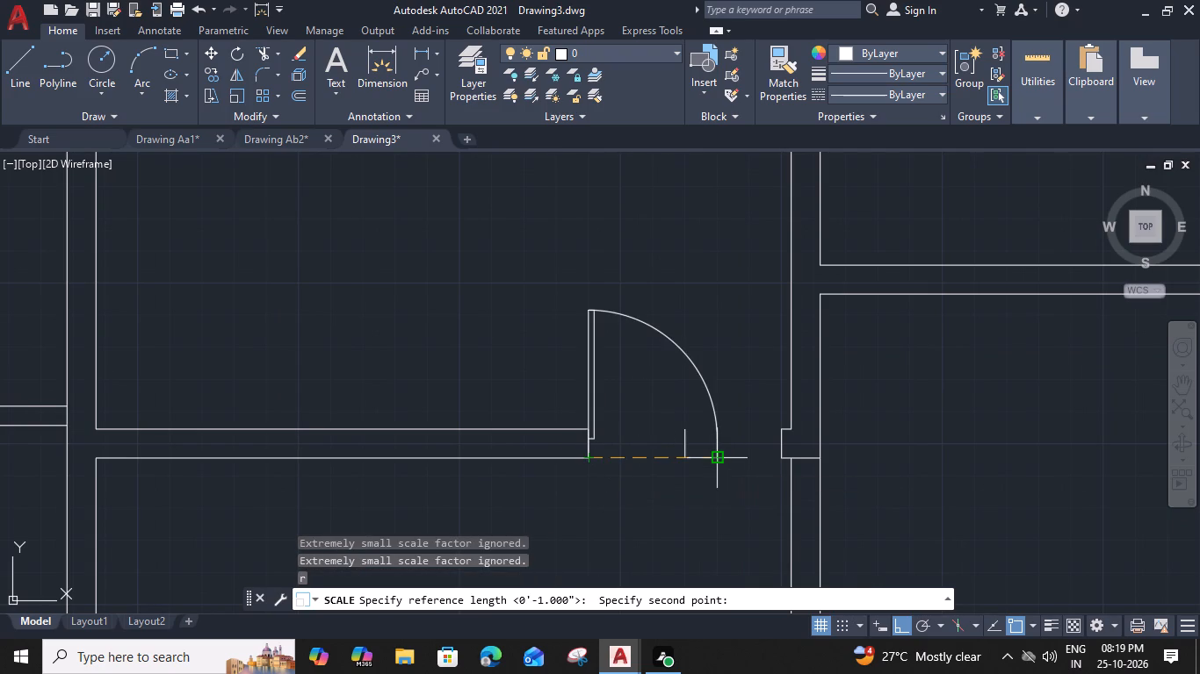
click(719, 463)
click(690, 455)
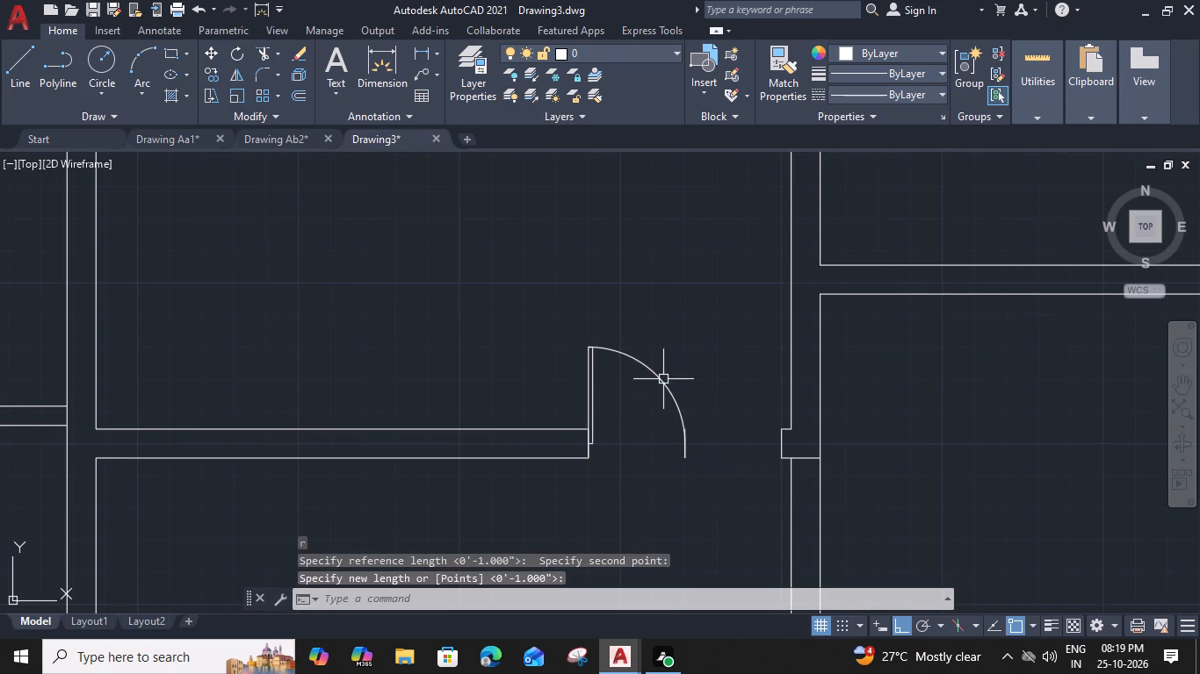
Mirror the scaled door about the centre line of the wide opening, keeping the original, to form a double door.
click(663, 379)
text(mi)
key(space)
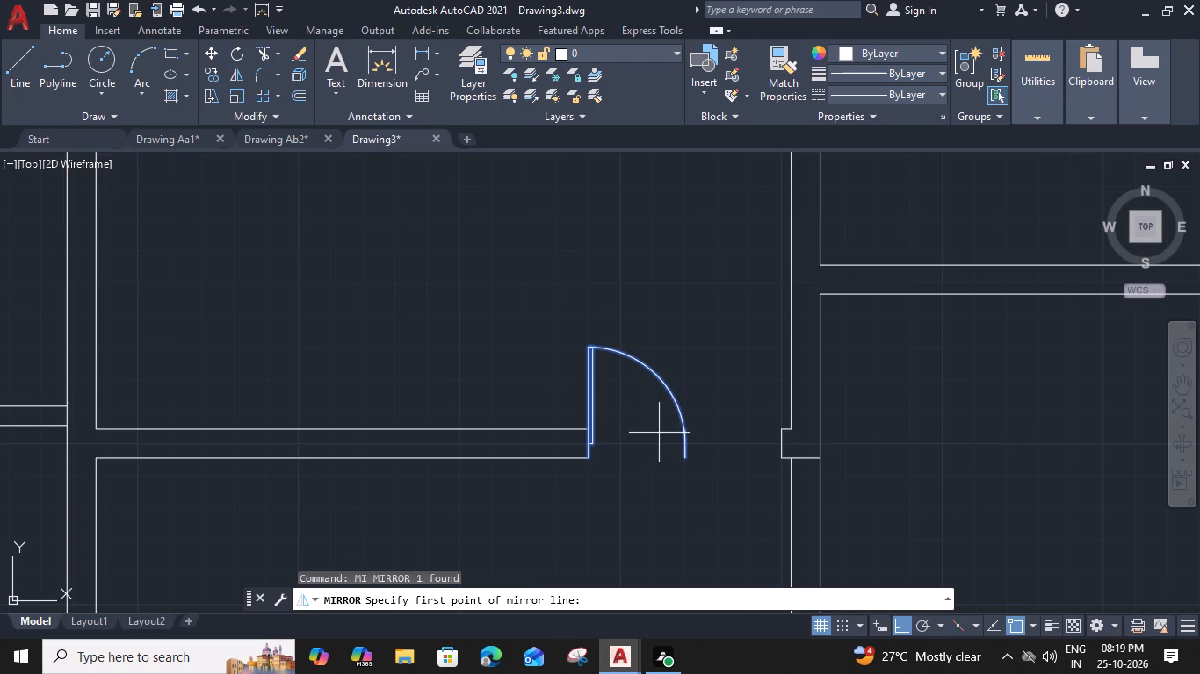
scroll(691, 466, up, 3)
click(662, 434)
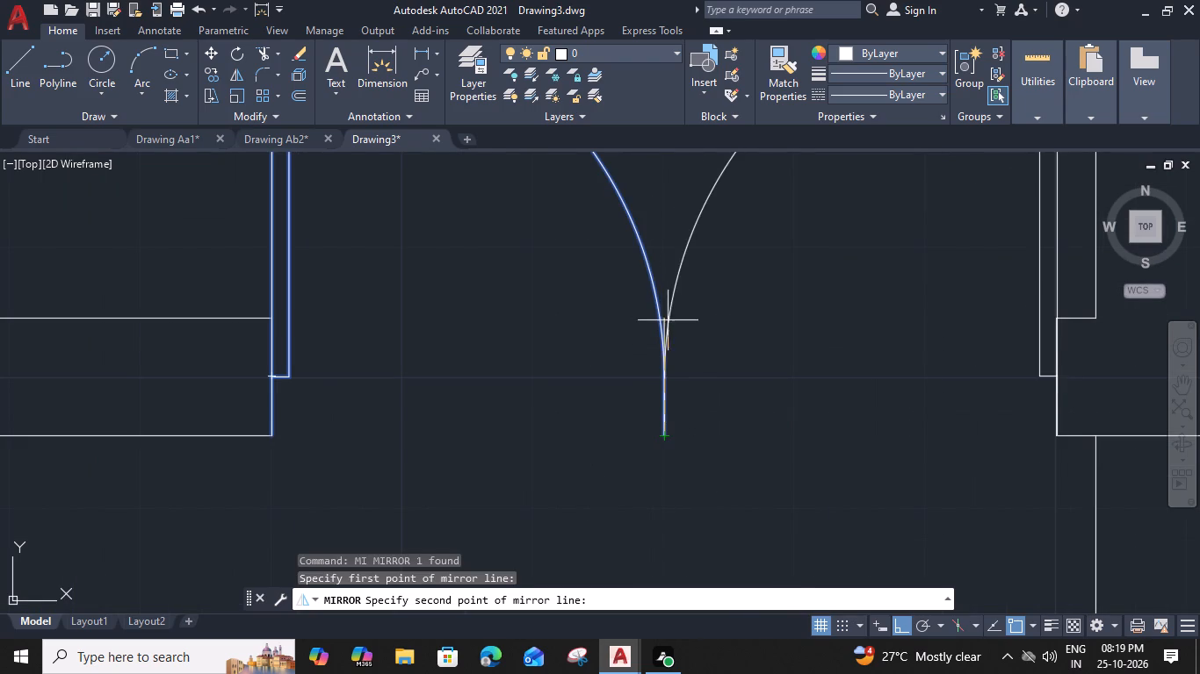
scroll(667, 319, up, 3)
click(658, 312)
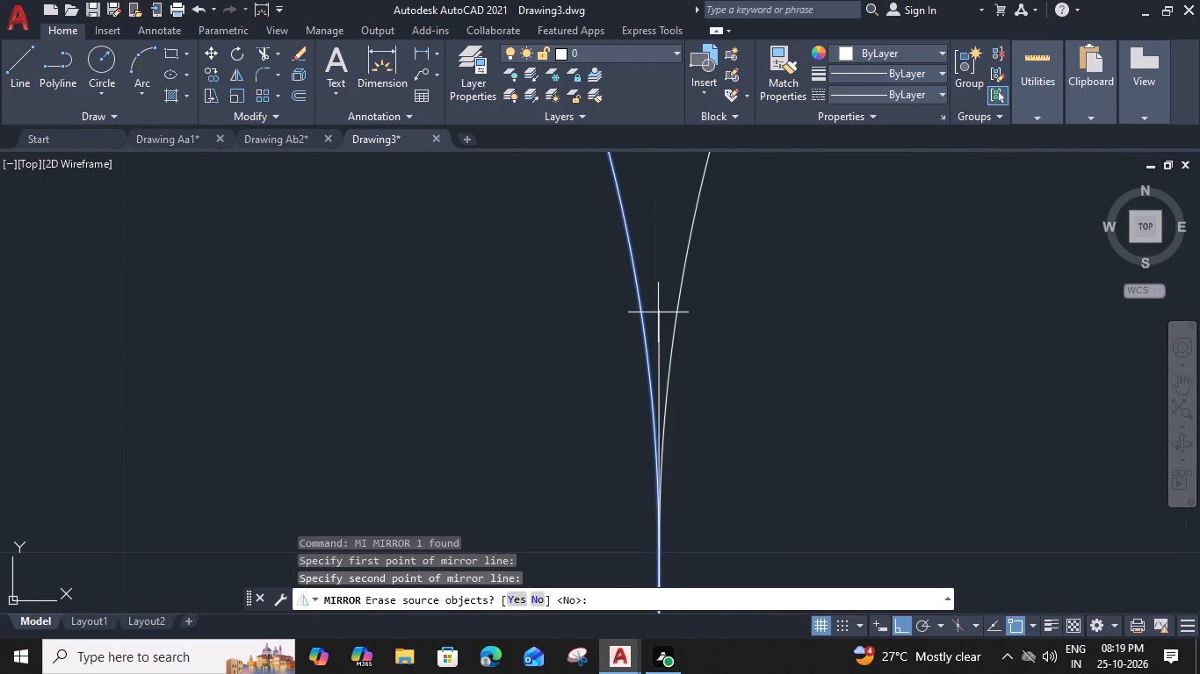
scroll(658, 313, down, 3)
key(space)
Copy the left leaf of the double door to the lower jamb of the doorway in the small left room's partition.
scroll(659, 314, down, 3)
middle_drag(683, 319, 676, 345)
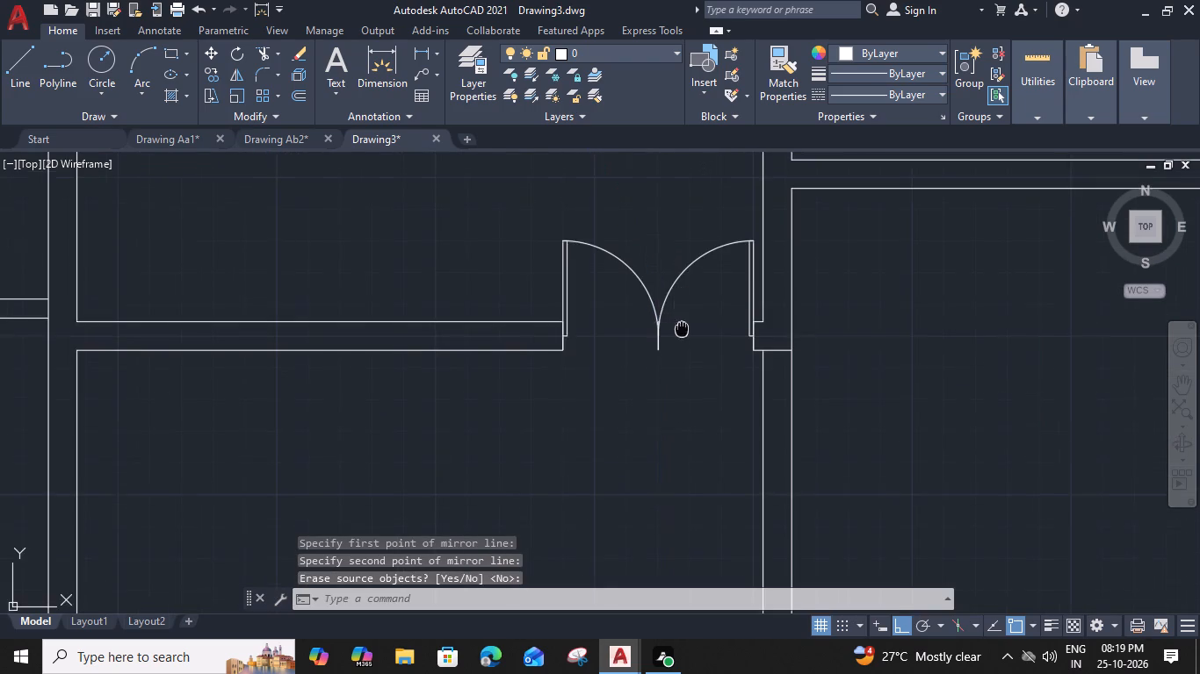
middle_drag(676, 345, 659, 427)
click(544, 352)
key(c)
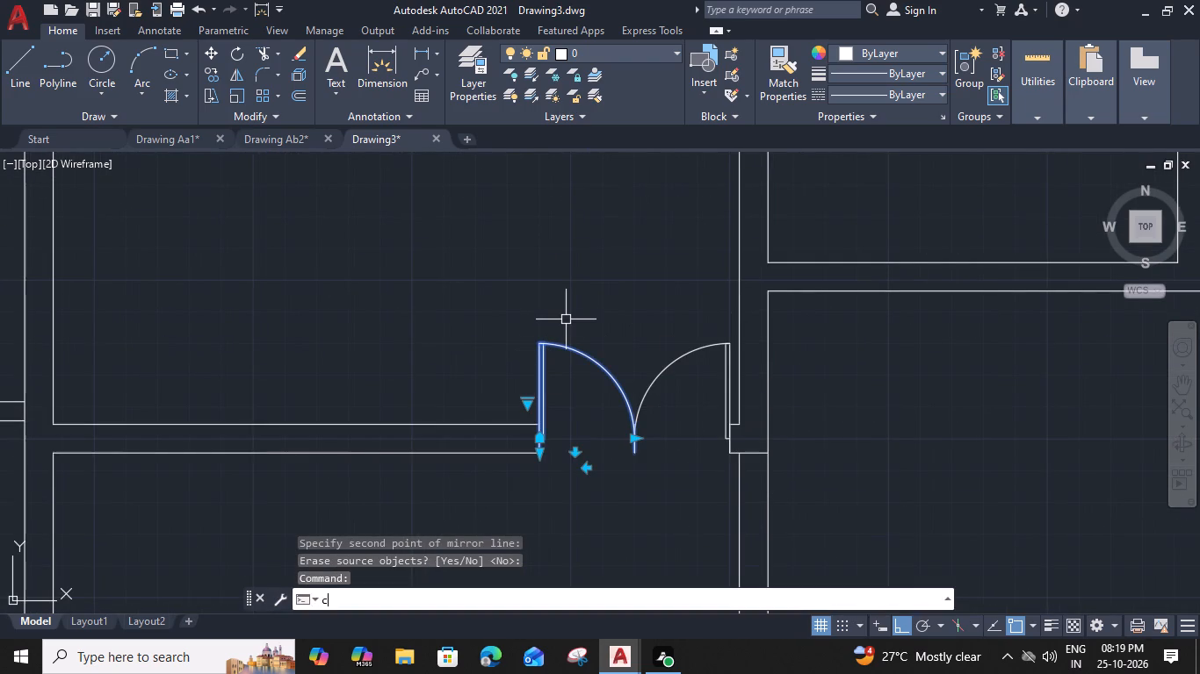
key(o)
key(space)
click(539, 455)
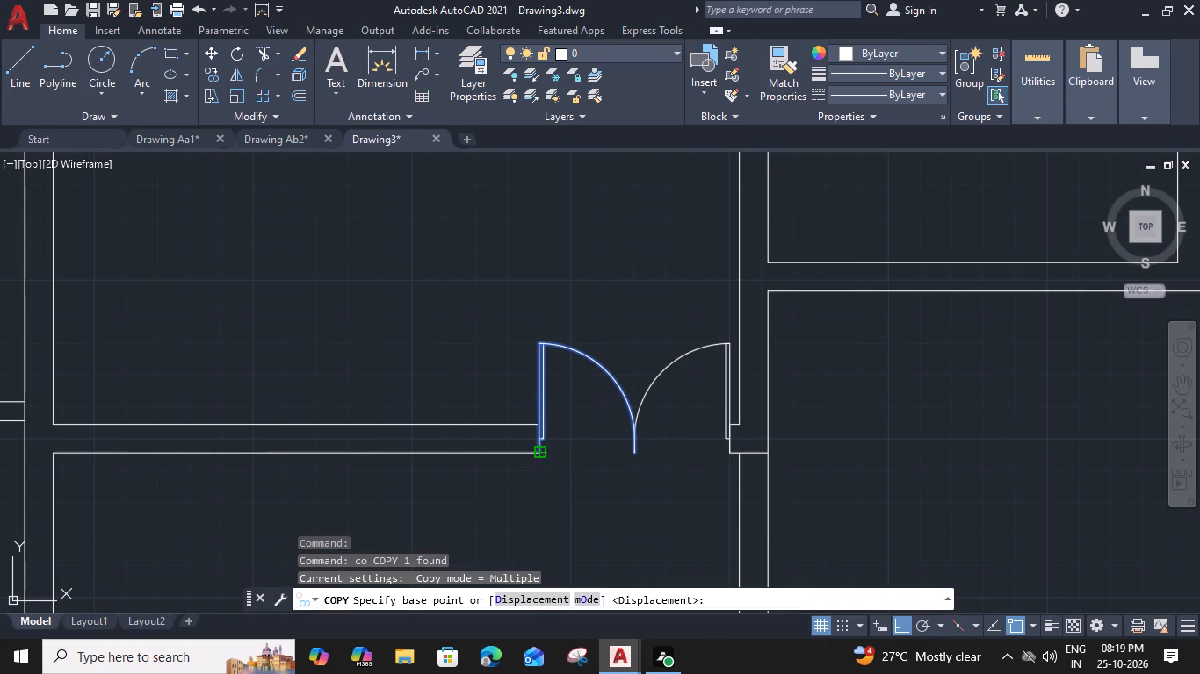
scroll(538, 442, down, 3)
middle_drag(532, 293, 494, 383)
scroll(446, 359, up, 3)
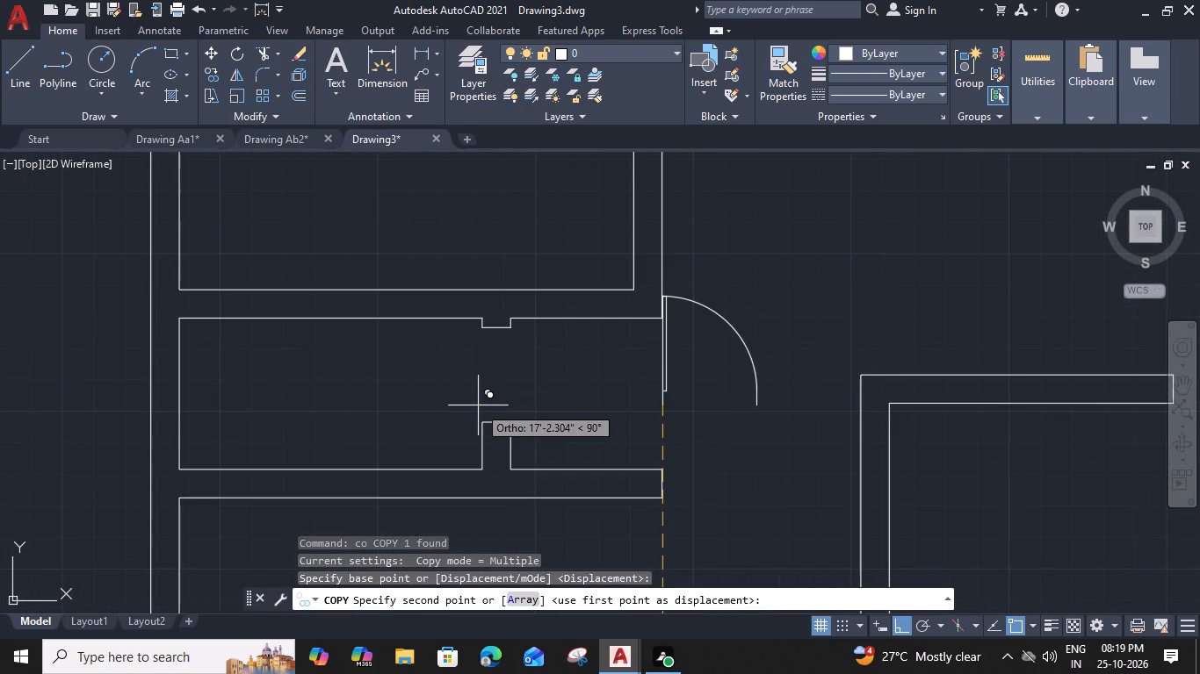
click(509, 422)
key(Escape)
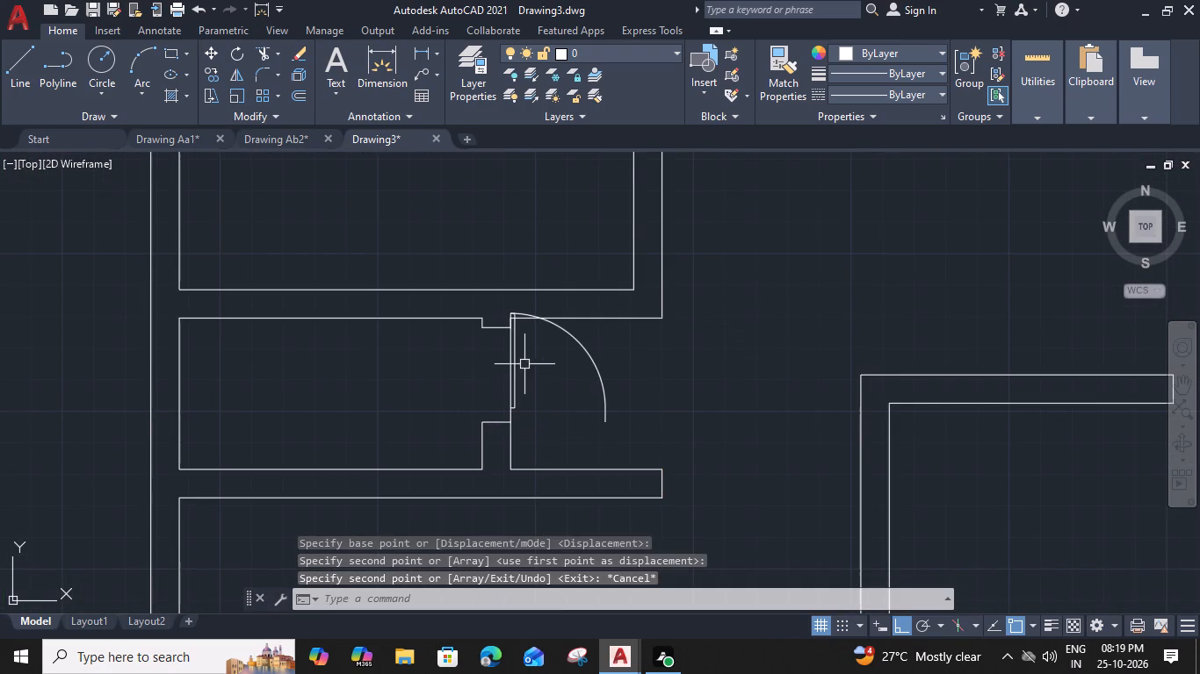
Rotate the copied door 90° counterclockwise about its jamb corner and flip it so it hinges on the upper jamb.
click(524, 364)
click(480, 376)
key(r)
text(o)
key(space)
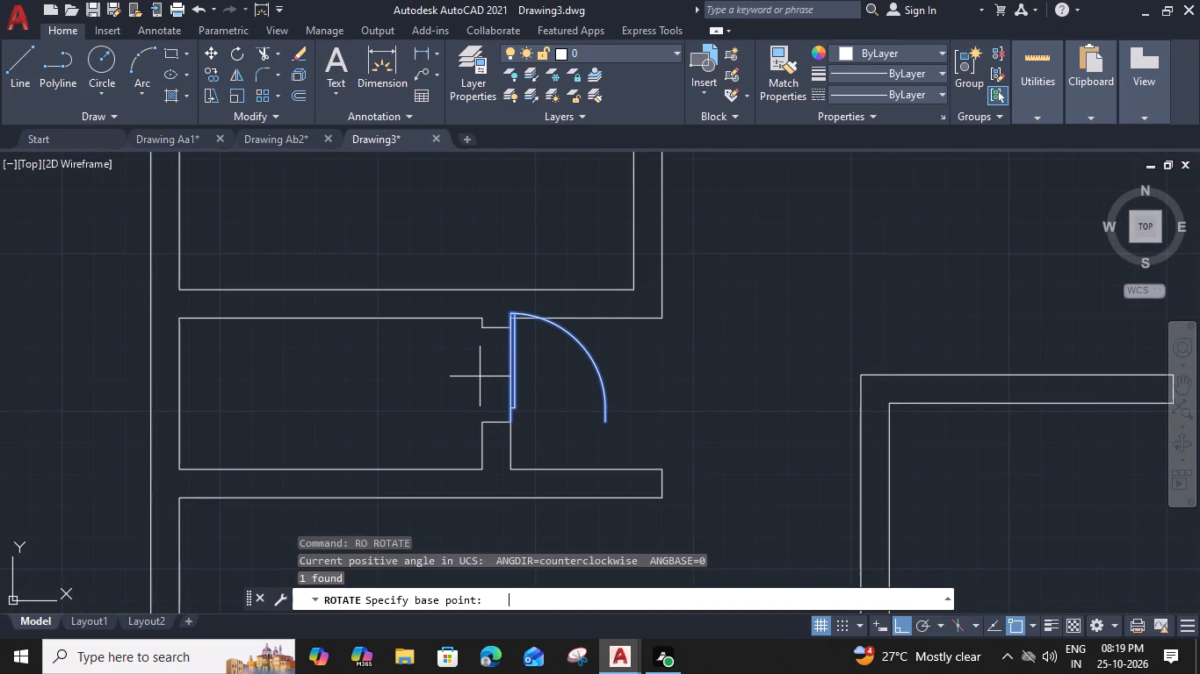
click(513, 420)
click(516, 326)
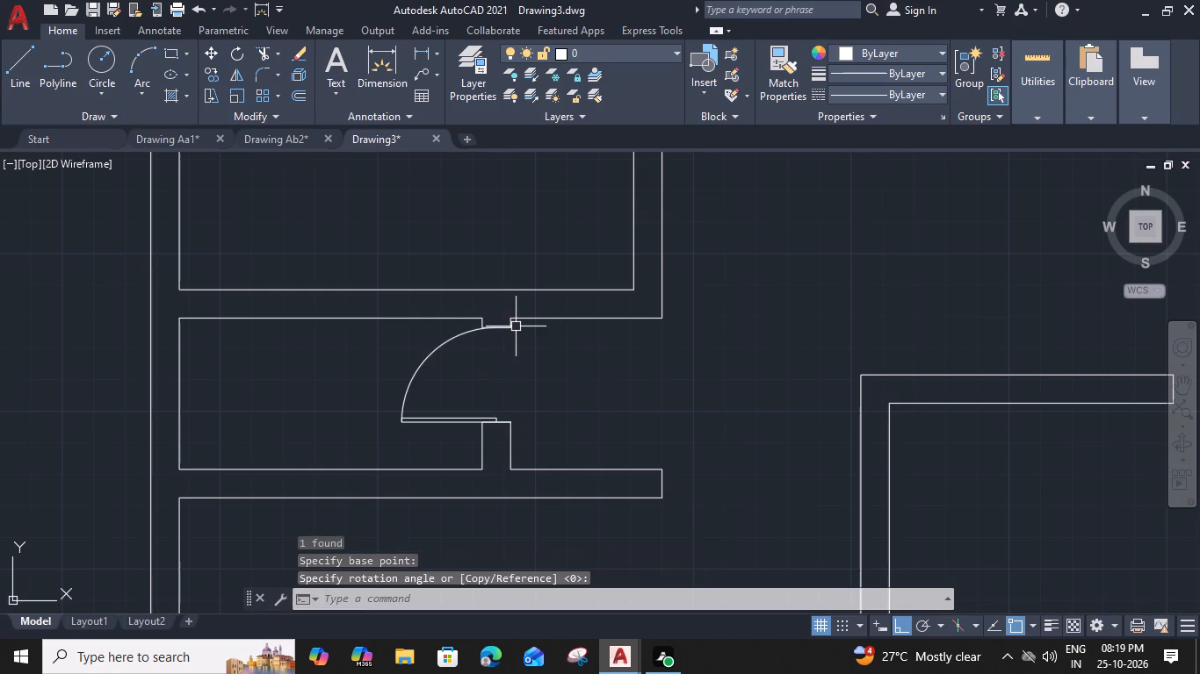
click(417, 368)
click(526, 376)
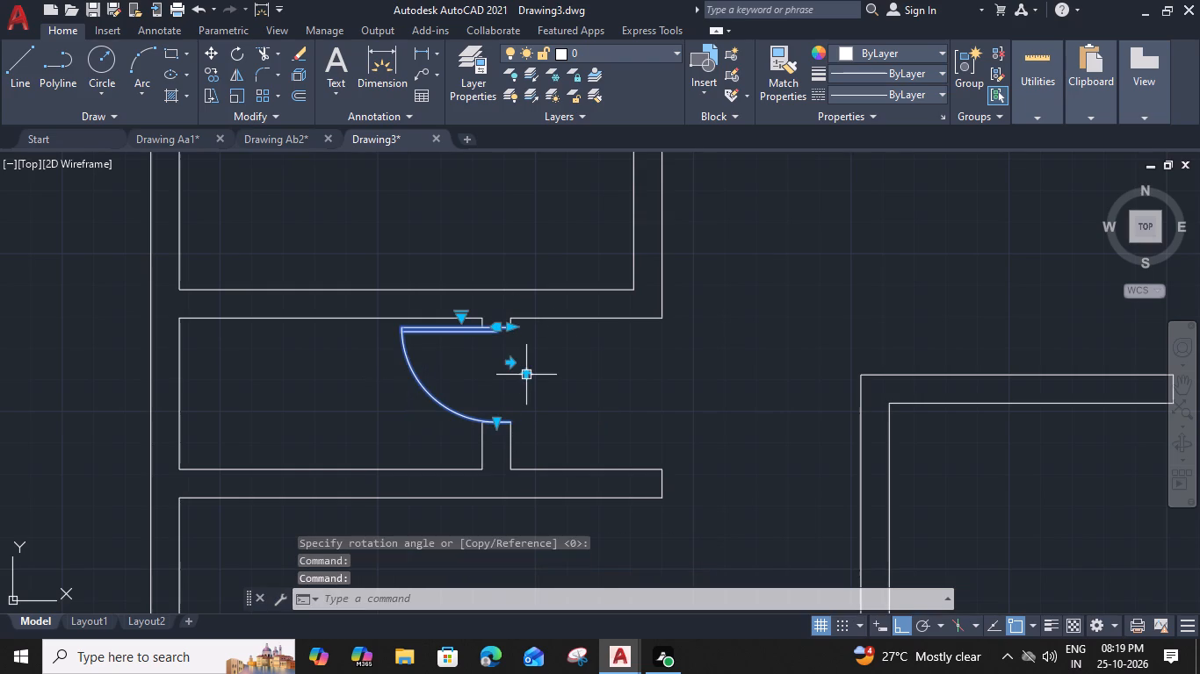
Copy the small left room's partition door, using its upper jamb corner as the base point.
text(co)
key(space)
click(508, 330)
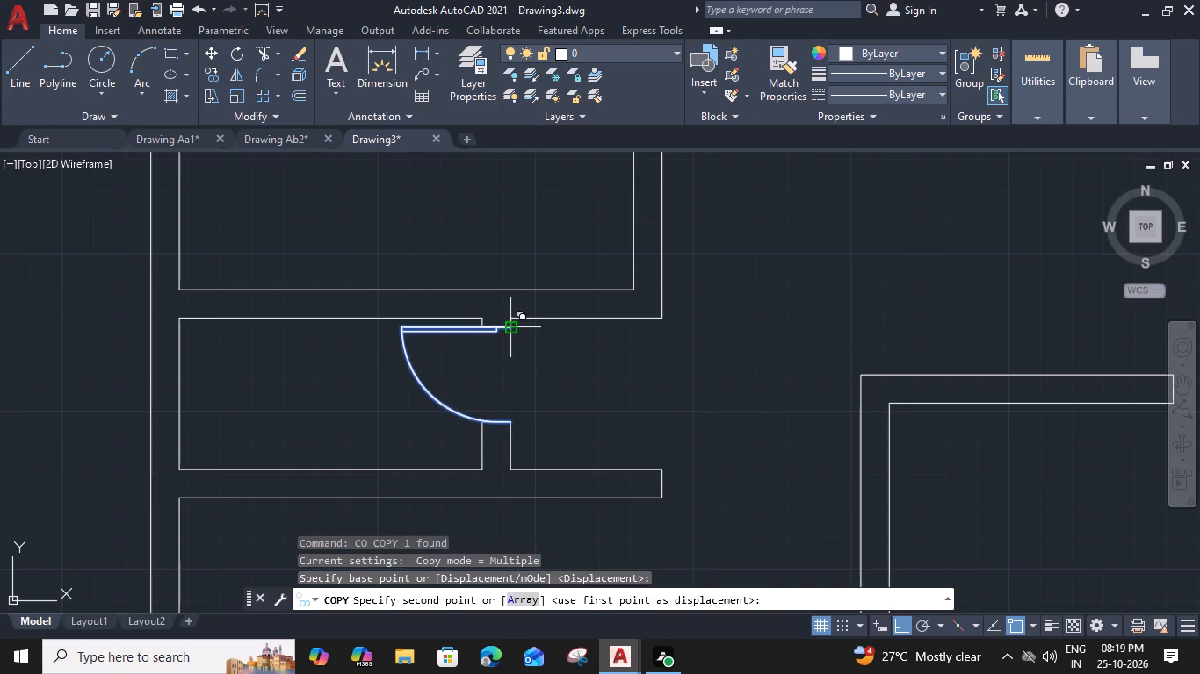
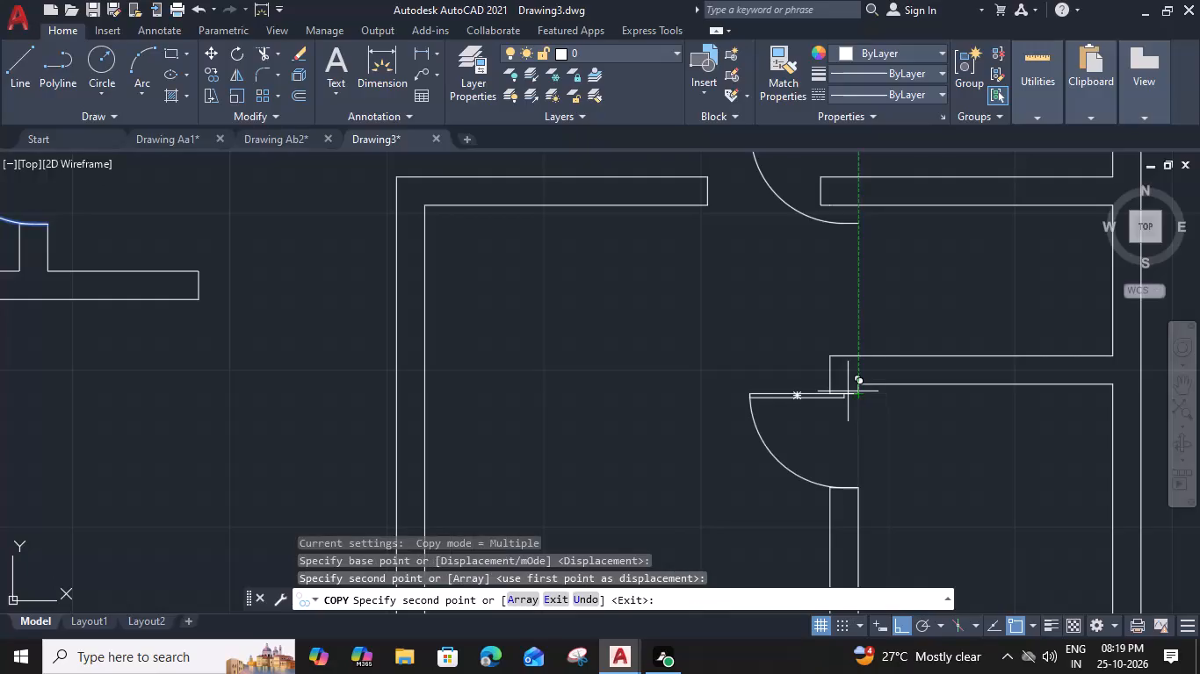
Place two more copies of the door in the partition openings of the two uppermost small rooms, aligned to the wall-end corners.
scroll(741, 297, down, 2)
middle_drag(719, 274, 741, 297)
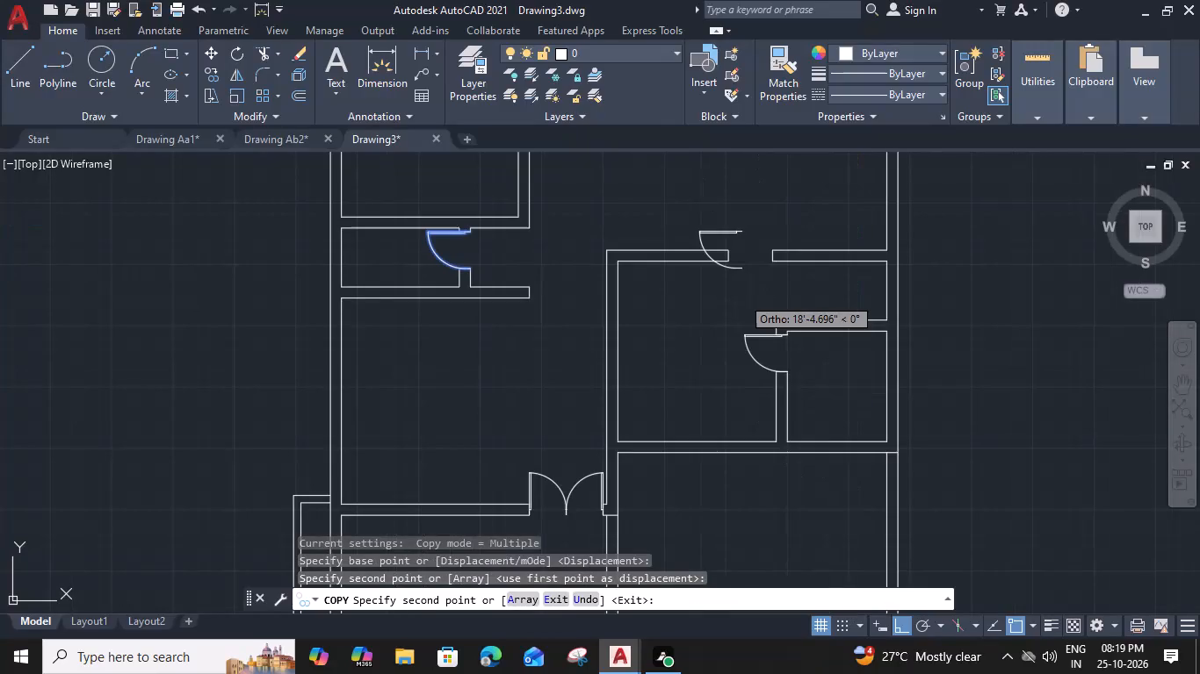
middle_drag(741, 297, 652, 601)
middle_drag(459, 250, 460, 373)
scroll(366, 279, up, 2)
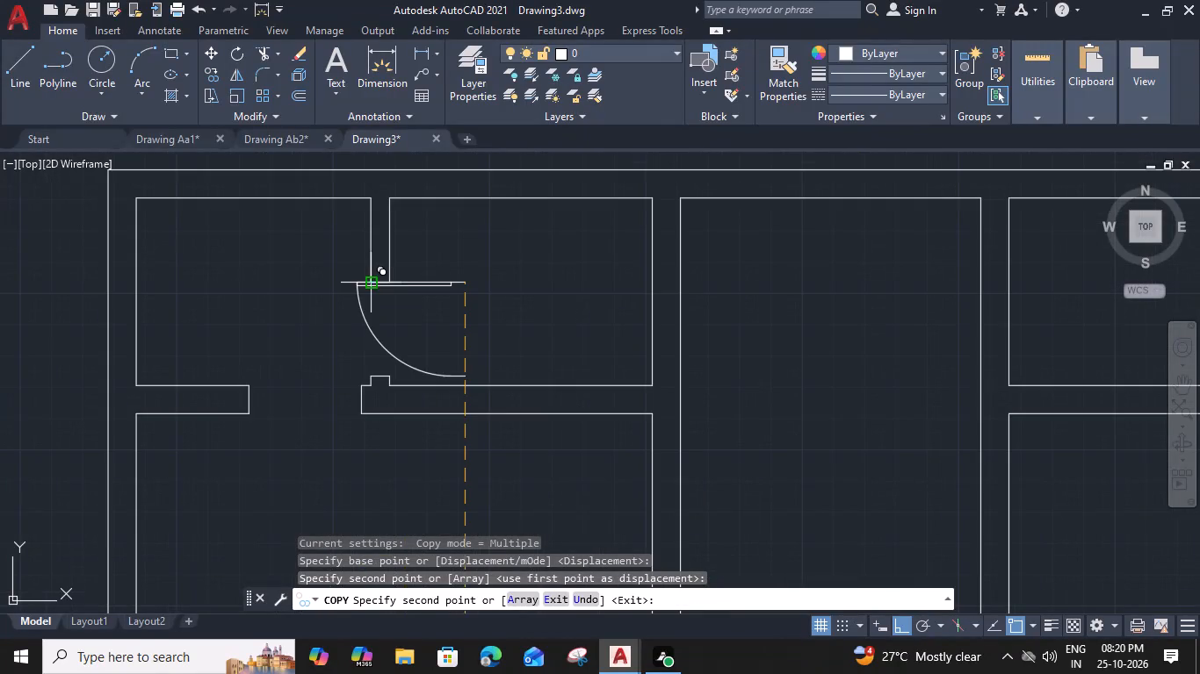
scroll(397, 283, up, 2)
click(380, 278)
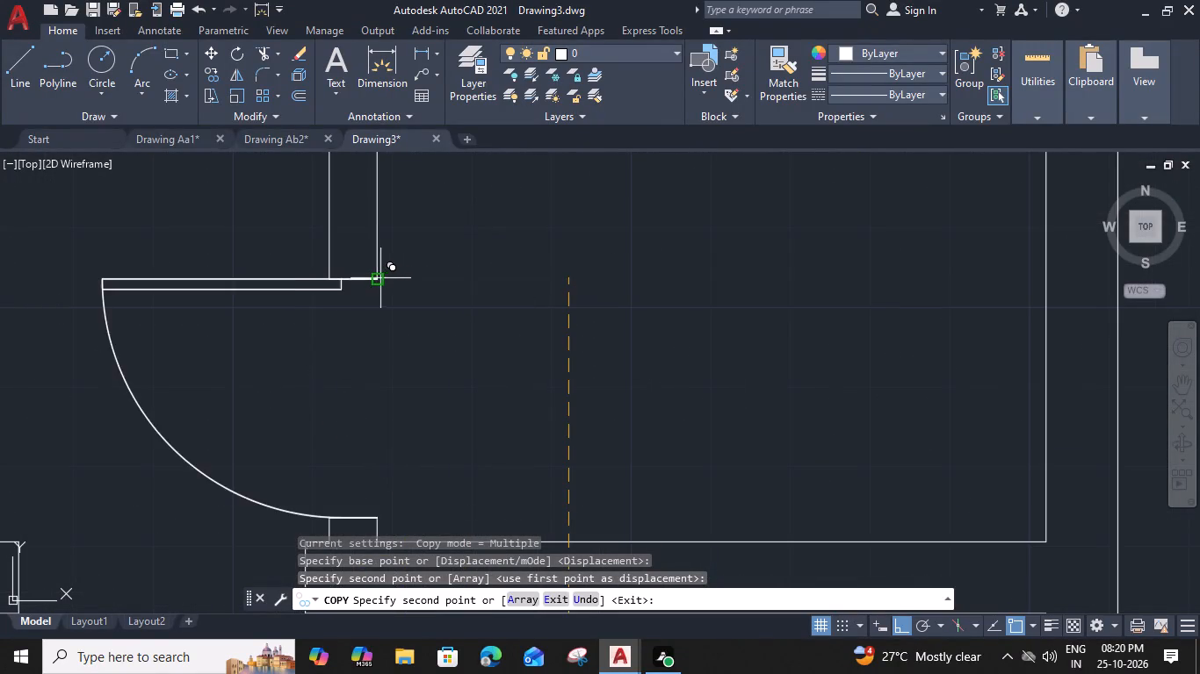
scroll(380, 278, down, 2)
middle_drag(654, 368, 213, 319)
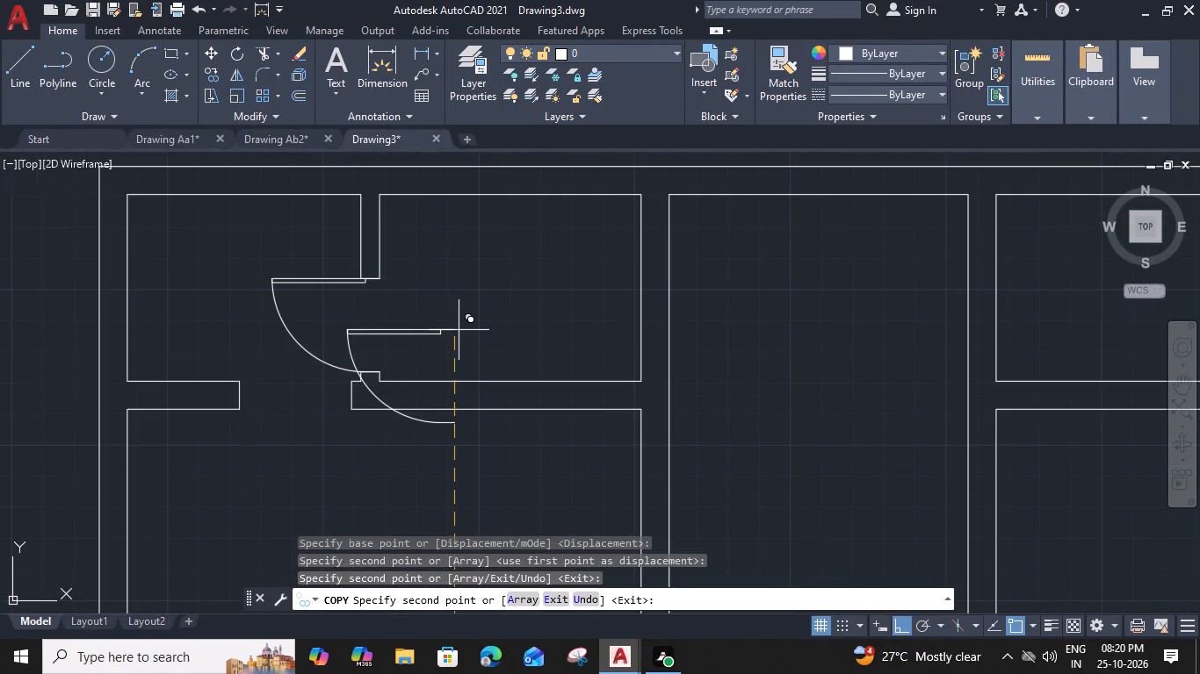
click(832, 230)
key(Escape)
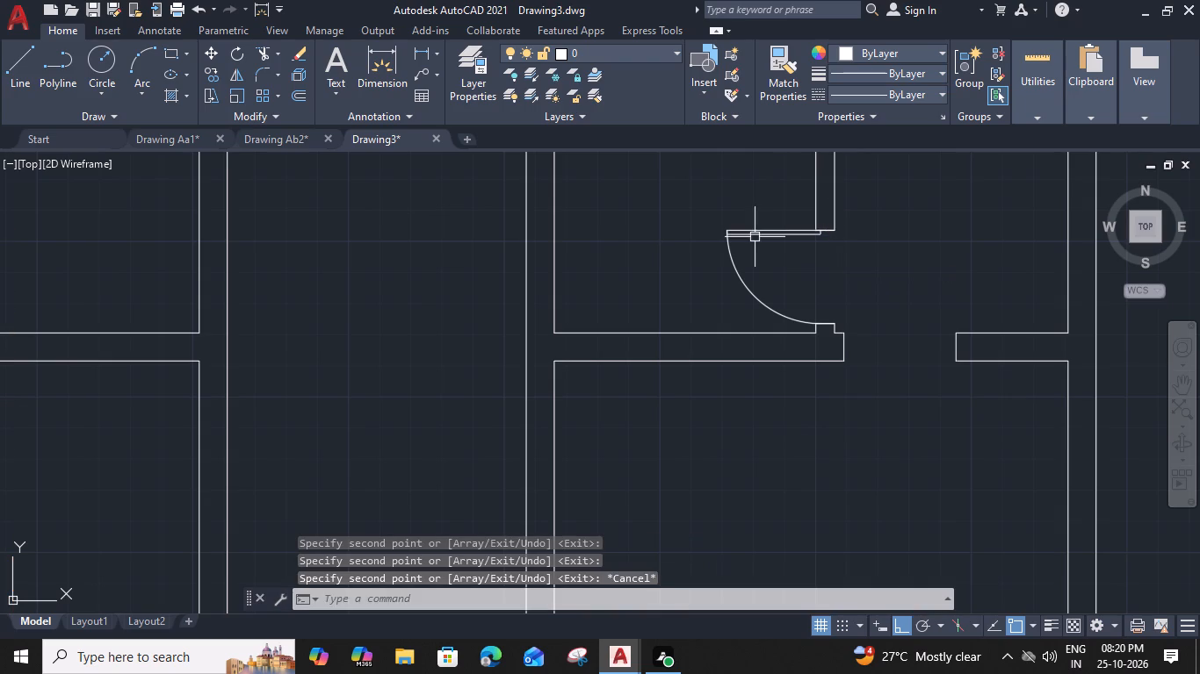
Flip the two uppermost doors: the right one vertically, the left one both horizontally and vertically, so their leaves sit at the lower jambs.
click(755, 237)
click(849, 273)
key(Escape)
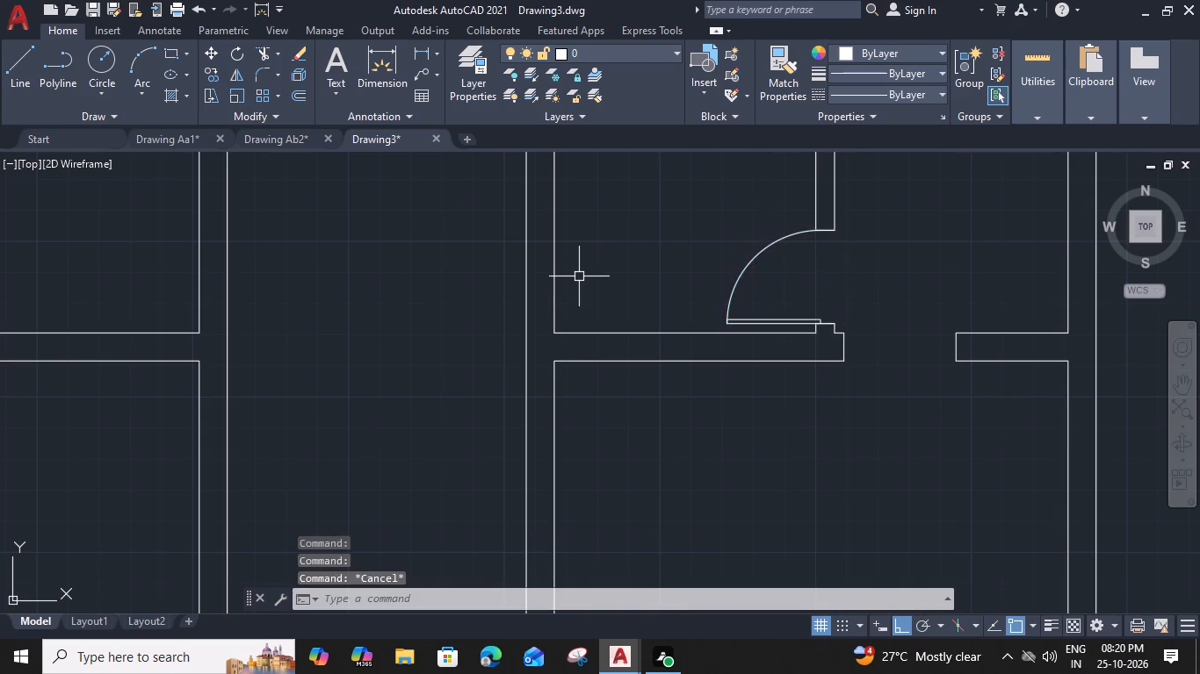
middle_drag(579, 276, 994, 336)
click(245, 314)
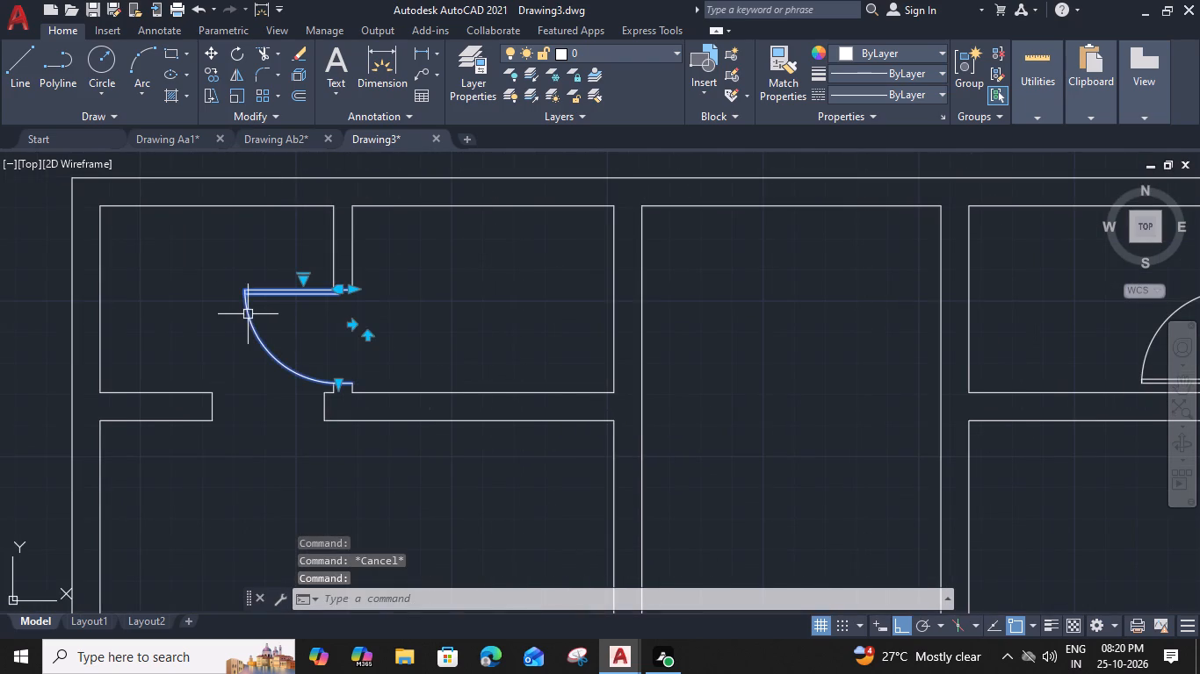
click(353, 323)
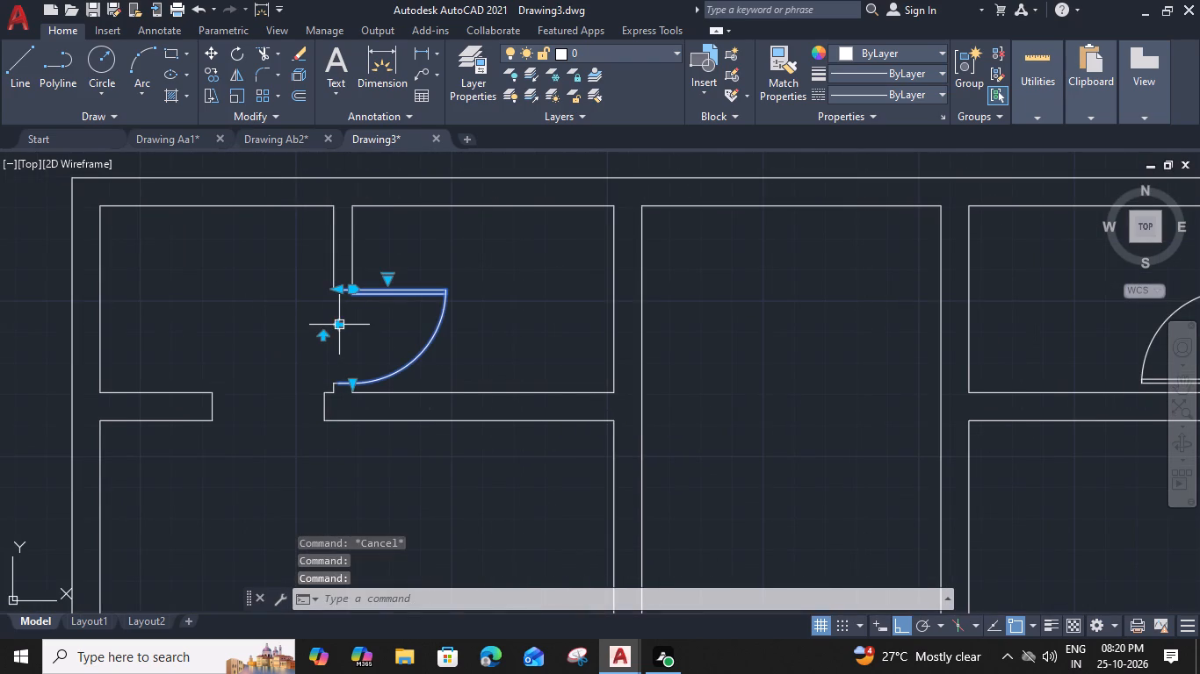
click(323, 334)
Flip the door of the small room inside the lower-right room horizontally so it swings into the small room.
scroll(413, 446, down, 2)
middle_drag(409, 448, 408, 269)
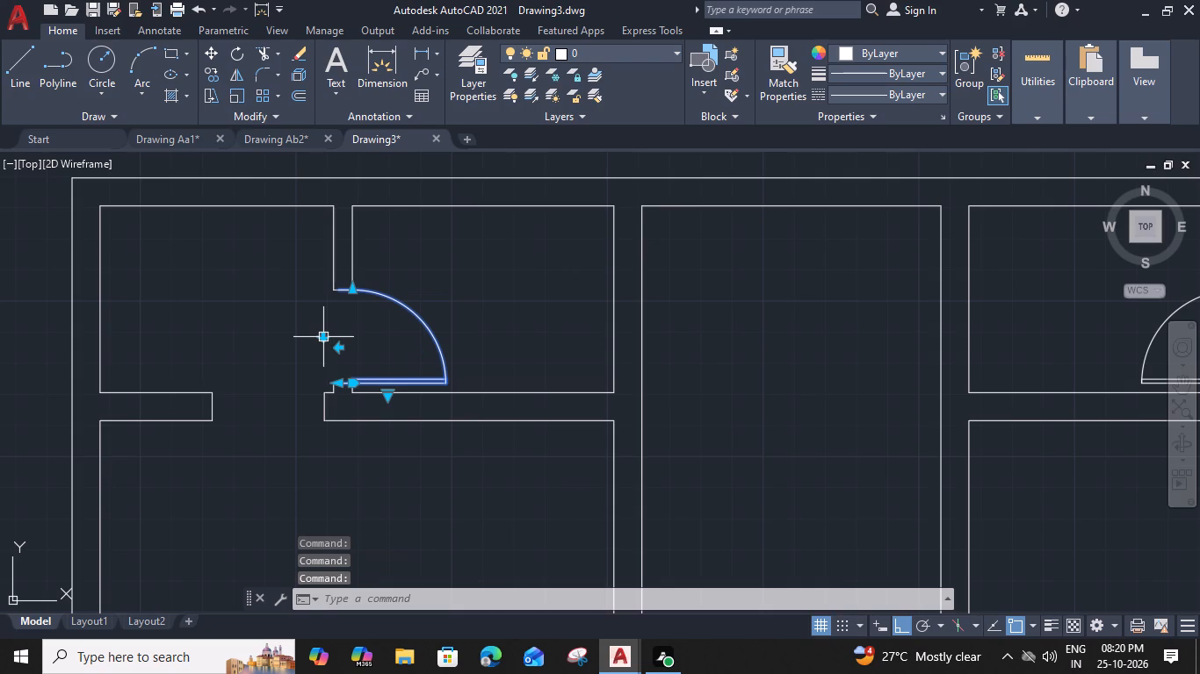
middle_drag(428, 442, 407, 282)
middle_drag(537, 493, 380, 324)
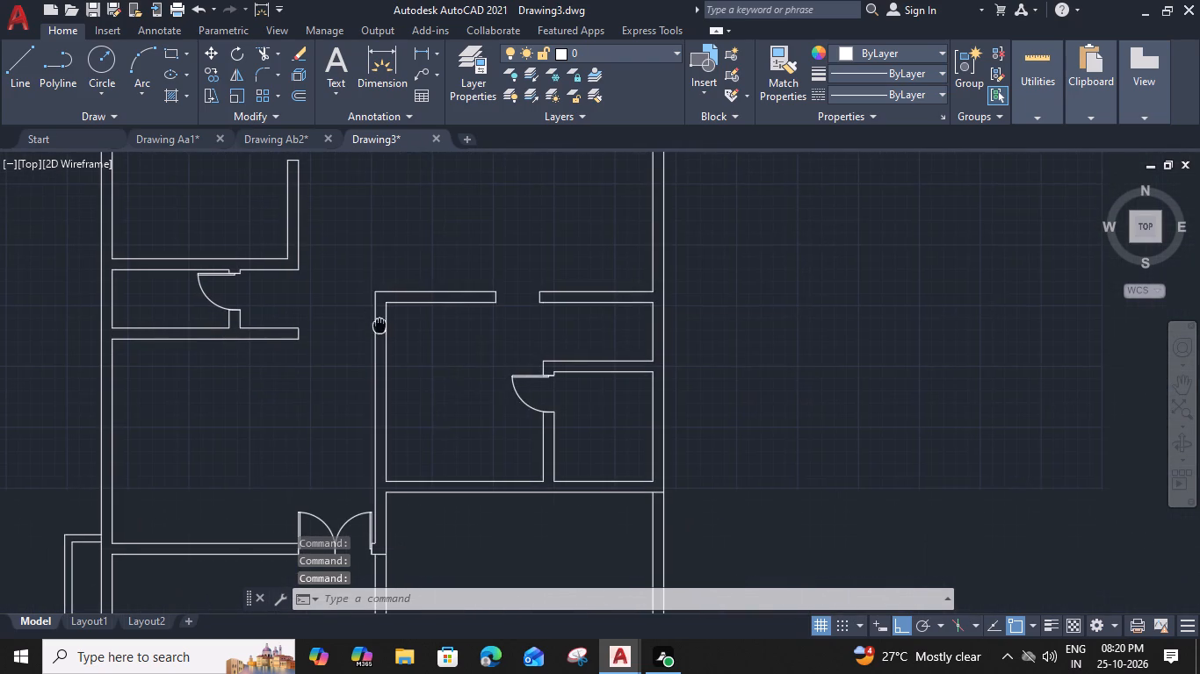
click(533, 402)
click(550, 391)
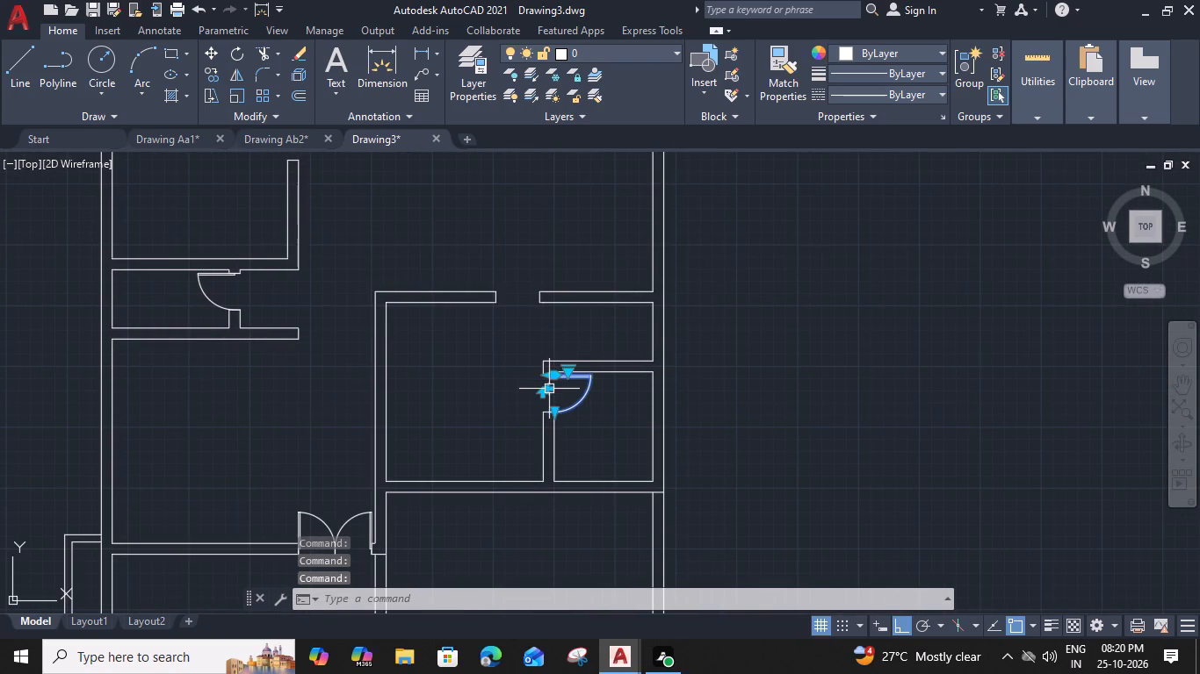
key(Escape)
Copy the door of the narrow left-hand room to the opening of the room above it, snapping it to the upper jamb corner.
scroll(431, 421, down, 1)
middle_drag(409, 421, 471, 480)
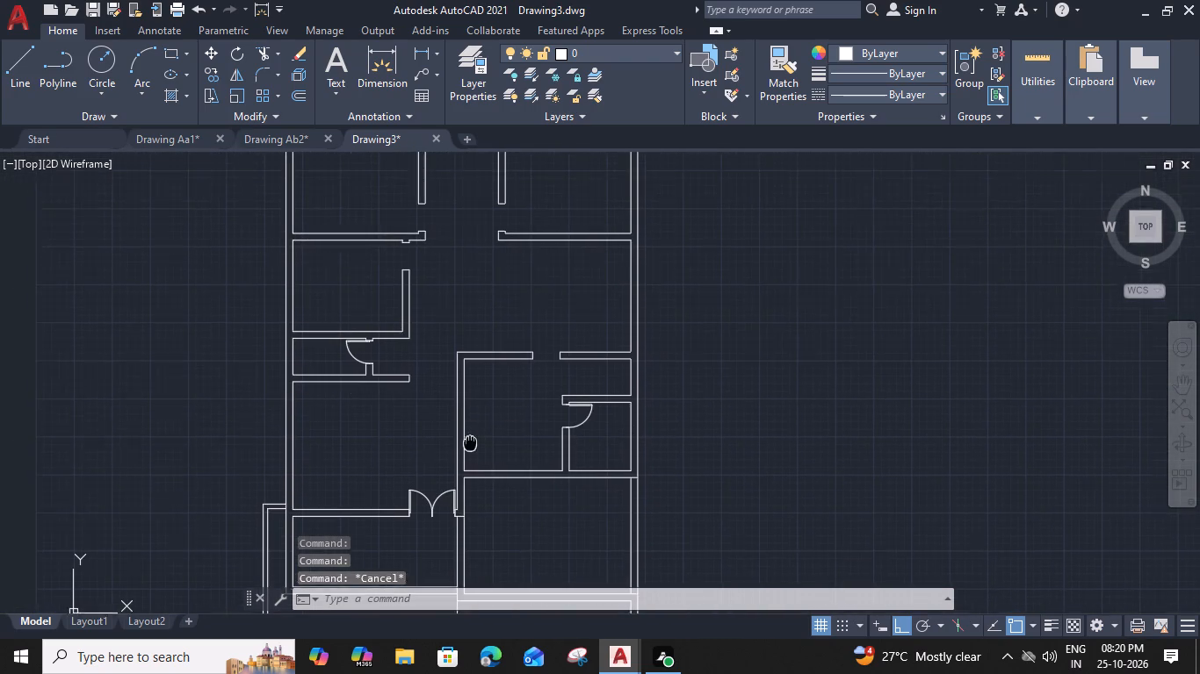
middle_drag(471, 480, 473, 508)
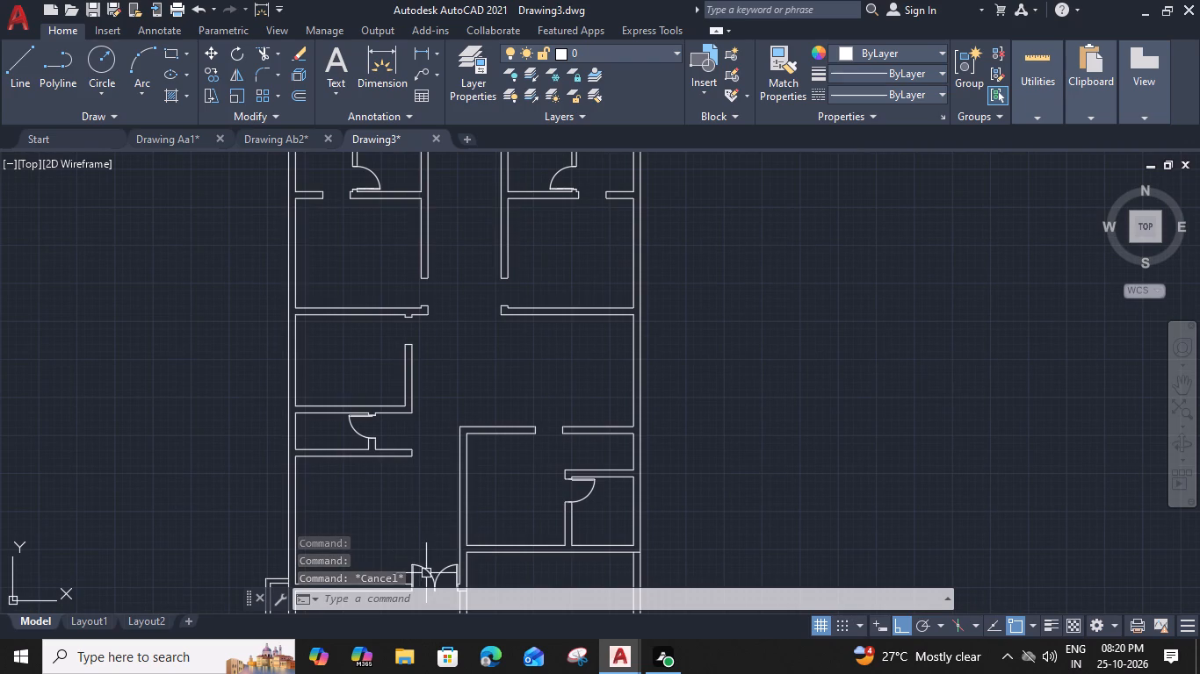
click(426, 573)
key(Escape)
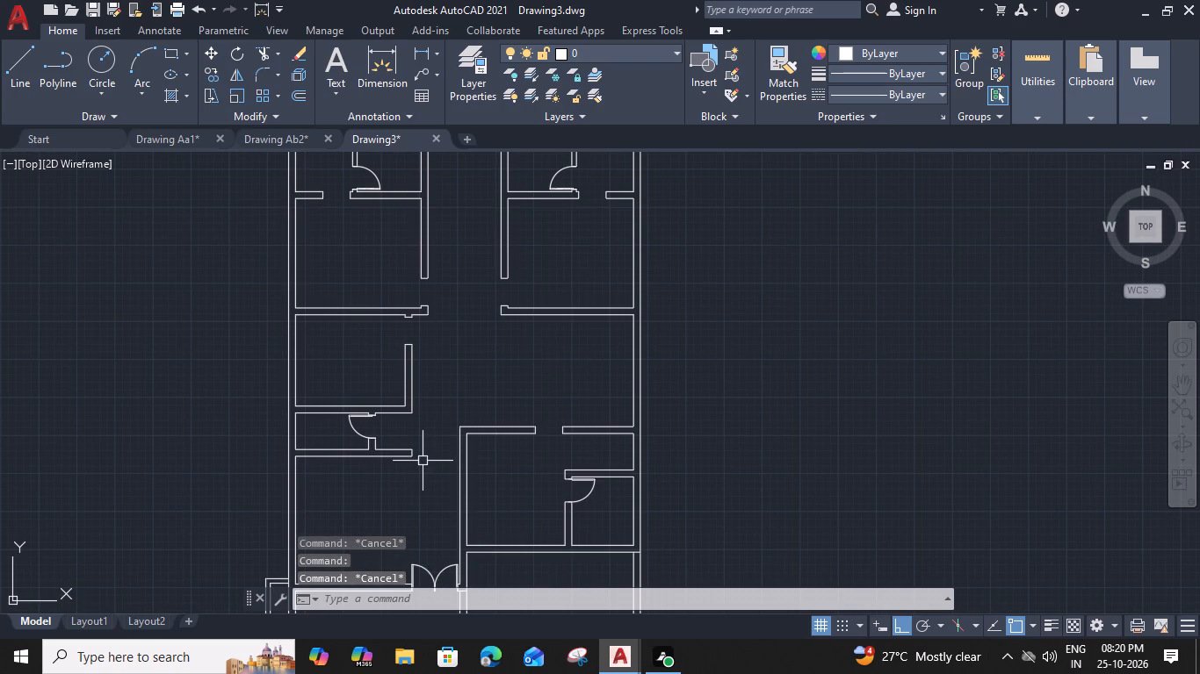
click(355, 430)
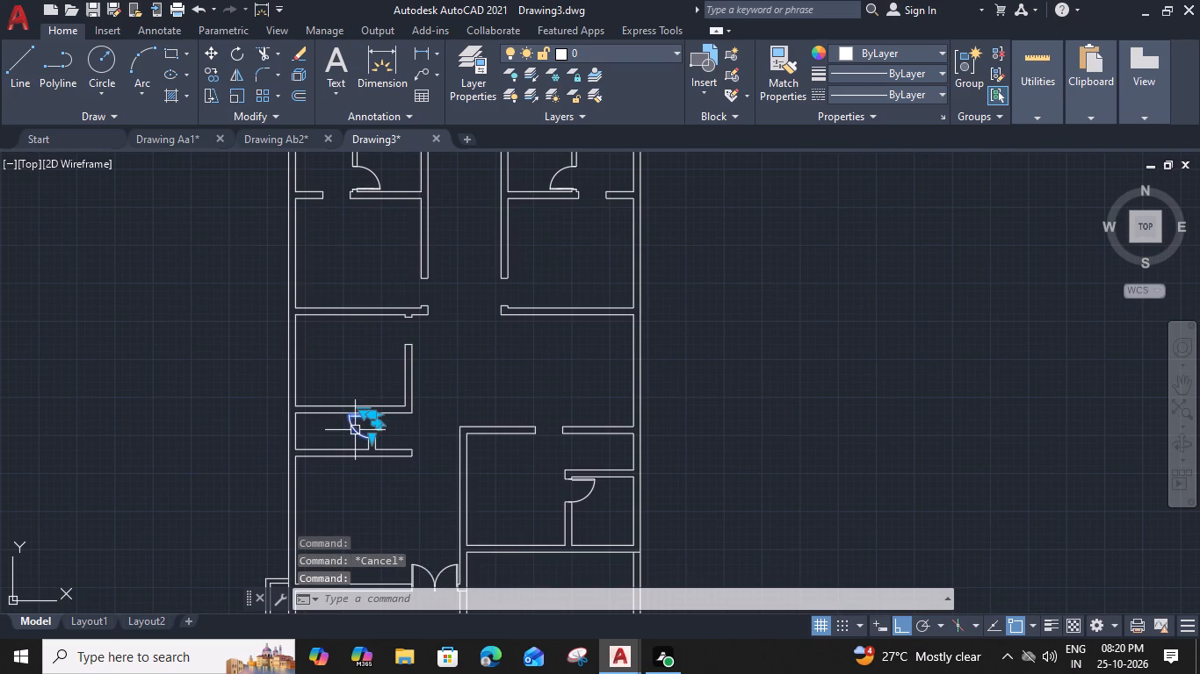
key(v)
key(BackSpace)
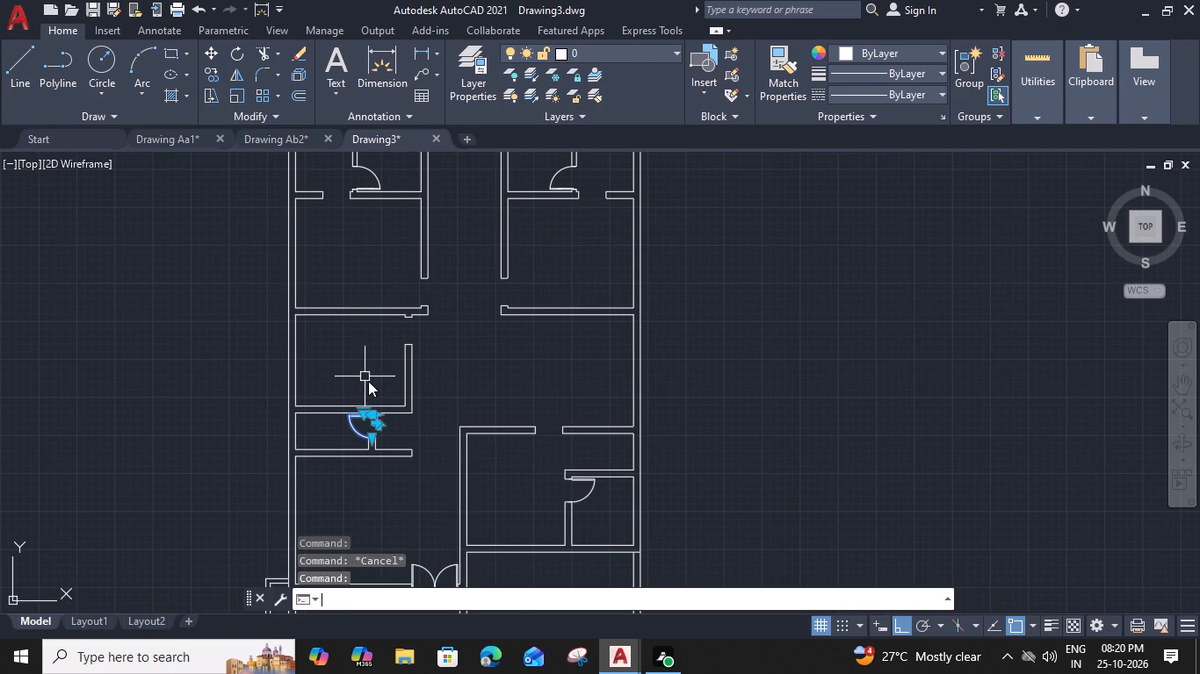
text(co)
key(space)
scroll(373, 416, up, 4)
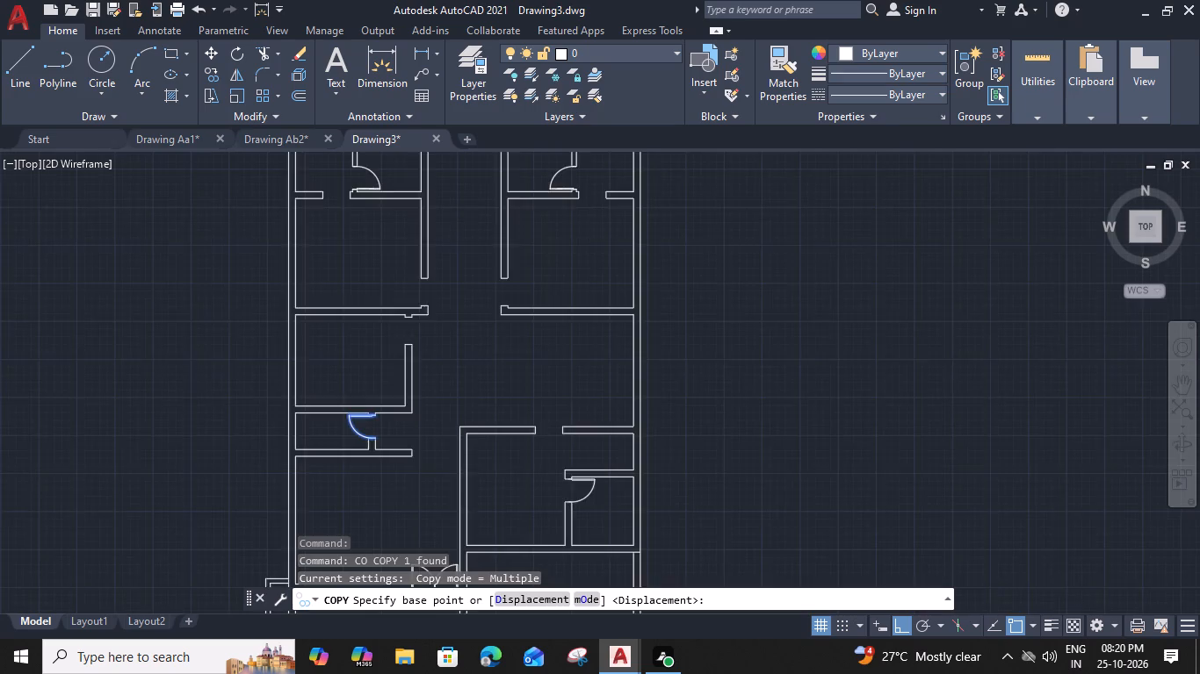
click(380, 414)
right_drag(420, 300, 408, 326)
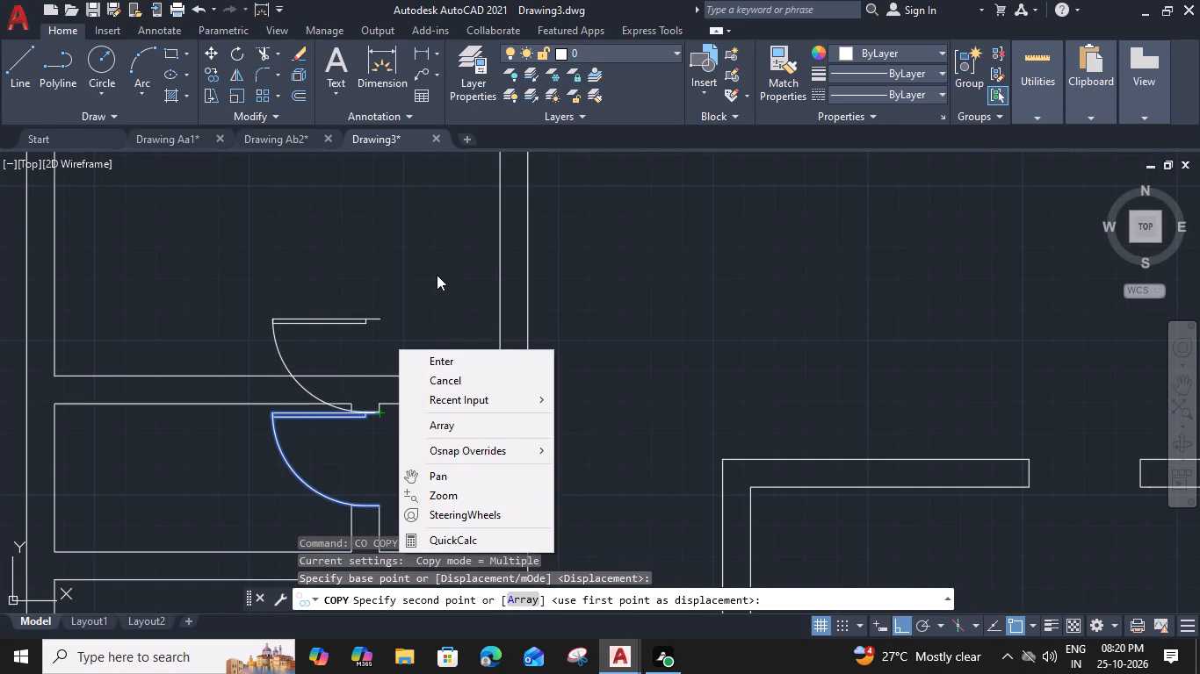
key(Escape)
middle_drag(440, 260, 261, 551)
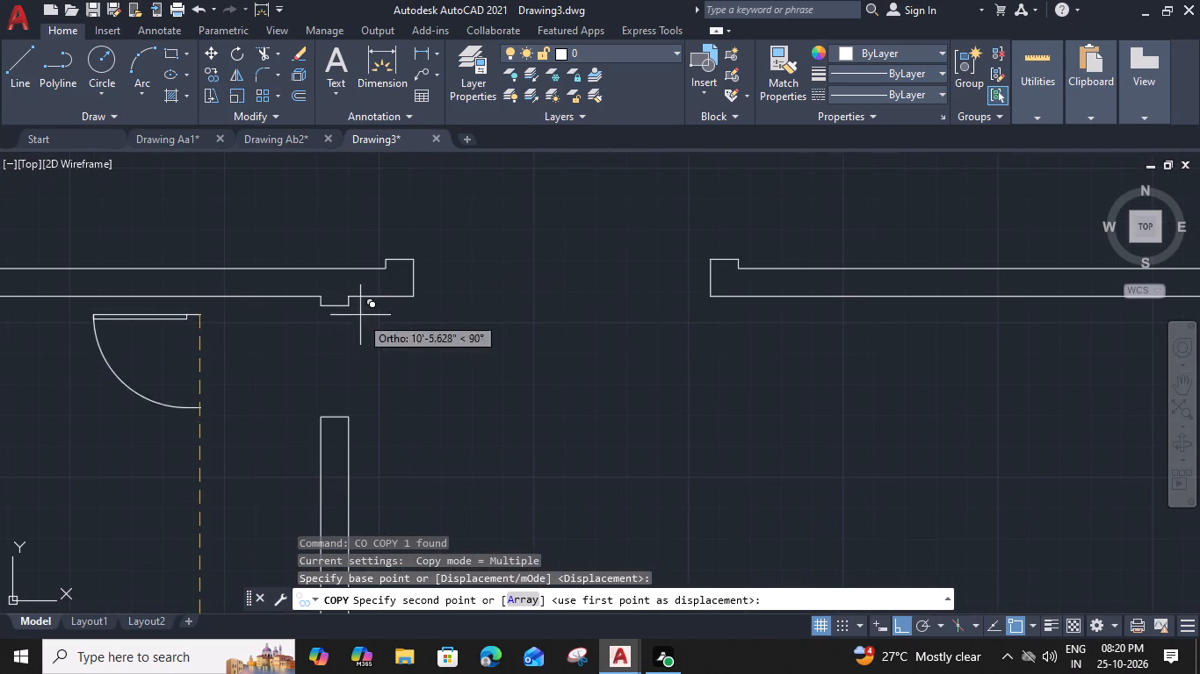
click(349, 304)
key(Escape)
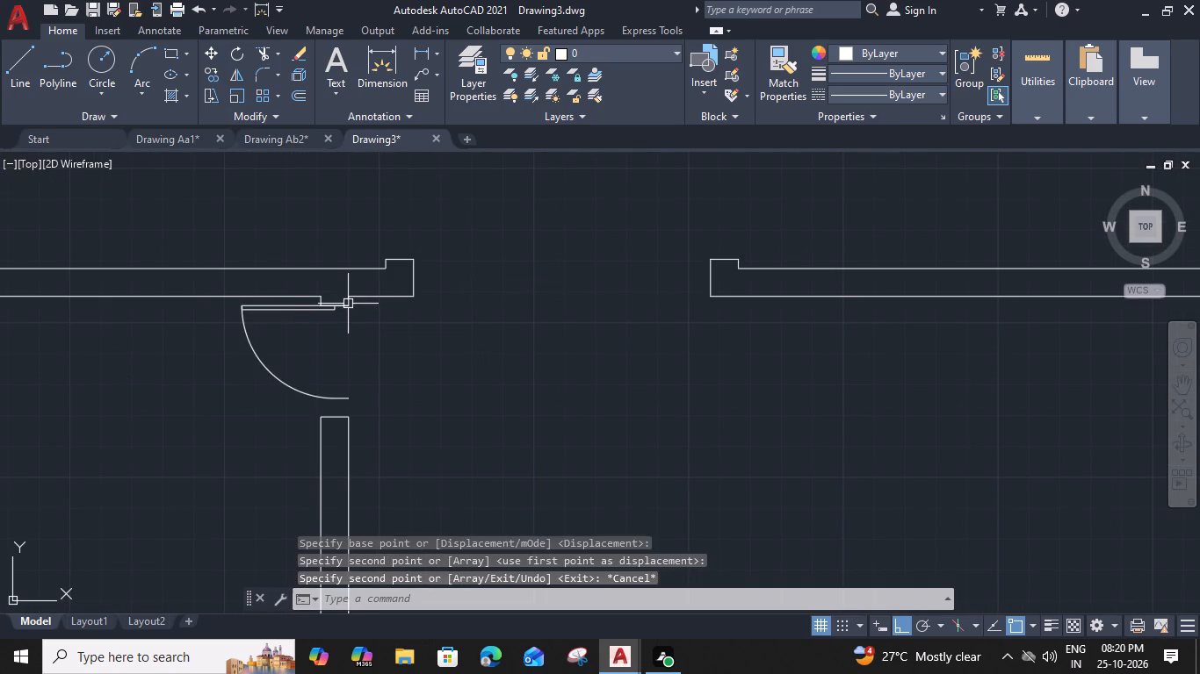
Scale the copied door by reference from its upper jamb corner so that its width spans the full wall opening.
click(293, 305)
text(sc)
key(space)
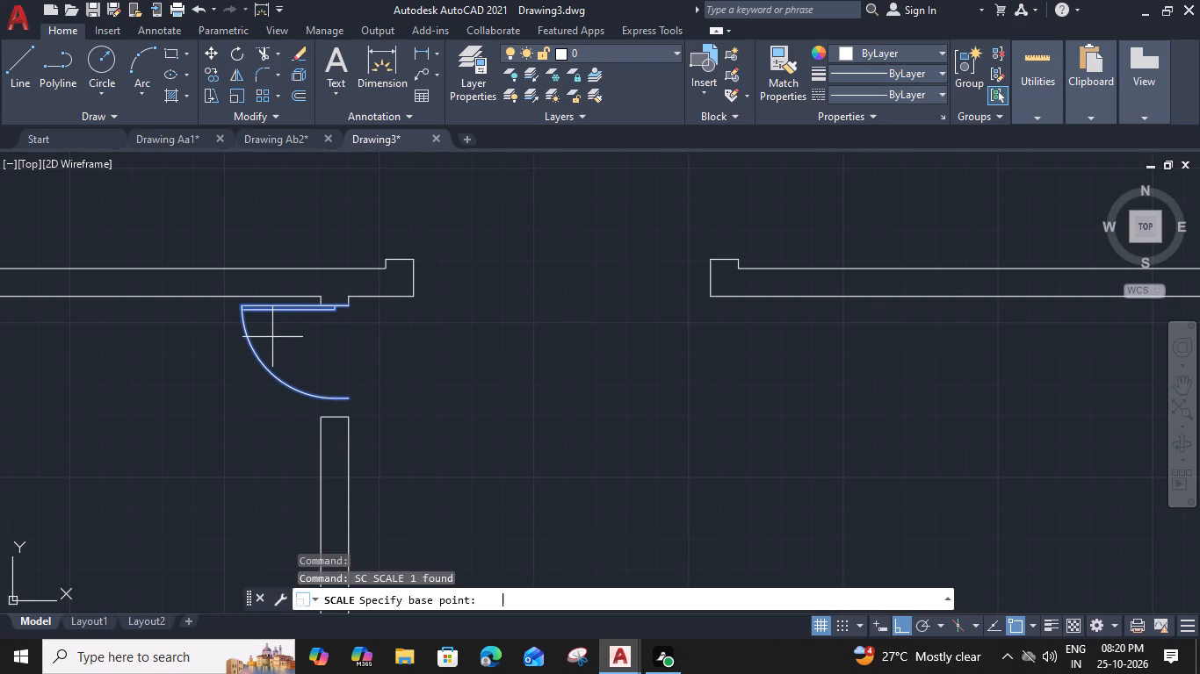
scroll(352, 329, up, 2)
click(343, 267)
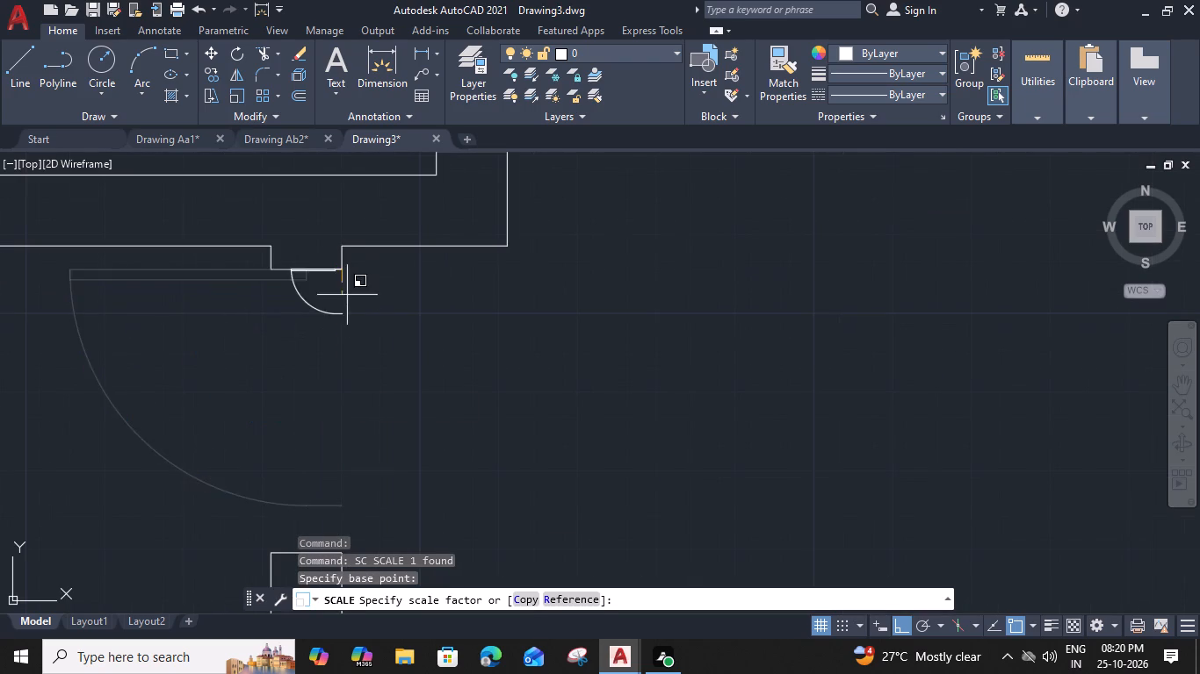
key(r)
key(space)
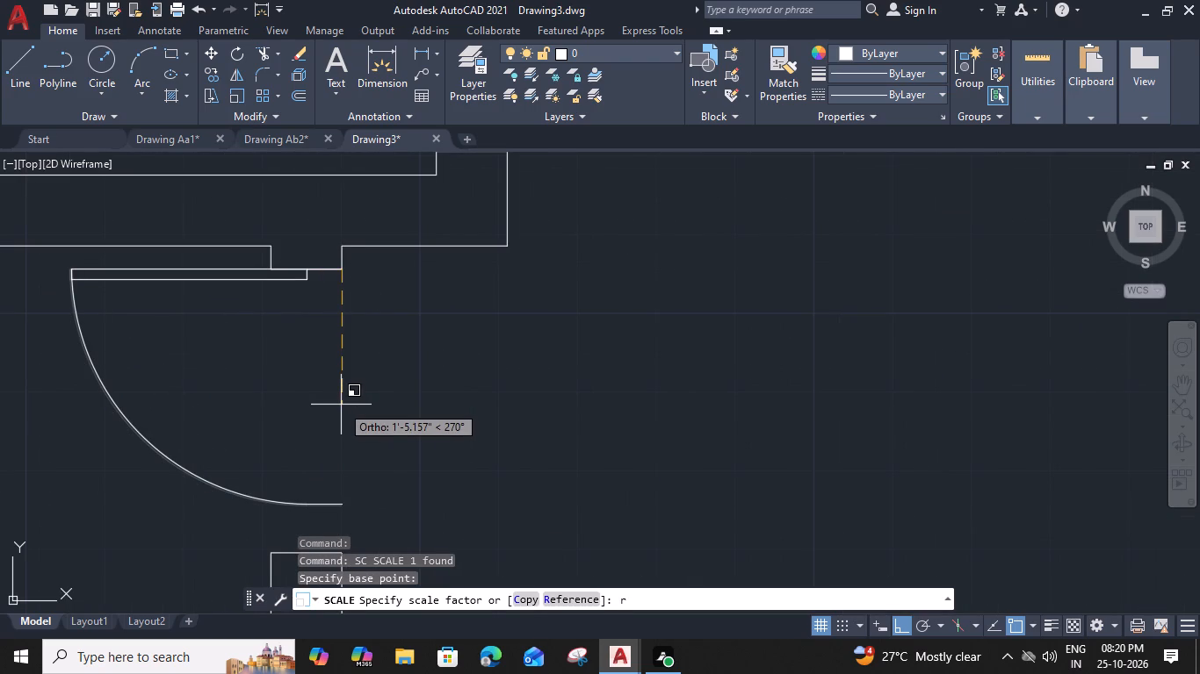
click(343, 265)
middle_drag(349, 419, 365, 262)
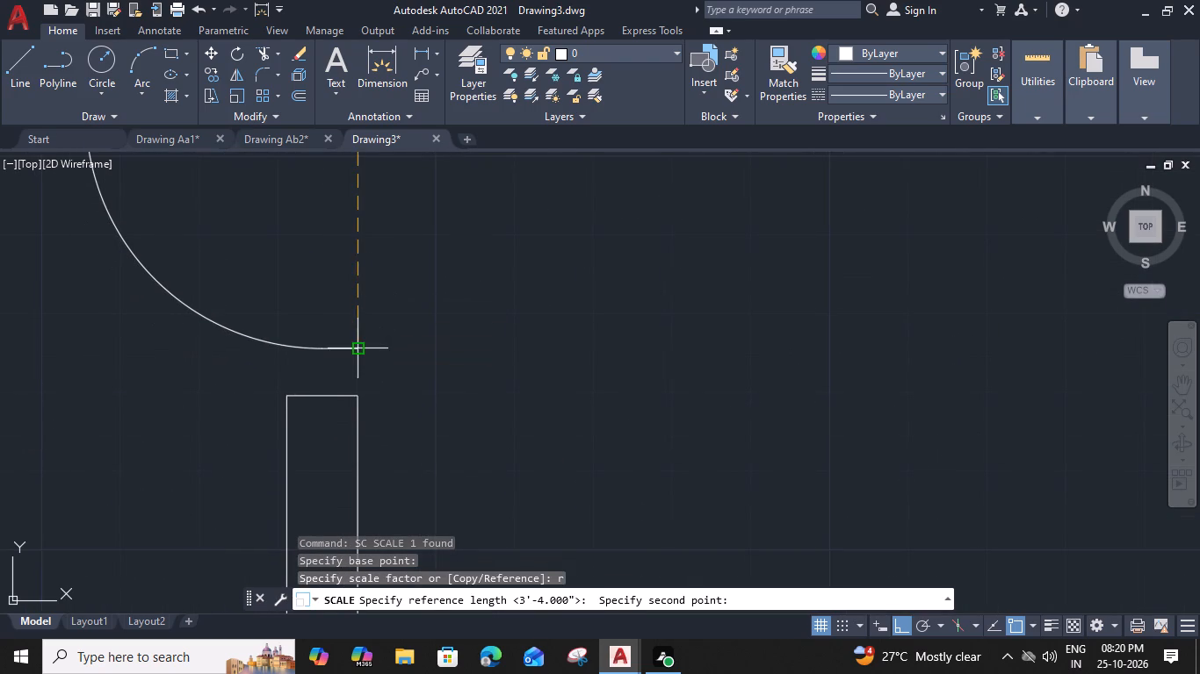
click(358, 348)
click(358, 391)
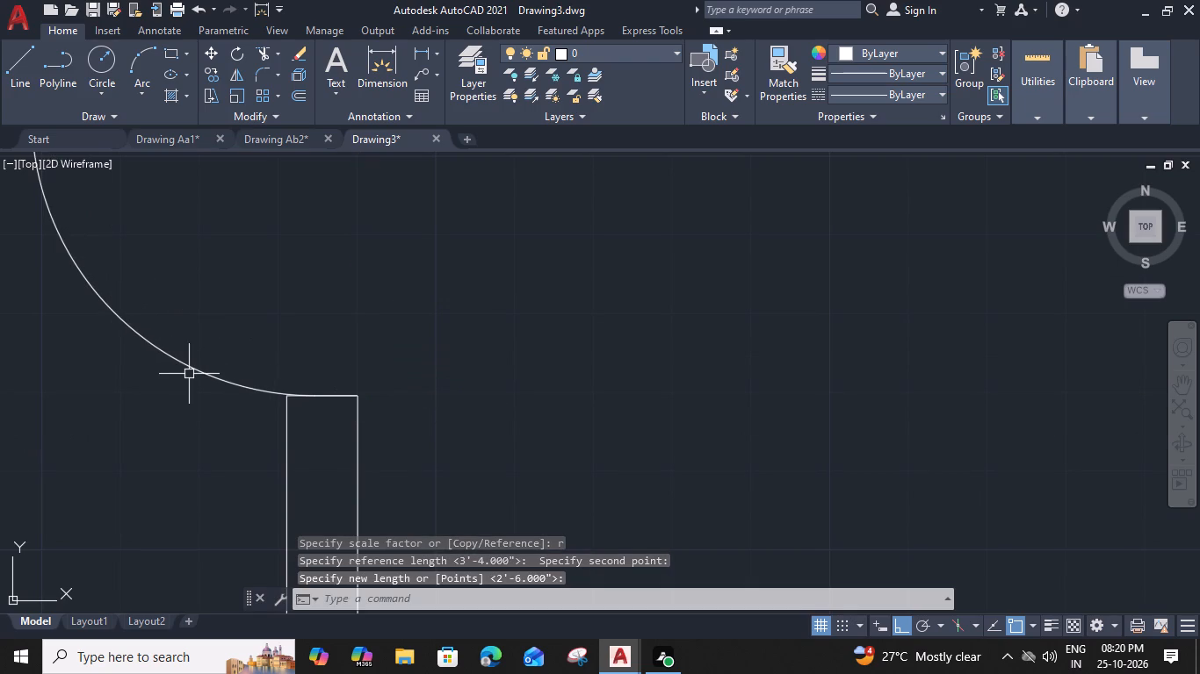
Copy the enlarged door to the two facing corridor openings above and to the opening in the lower-right room's top wall.
click(190, 368)
key(c)
text(o)
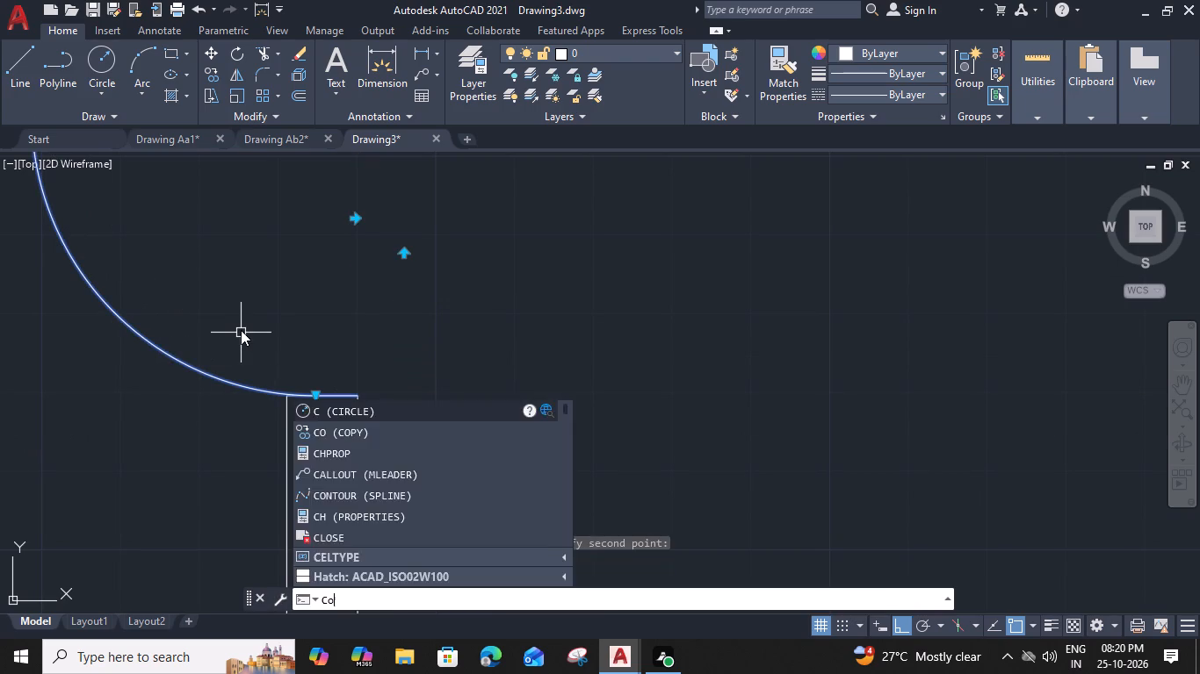
key(space)
scroll(241, 325, down, 3)
middle_drag(241, 327, 238, 448)
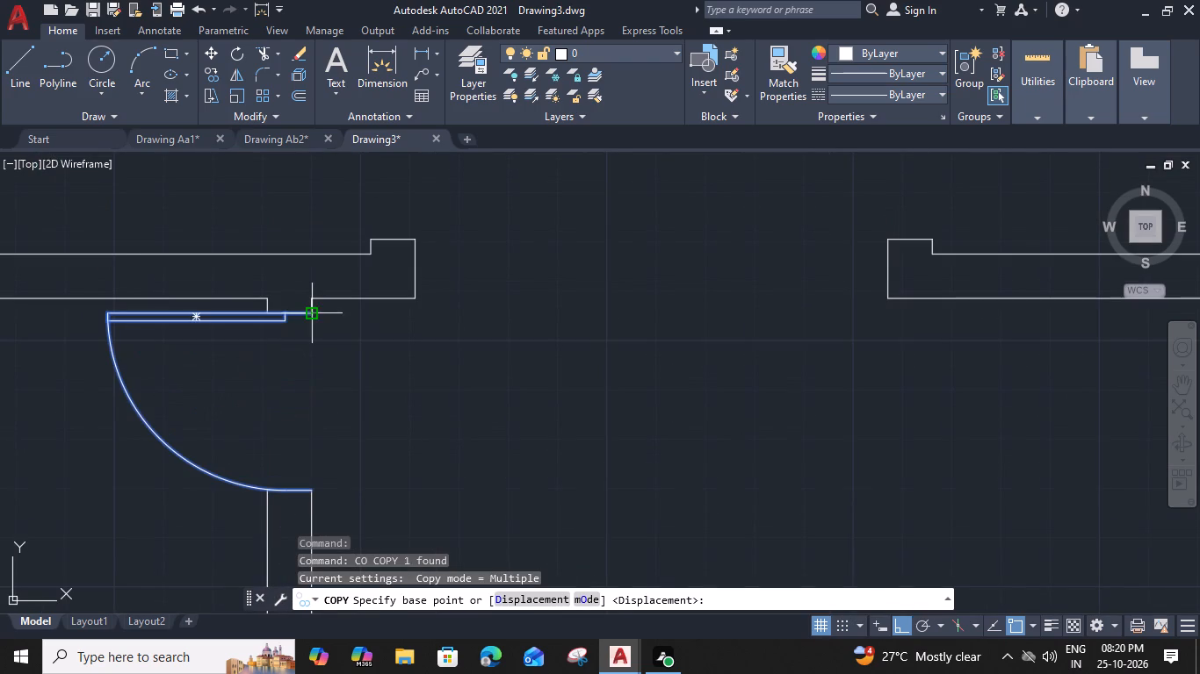
click(313, 312)
middle_drag(352, 189, 279, 396)
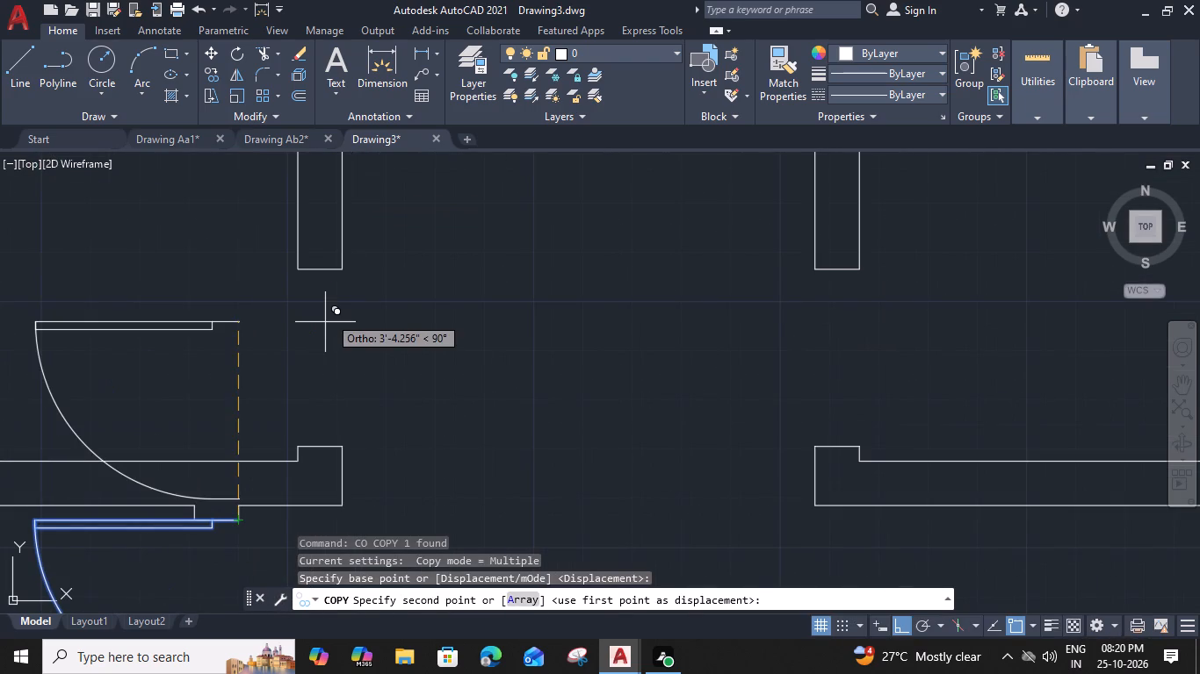
click(345, 270)
middle_drag(431, 301, 198, 321)
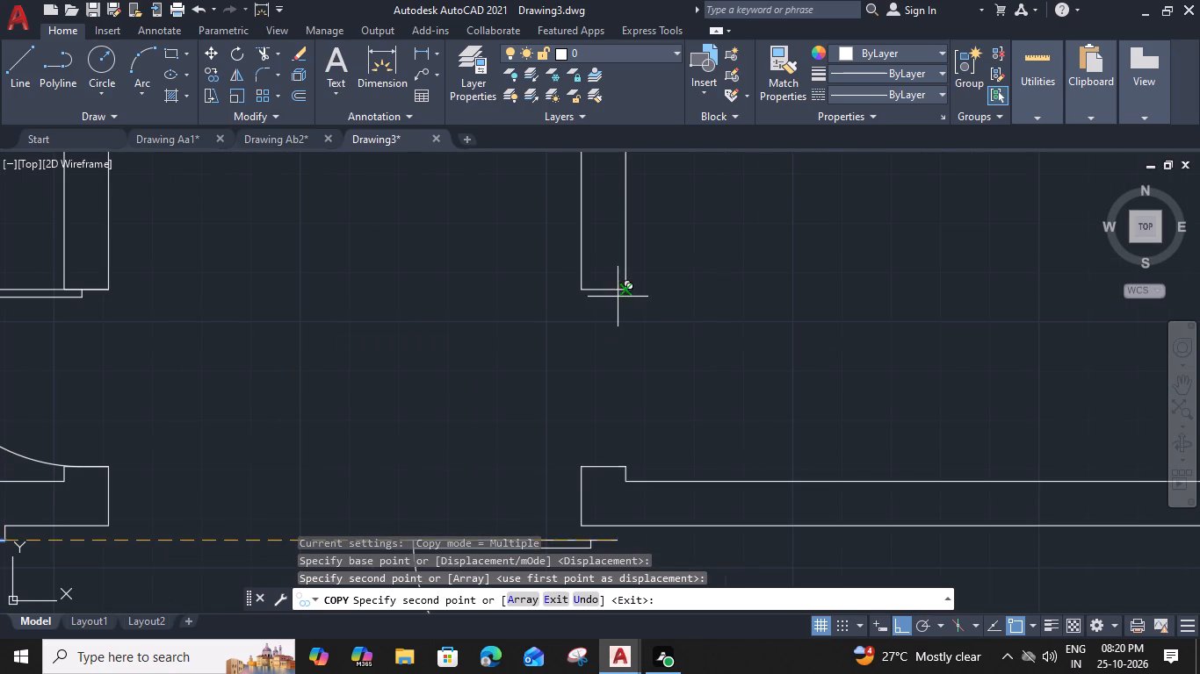
click(625, 290)
scroll(625, 288, down, 3)
middle_drag(577, 436, 572, 384)
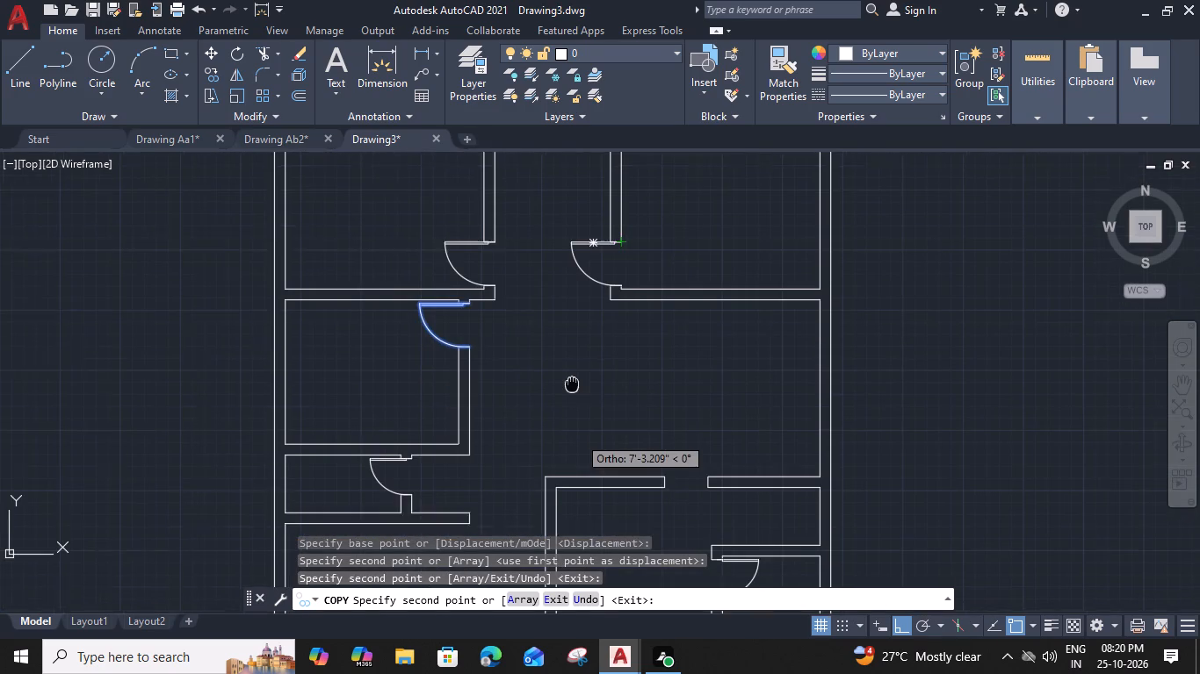
middle_drag(572, 384, 556, 371)
click(690, 461)
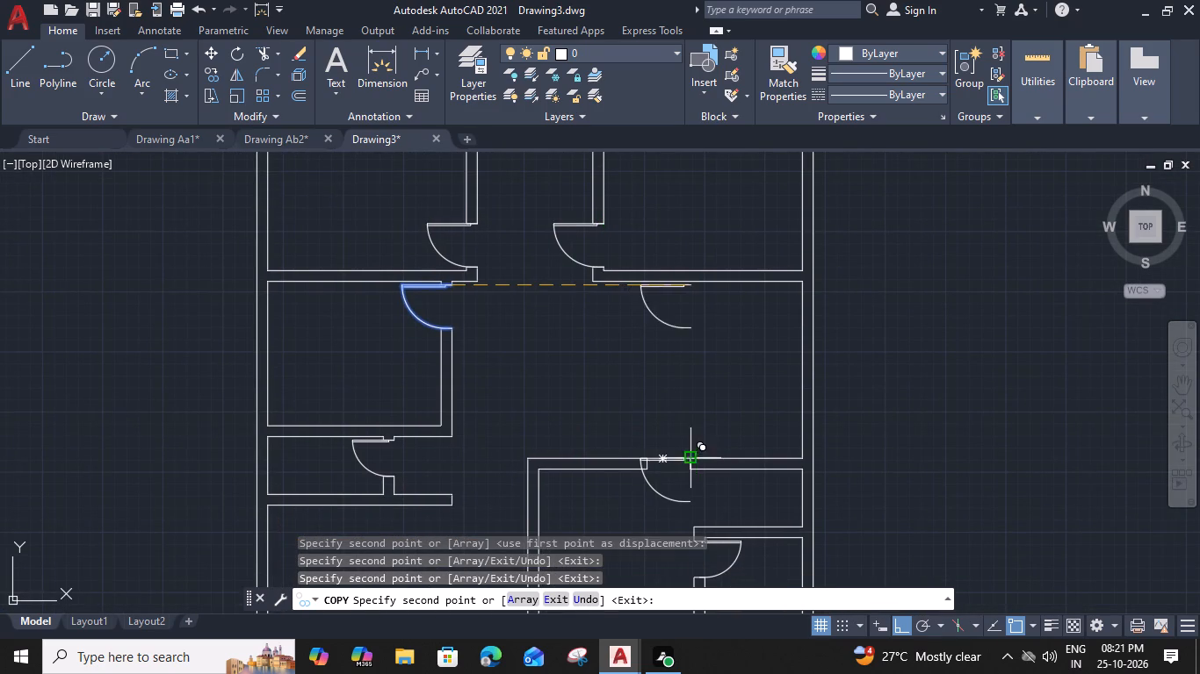
key(Escape)
Flip the left corridor door vertically and the right one both ways, so both swing into their rooms from the lower jambs.
click(676, 455)
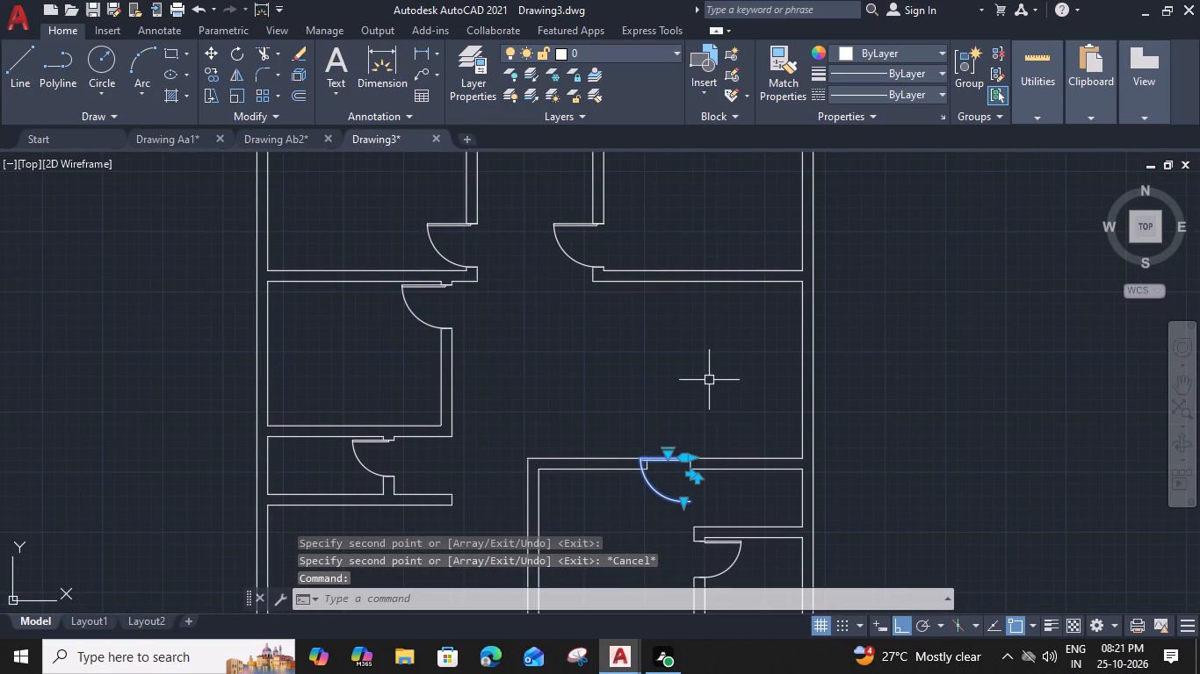
middle_drag(479, 319, 462, 405)
click(423, 333)
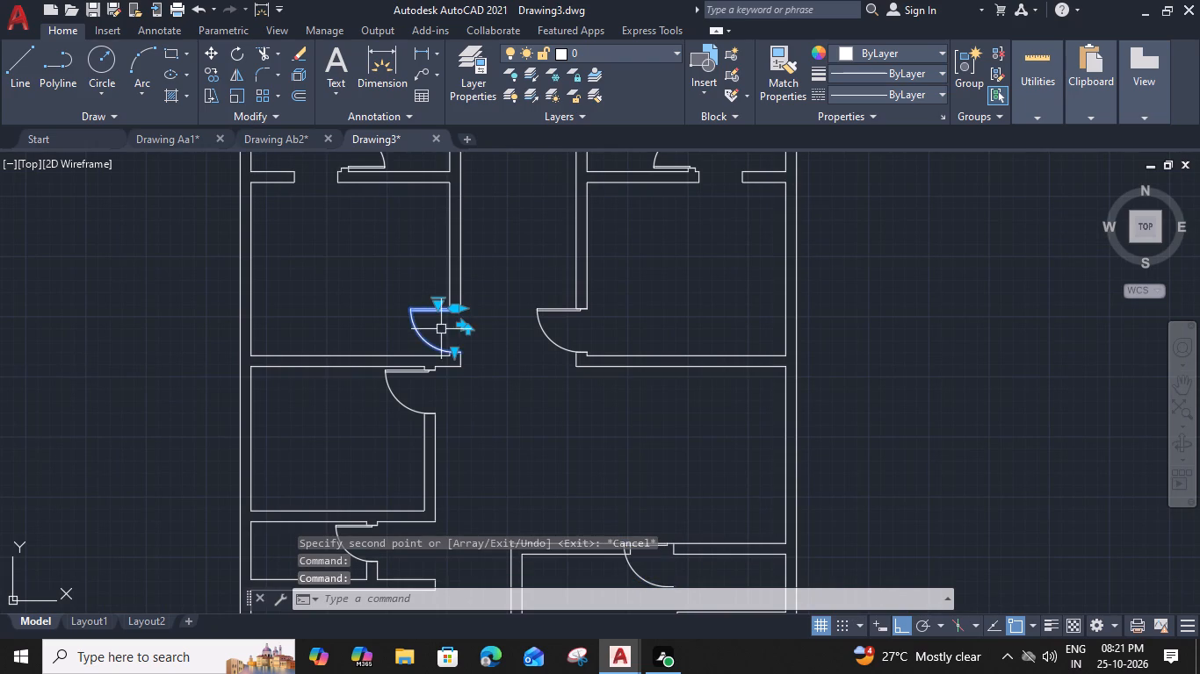
click(472, 326)
click(556, 348)
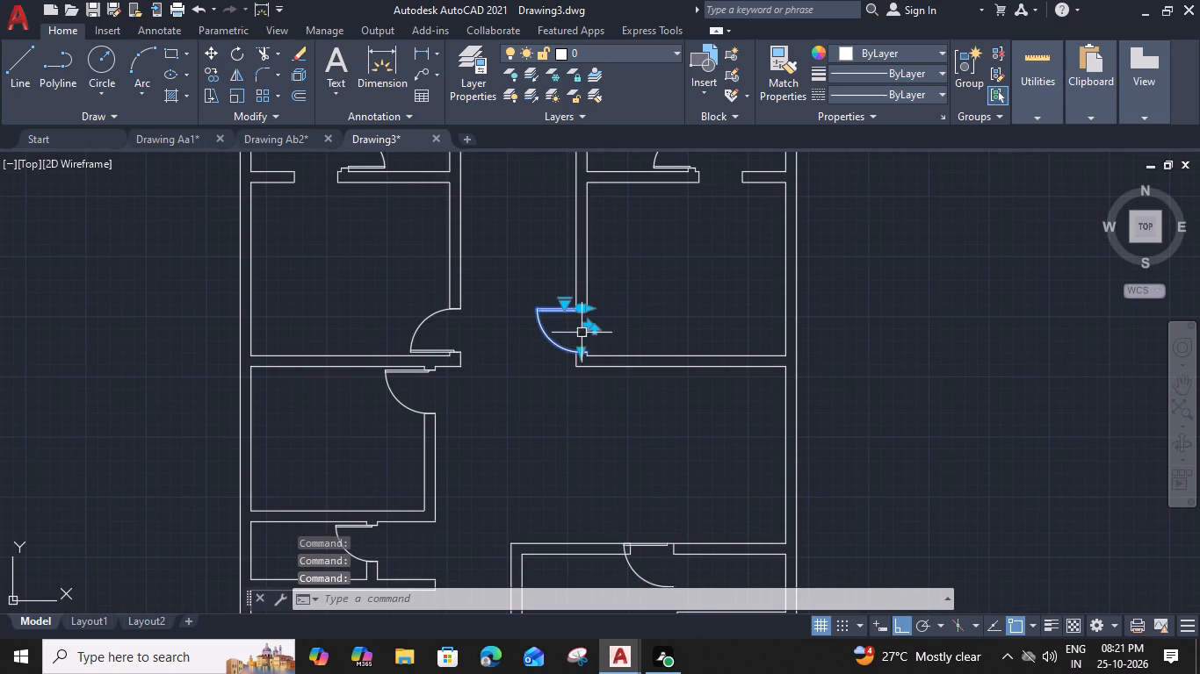
click(583, 326)
click(576, 332)
key(Escape)
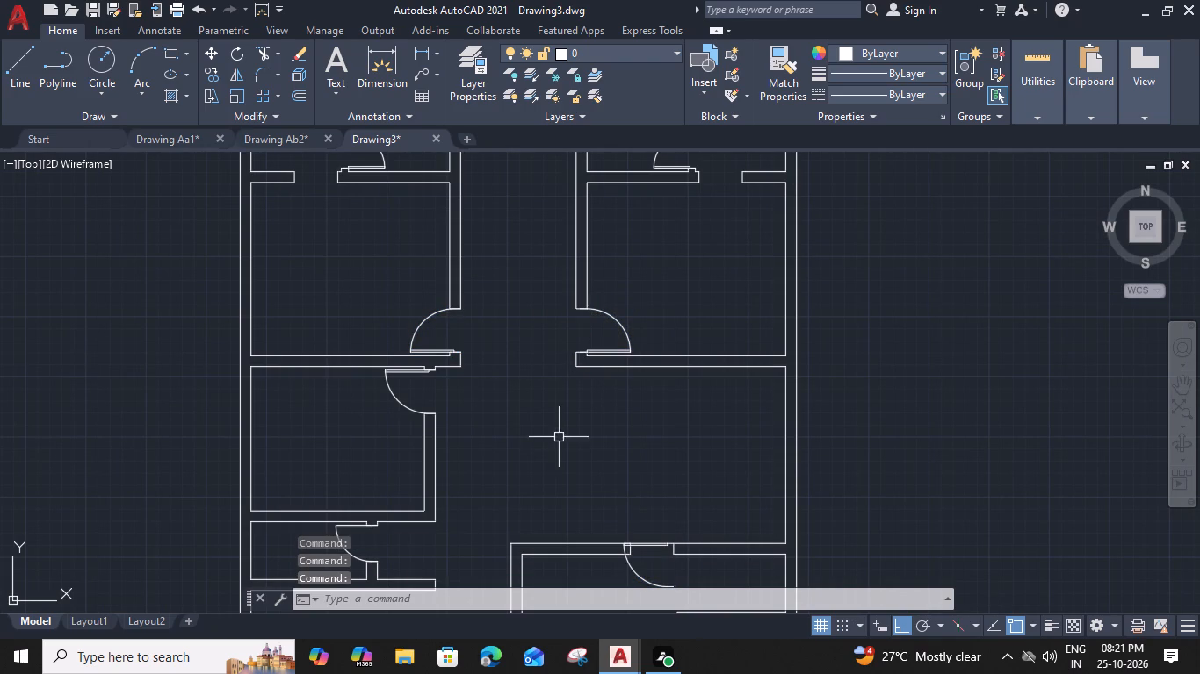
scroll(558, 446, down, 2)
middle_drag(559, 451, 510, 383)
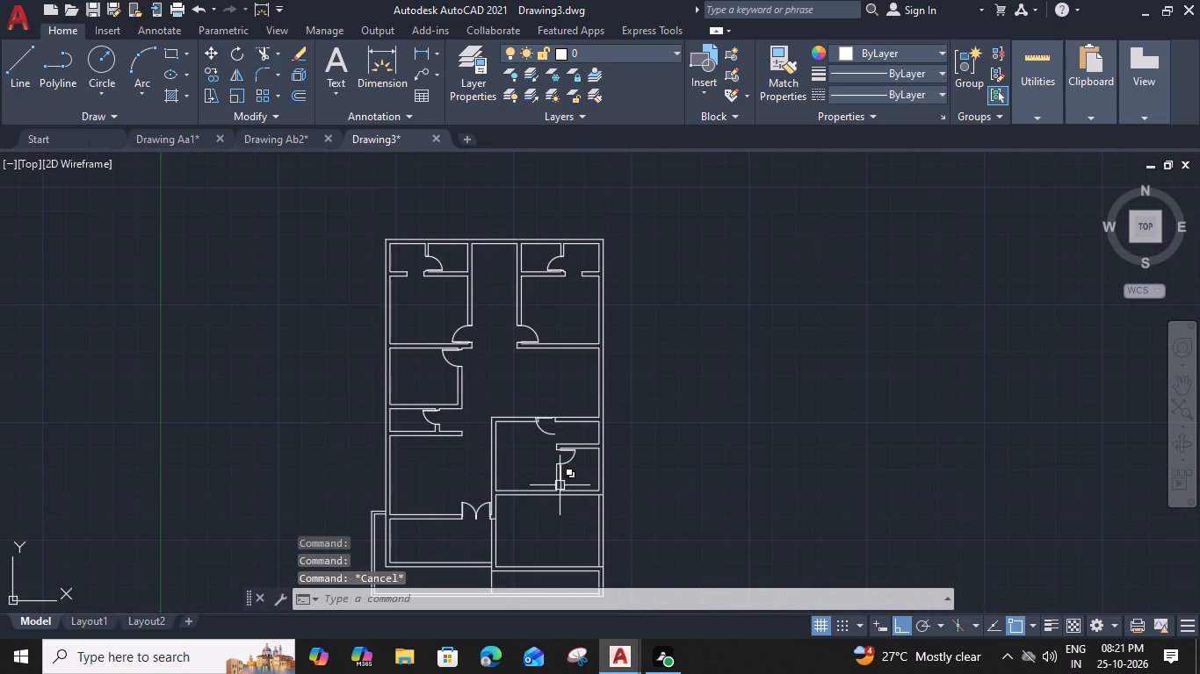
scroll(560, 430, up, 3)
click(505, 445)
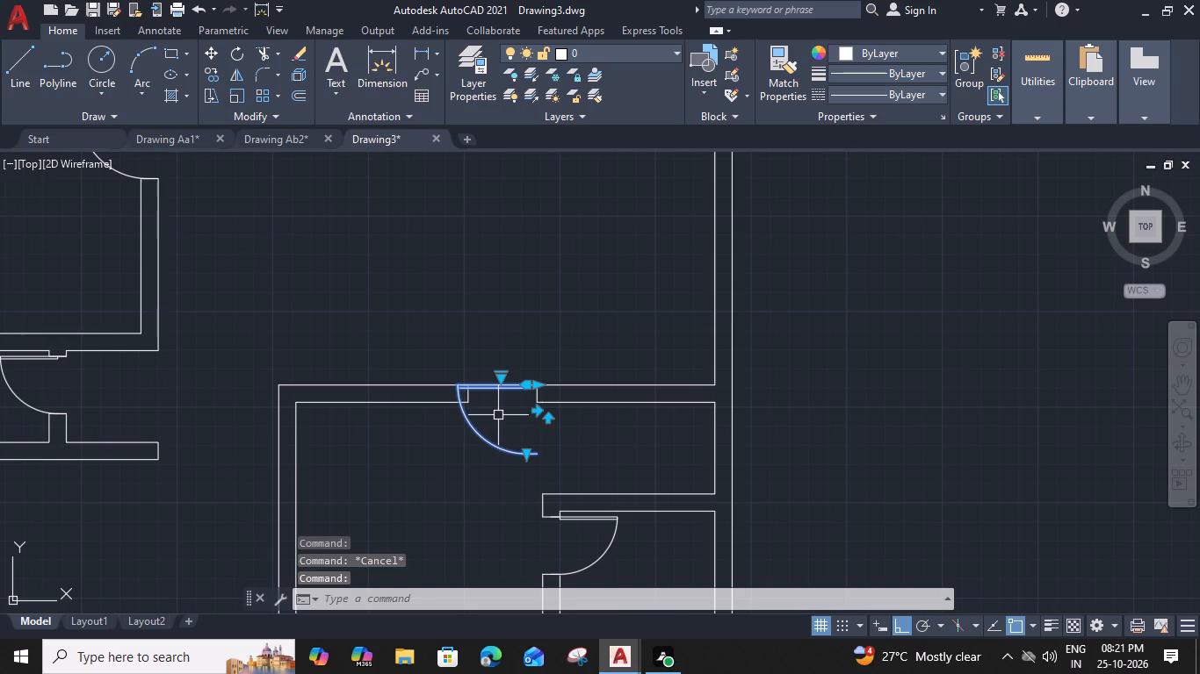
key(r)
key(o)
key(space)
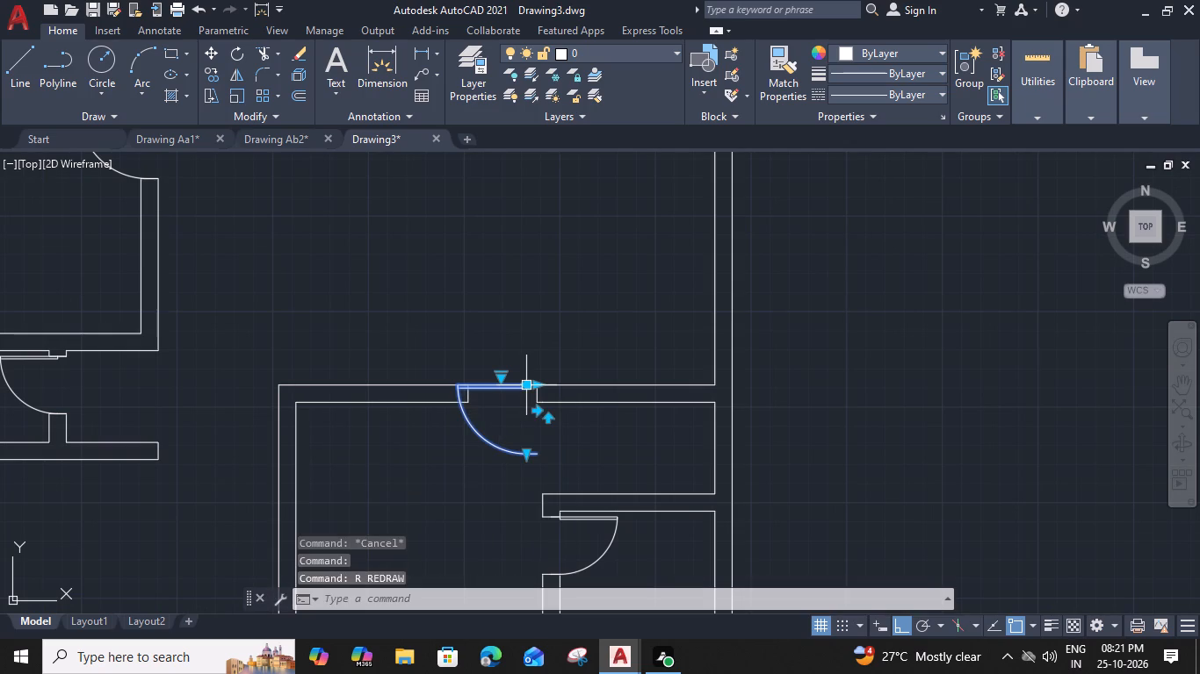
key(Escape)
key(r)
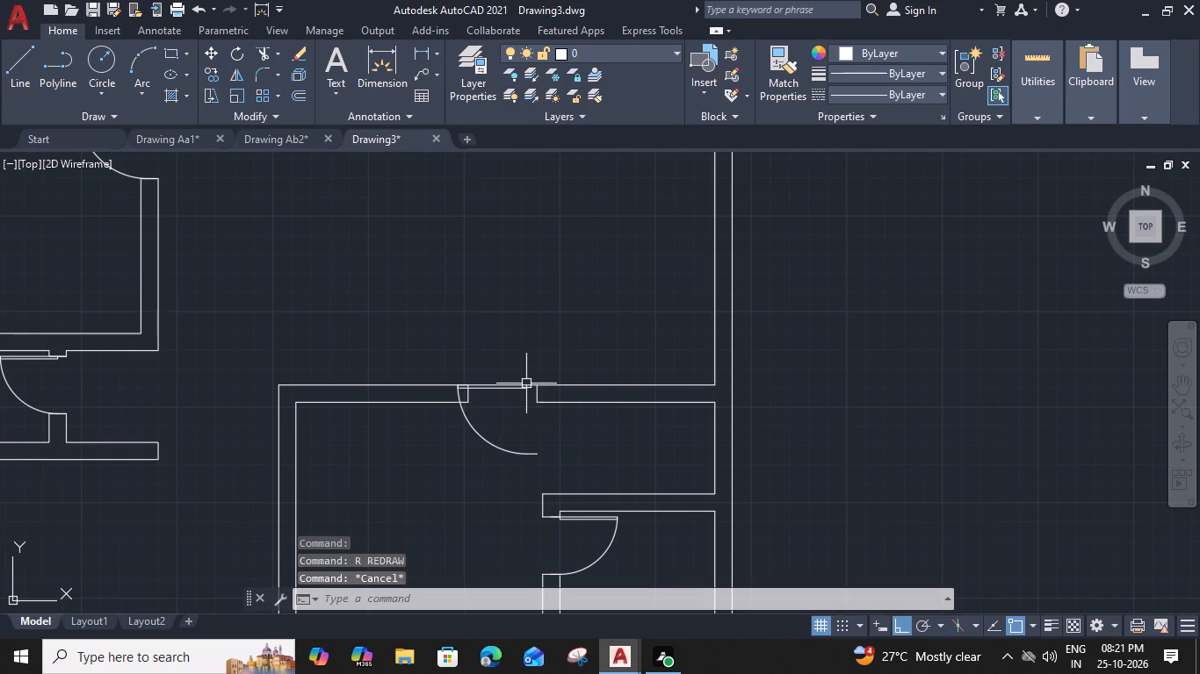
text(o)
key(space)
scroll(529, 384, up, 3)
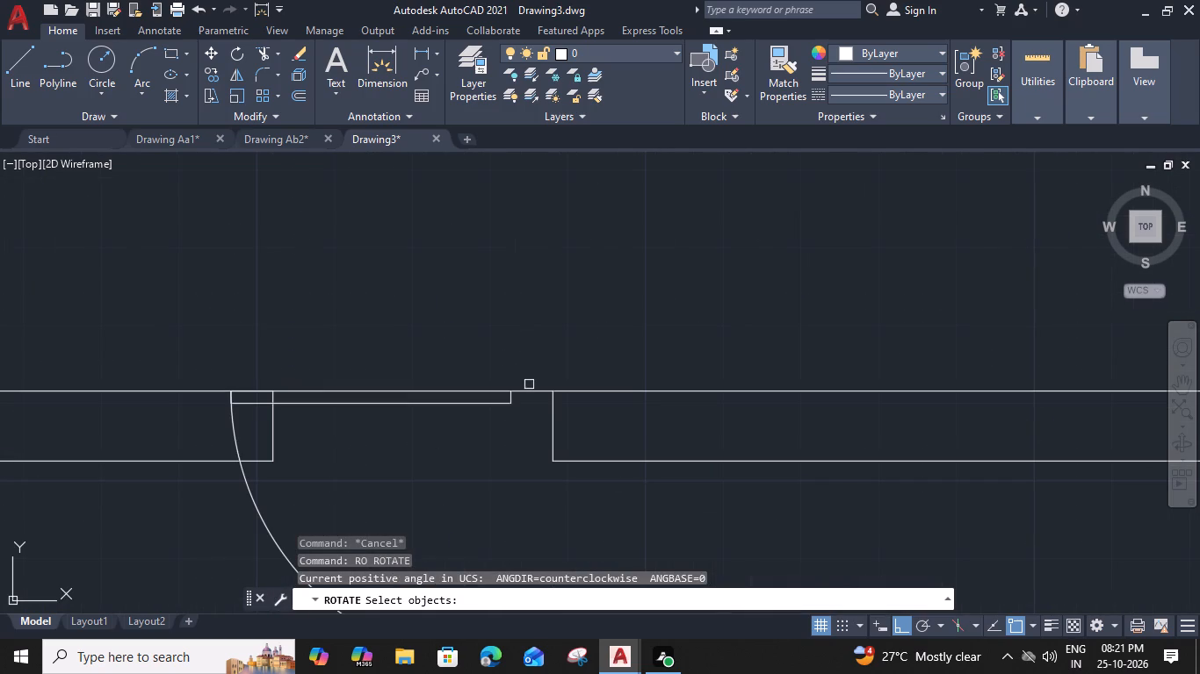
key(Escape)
Rotate the door in the lower-right room's top wall 90 degrees clockwise about the right jamb's upper corner.
click(524, 366)
click(454, 439)
key(r)
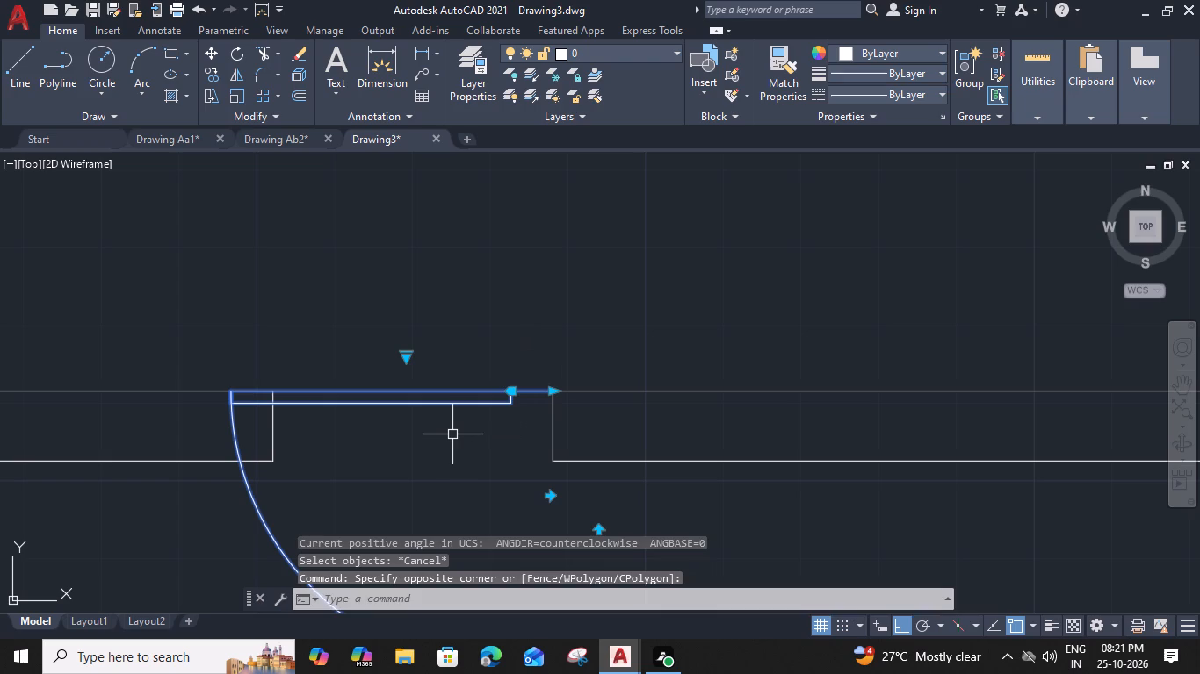
text(o)
key(space)
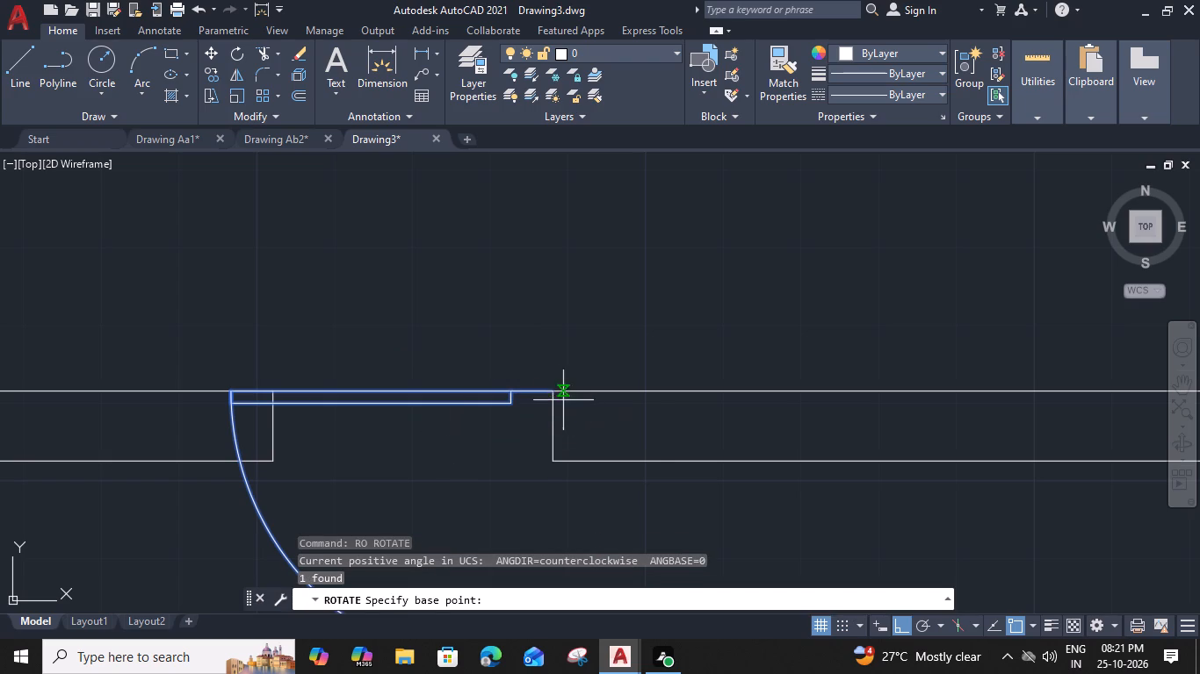
click(553, 392)
click(558, 461)
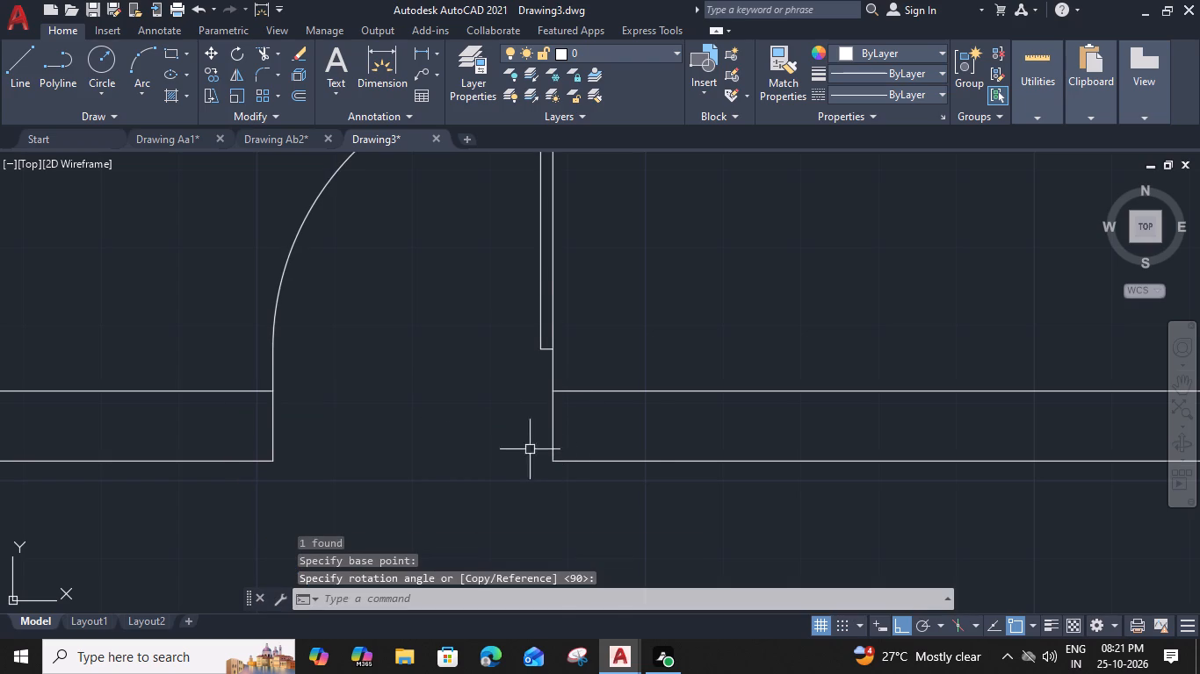
Flip the rotated door both ways so it hangs on the left jamb and swings down into the room.
drag(567, 281, 550, 287)
click(478, 321)
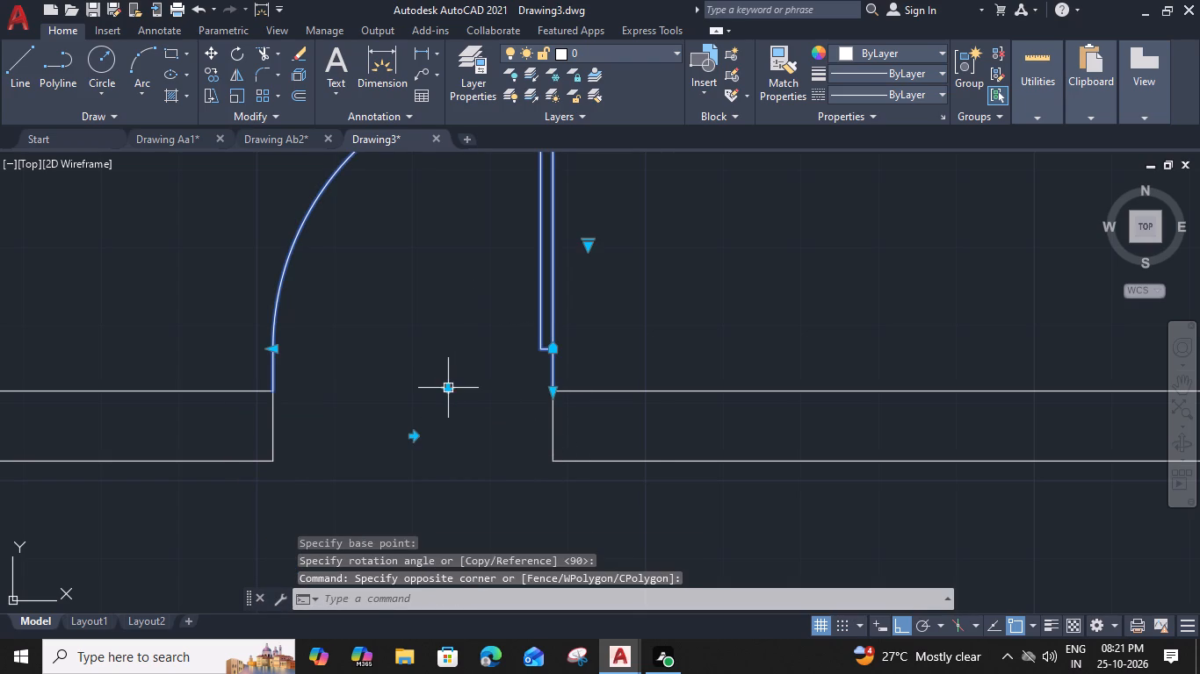
click(450, 384)
click(410, 303)
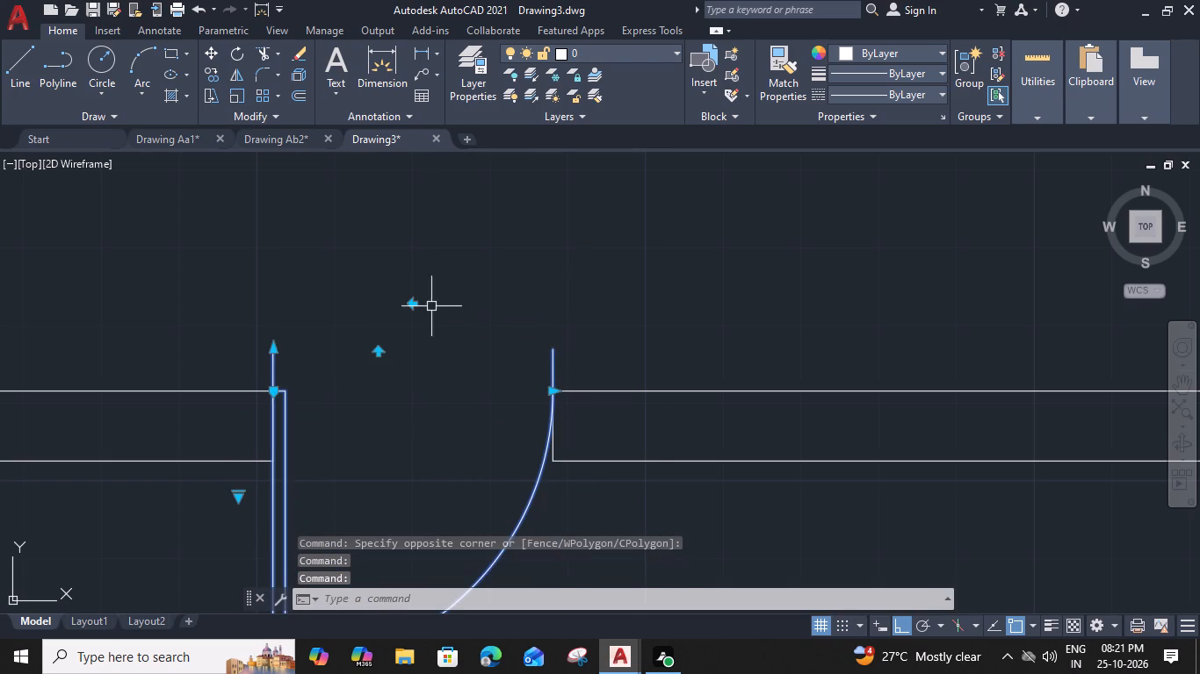
Move the door down, snapping the upper end of its left frame line to the left jamb's upper corner.
text(m)
key(space)
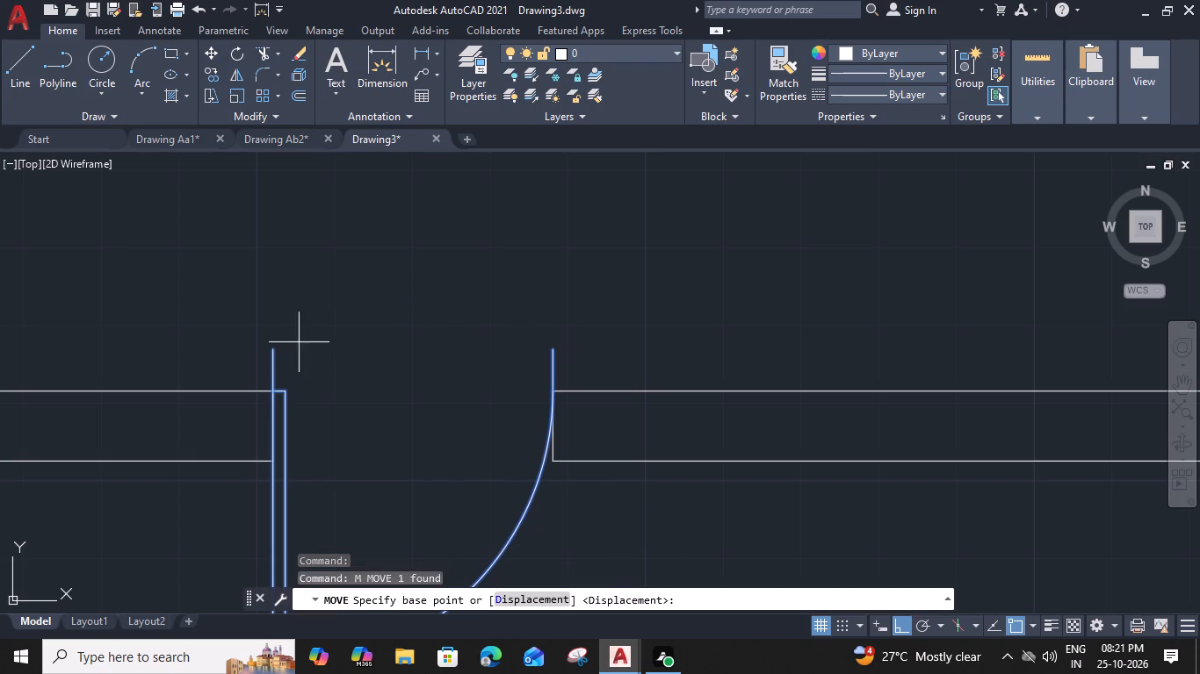
click(272, 347)
click(275, 396)
scroll(296, 391, down, 3)
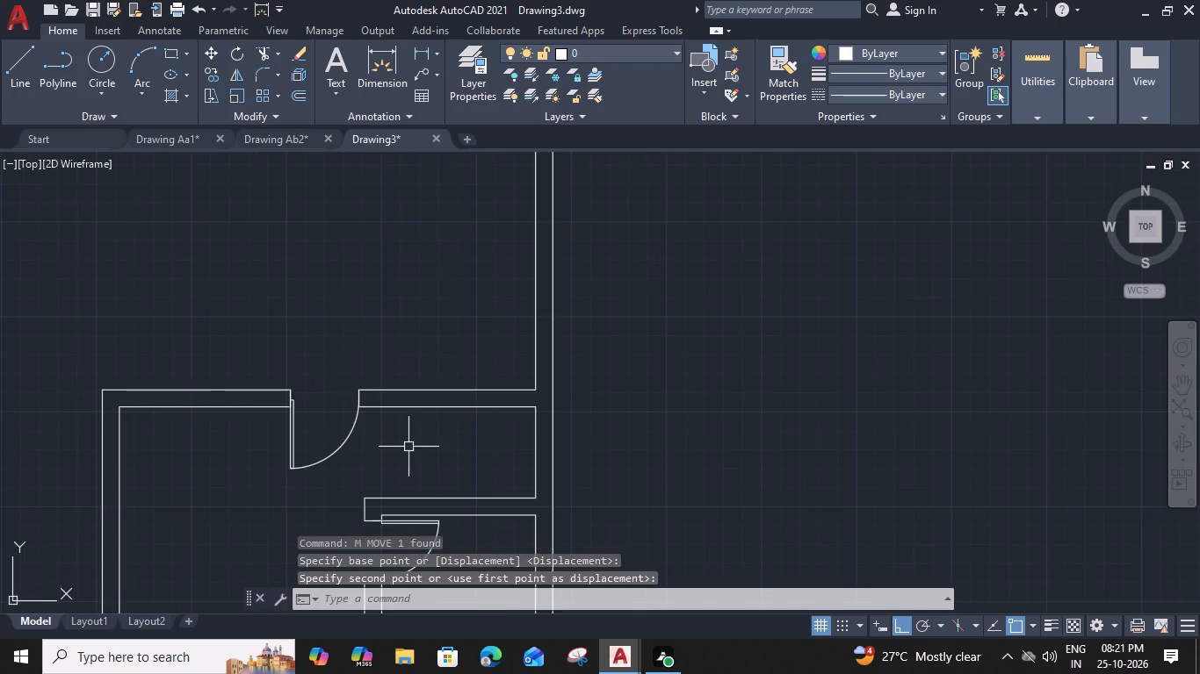
Flip the same door horizontally so its leaf hangs on the right jamb.
middle_drag(408, 447, 516, 386)
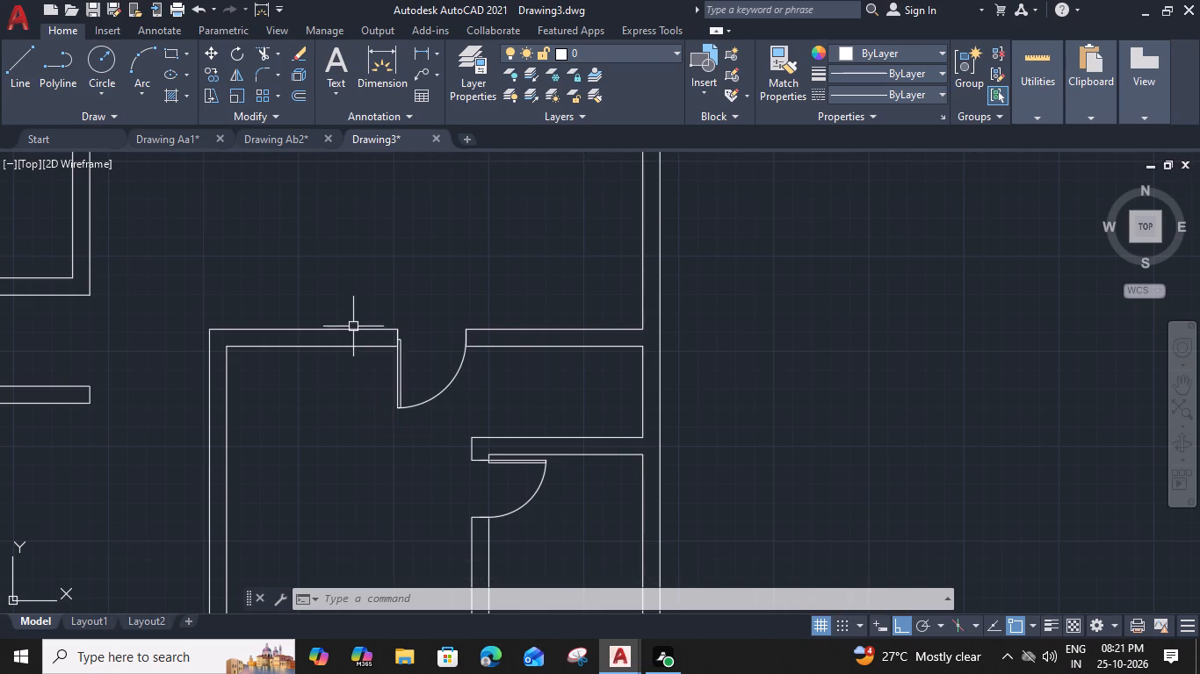
click(420, 394)
click(376, 440)
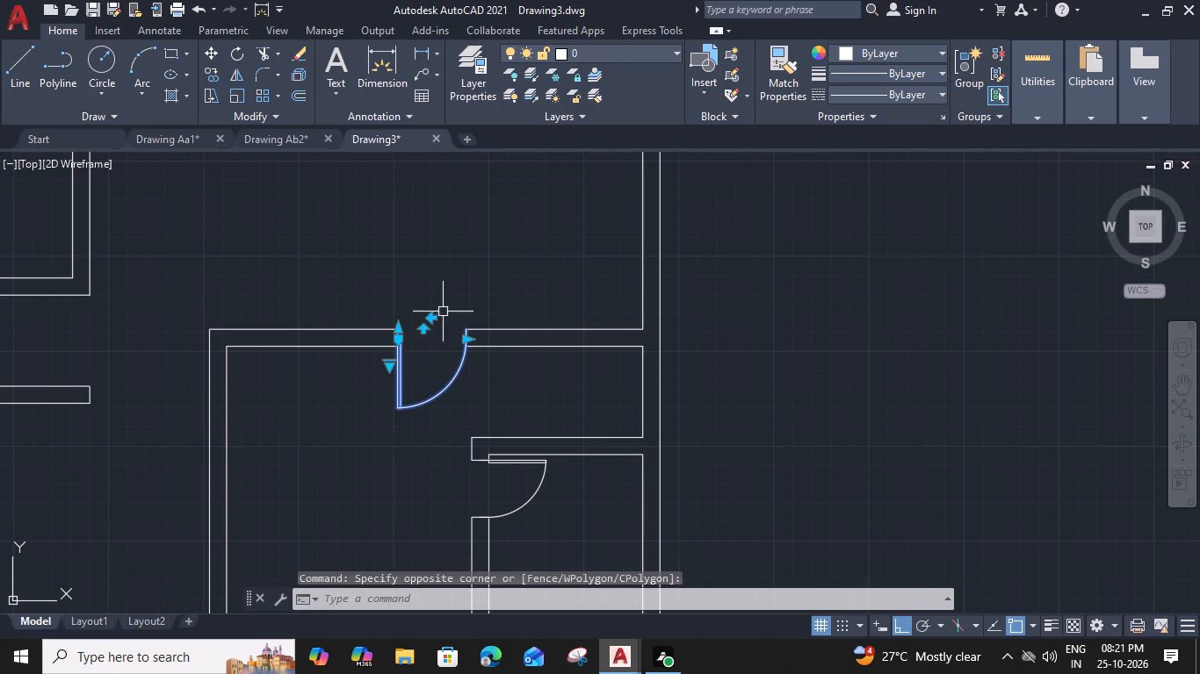
click(433, 318)
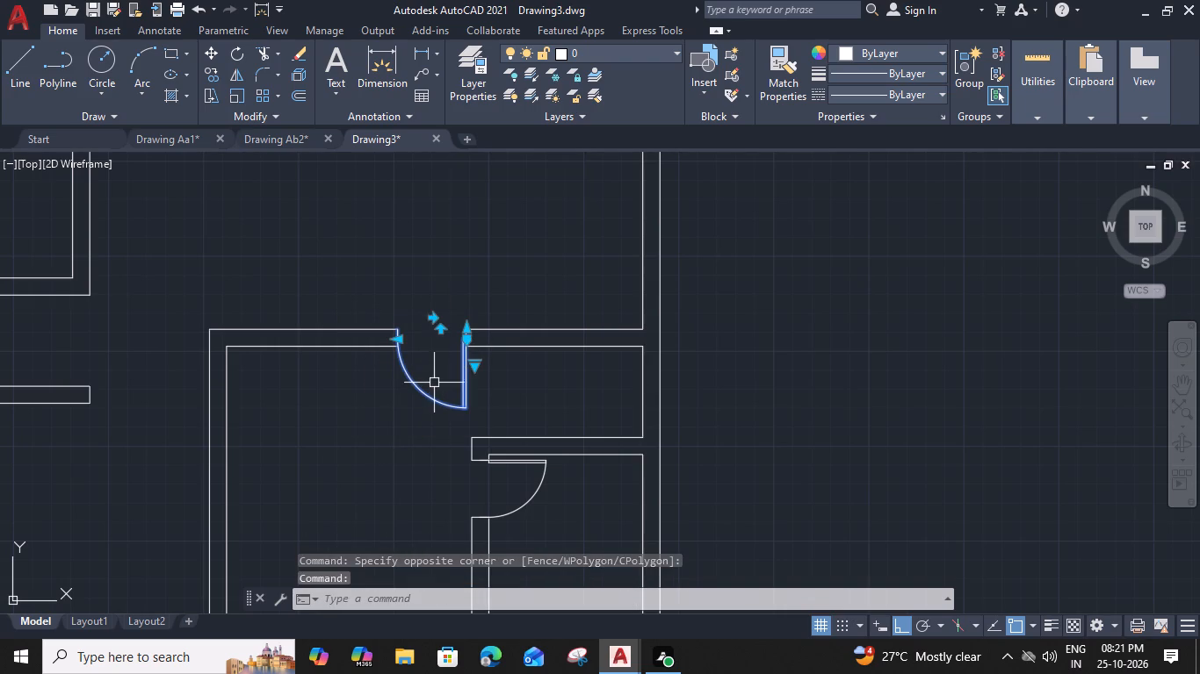
key(Escape)
Draw a rectangle 9" long and 6' wide in the open hall below the corridor, using the Dimensions option.
scroll(378, 387, down, 2)
middle_drag(383, 389, 638, 455)
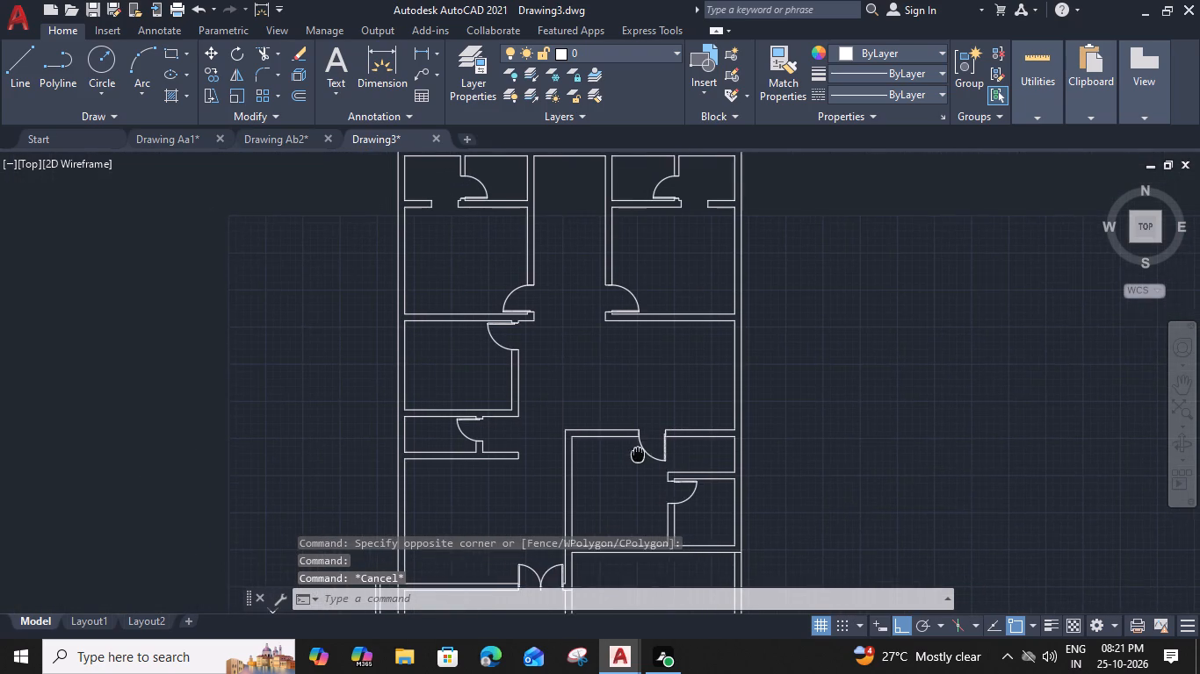
middle_drag(638, 455, 638, 445)
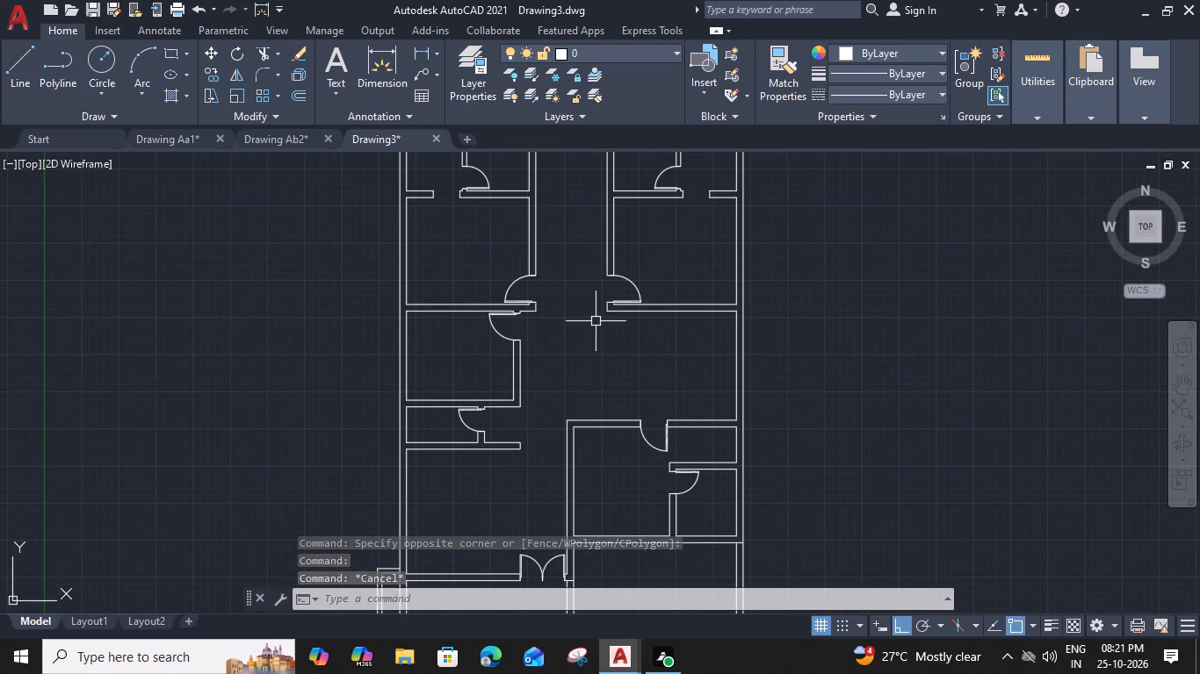
text(rec)
key(space)
click(560, 312)
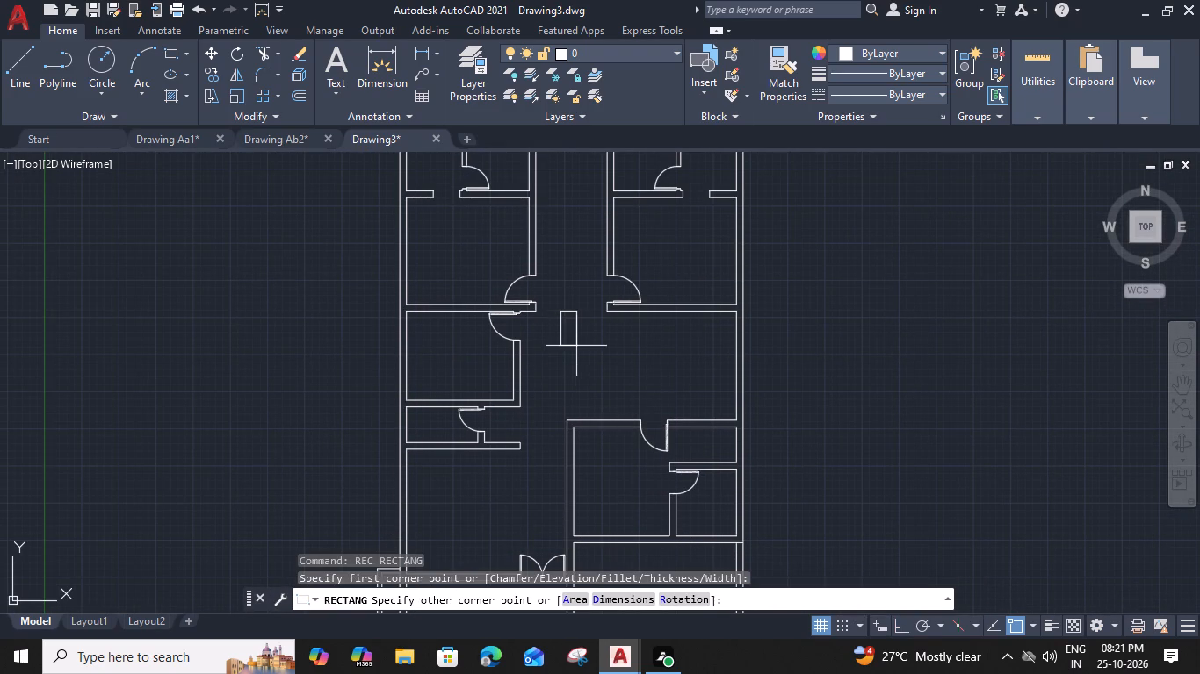
middle_drag(575, 369, 539, 392)
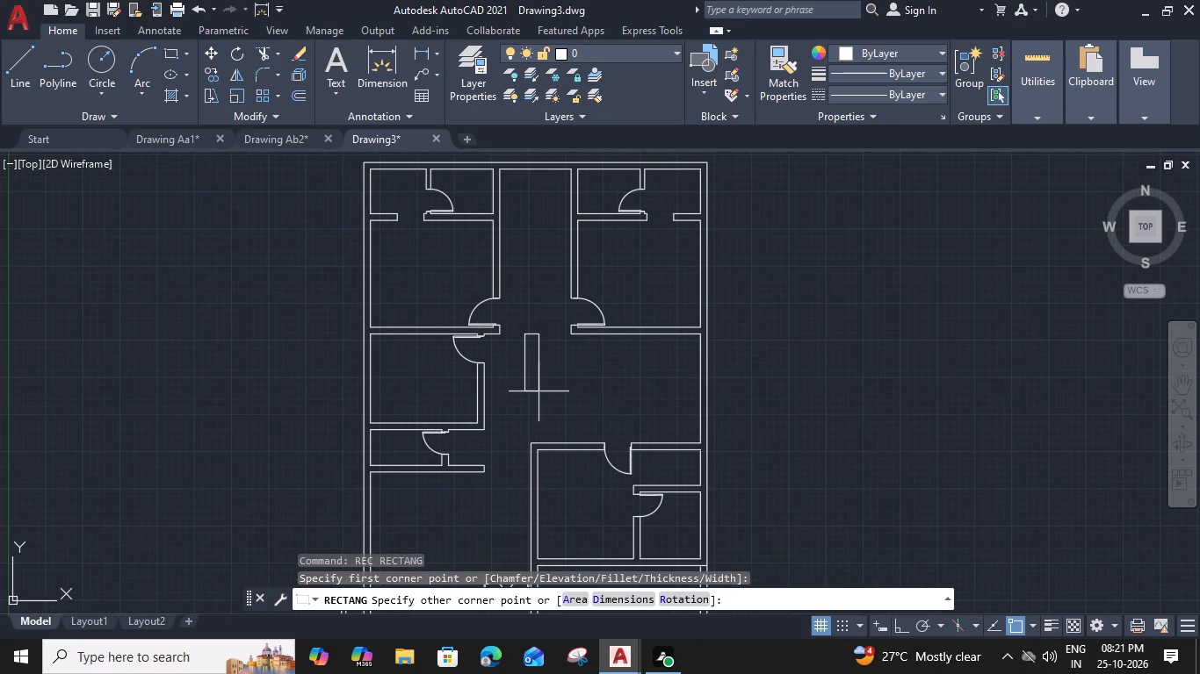
key(d)
key(space)
key(9)
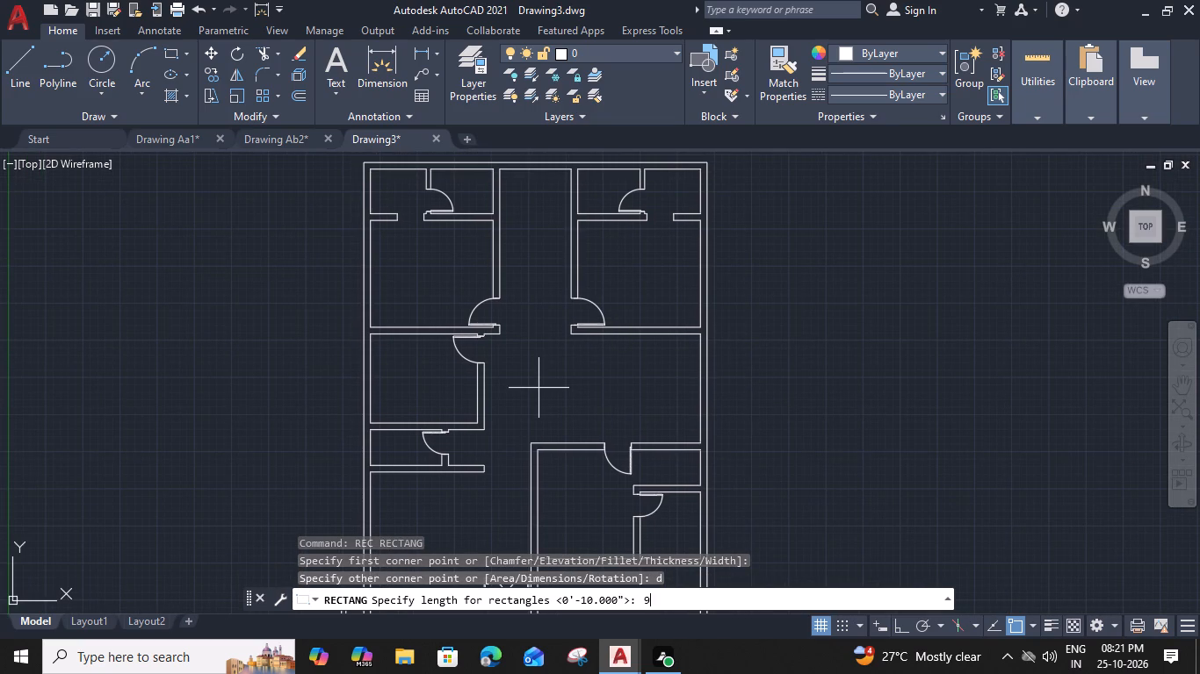
key(shift+quotedbl)
key(Return)
text(6')
key(space)
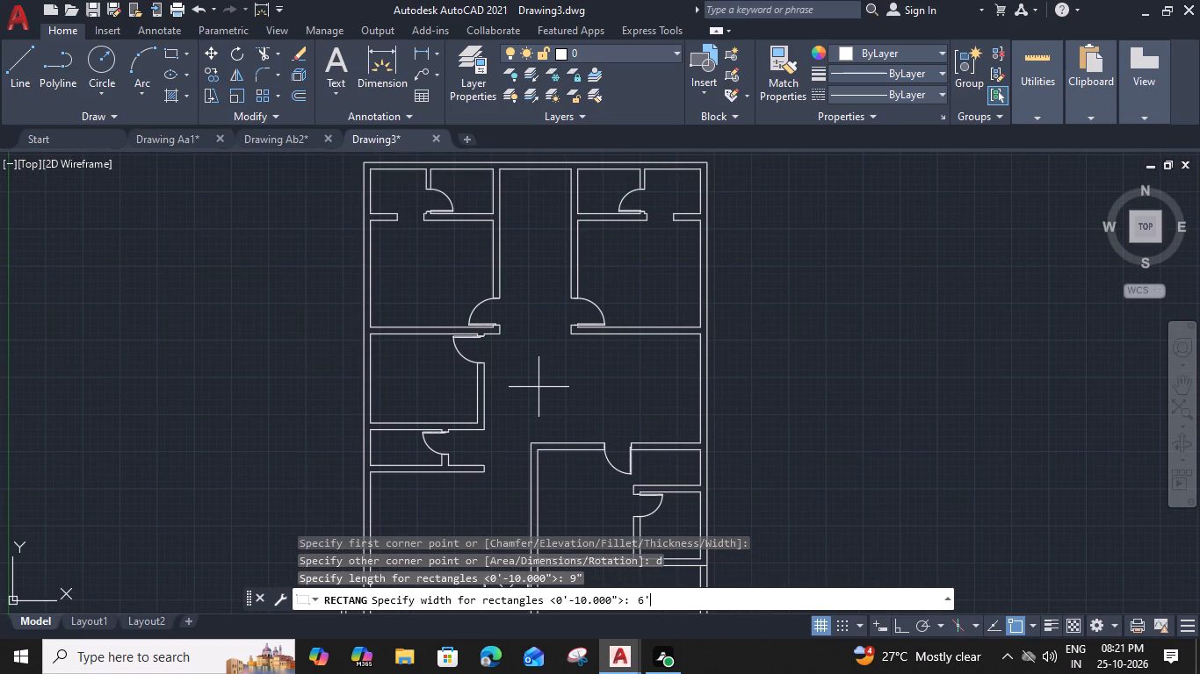
click(551, 400)
Draw a vertical centre line in the rectangle from the midpoint of its top edge to the midpoint of its bottom edge.
scroll(533, 361, up, 4)
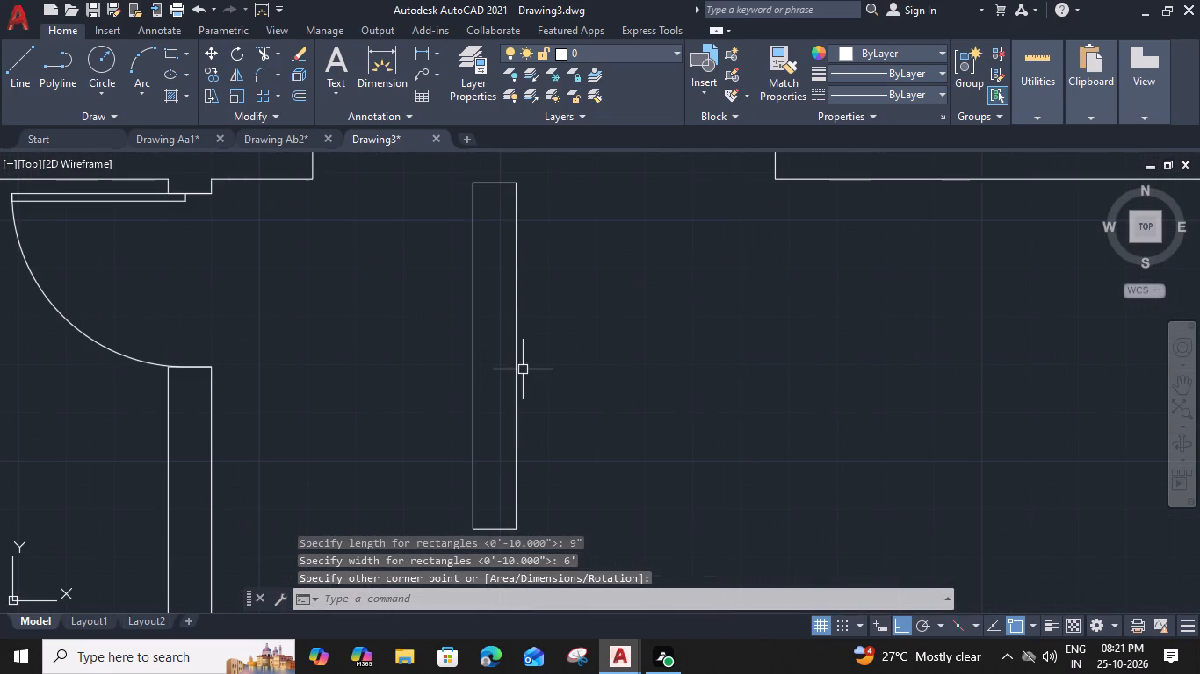
text(l)
key(space)
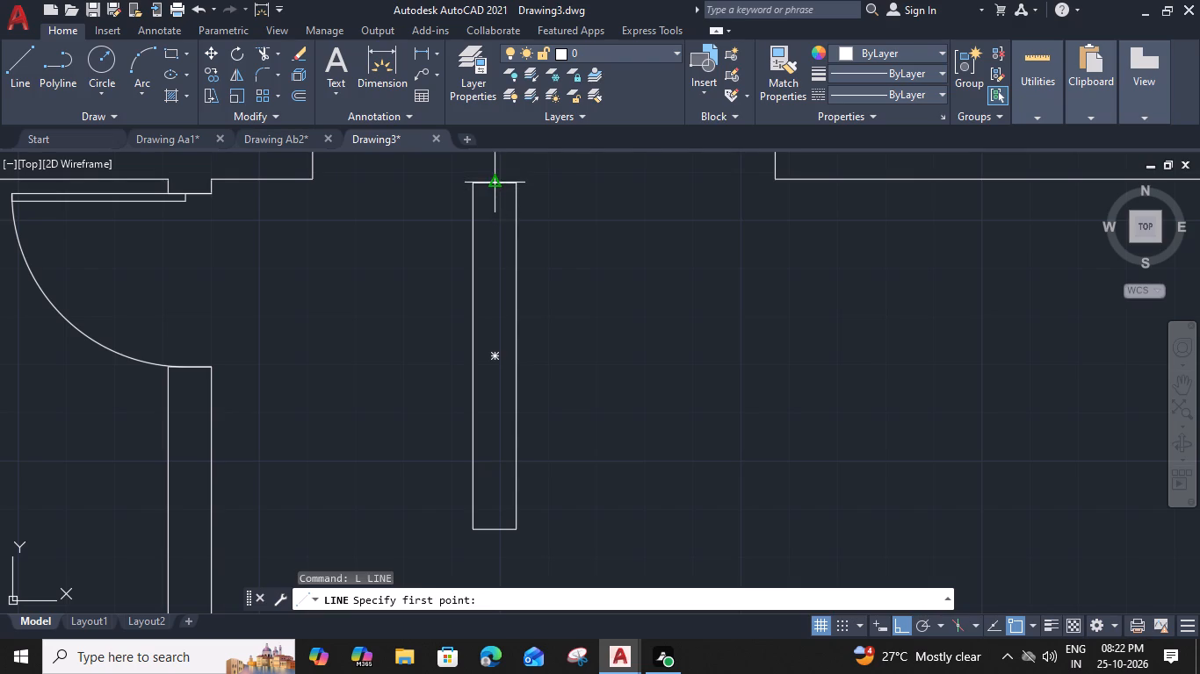
click(494, 184)
click(491, 531)
key(space)
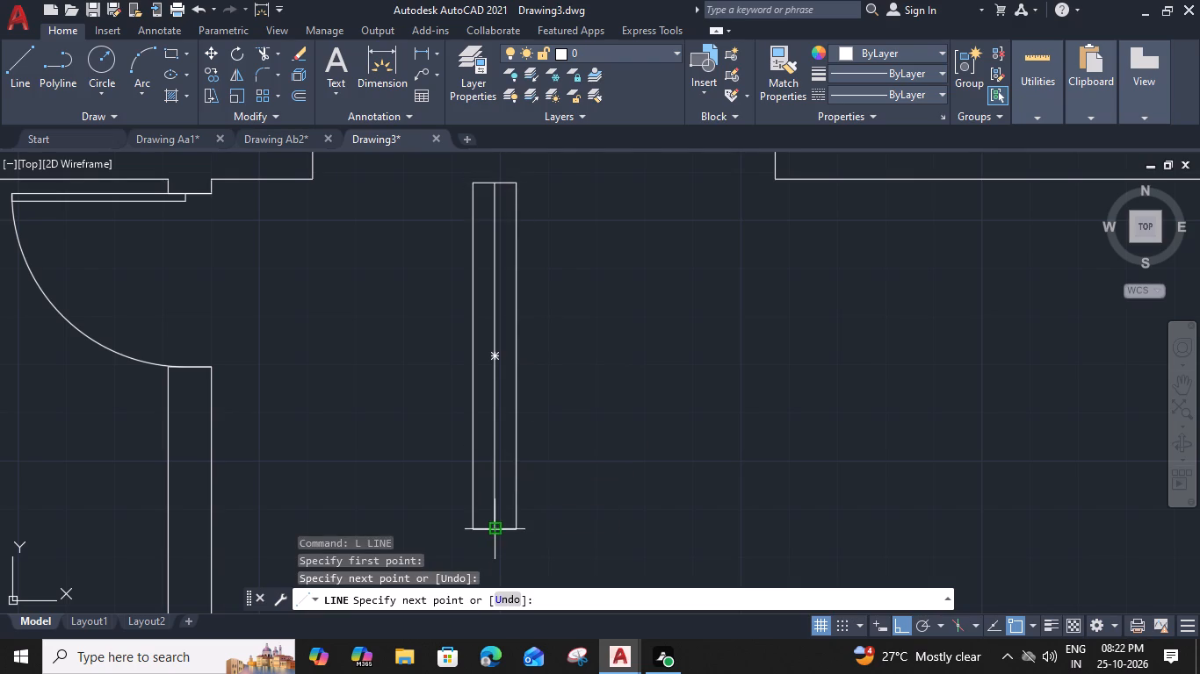
Offset the rectangle's centre line by 2" to both sides.
click(491, 498)
text(o)
key(space)
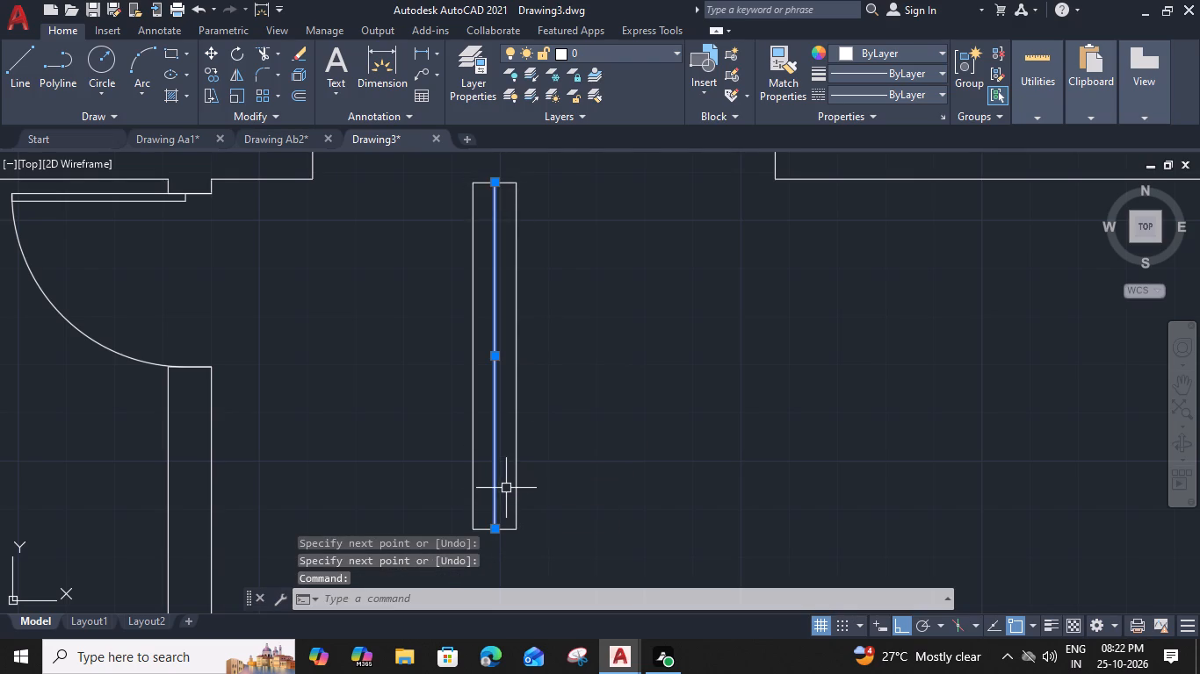
key(2)
key(shift+quotedbl)
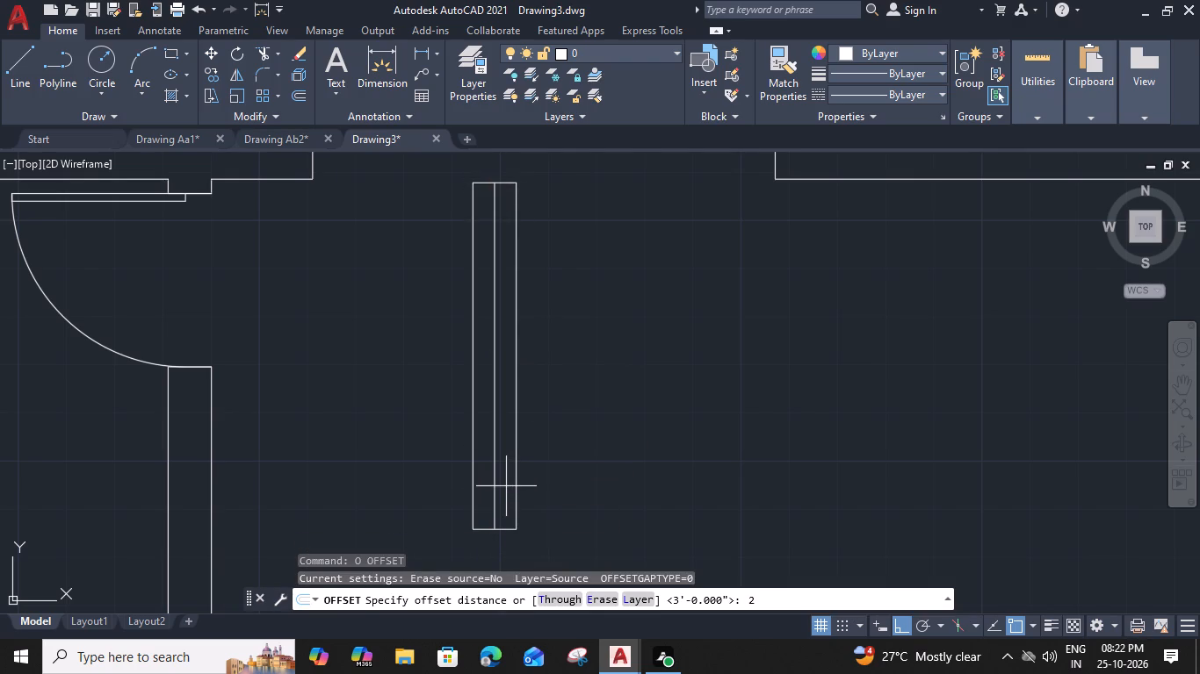
key(Return)
click(533, 491)
scroll(501, 472, up, 1)
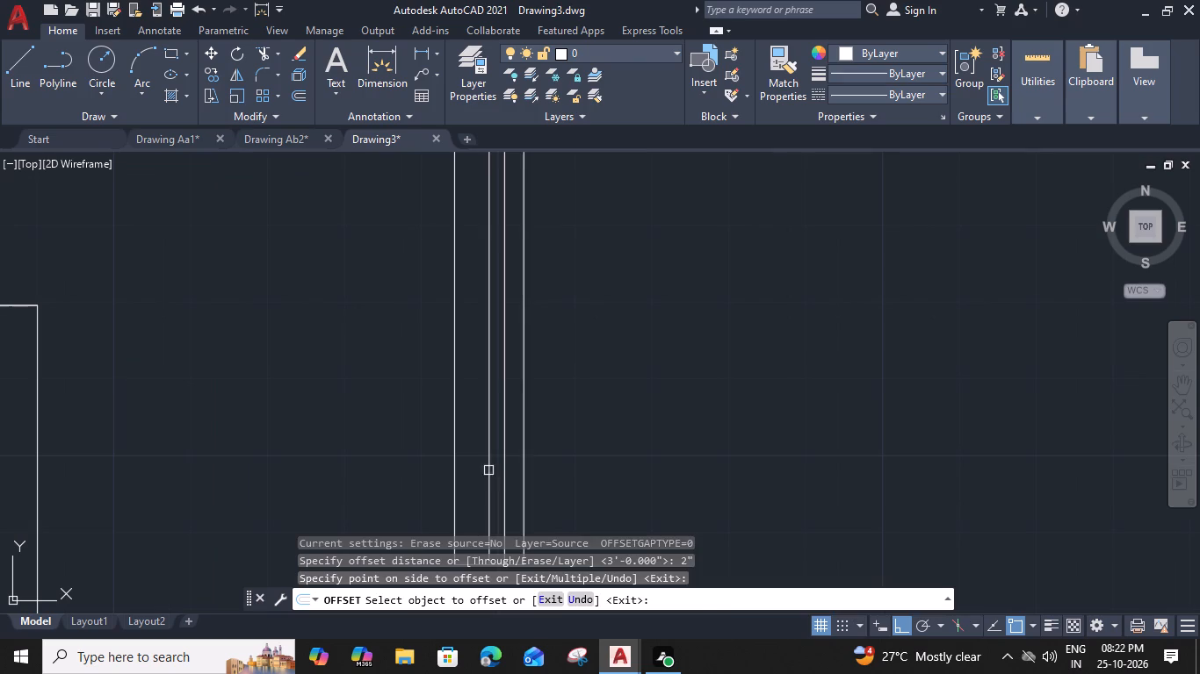
click(488, 470)
click(452, 481)
key(Escape)
Set the colour of the three inner lines to dark red 153,27,30.
click(514, 455)
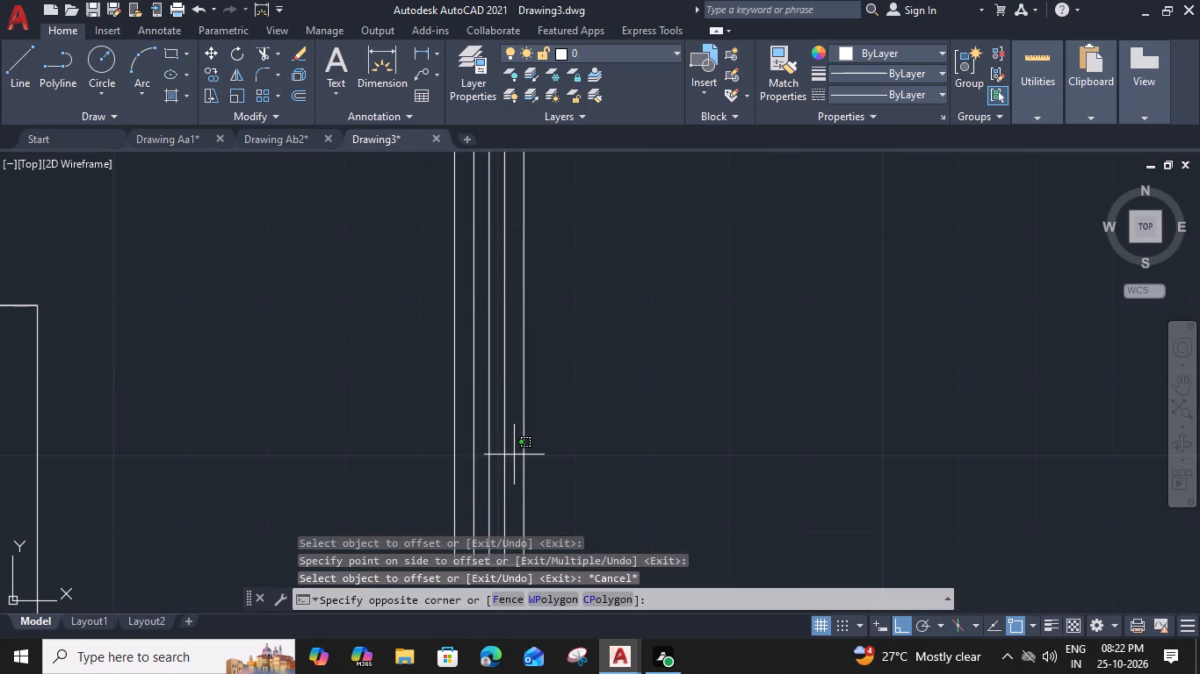
click(462, 474)
click(867, 95)
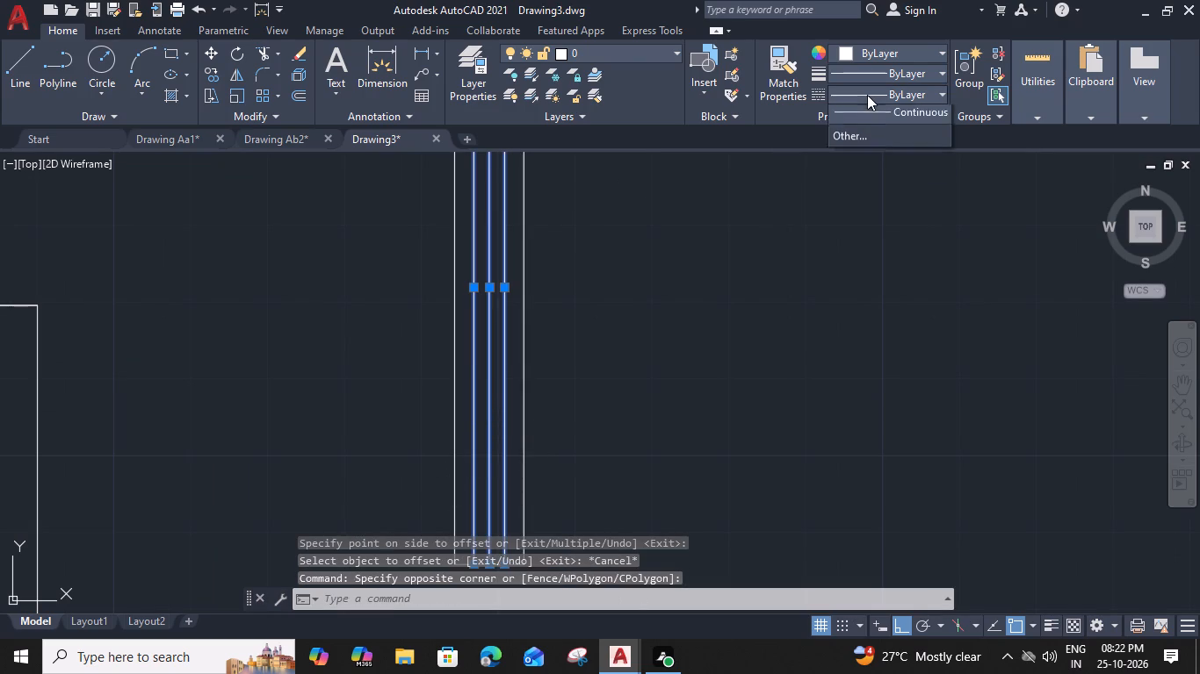
click(905, 51)
click(917, 54)
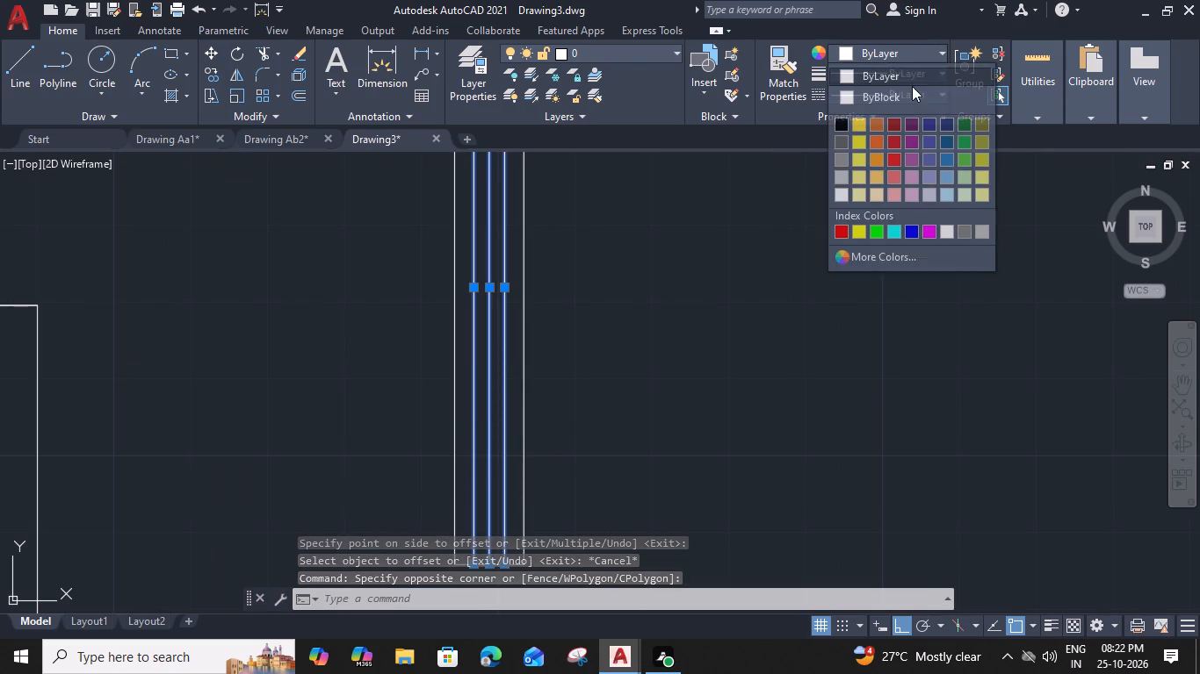
click(896, 122)
Group the rectangle and its three inner lines into one unnamed group.
drag(630, 330, 615, 334)
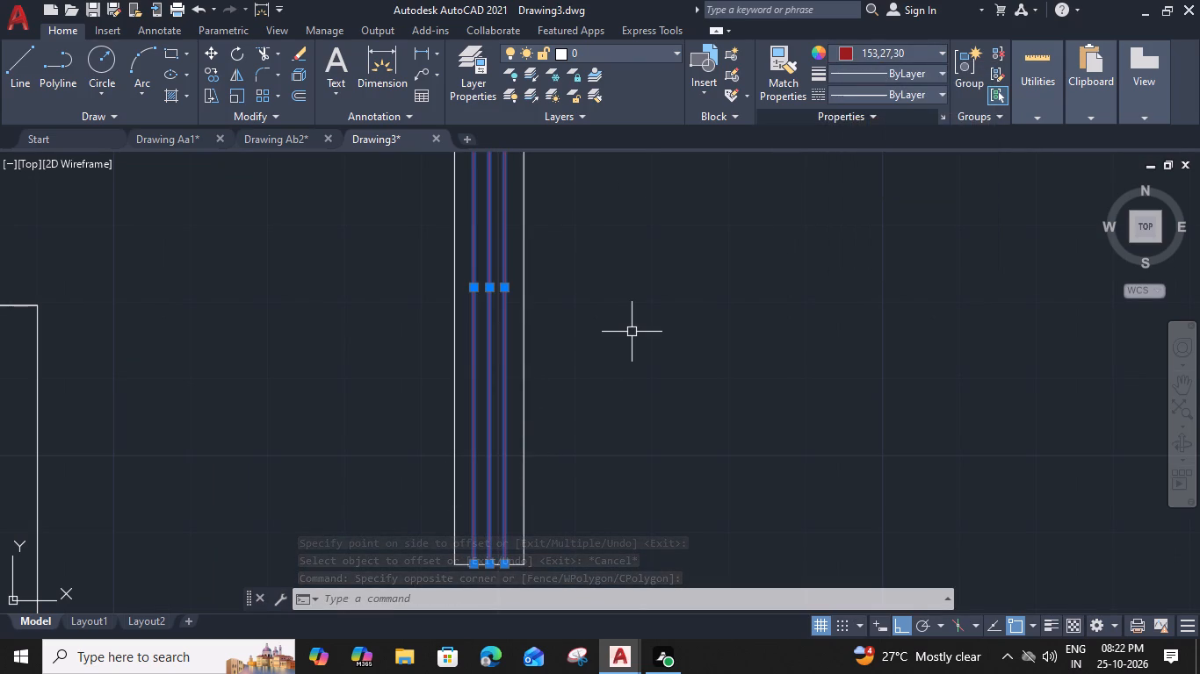
click(338, 446)
key(g)
key(space)
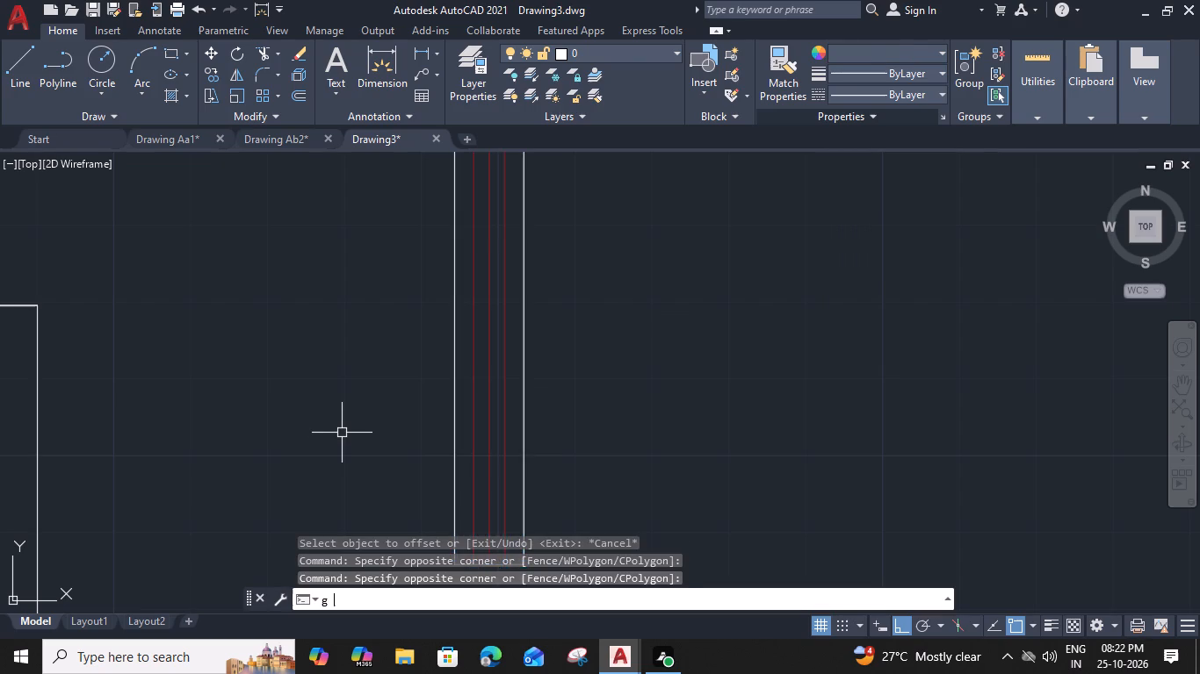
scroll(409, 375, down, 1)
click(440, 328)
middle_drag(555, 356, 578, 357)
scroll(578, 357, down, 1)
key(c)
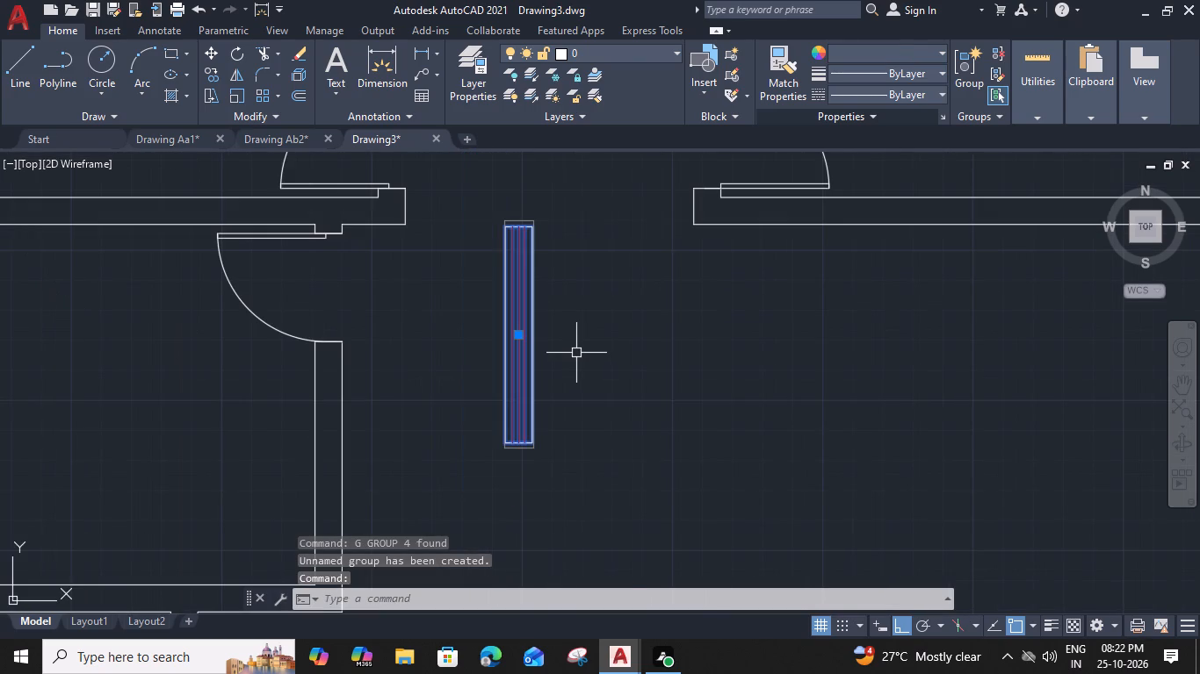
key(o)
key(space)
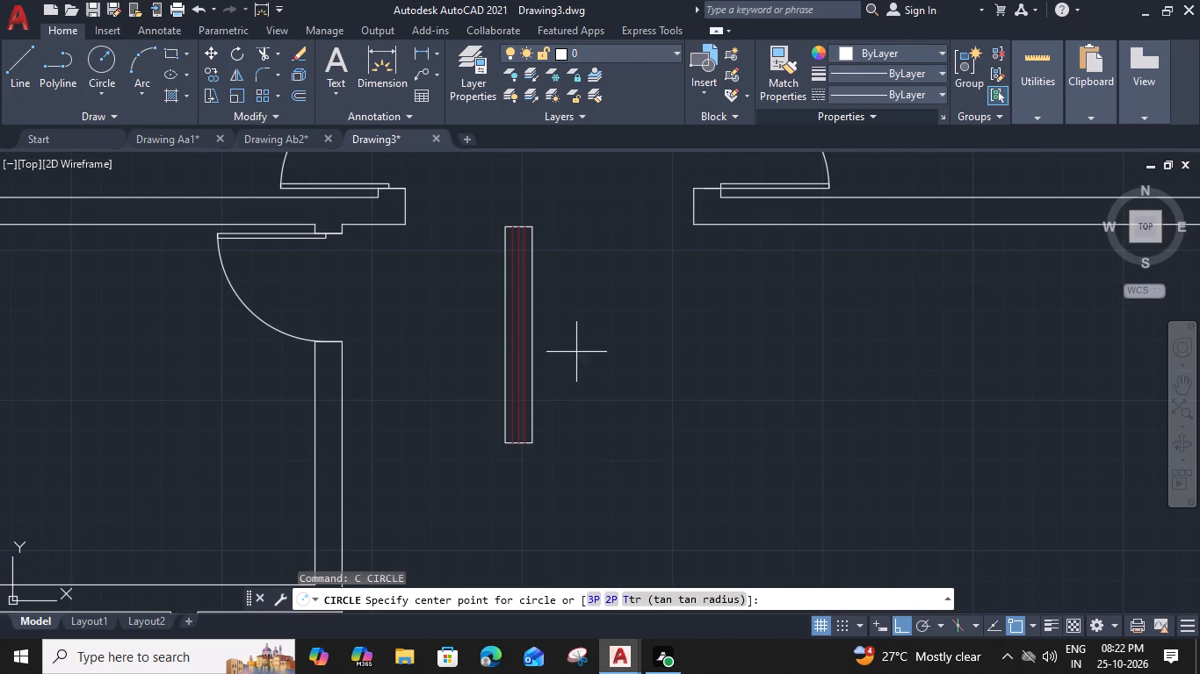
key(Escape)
Copy the vertical window group from its side midpoint into the left exterior wall of the three main left-hand rooms.
click(560, 325)
click(484, 372)
text(co)
key(space)
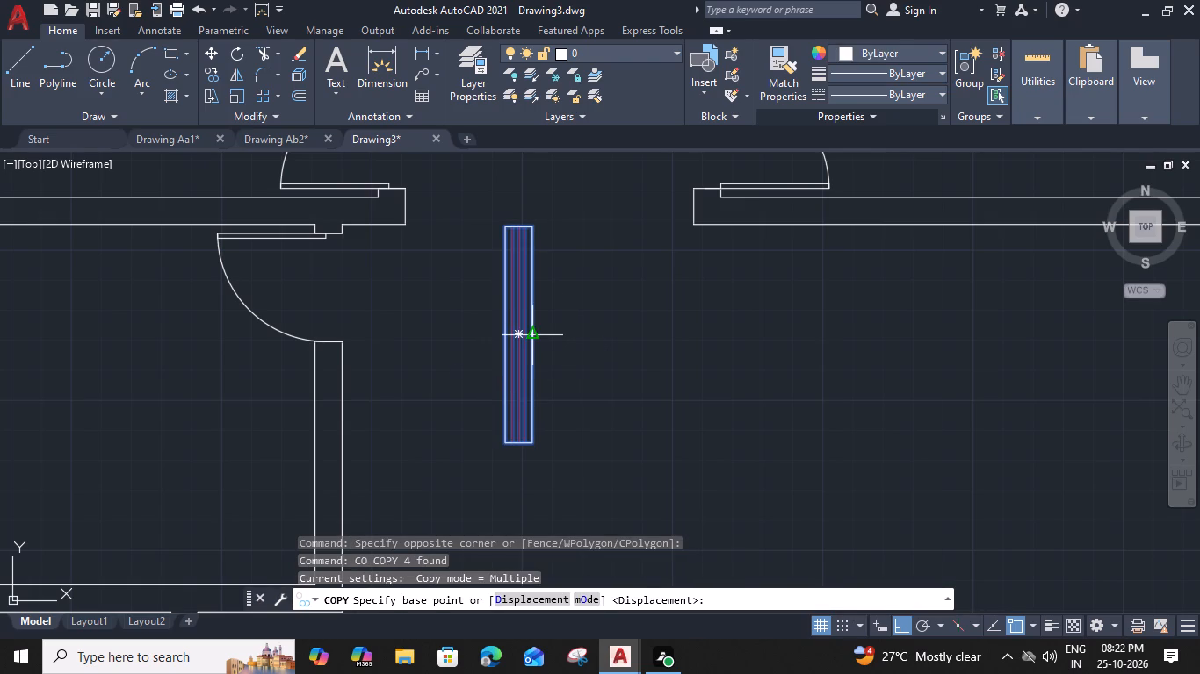
click(535, 337)
scroll(535, 337, down, 2)
middle_drag(474, 348, 568, 208)
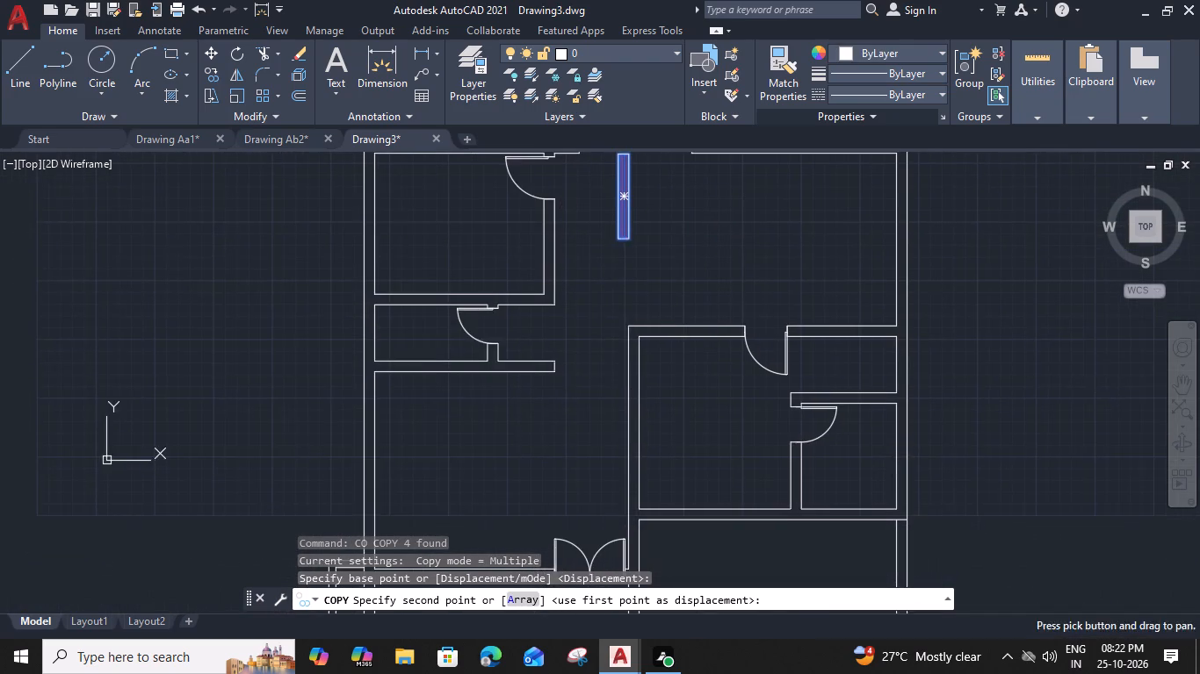
middle_drag(474, 396, 517, 279)
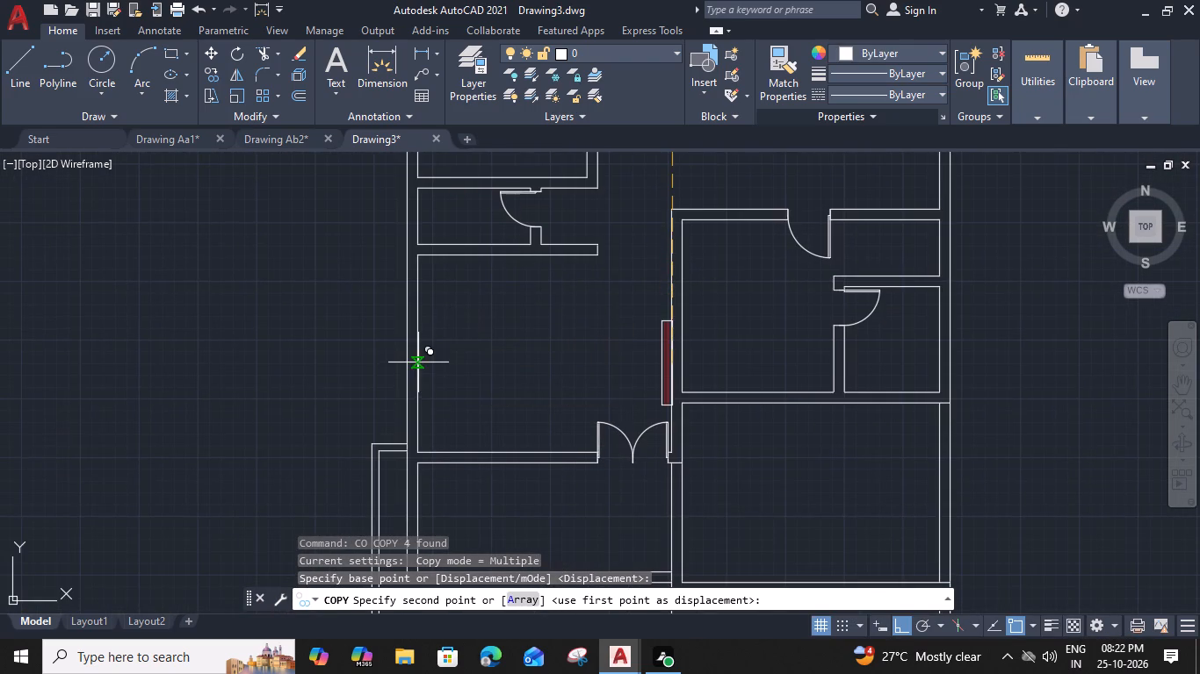
click(418, 356)
middle_drag(426, 279, 407, 501)
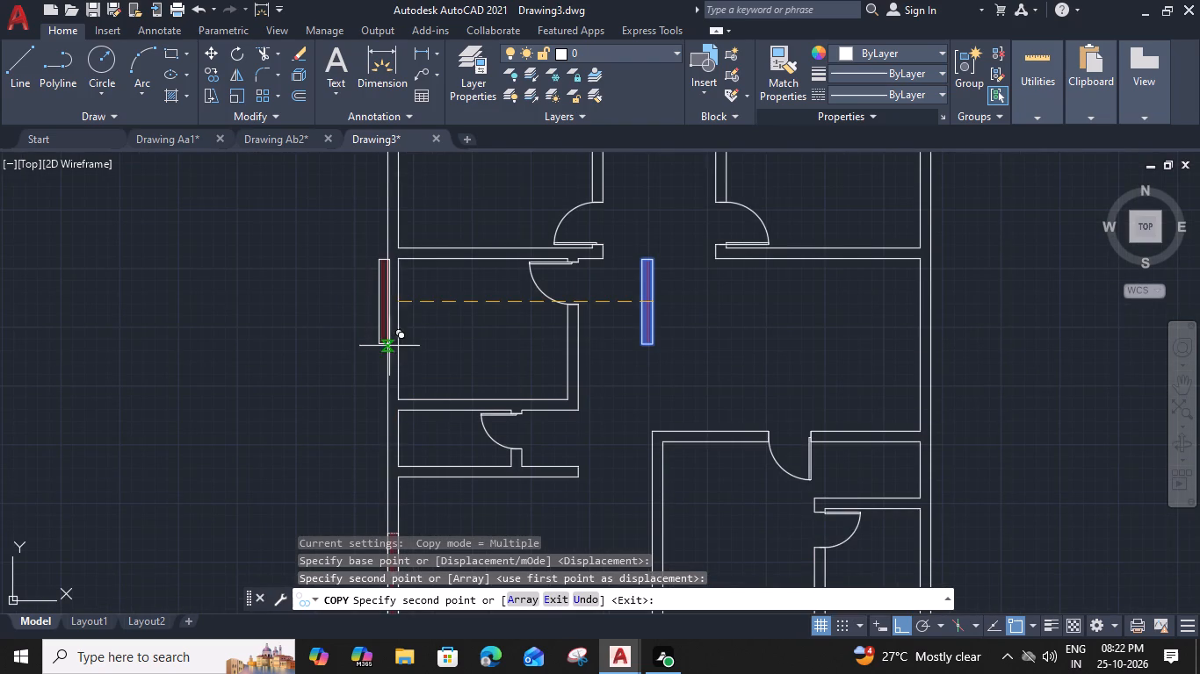
click(399, 327)
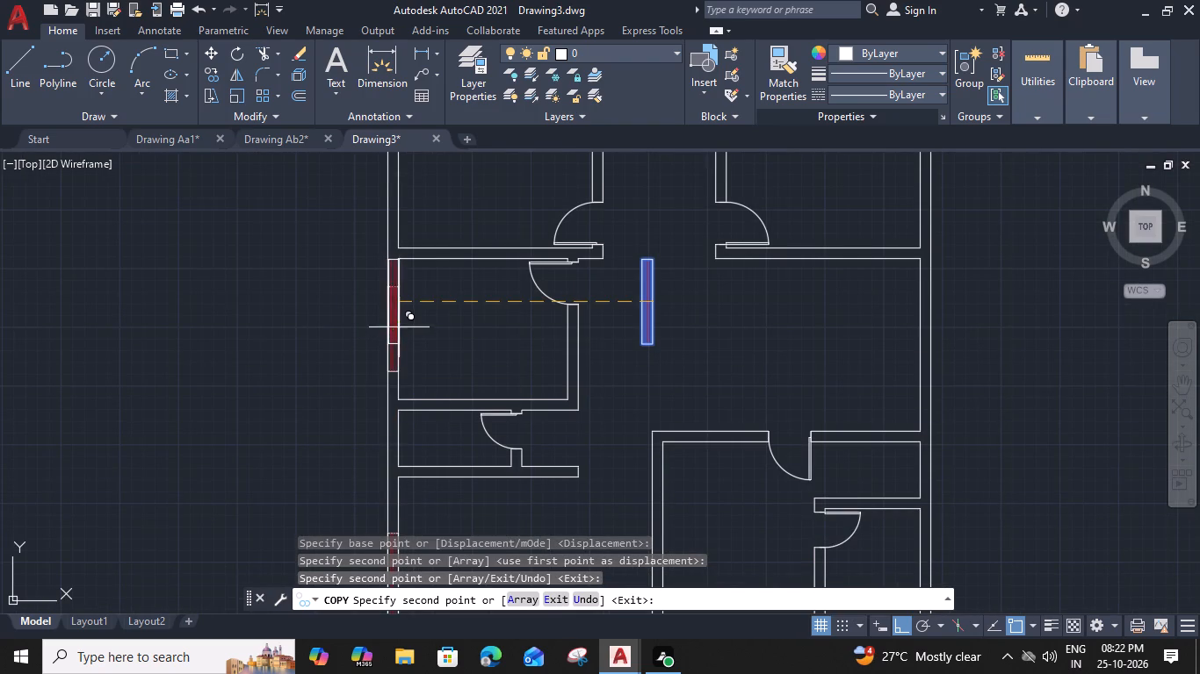
middle_drag(415, 256, 407, 443)
click(393, 347)
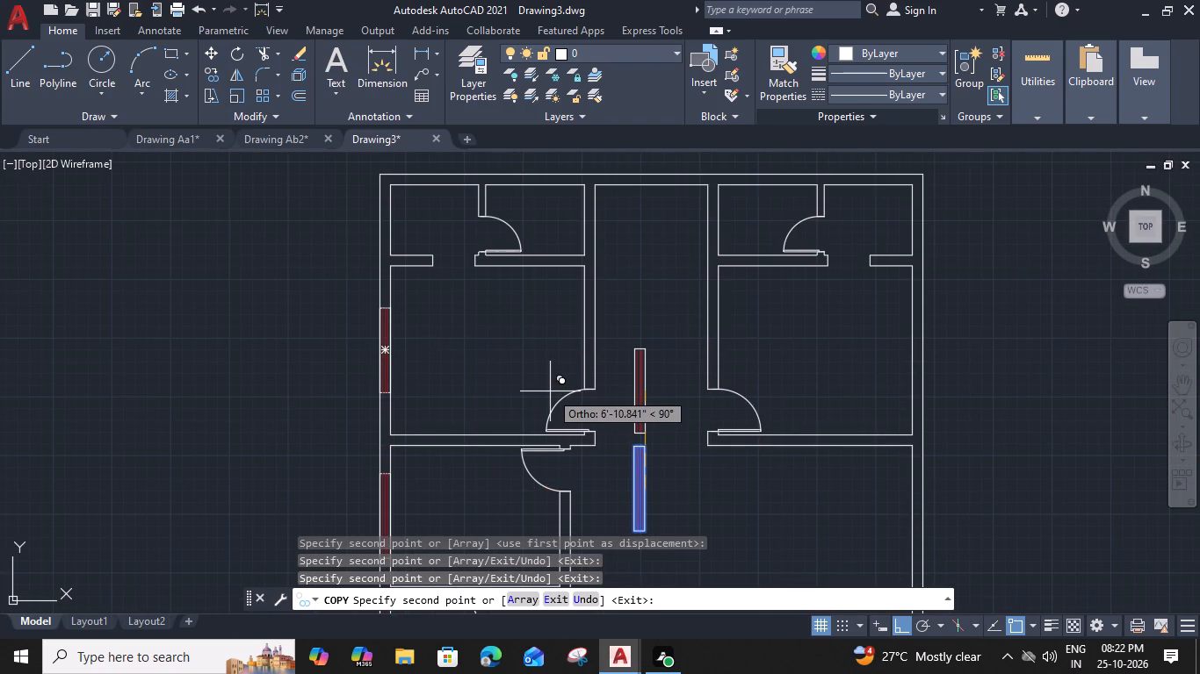
key(Escape)
Copy the vertical window group into the right exterior wall at the upper-right bedroom and at the hall below it.
middle_drag(659, 499, 657, 494)
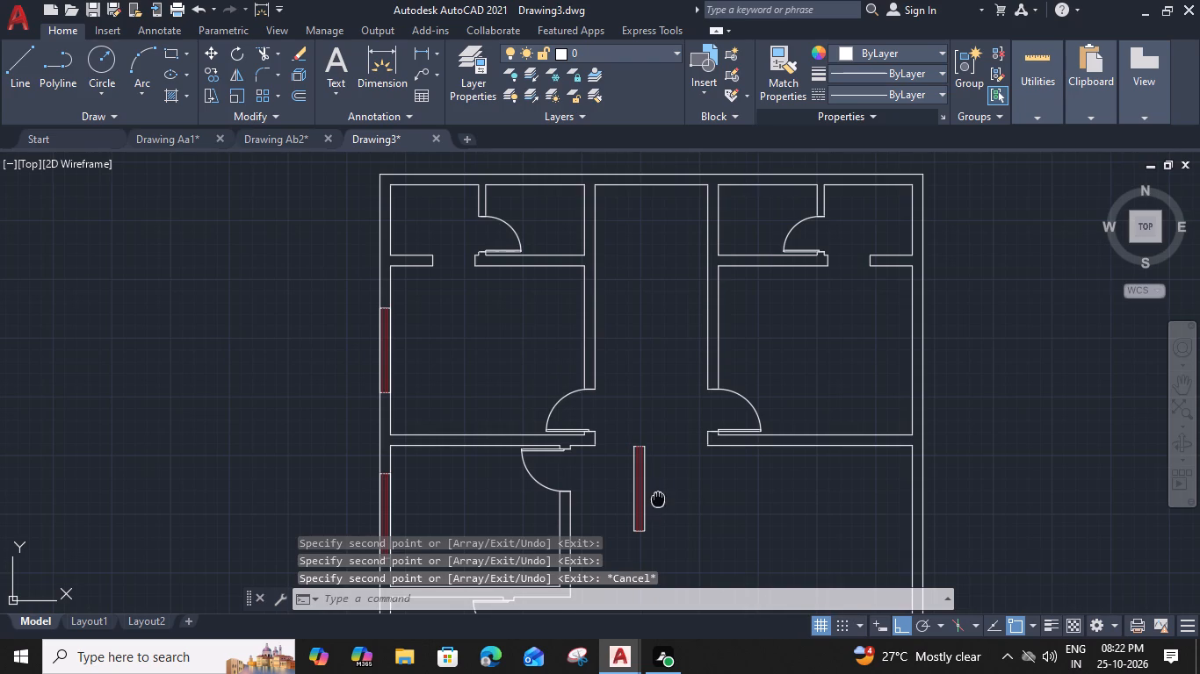
middle_drag(657, 494, 649, 448)
click(659, 428)
click(600, 458)
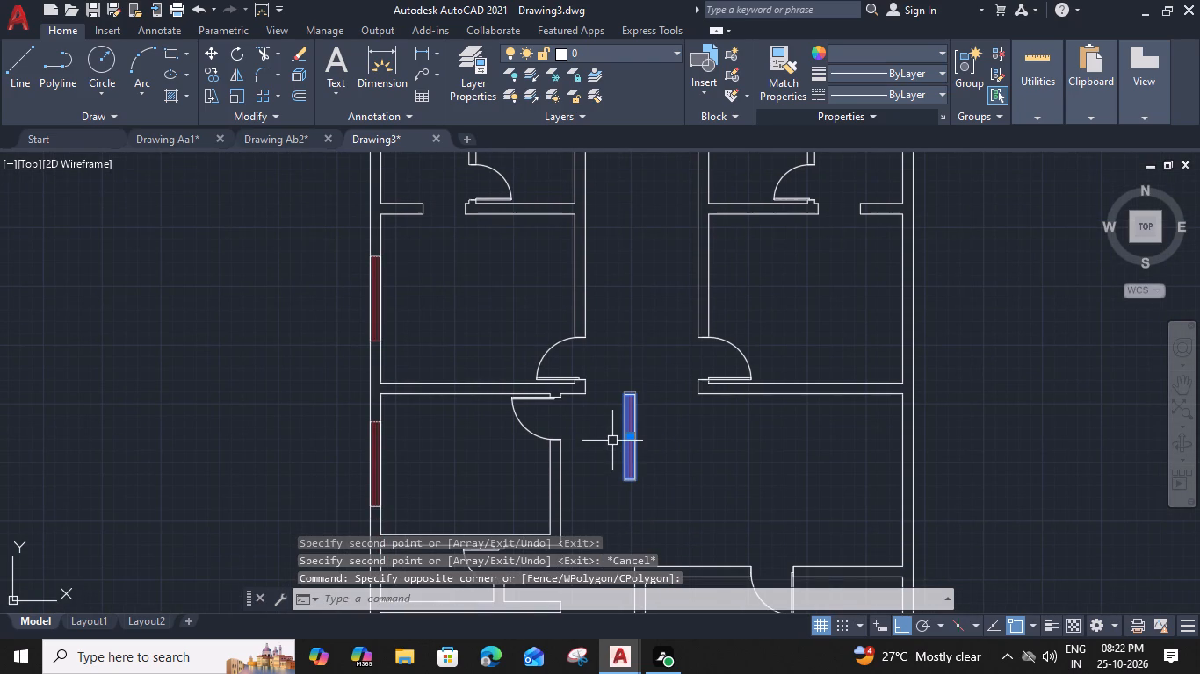
text(co)
key(space)
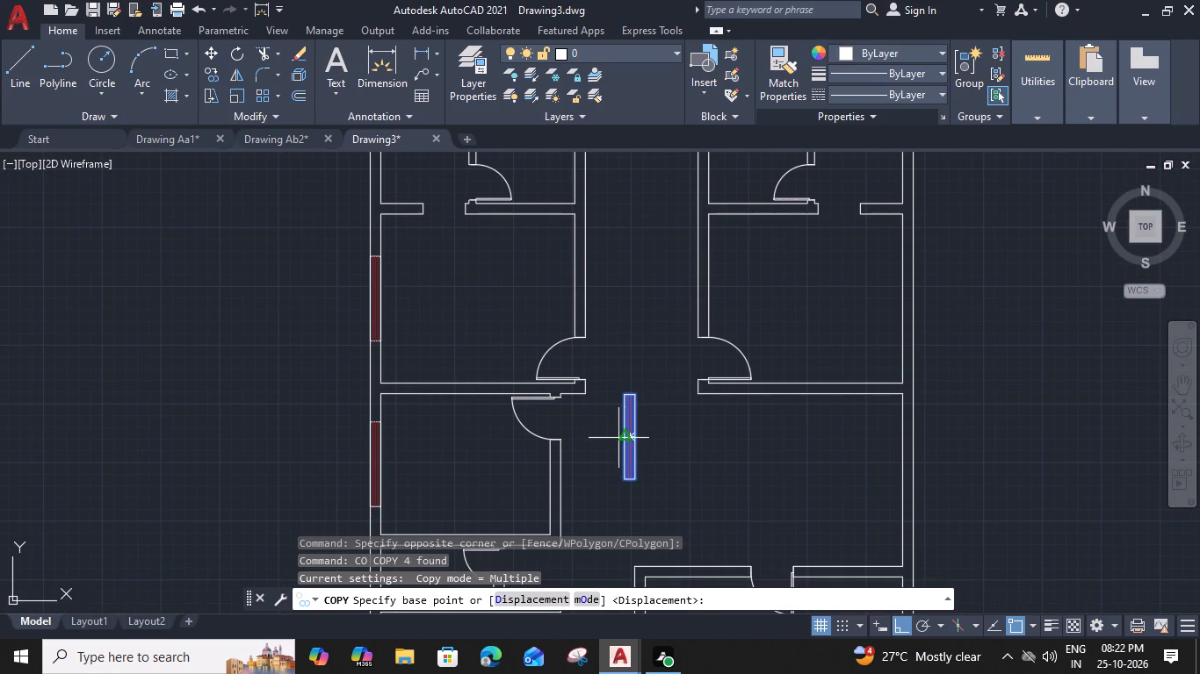
click(621, 438)
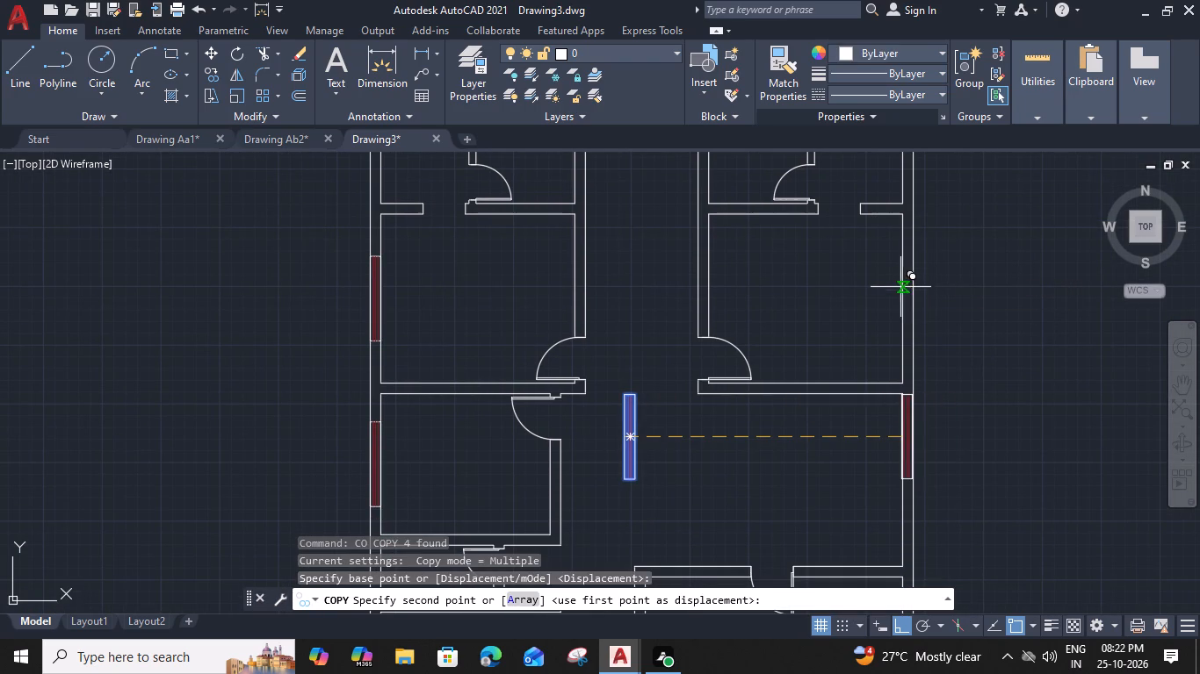
click(900, 301)
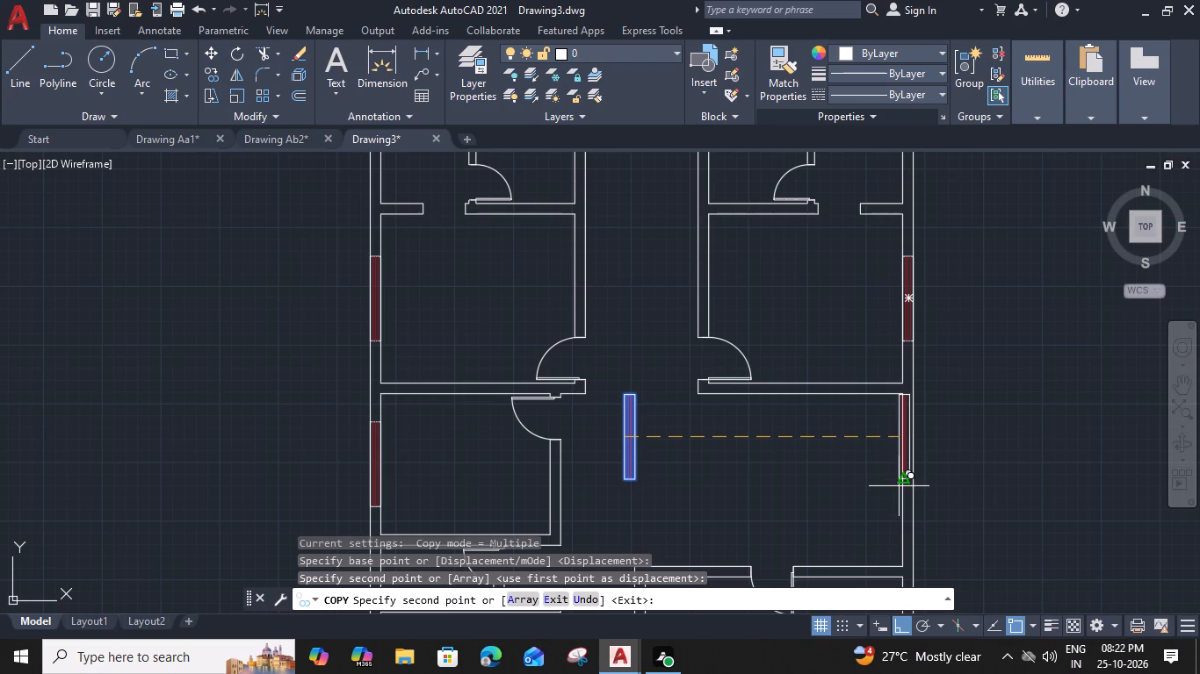
click(902, 479)
middle_drag(784, 494, 768, 358)
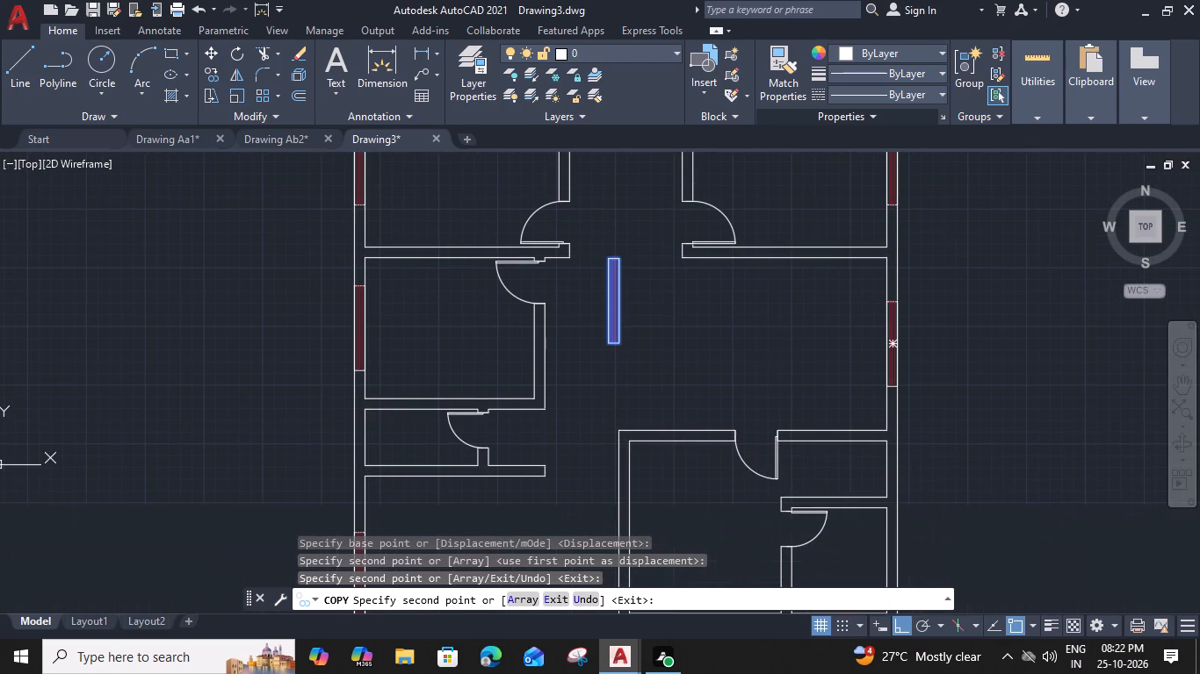
key(Escape)
Rotate the original window group a quarter turn about its upper-right corner so that it lies horizontally.
drag(654, 328, 629, 340)
click(591, 366)
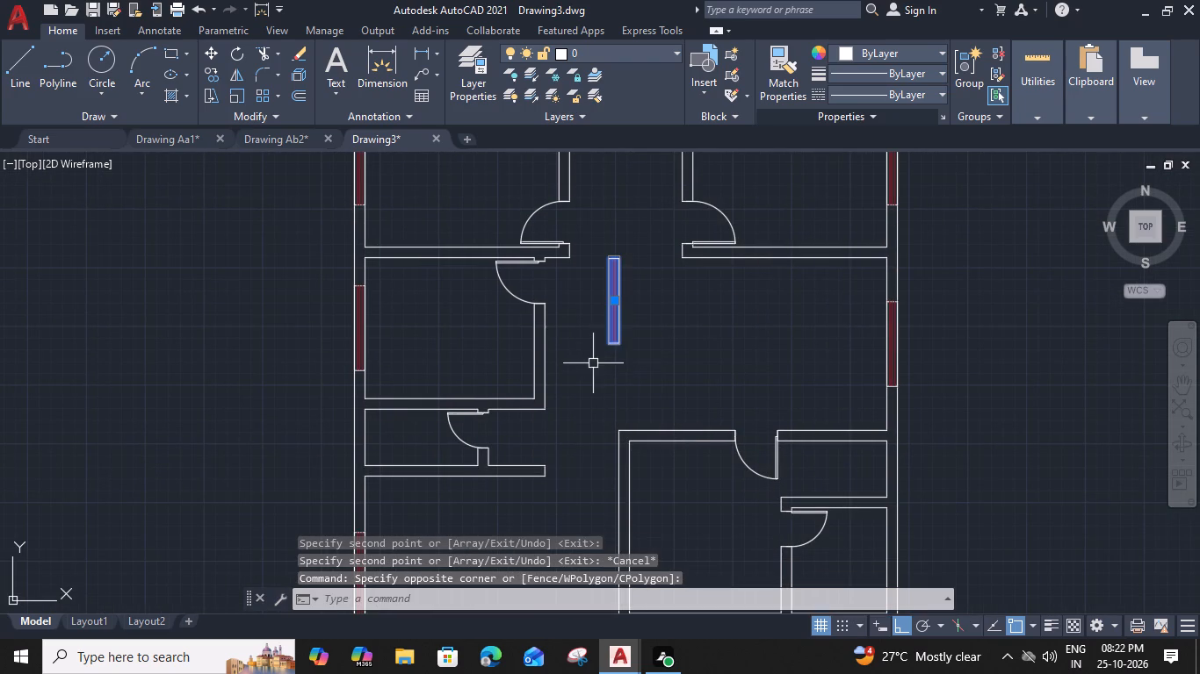
key(r)
text(o)
key(space)
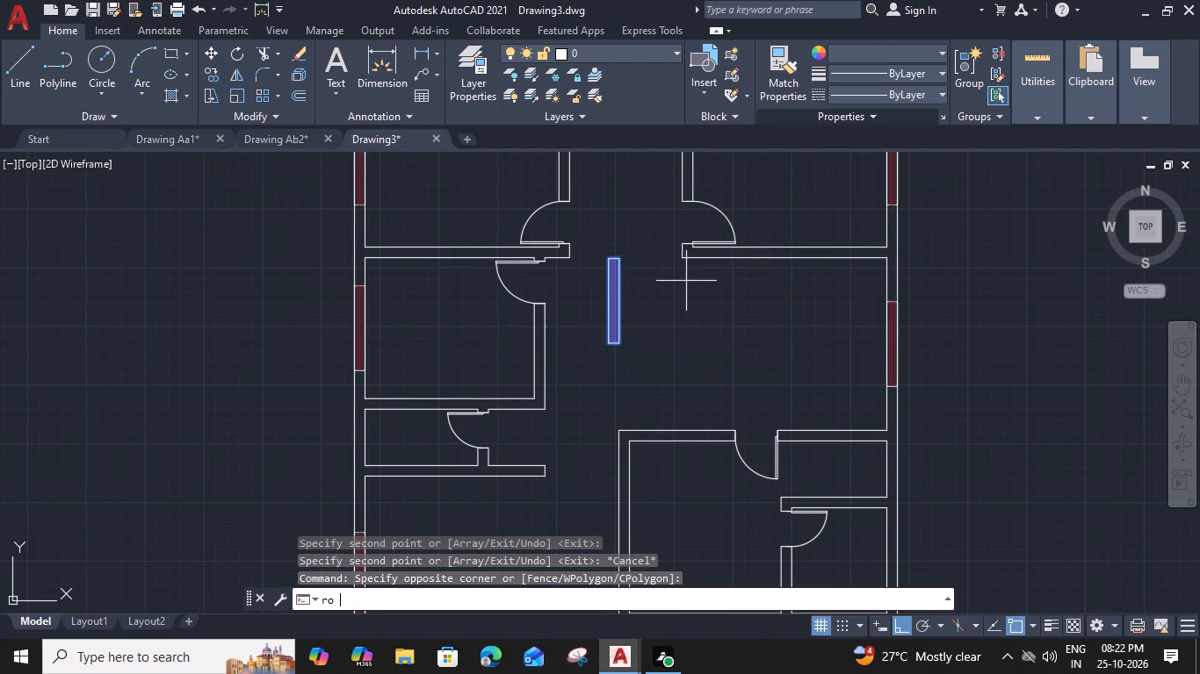
click(619, 257)
scroll(610, 265, up, 1)
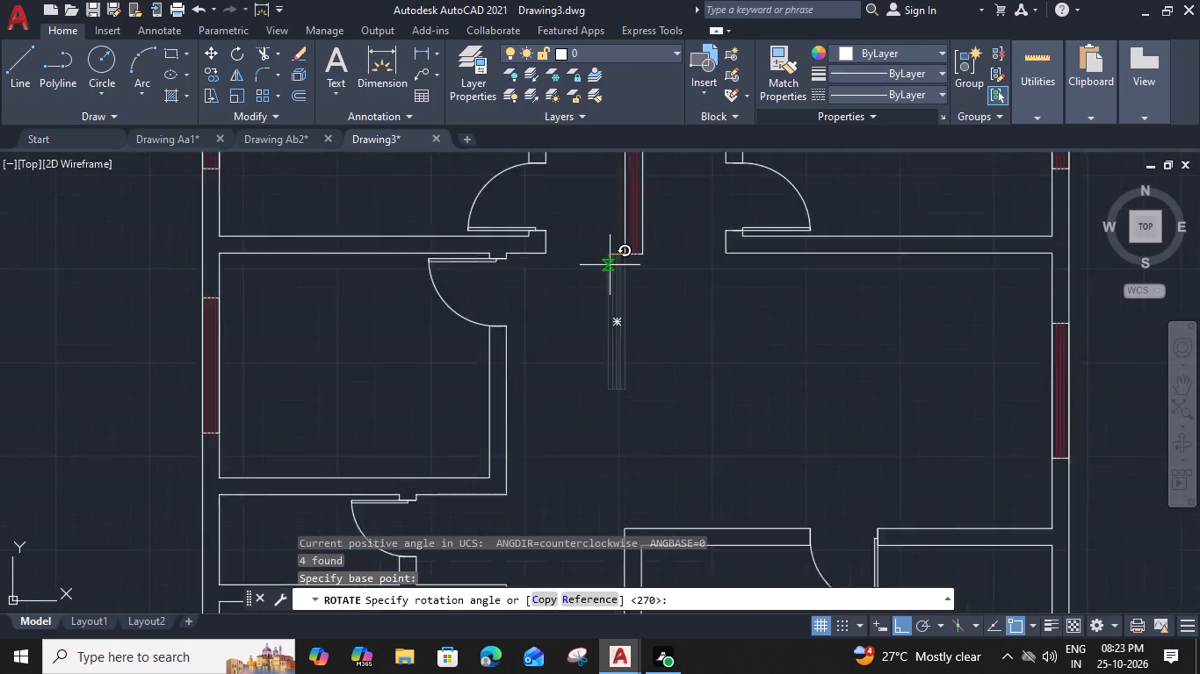
scroll(610, 265, up, 2)
click(651, 278)
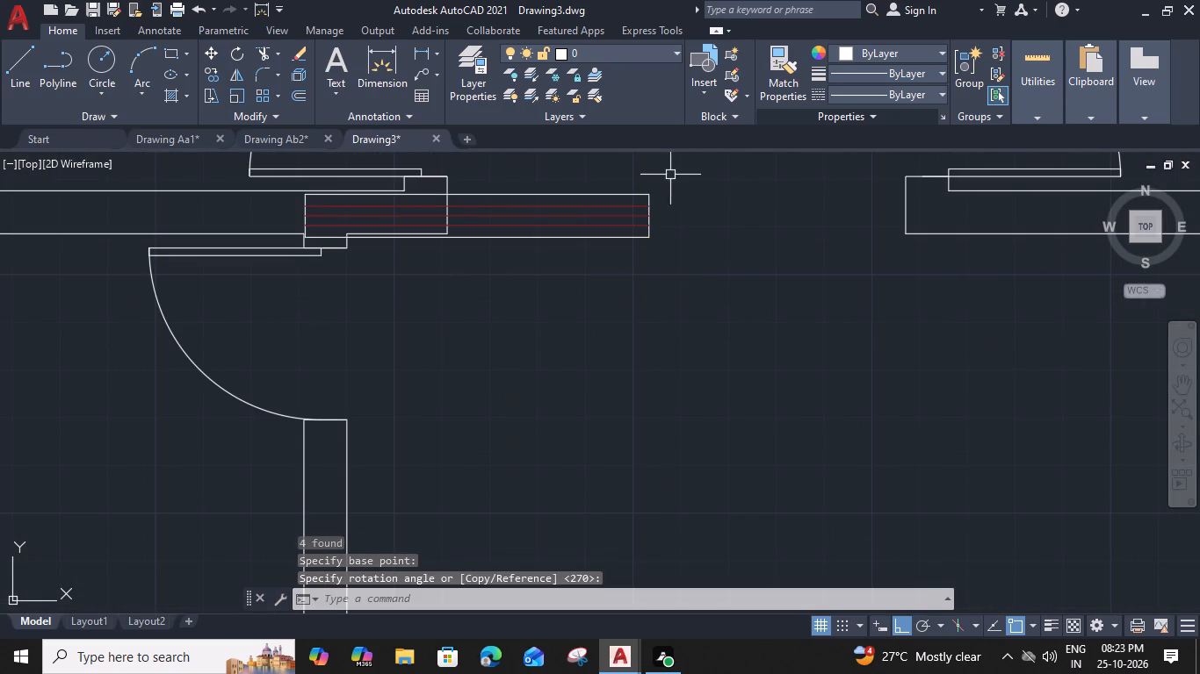
Move the horizontal window group from its top midpoint to the midpoint of the lower-right bedroom's bottom wall.
drag(660, 173, 655, 186)
click(610, 291)
text(m)
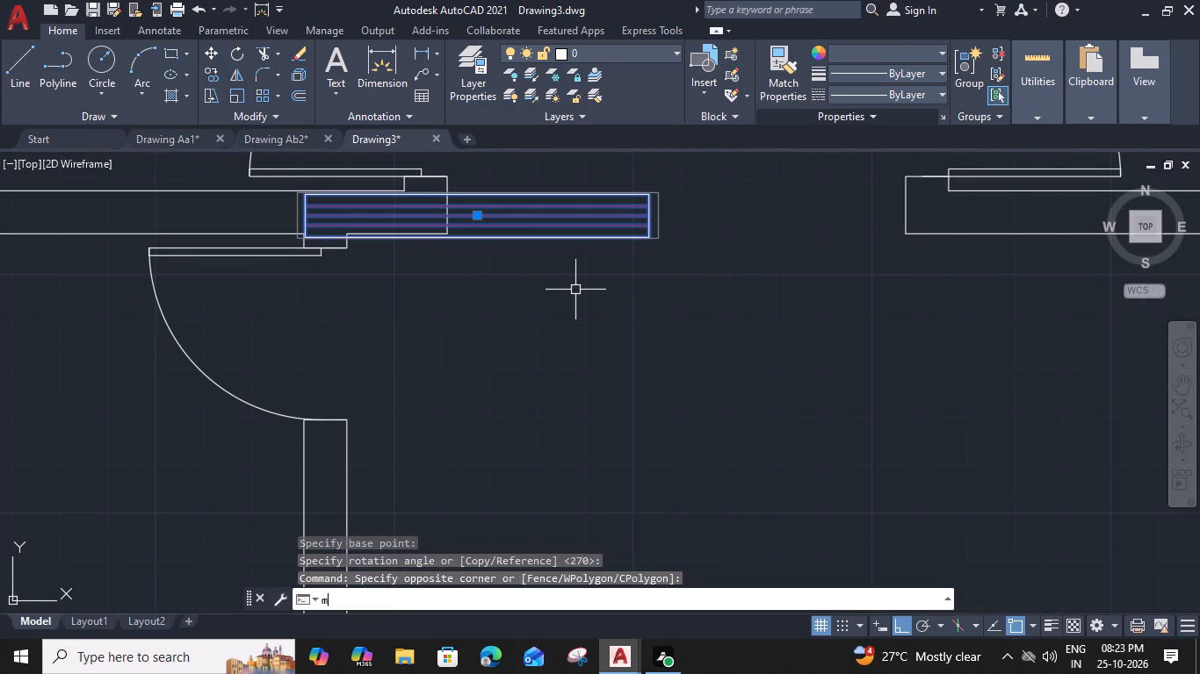
key(space)
click(480, 190)
scroll(480, 195, down, 3)
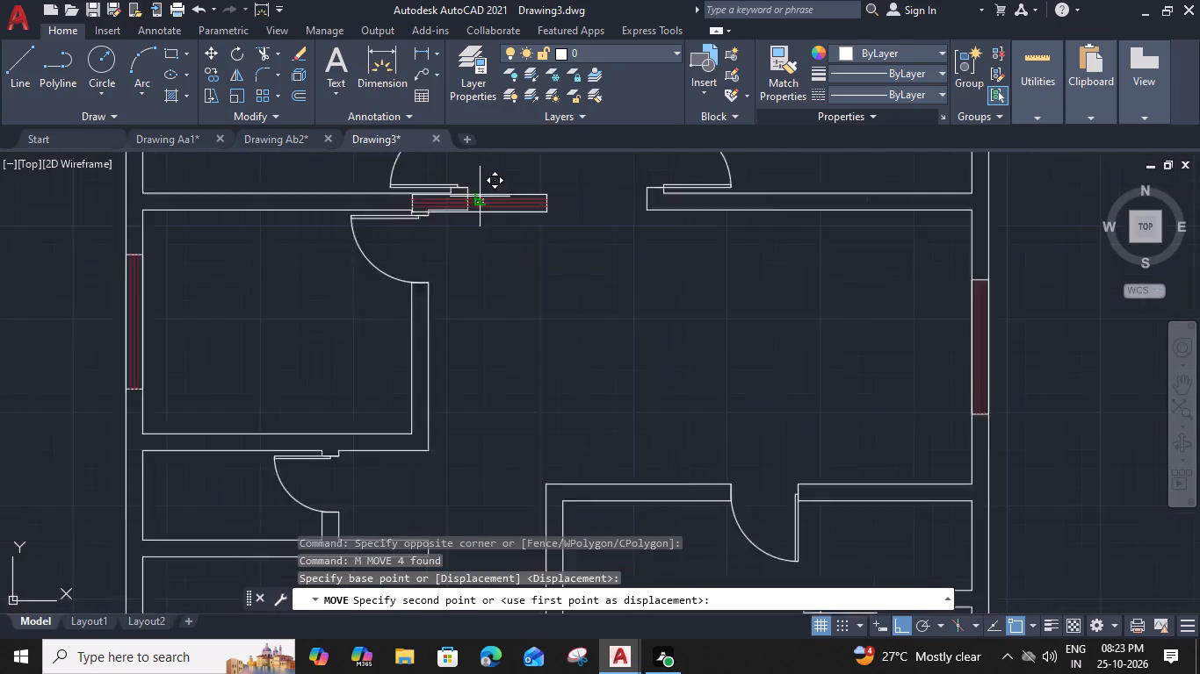
middle_drag(551, 333, 545, 273)
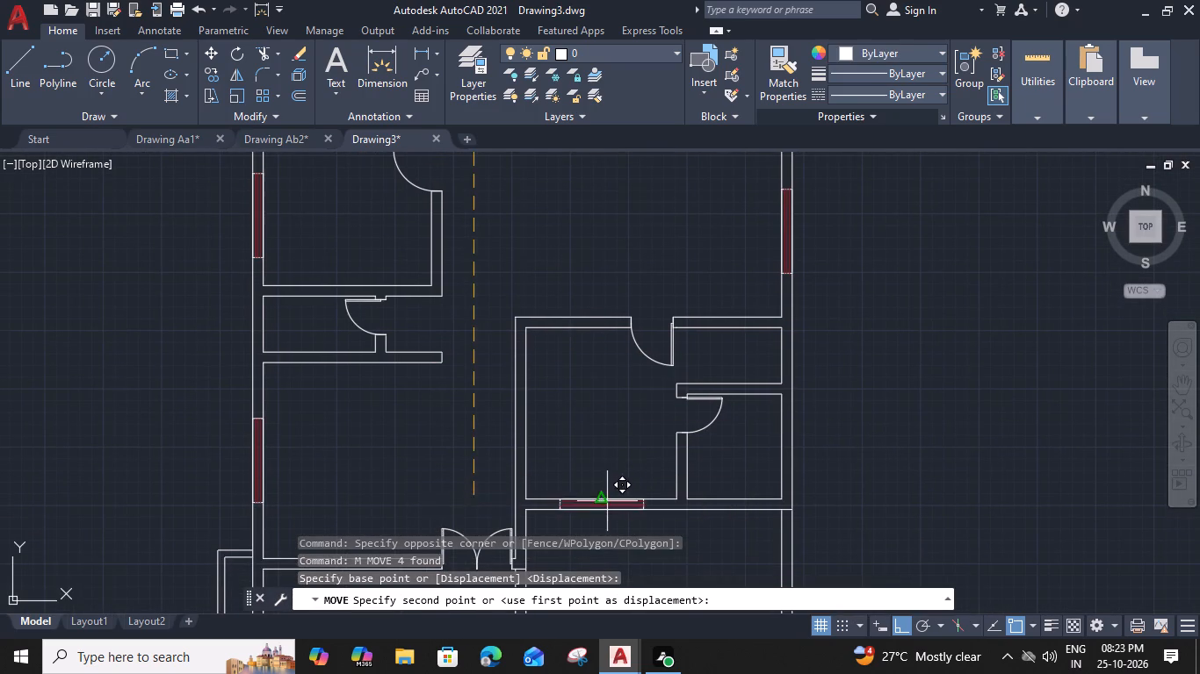
click(604, 503)
key(Escape)
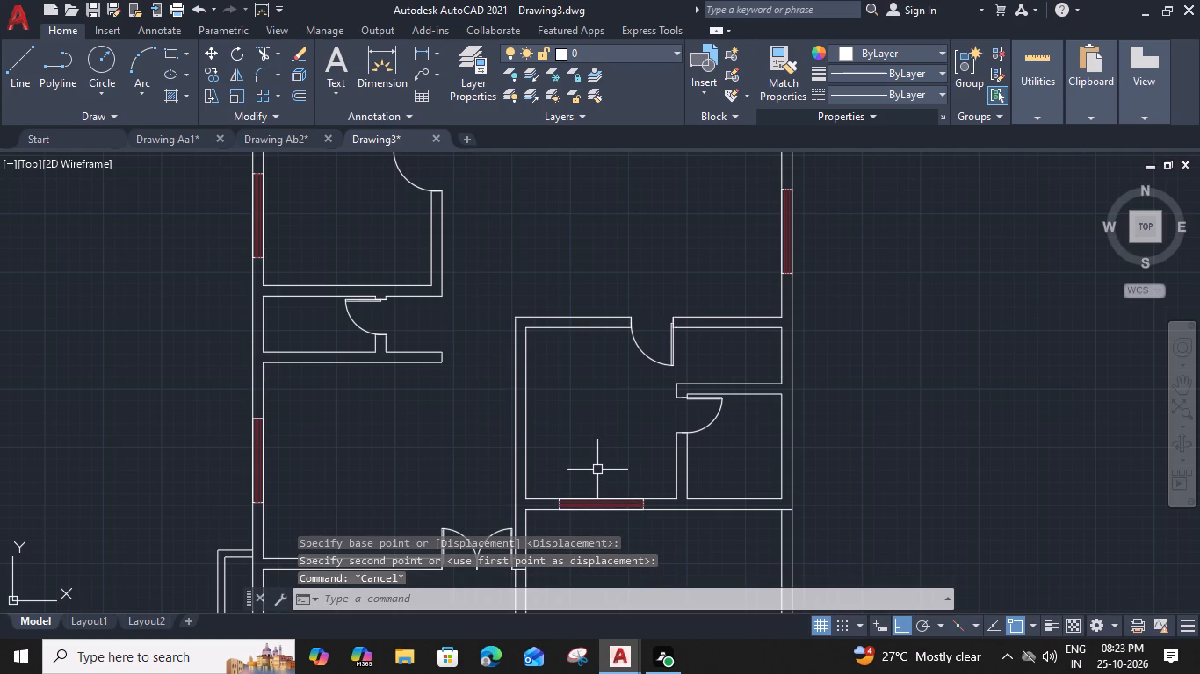
Draw a rectangle 1'9" long and 9" wide in the open hall area for a smaller window.
middle_drag(541, 427, 579, 420)
middle_drag(393, 511, 470, 443)
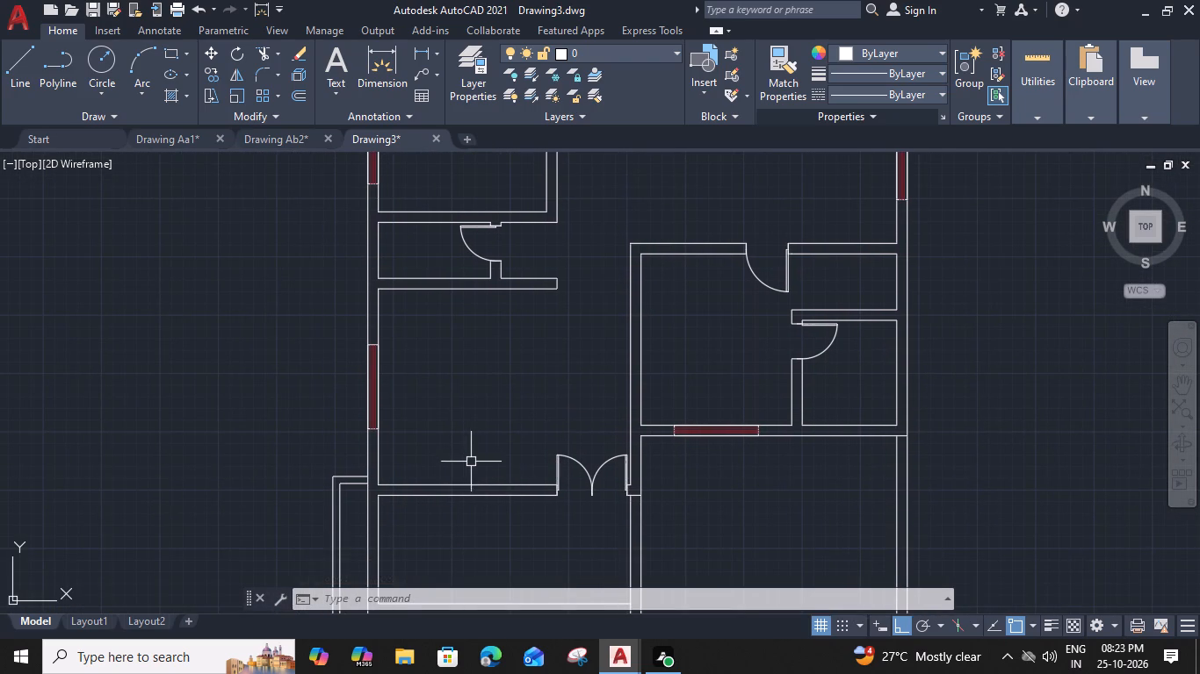
middle_drag(542, 366, 559, 596)
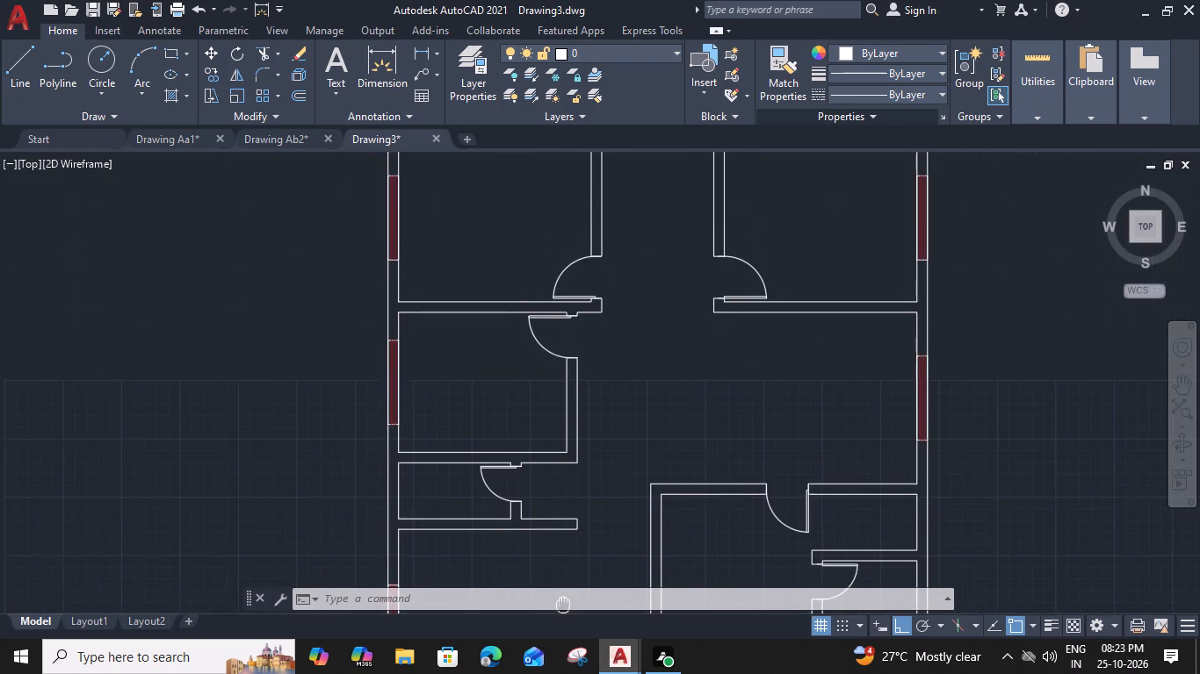
middle_drag(487, 376, 512, 561)
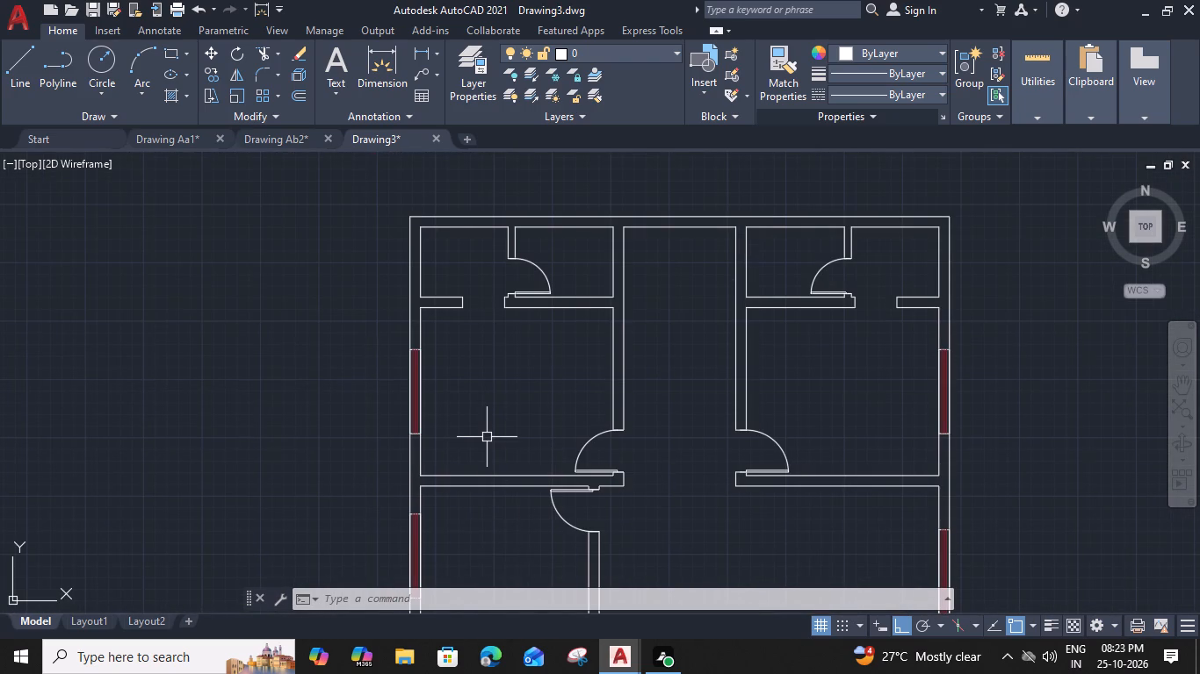
text(rec)
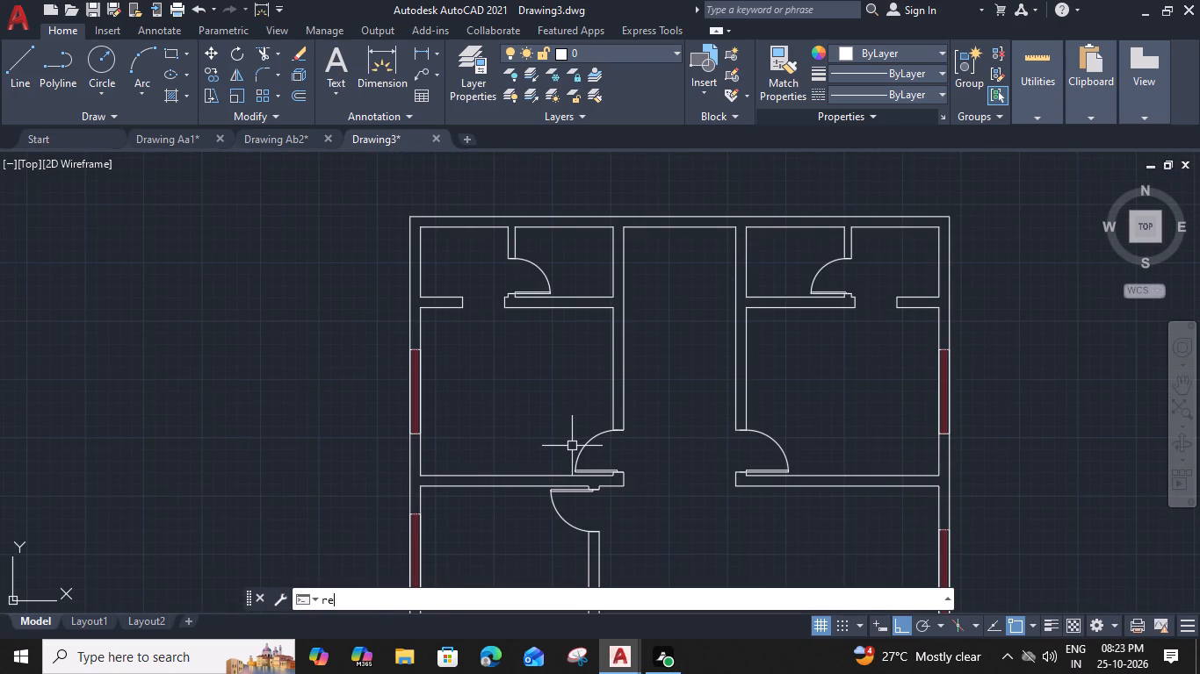
key(space)
middle_drag(681, 473, 615, 355)
click(613, 411)
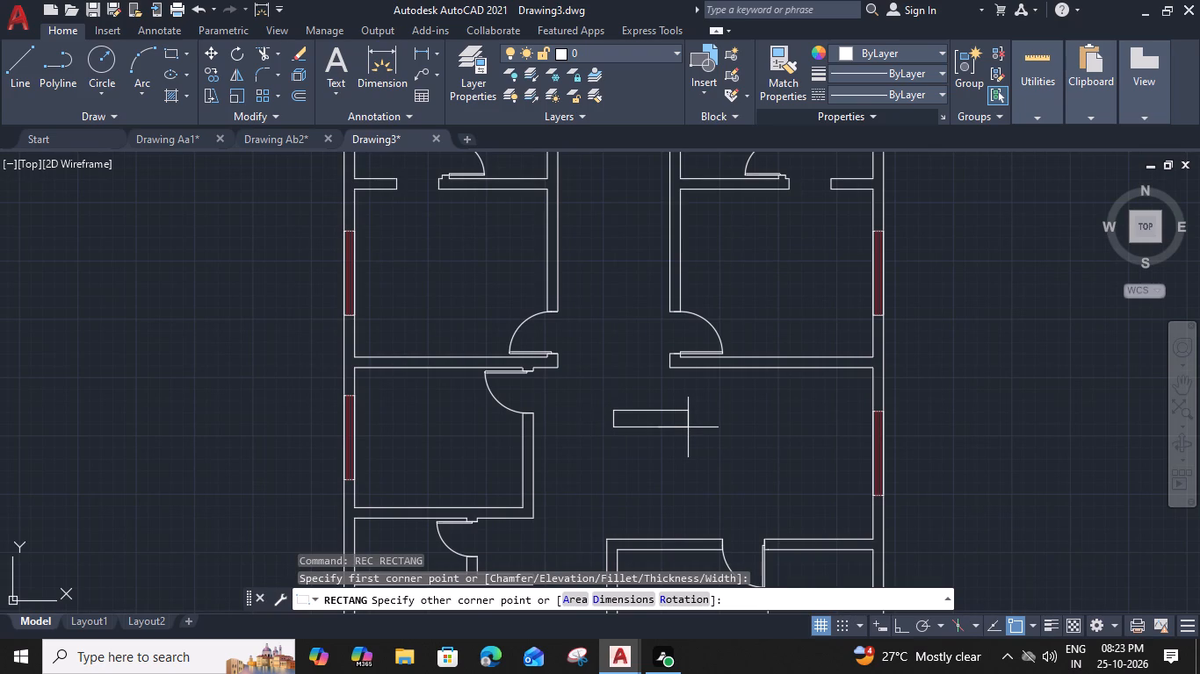
key(d)
key(space)
text(1)
text('9")
key(Return)
key(0)
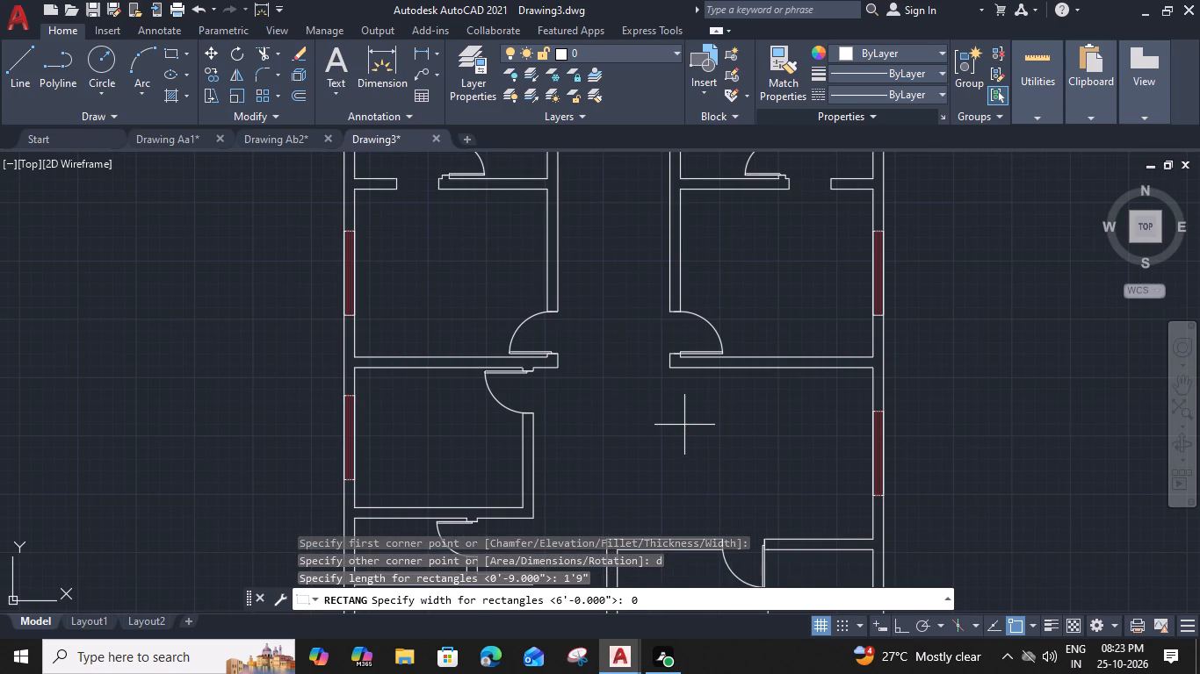
key(BackSpace)
text(9")
key(Return)
click(684, 425)
click(685, 446)
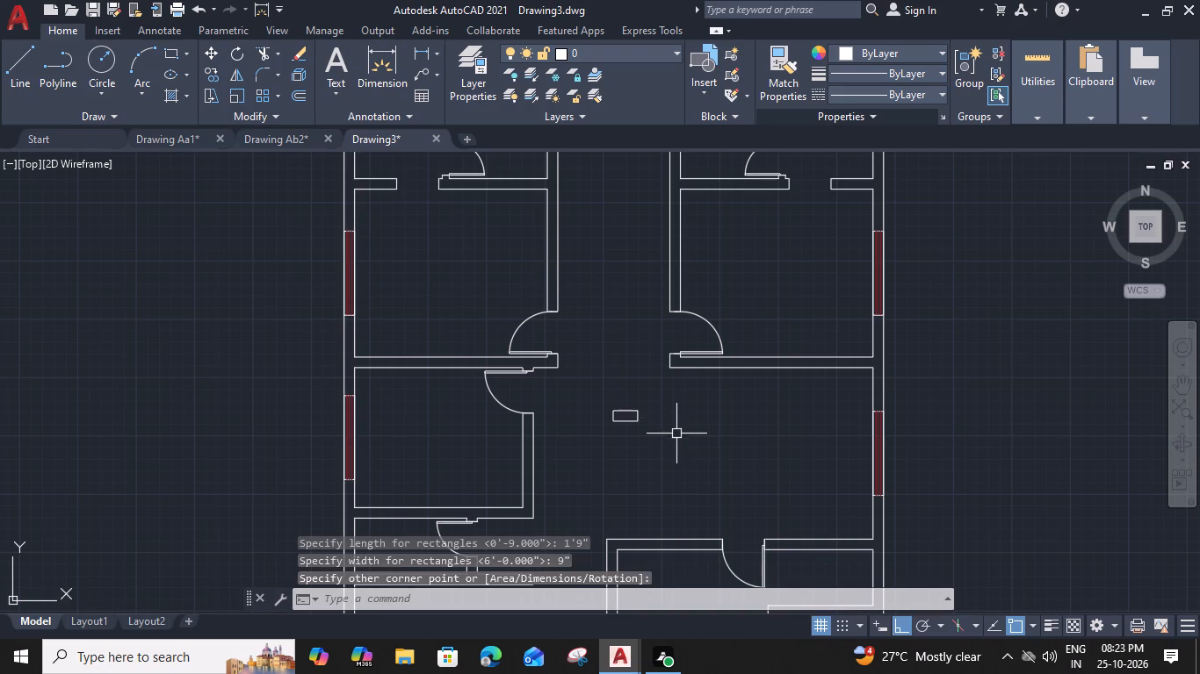
Draw a horizontal centre line in the small rectangle between the midpoints of its two short sides.
key(l)
key(space)
scroll(648, 410, up, 3)
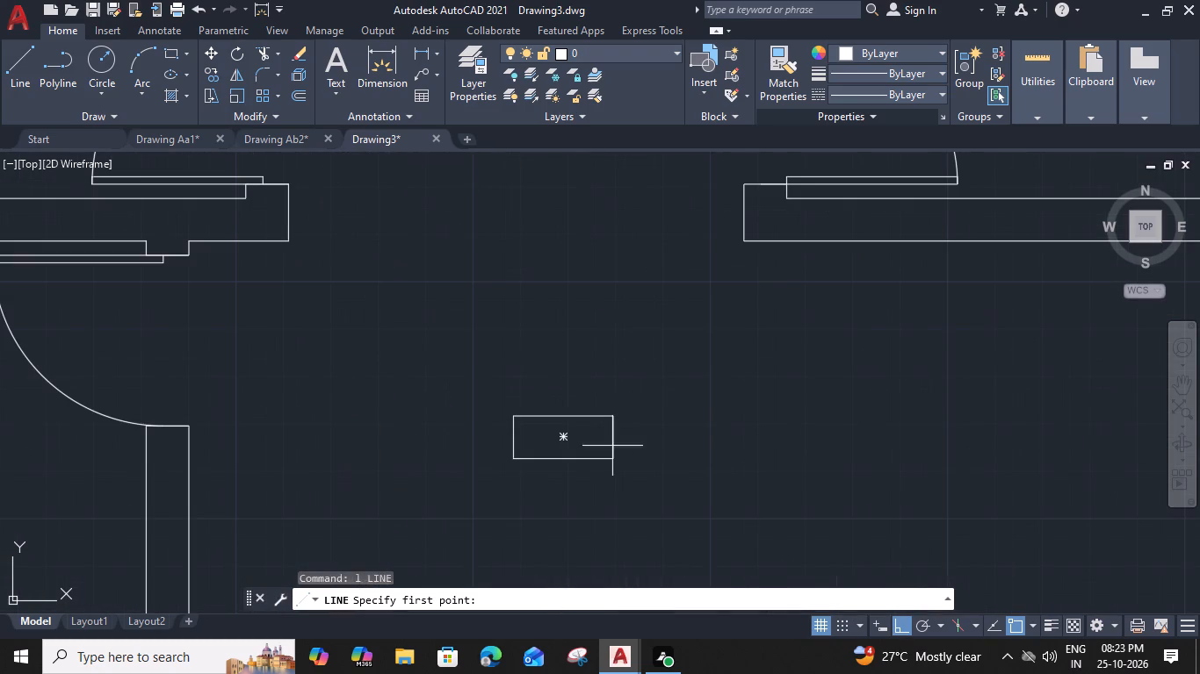
click(615, 439)
click(515, 439)
key(space)
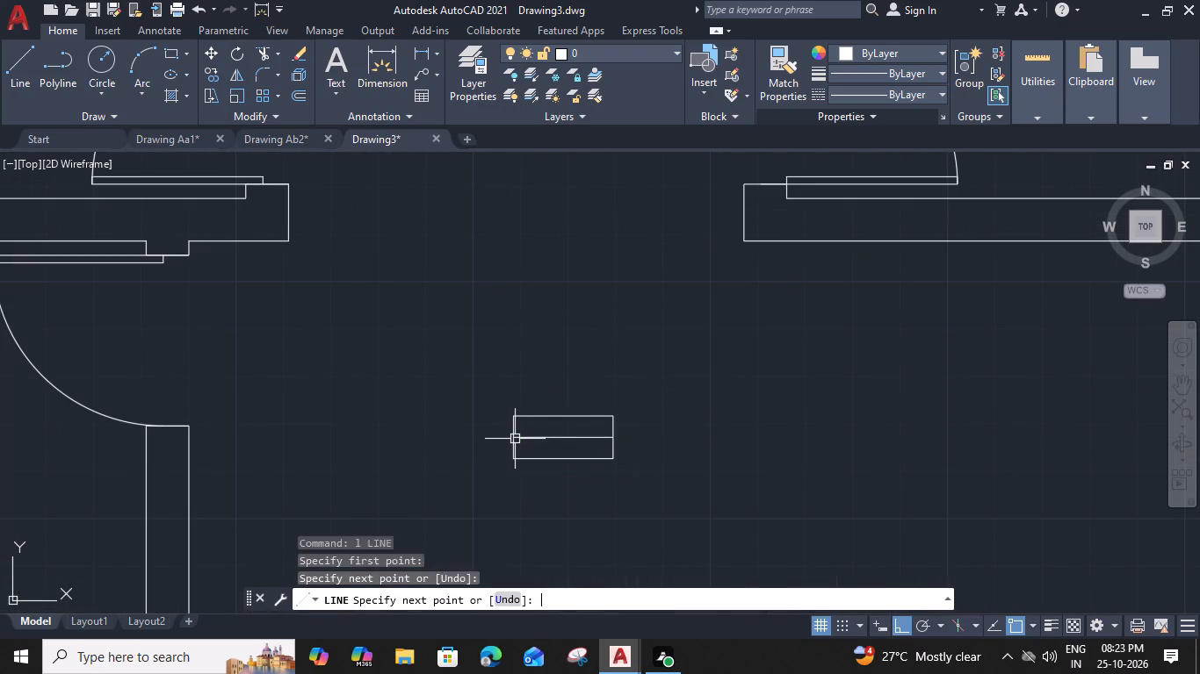
Offset the small rectangle's centre line by 1" to both sides.
click(539, 437)
text(o 1")
key(Return)
click(545, 385)
scroll(556, 466, up, 3)
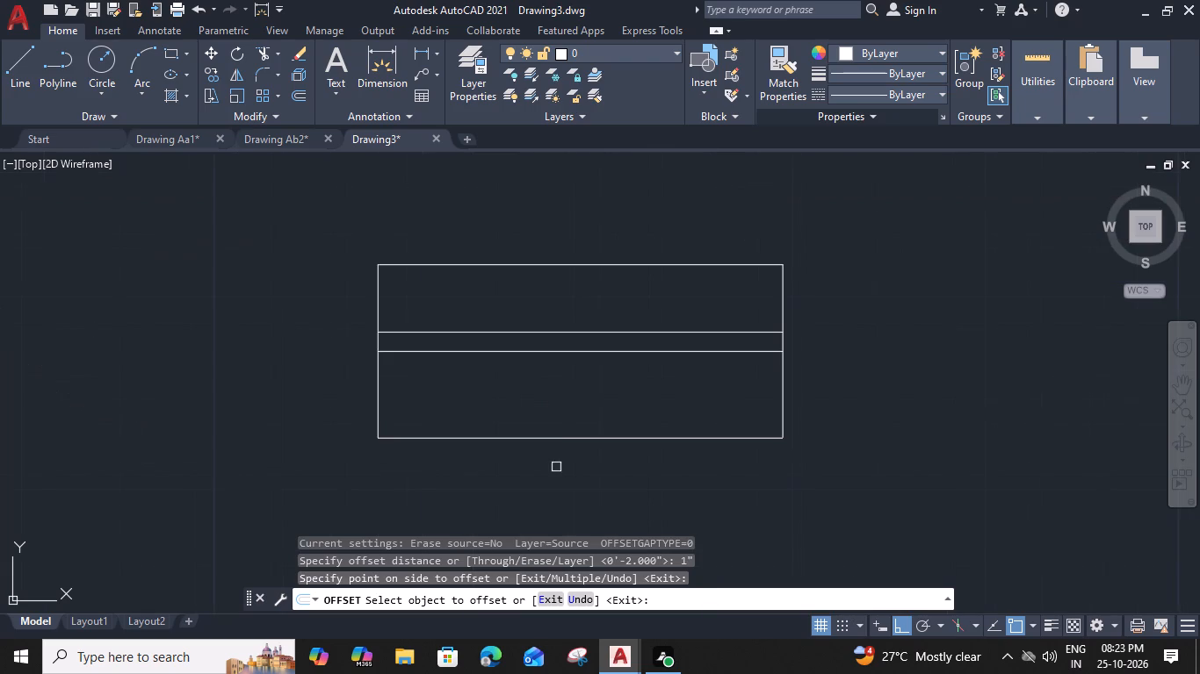
drag(600, 354, 600, 362)
click(596, 403)
key(Escape)
key(Escape)
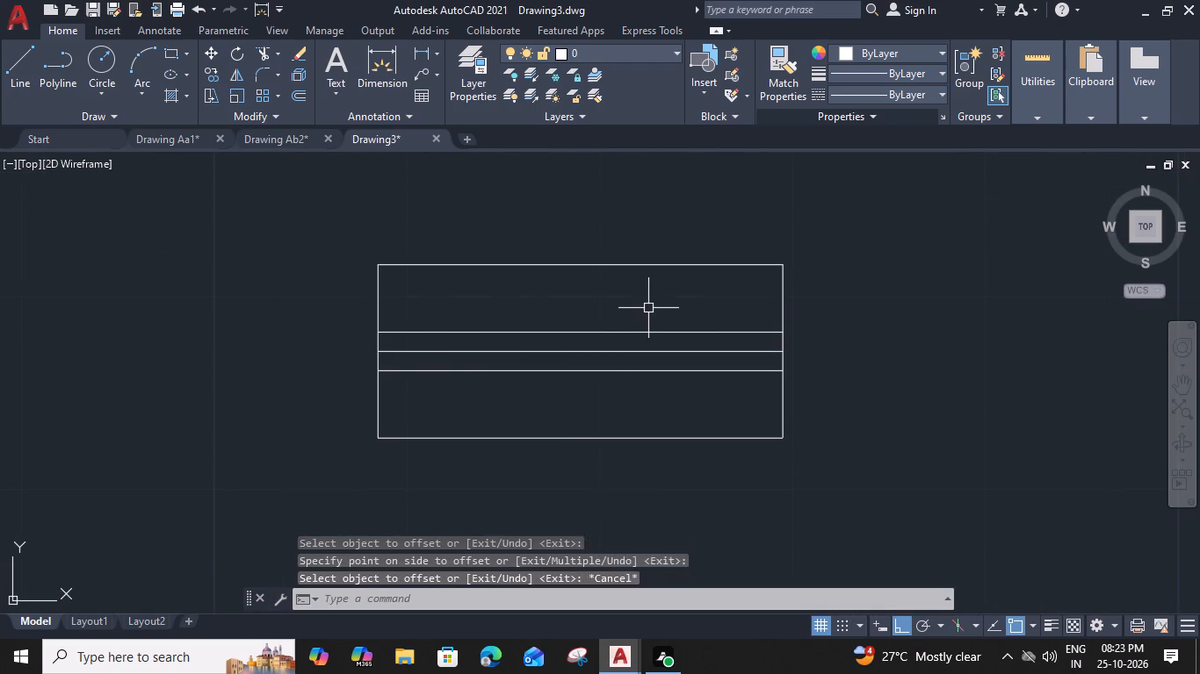
Set the colour of the small window's three inner lines to dark red 153,27,30.
drag(656, 305, 652, 320)
click(619, 413)
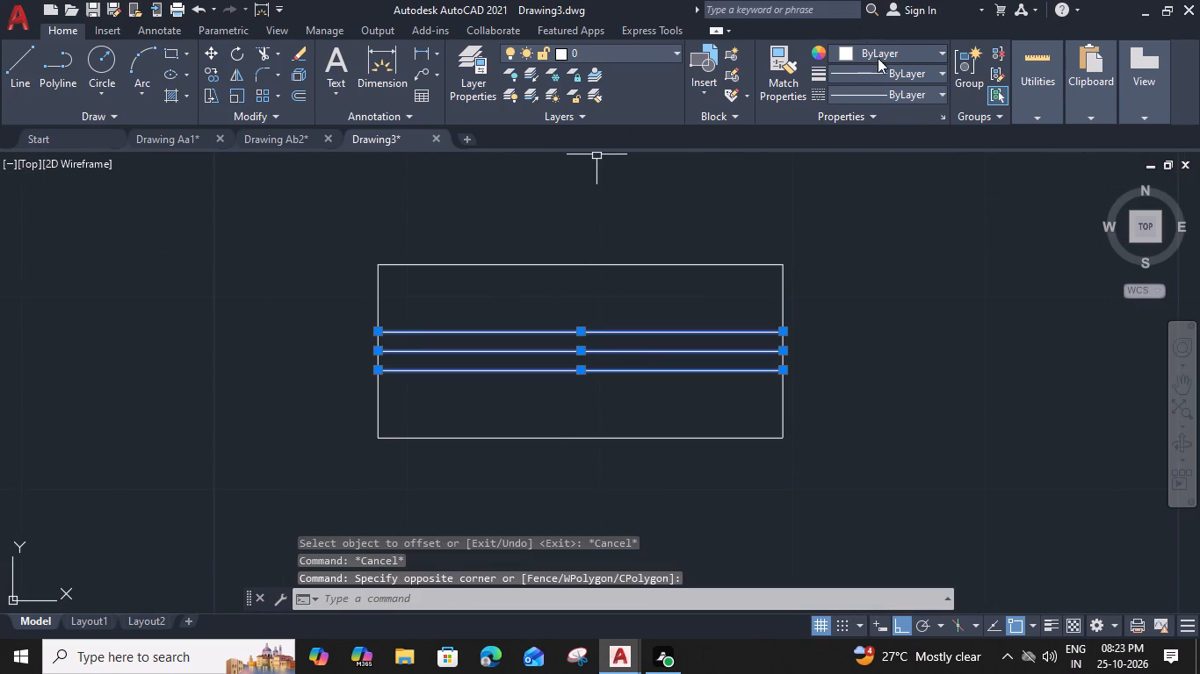
click(886, 55)
click(893, 123)
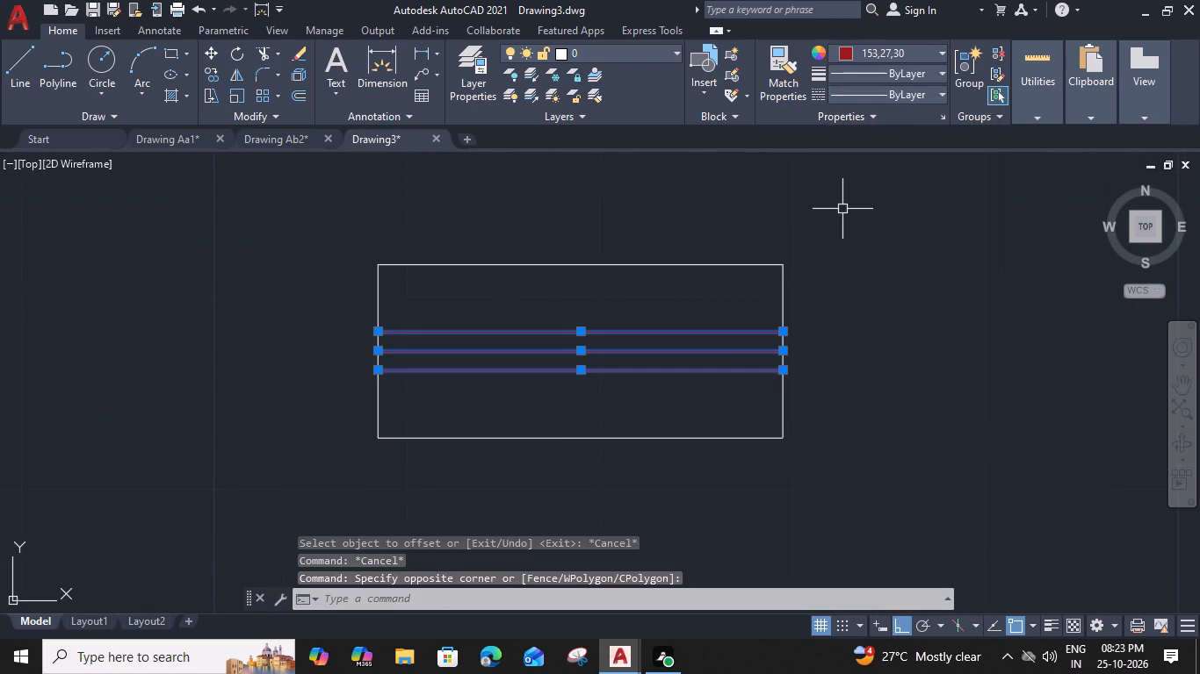
Group the small rectangle and its three inner lines into one unnamed group.
drag(842, 204, 815, 255)
click(690, 475)
key(g)
key(space)
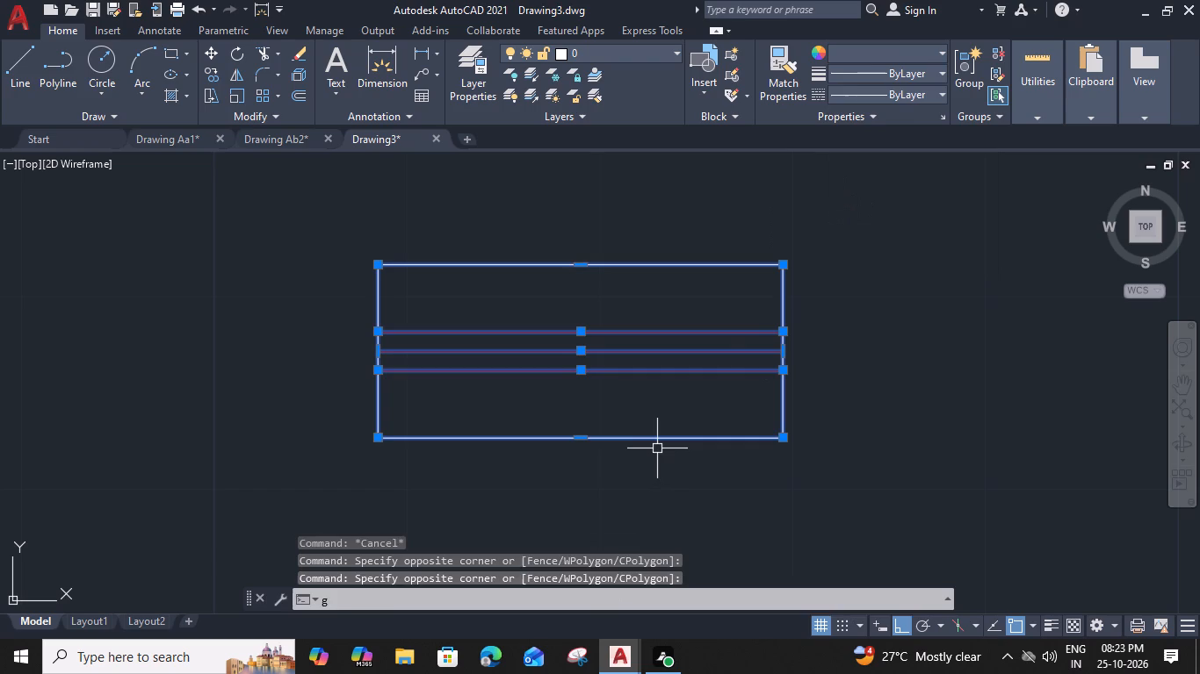
click(599, 441)
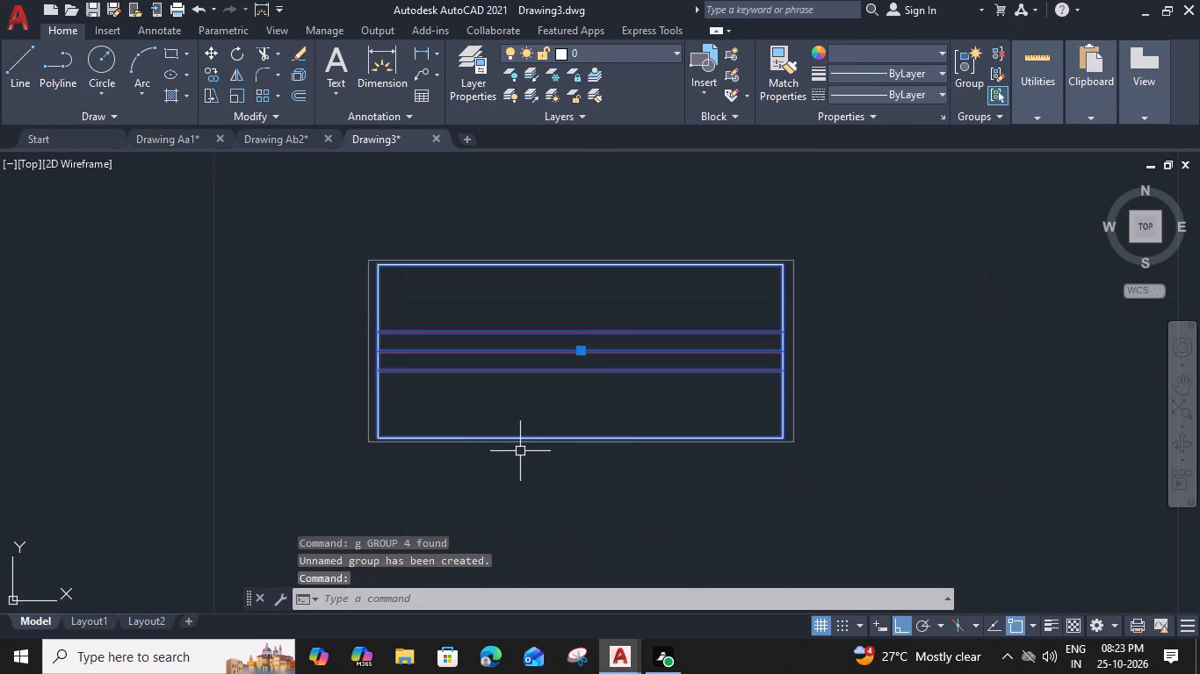
Copy the small window by its lower edge midpoint into the top exterior wall of the two small rooms flanking the central passage.
key(c)
key(o)
key(space)
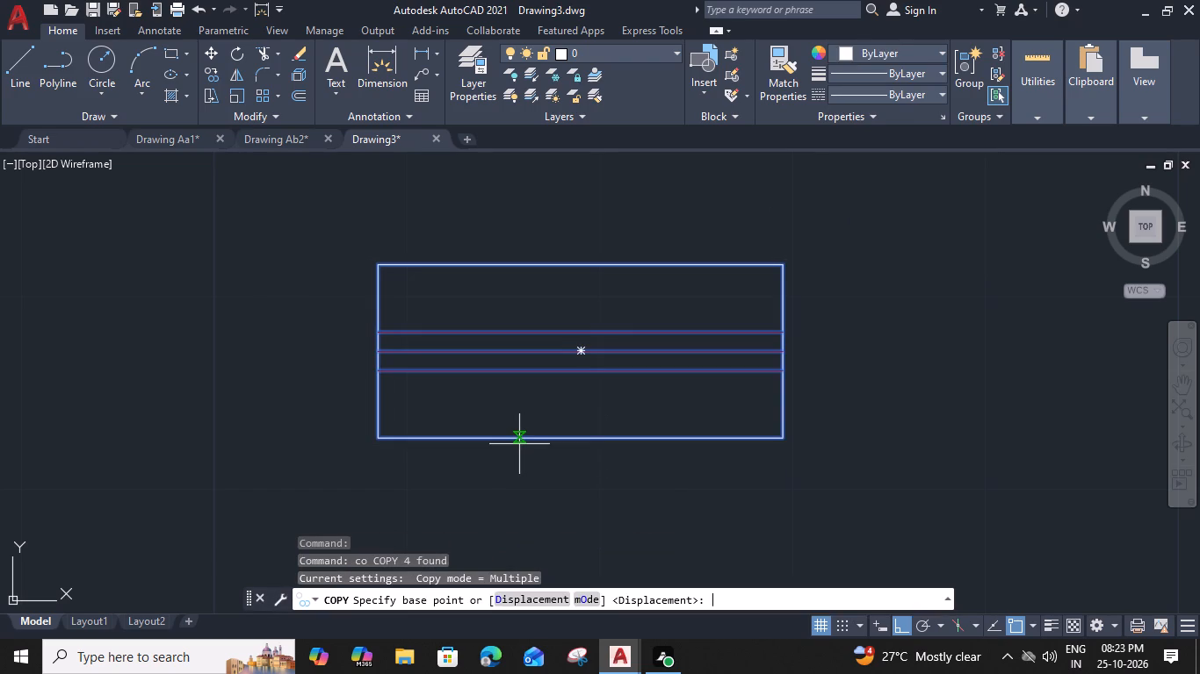
click(576, 441)
scroll(580, 418, down, 4)
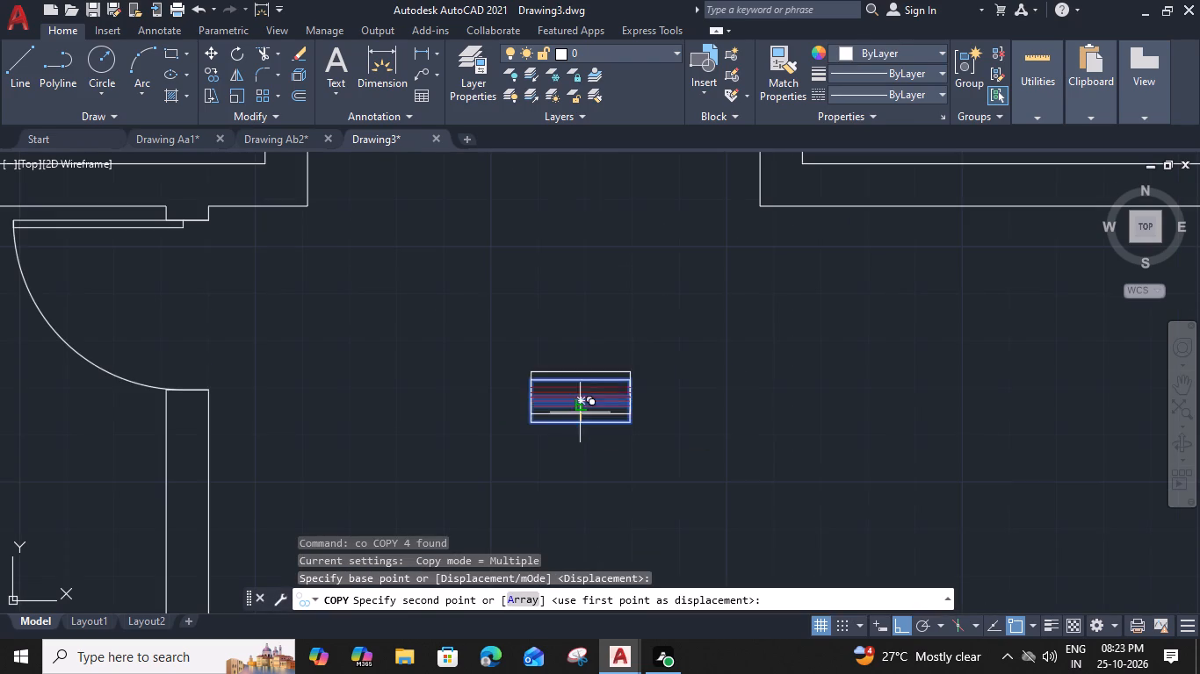
middle_drag(545, 258, 610, 584)
scroll(563, 506, down, 3)
middle_drag(505, 365, 524, 480)
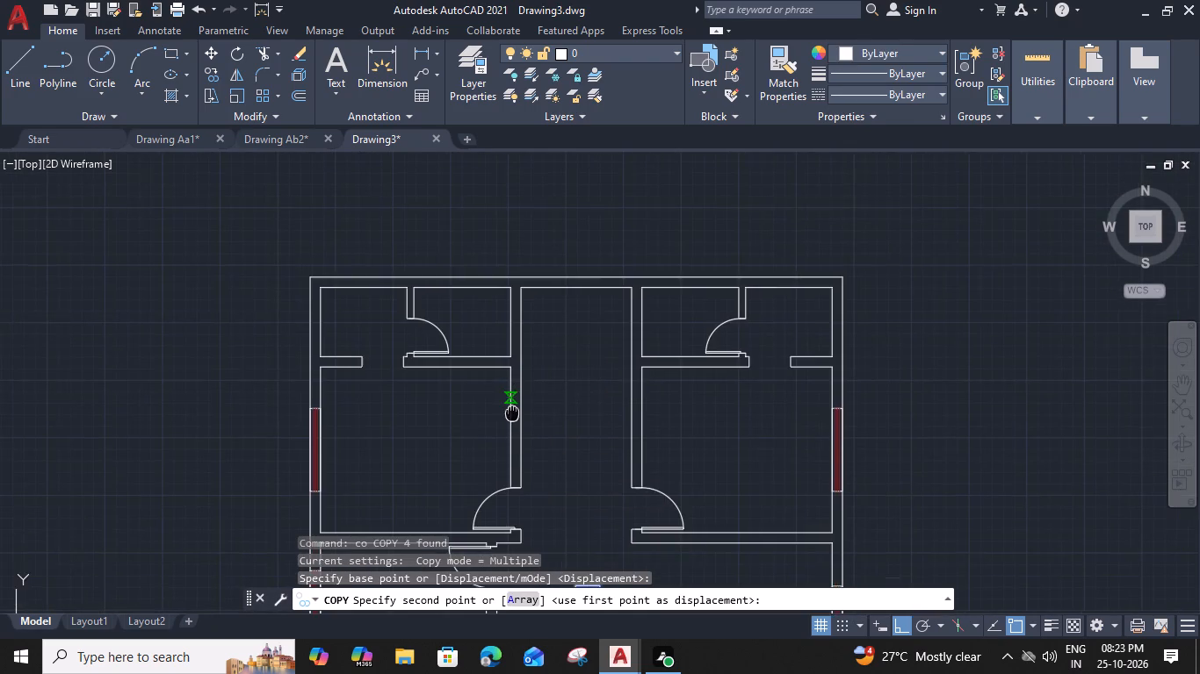
scroll(504, 381, up, 2)
click(492, 353)
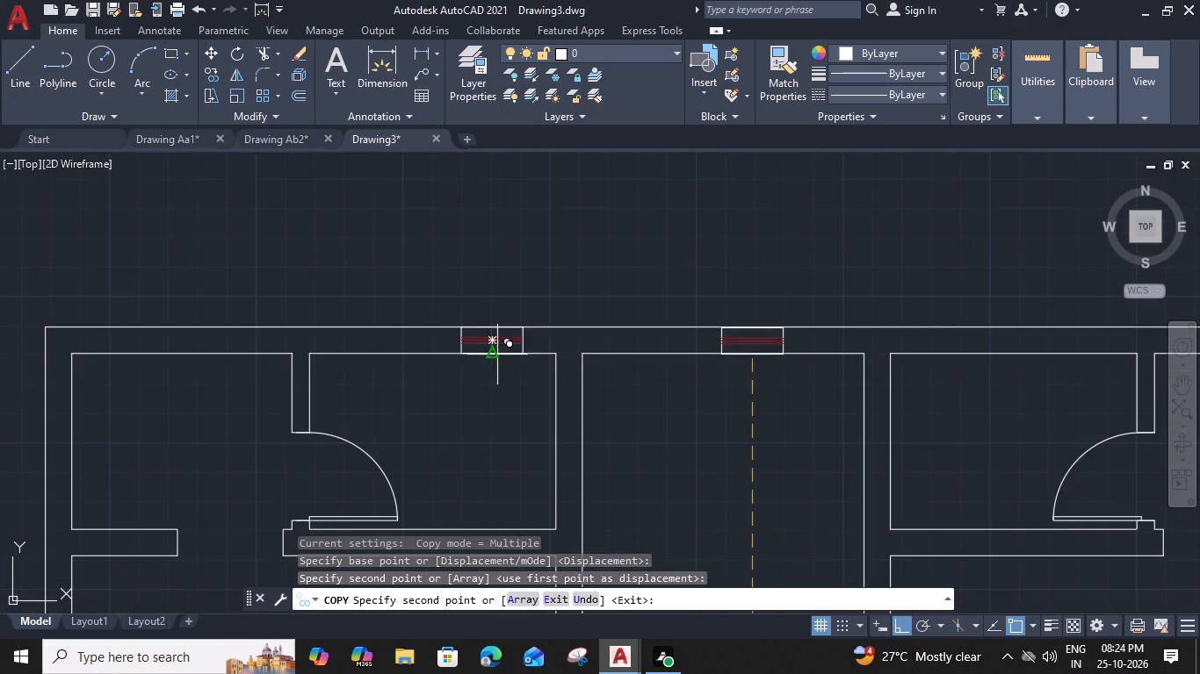
click(943, 353)
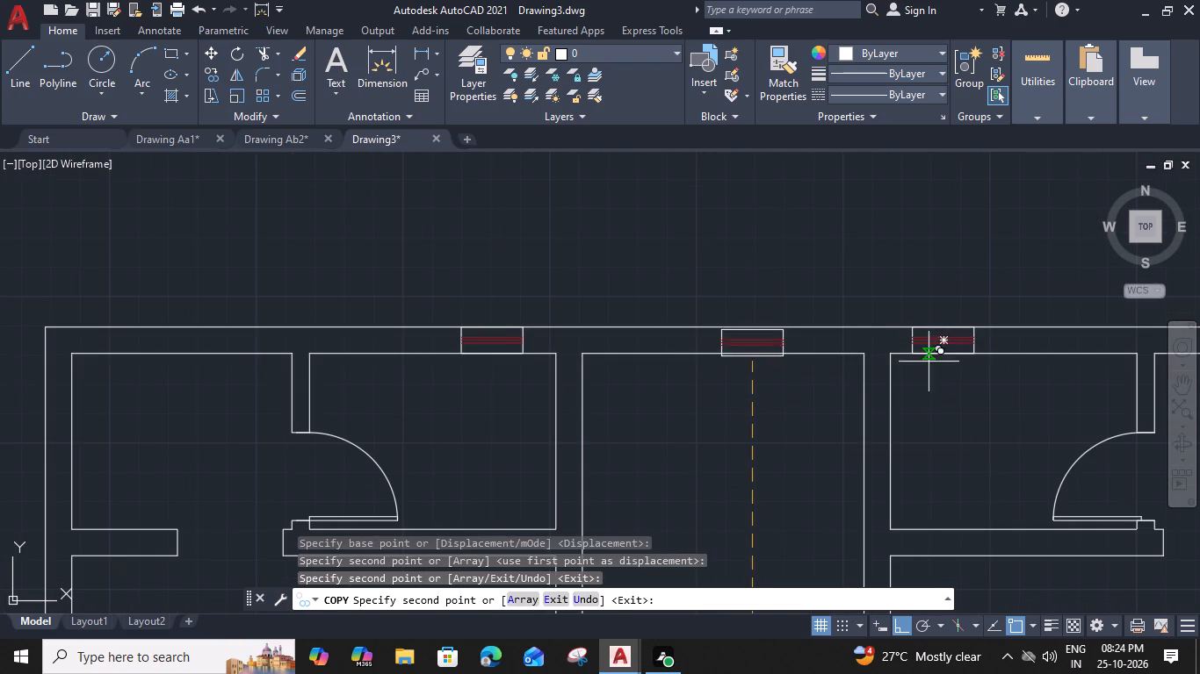
scroll(812, 441, down, 2)
key(Escape)
Rotate the original small window group by 270° about its upper-right corner so it stands vertically.
middle_drag(776, 491, 769, 246)
middle_drag(770, 467, 741, 352)
click(772, 335)
click(748, 389)
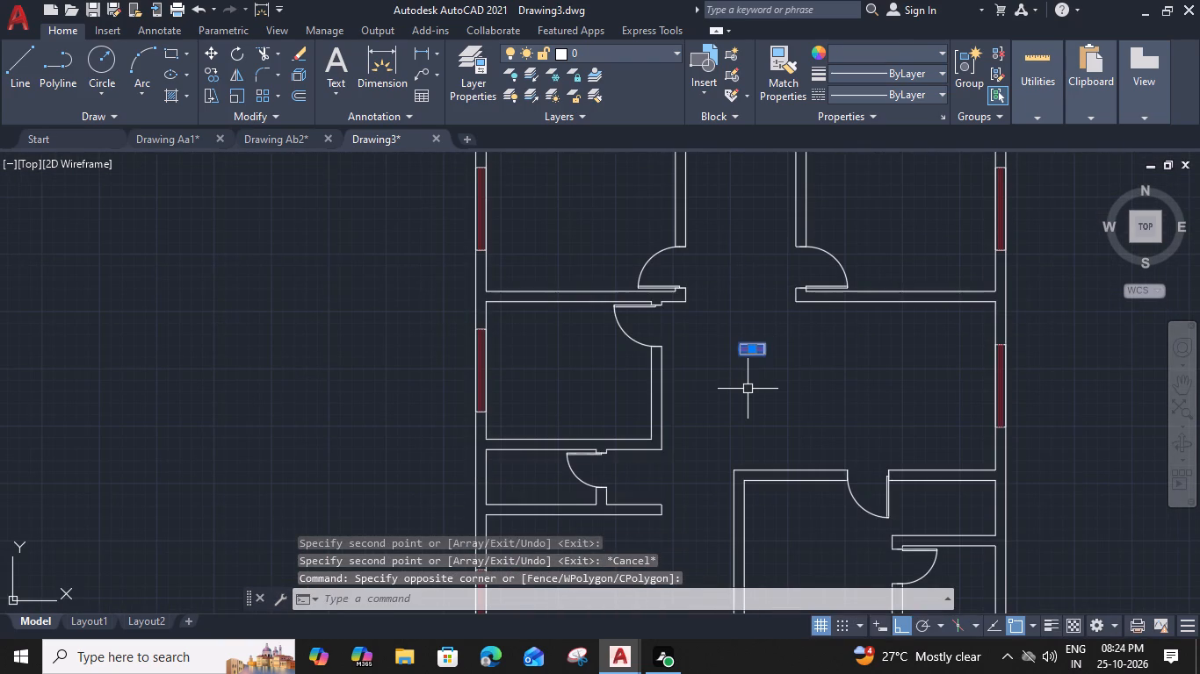
key(r)
text(o)
key(space)
scroll(778, 327, up, 2)
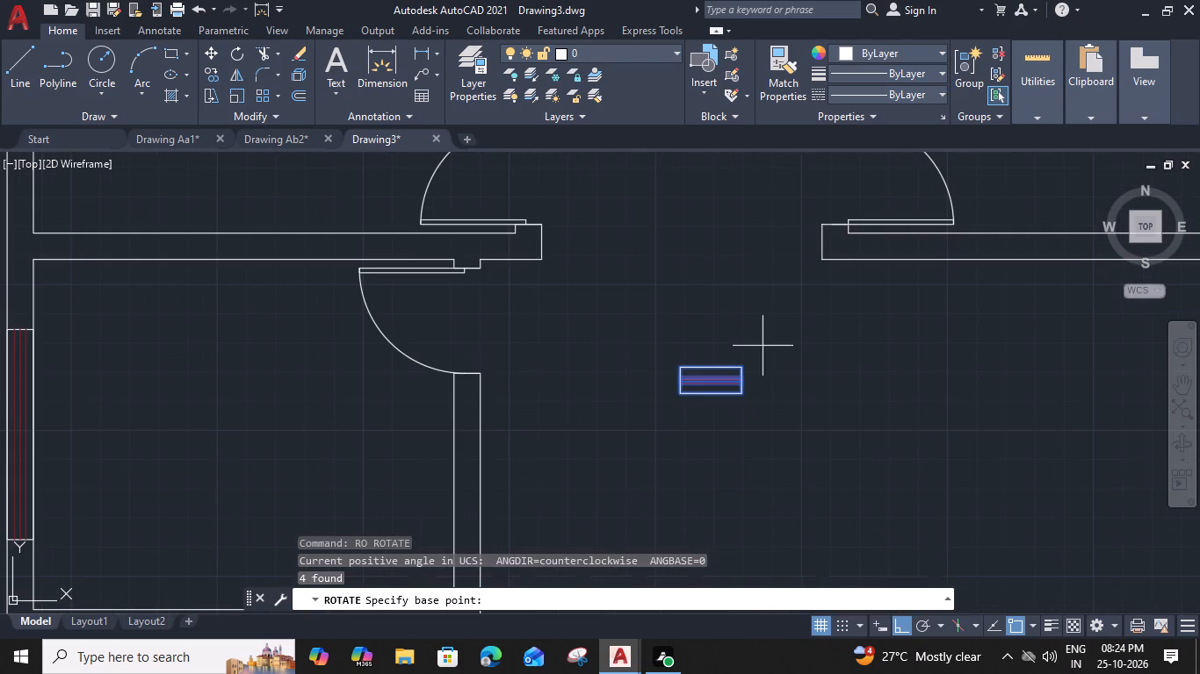
click(744, 363)
scroll(746, 379, up, 4)
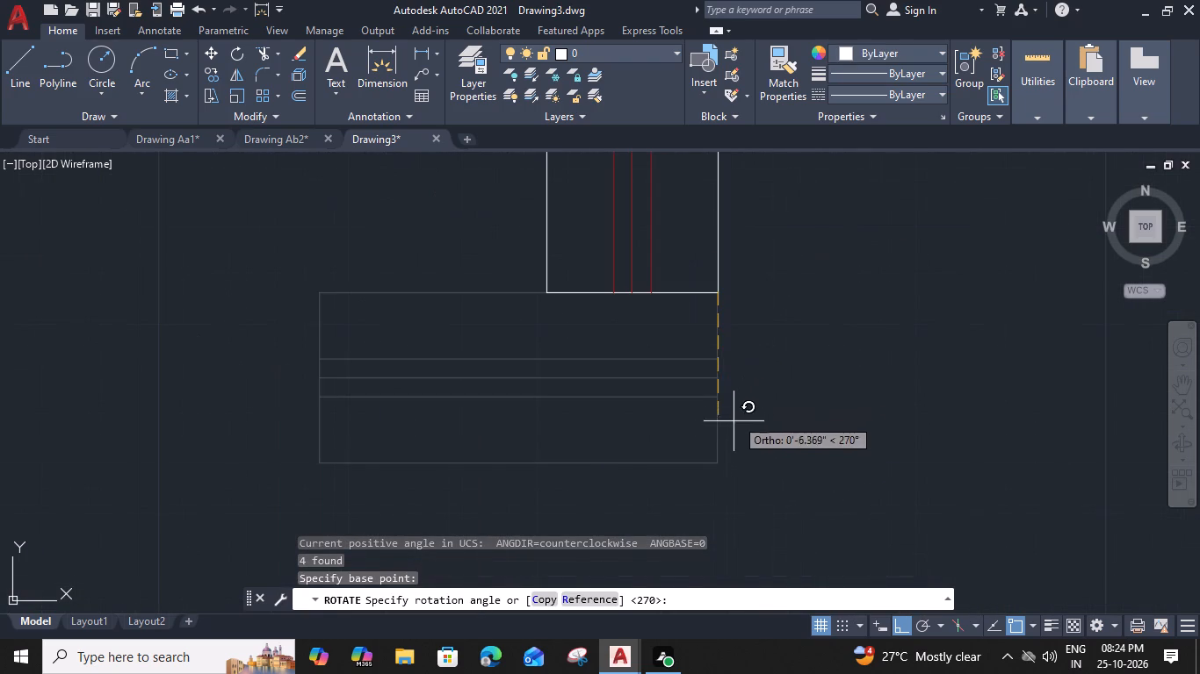
click(717, 459)
Move the vertical small window by its side midpoint into the left exterior wall of the small room below the middle-left room.
drag(757, 269, 574, 316)
click(426, 373)
key(m)
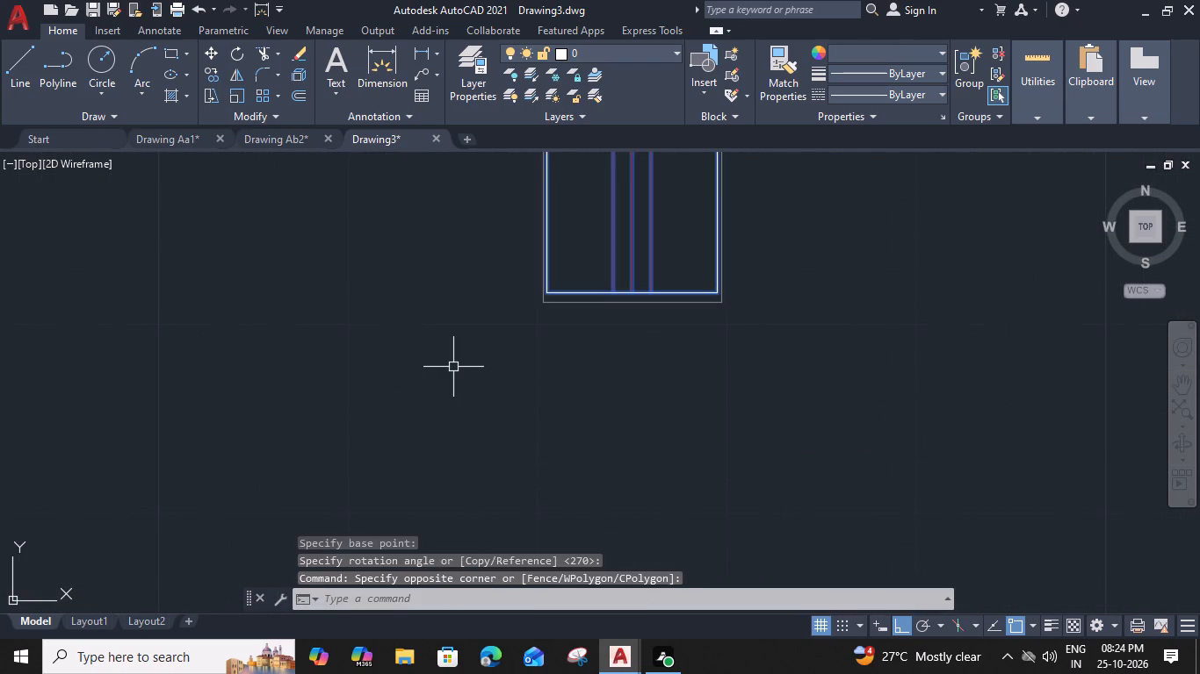
key(space)
scroll(495, 340, down, 2)
middle_drag(495, 344, 492, 417)
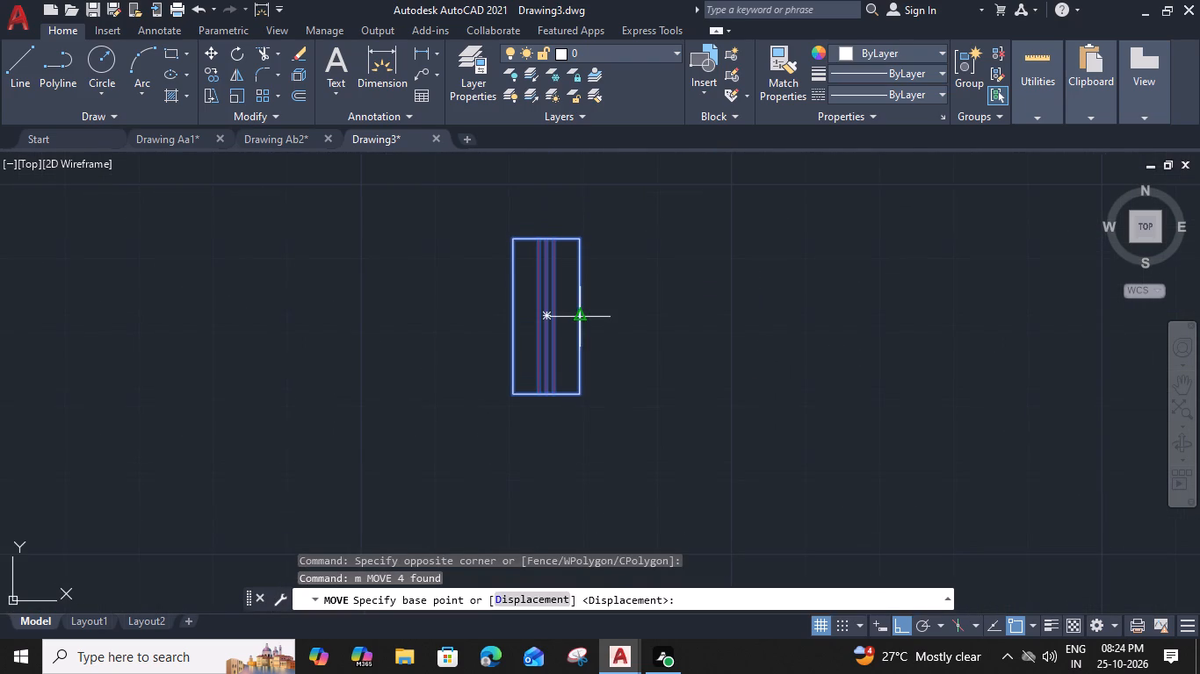
click(575, 317)
scroll(547, 333, down, 3)
middle_drag(467, 382, 777, 240)
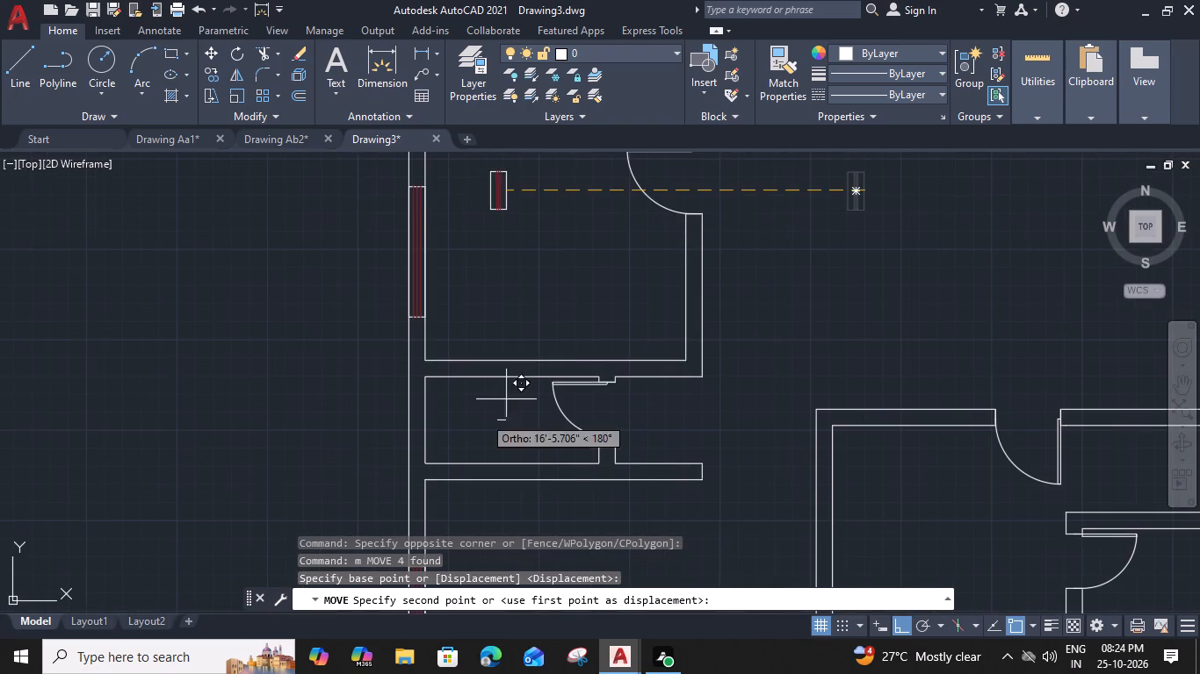
click(430, 418)
key(Escape)
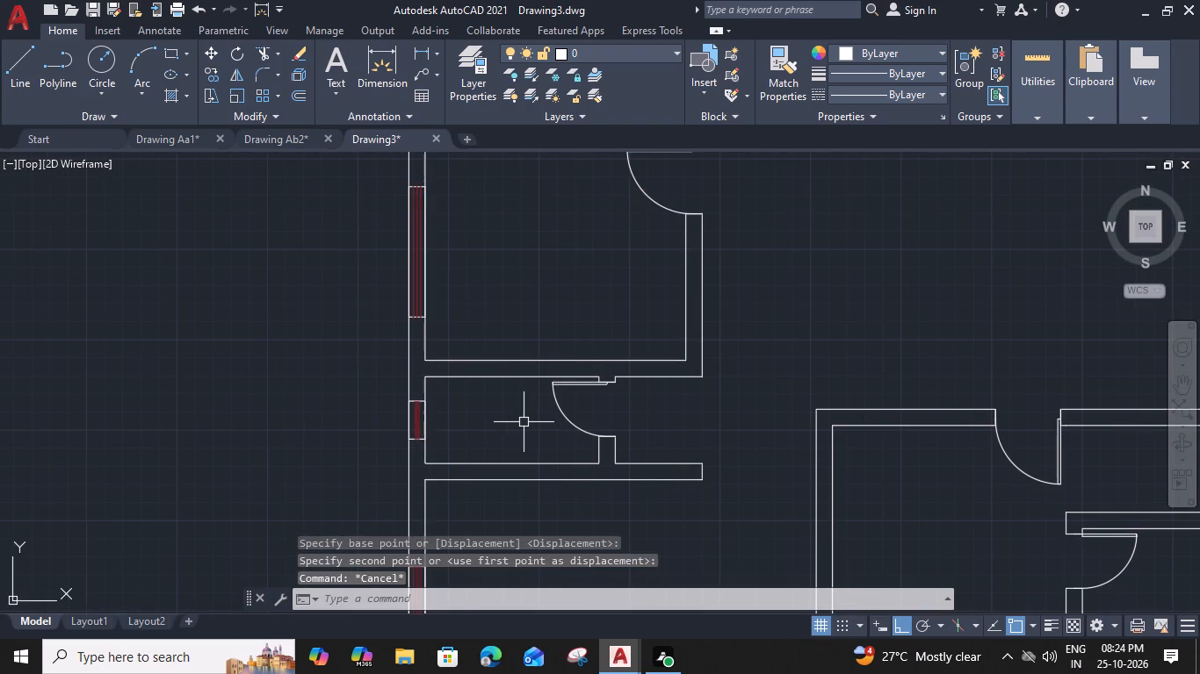
Check the window positions throughout the floor plan.
scroll(530, 411, down, 2)
middle_drag(633, 490, 553, 364)
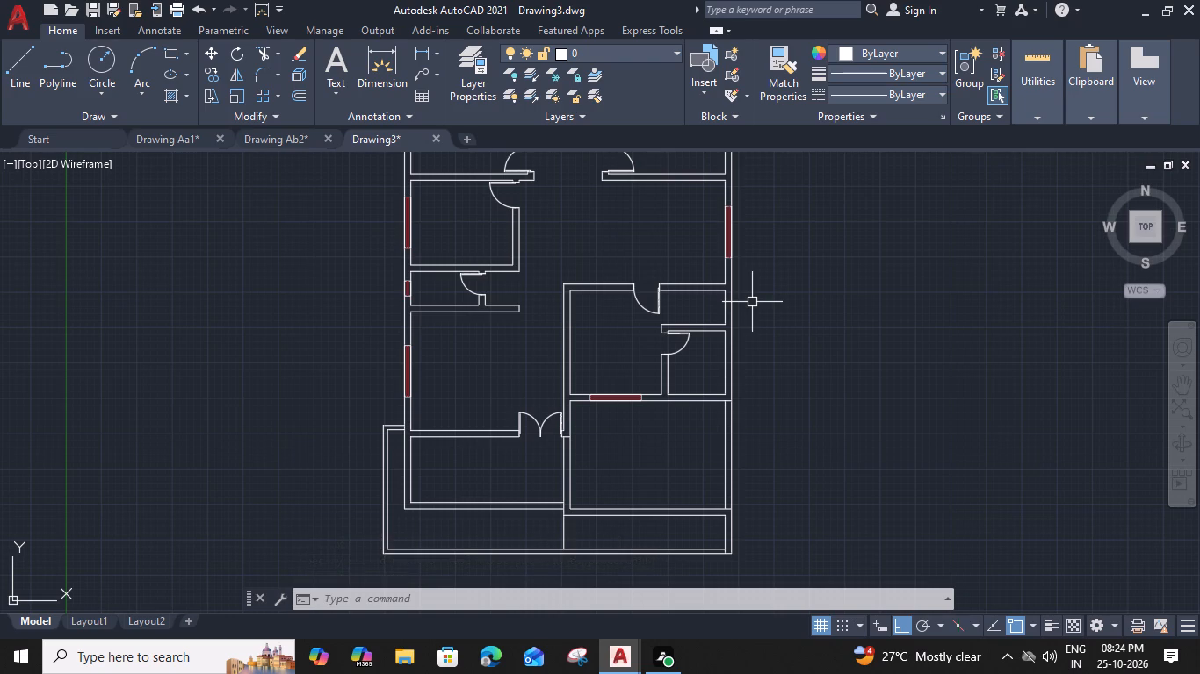
middle_drag(675, 399, 642, 399)
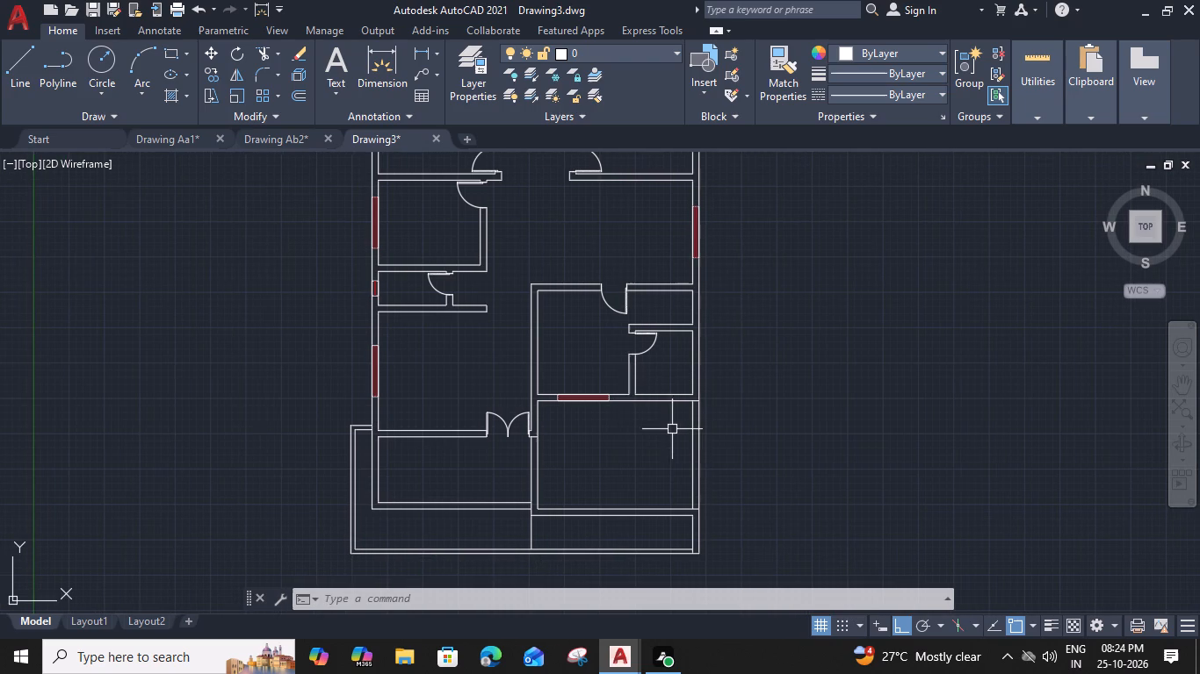
middle_drag(670, 430, 647, 436)
middle_drag(539, 374, 550, 511)
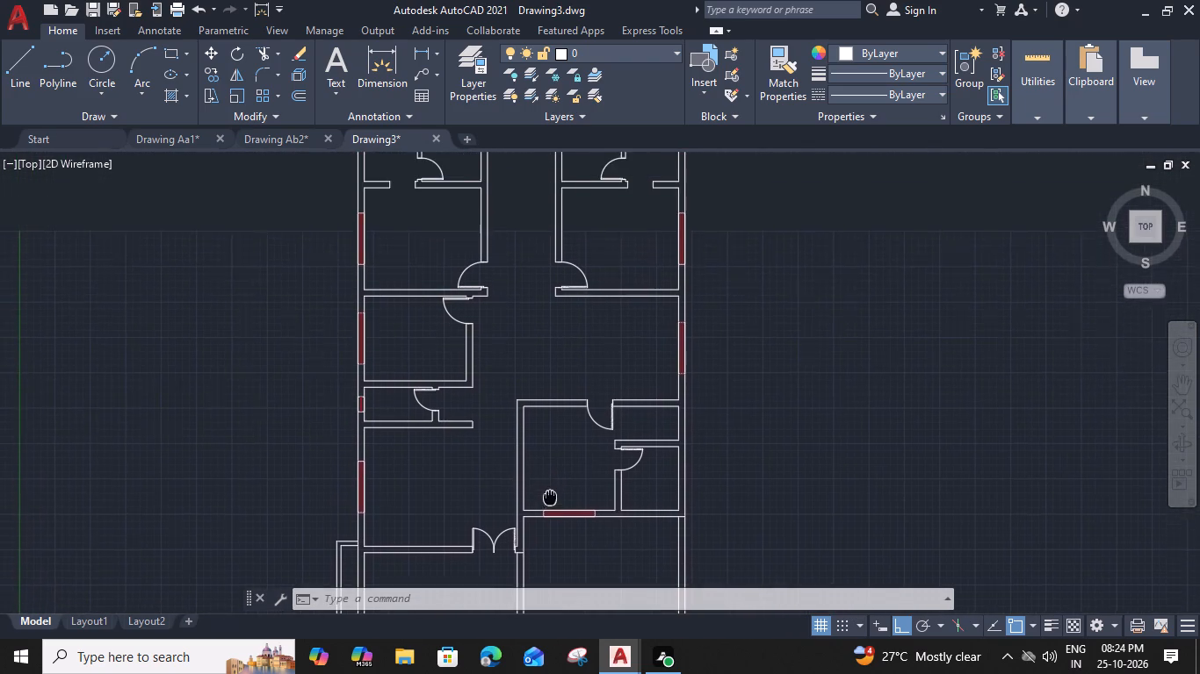
middle_drag(550, 511, 548, 520)
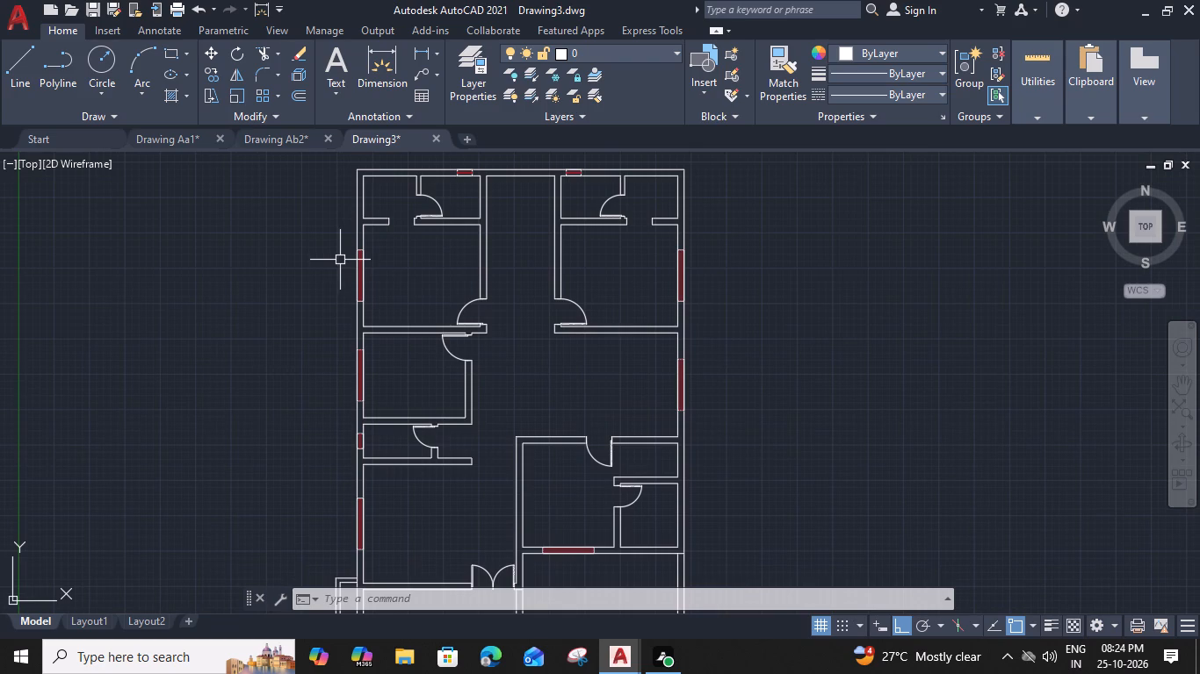
middle_drag(369, 284, 404, 353)
Start a multiline text in the upper-left bedroom and set its text height to 8".
key(m)
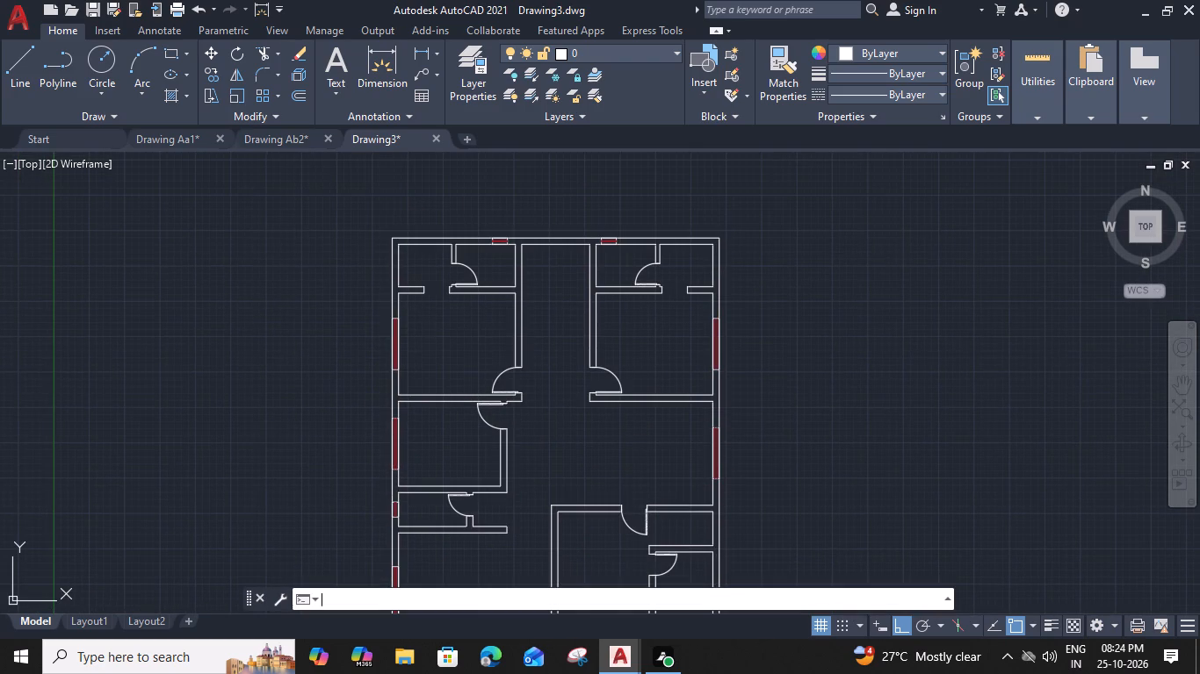
text(t)
key(space)
scroll(437, 335, up, 2)
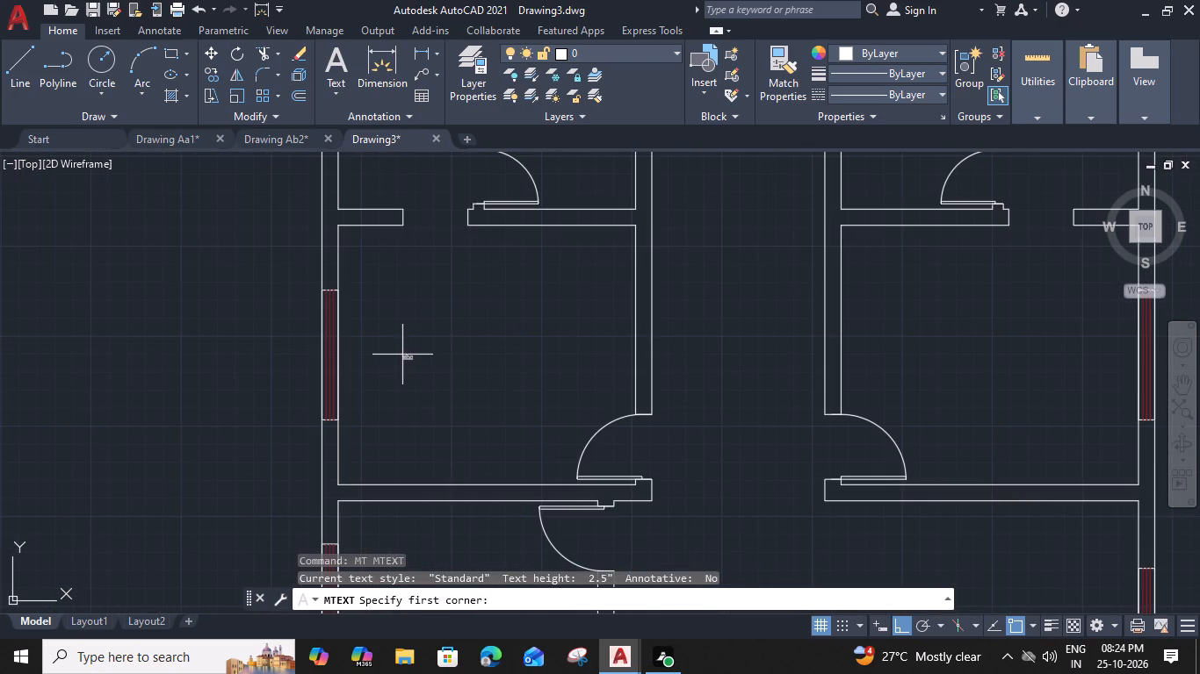
click(402, 354)
click(582, 388)
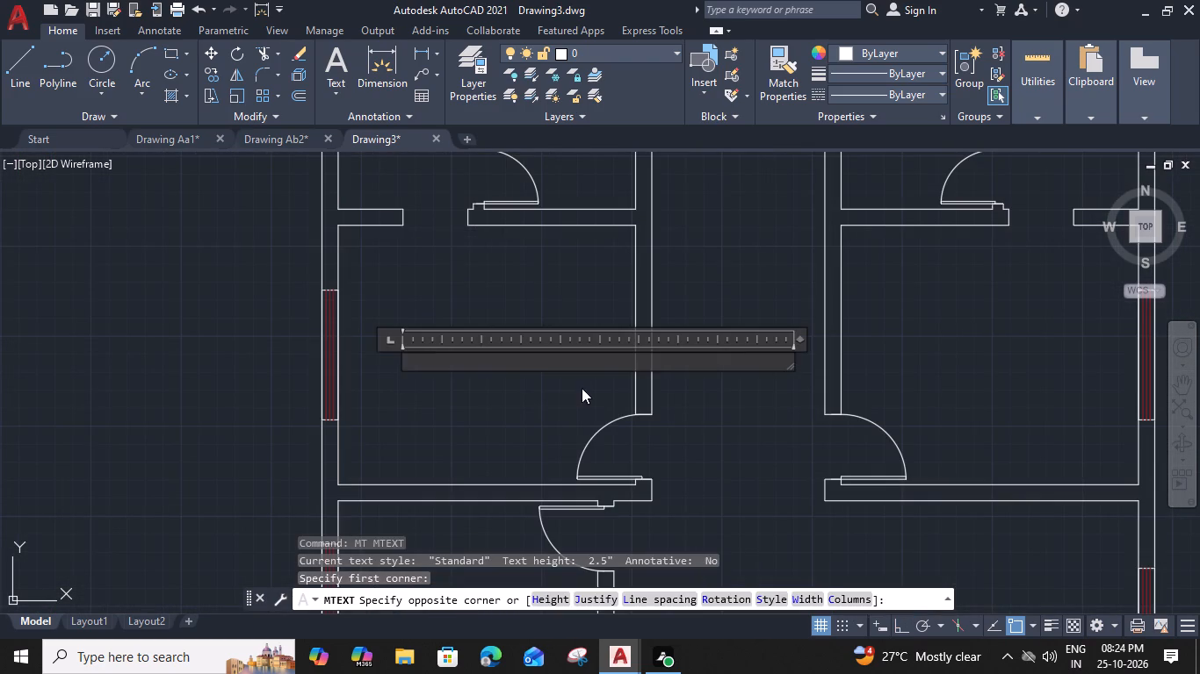
drag(798, 339, 553, 340)
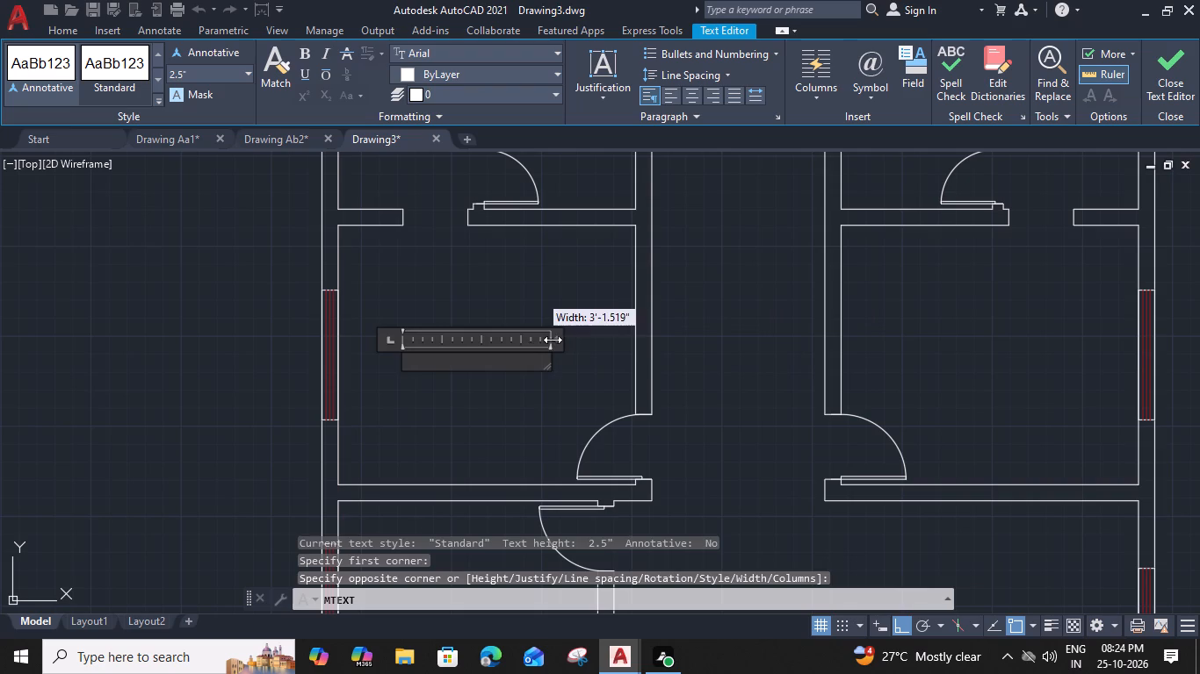
drag(553, 340, 549, 340)
click(193, 69)
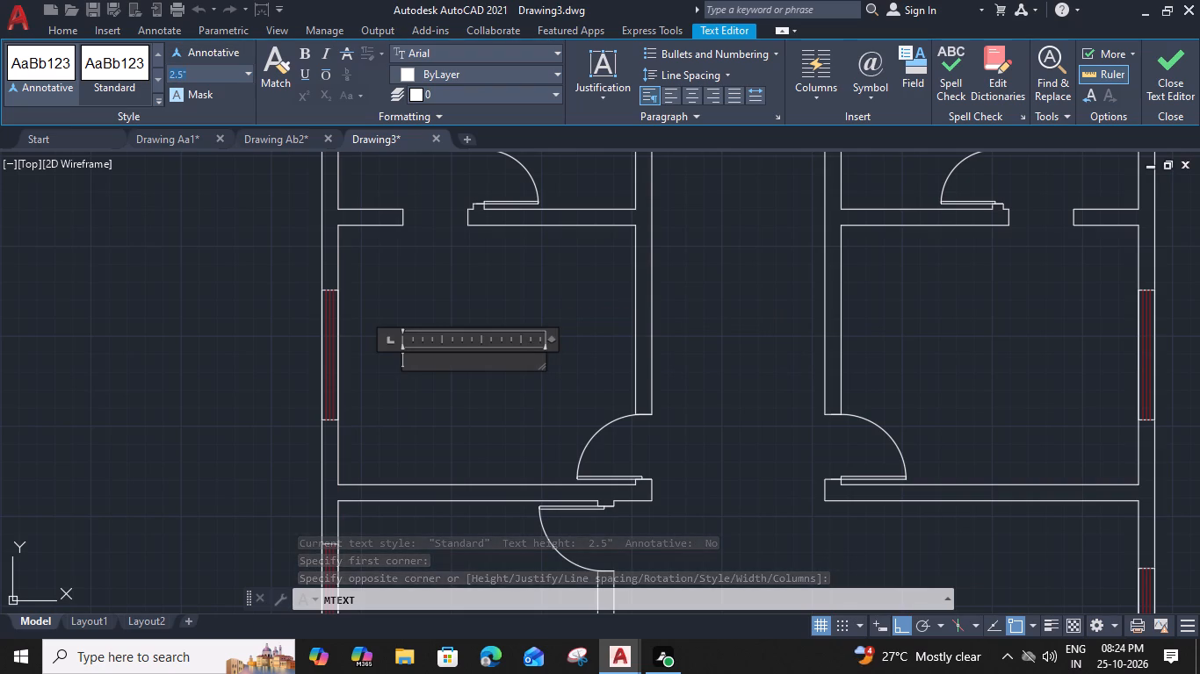
text(9")
key(Return)
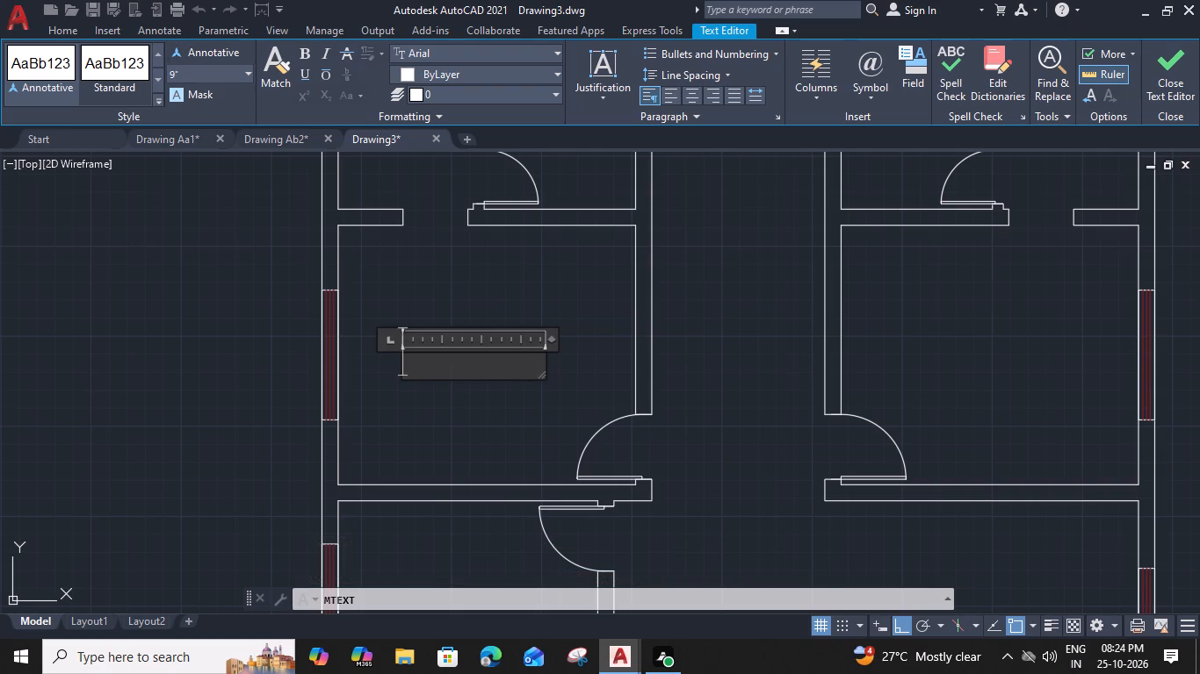
drag(183, 73, 157, 71)
text(8")
key(Return)
Write BEDROOM-2 as the label's first line and widen the text box so it fits on one line.
text(BEDROOM)
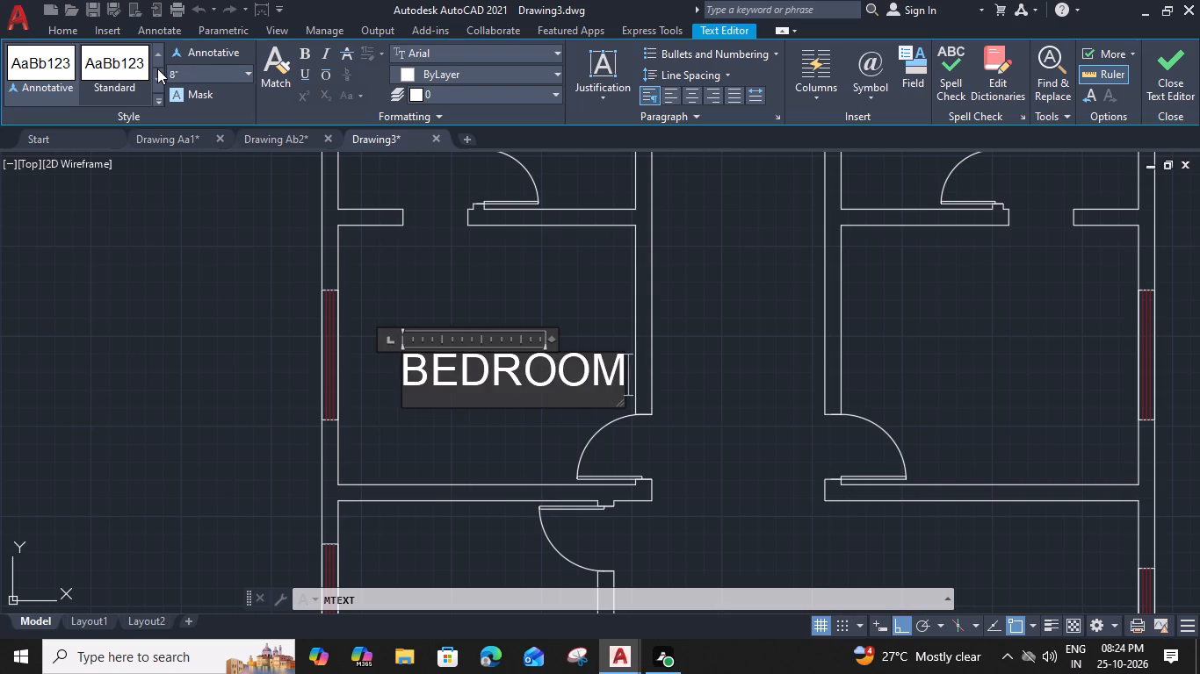
key(space)
text(2)
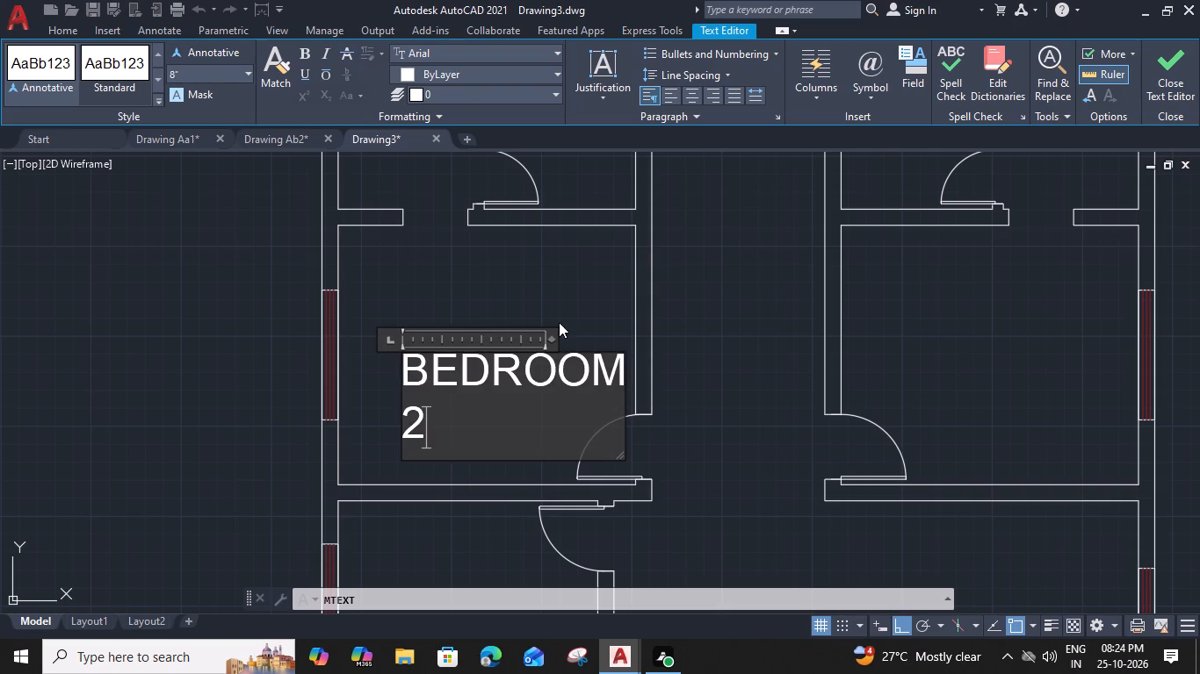
drag(553, 341, 692, 342)
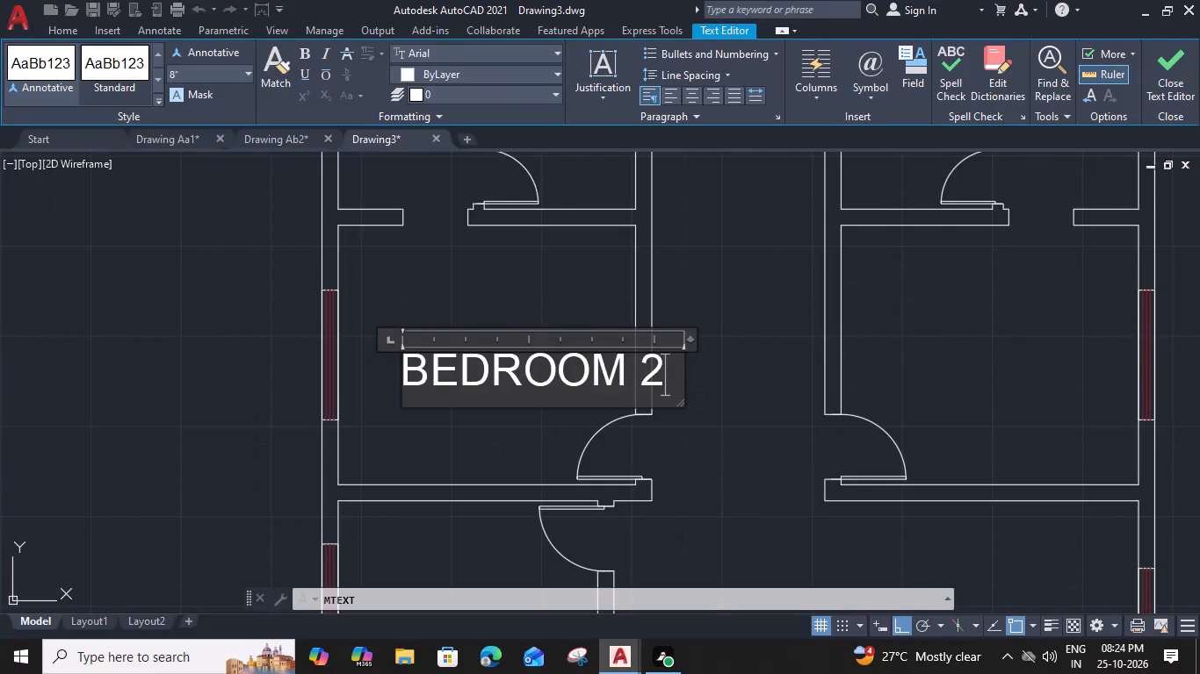
click(643, 369)
key(minus)
key(BackSpace)
key(BackSpace)
key(minus)
Add the room size 14'-0"X12'-0" as an indented second line under BEDROOM-2 and finish the text.
click(669, 378)
key(Return)
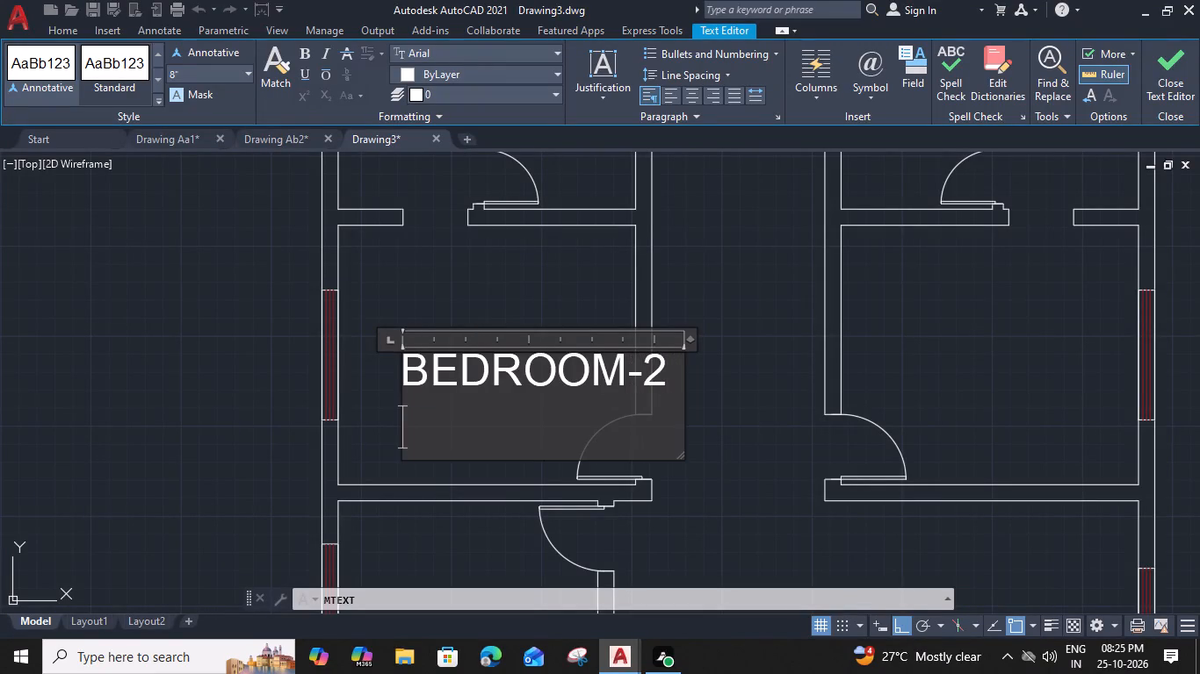
text(14'-0")
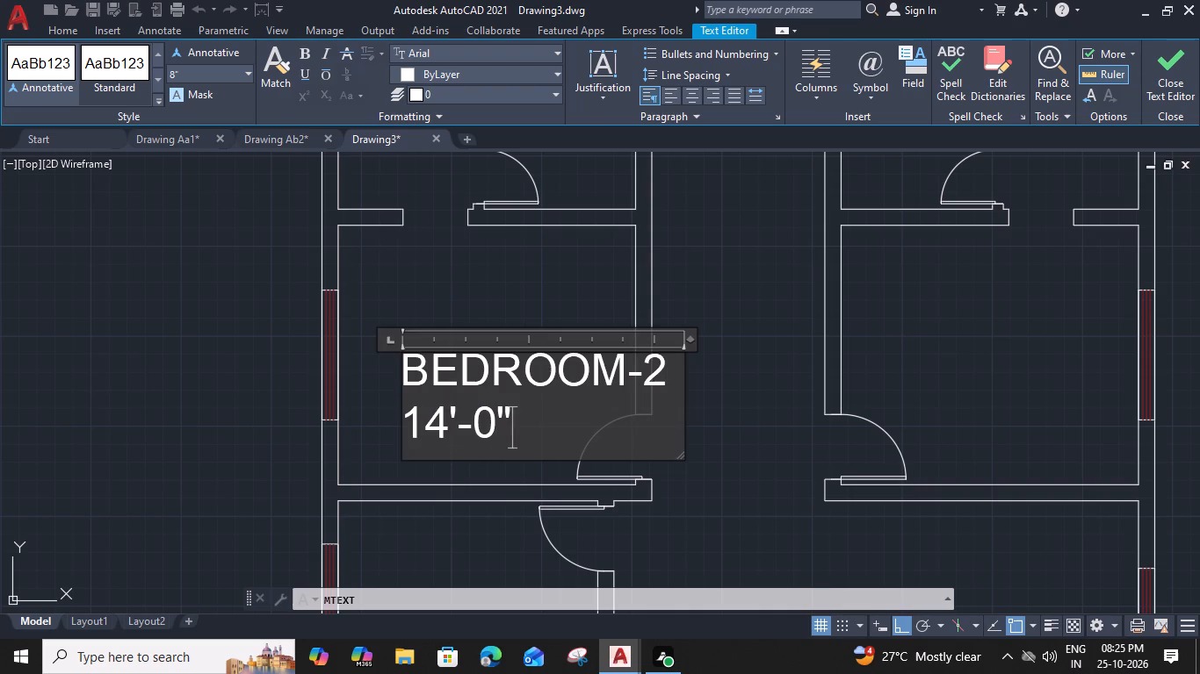
key(x)
text(12)
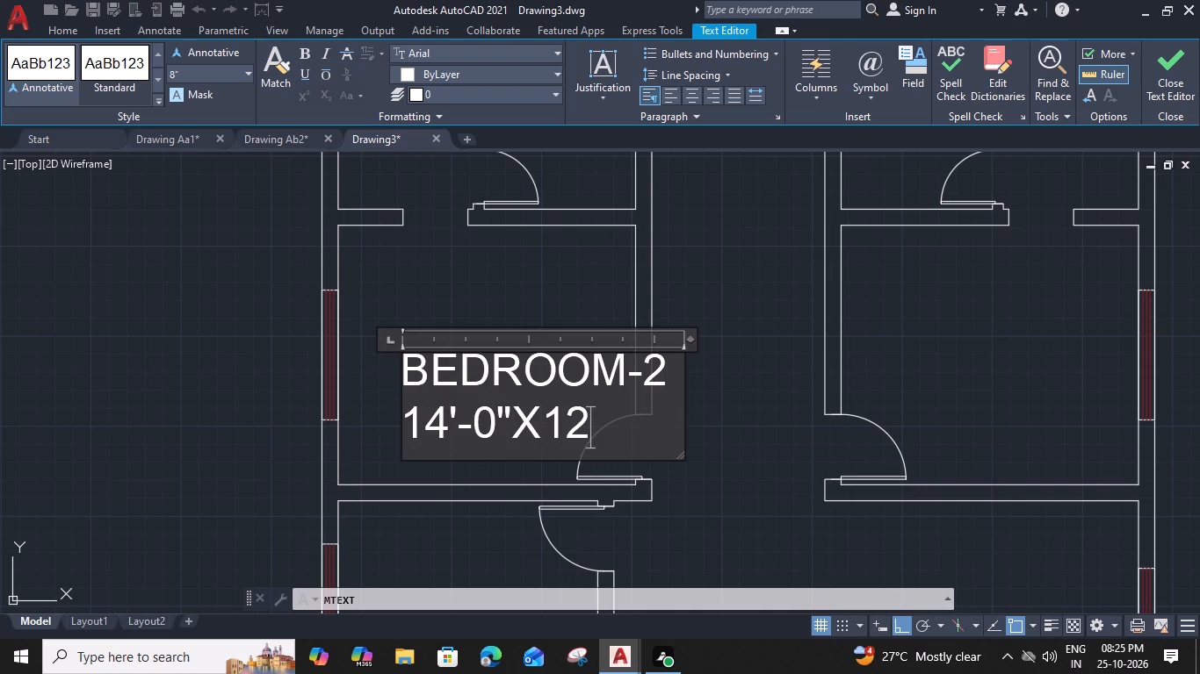
text('-0")
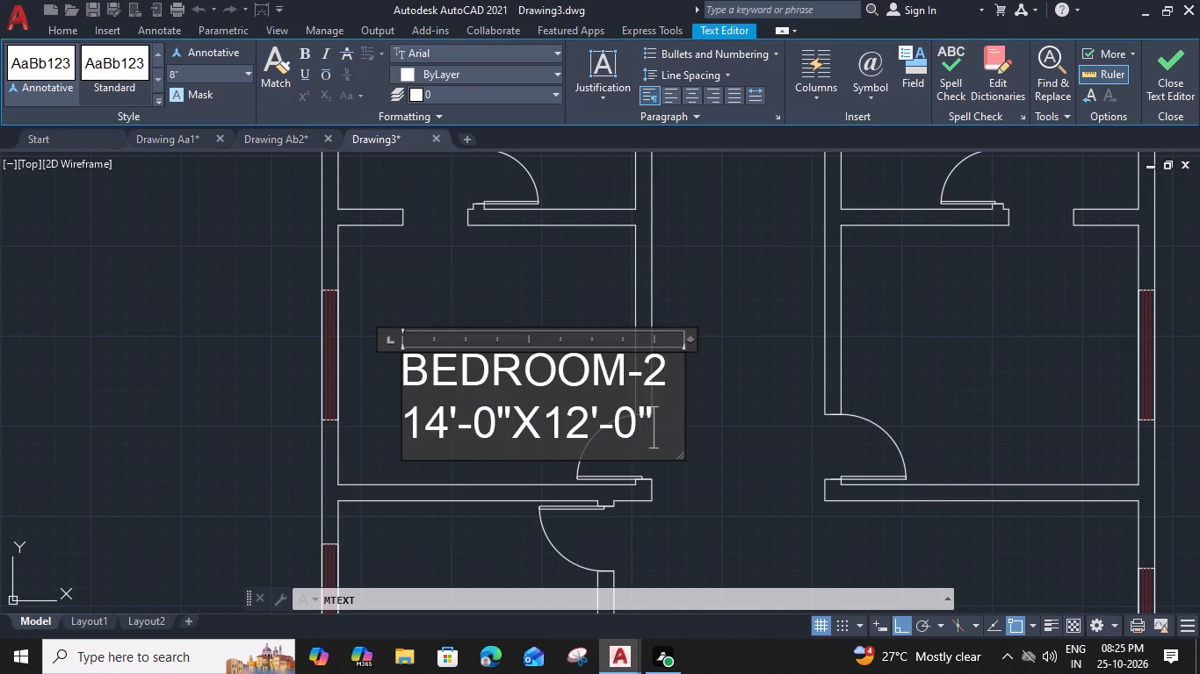
click(406, 419)
key(space)
click(700, 452)
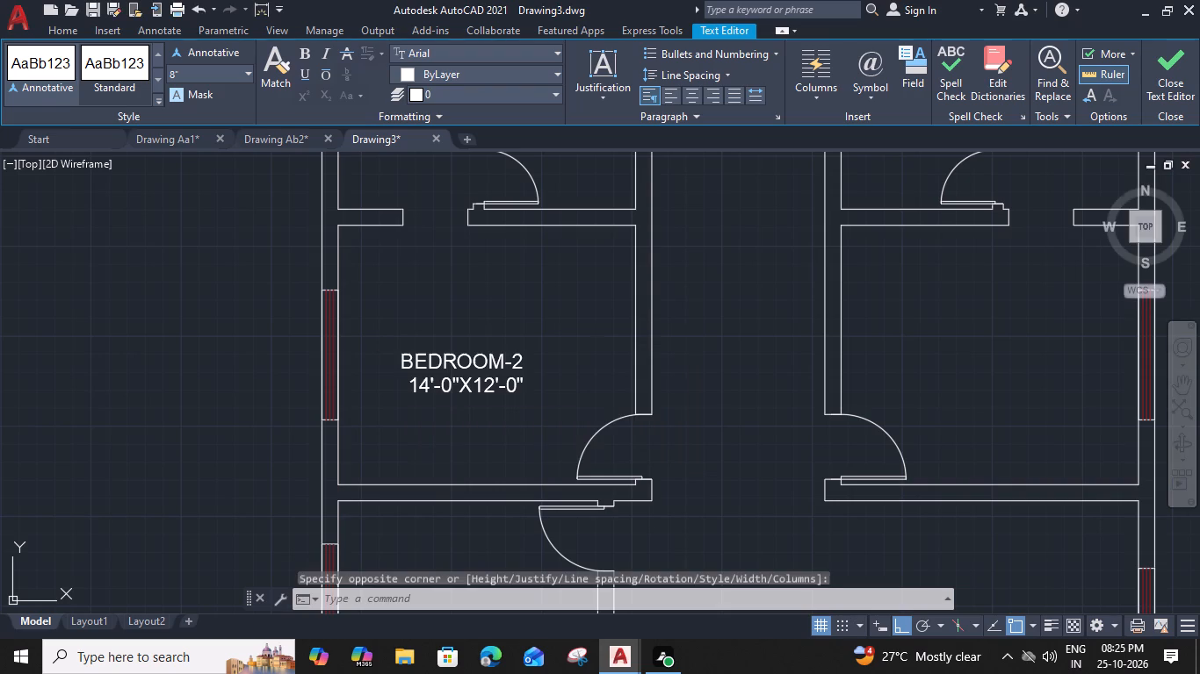
Copy the BEDROOM-2 label horizontally into the upper-right bedroom across the passage.
click(479, 364)
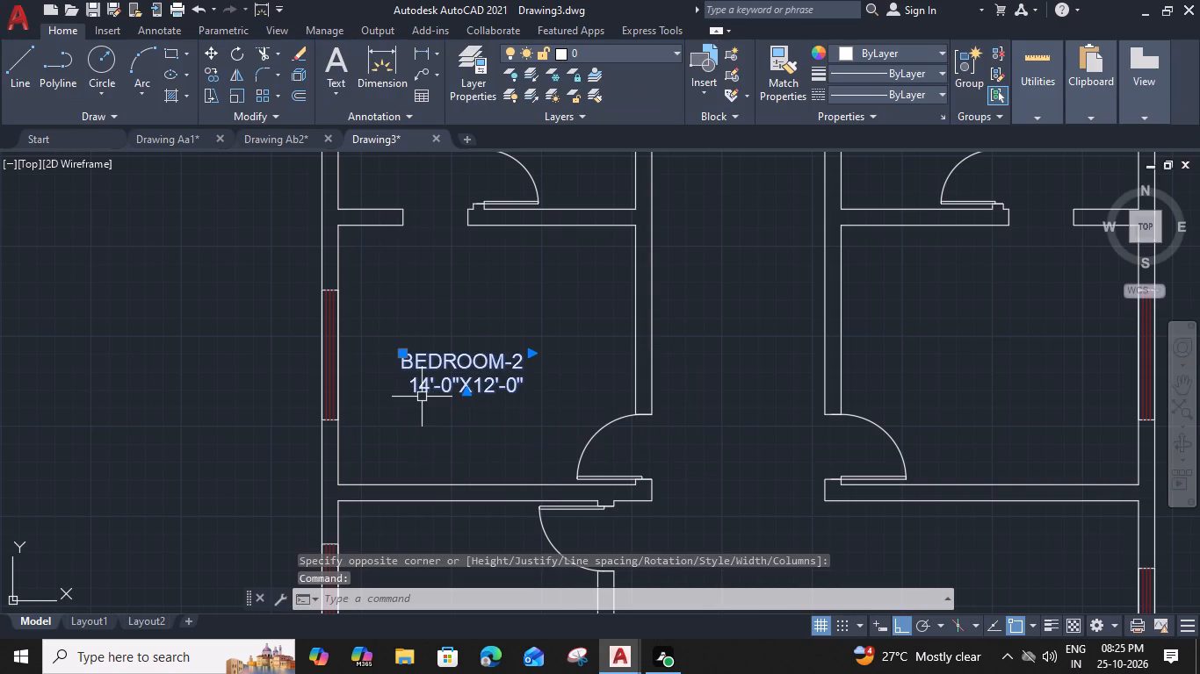
text(CO)
key(space)
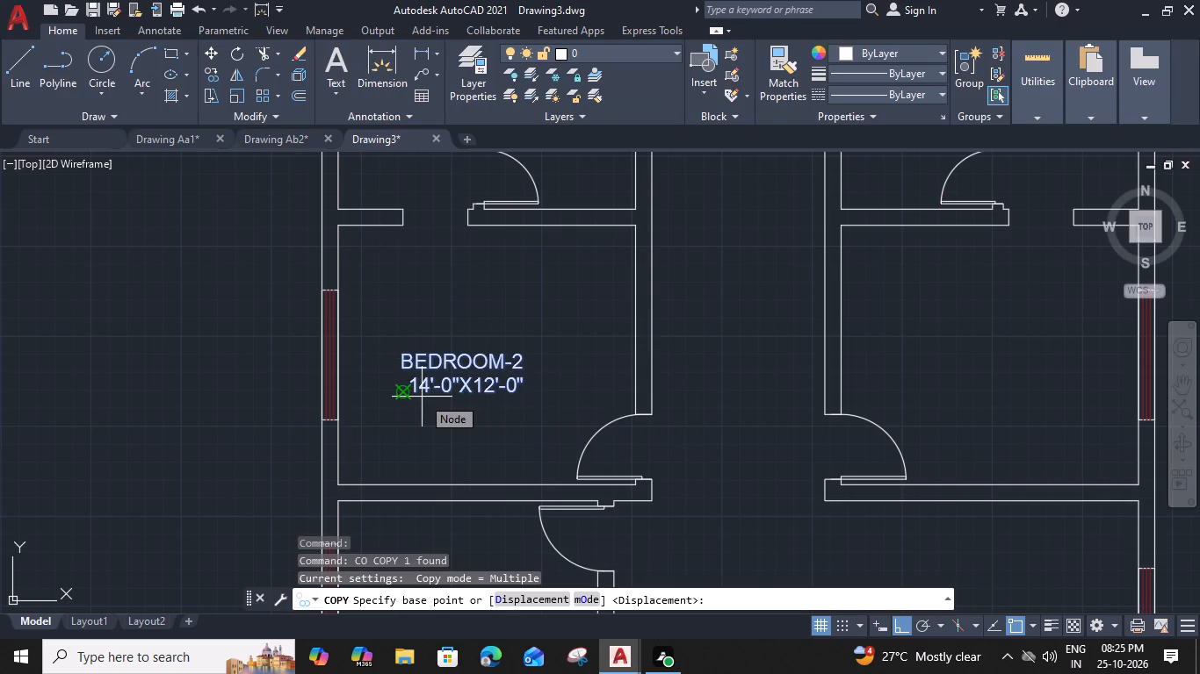
click(408, 387)
click(938, 378)
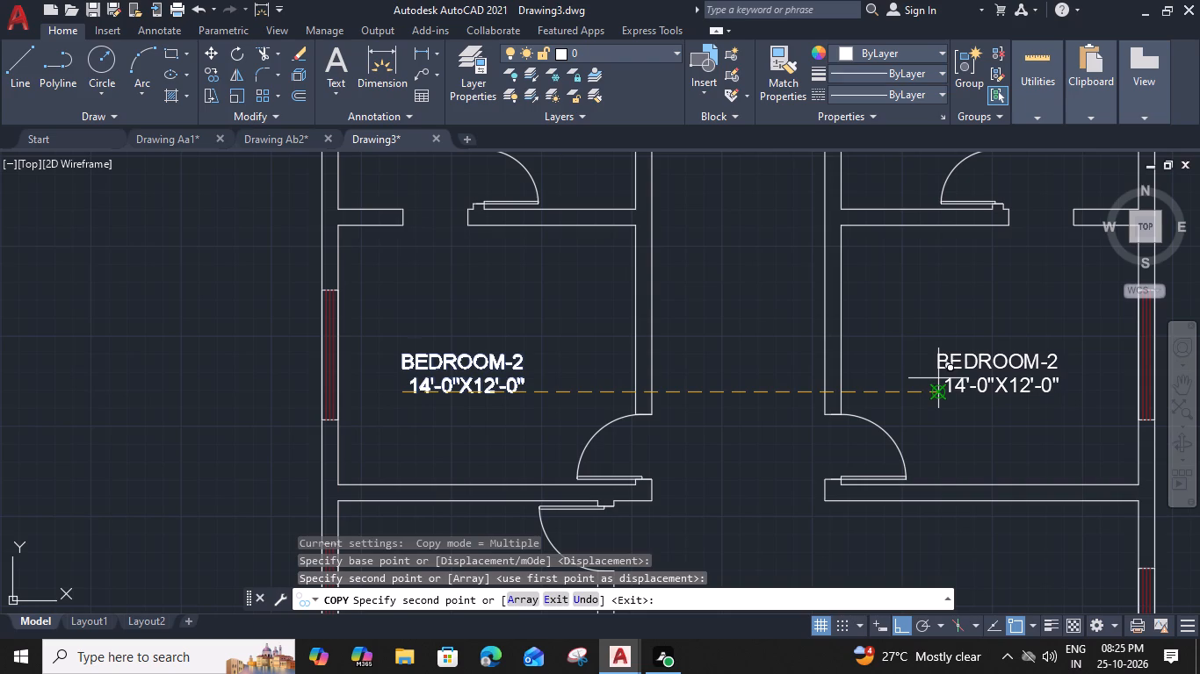
key(Escape)
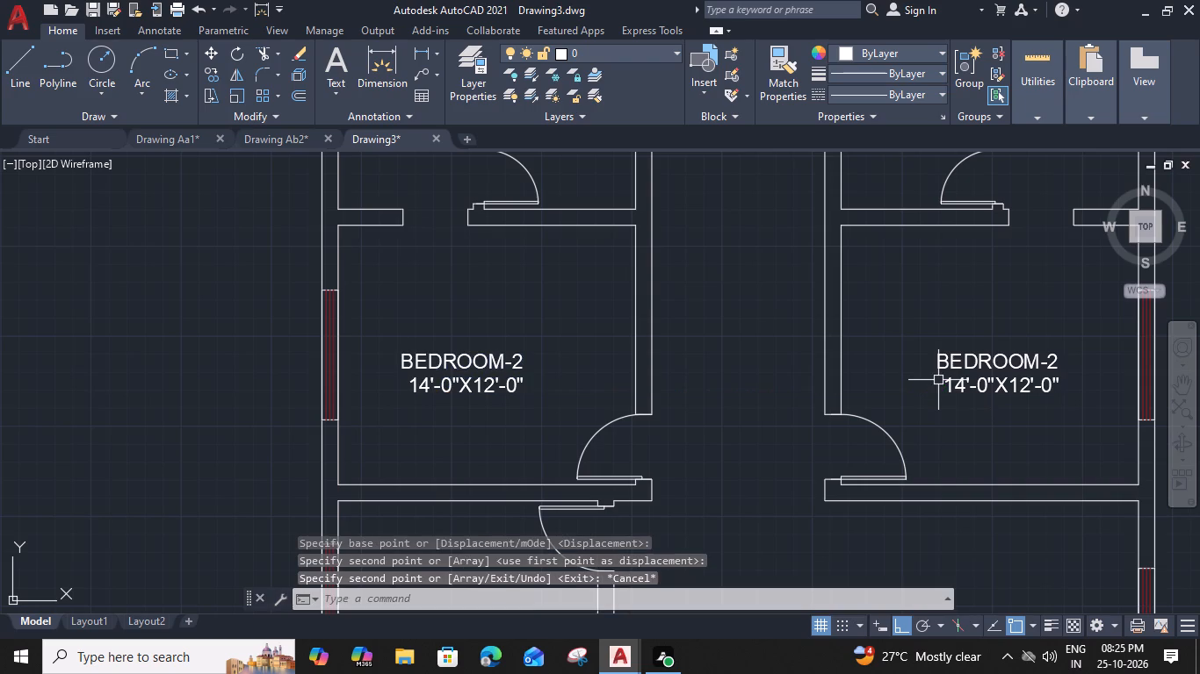
Change the copied label's first line in the upper-right bedroom to M.BEDROOM.
middle_drag(935, 419, 690, 422)
double_click(735, 369)
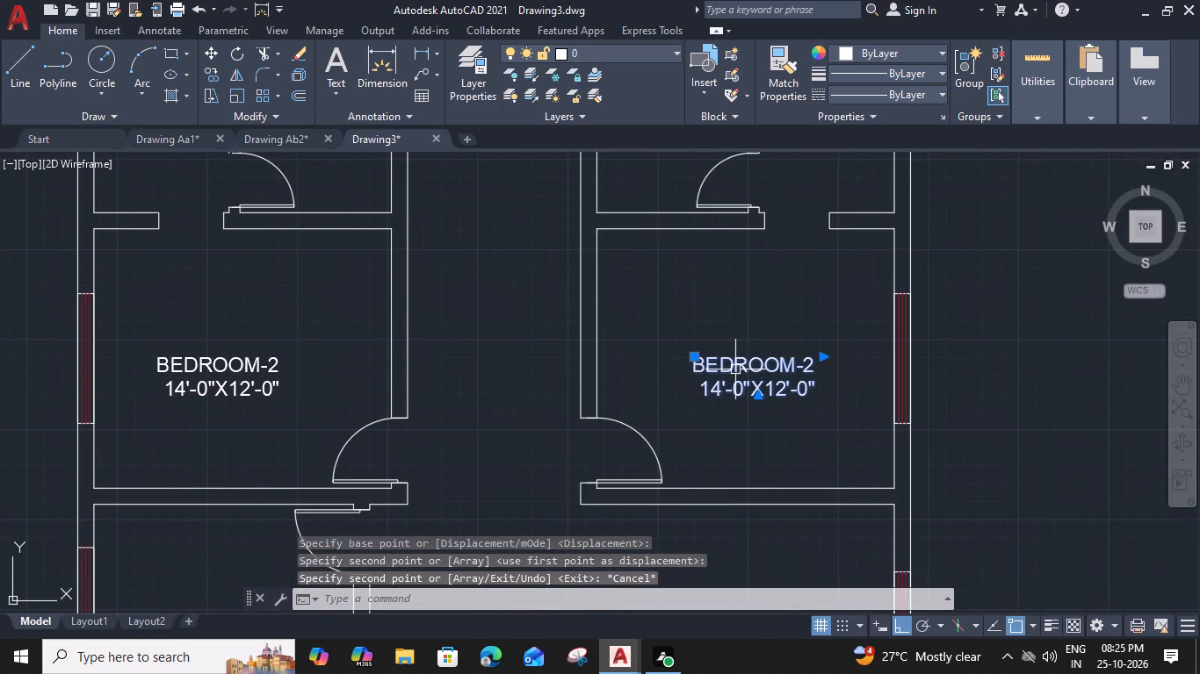
scroll(784, 374, up, 1)
click(820, 363)
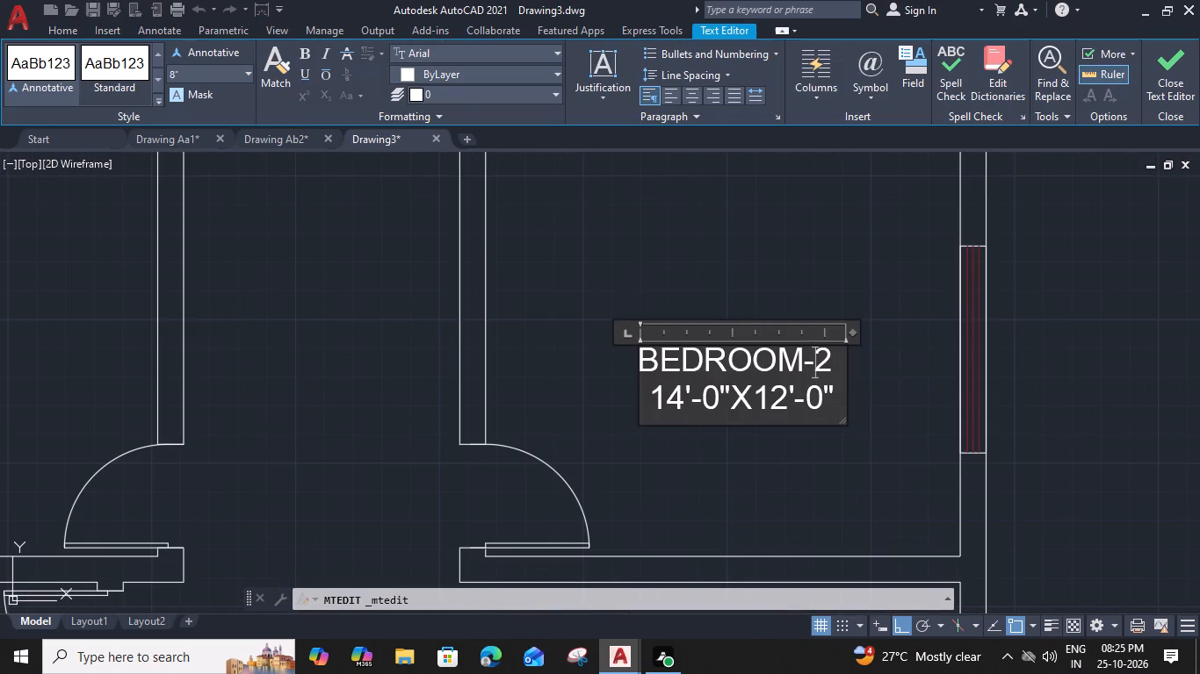
drag(838, 362, 803, 362)
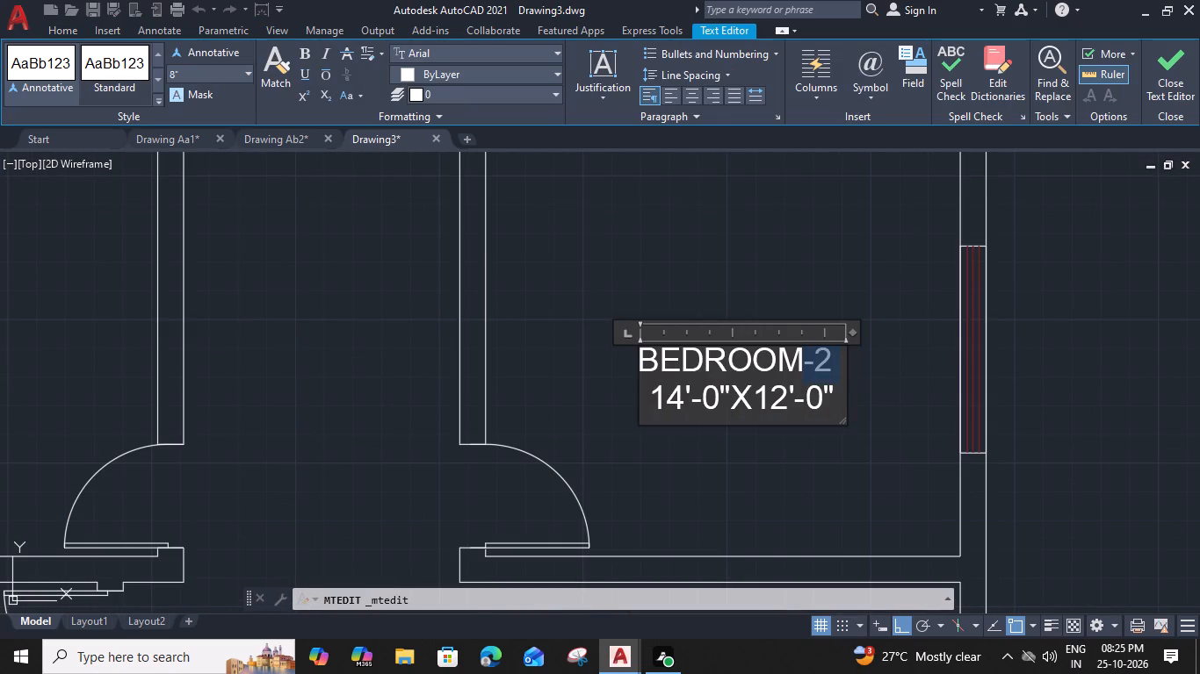
key(BackSpace)
click(640, 362)
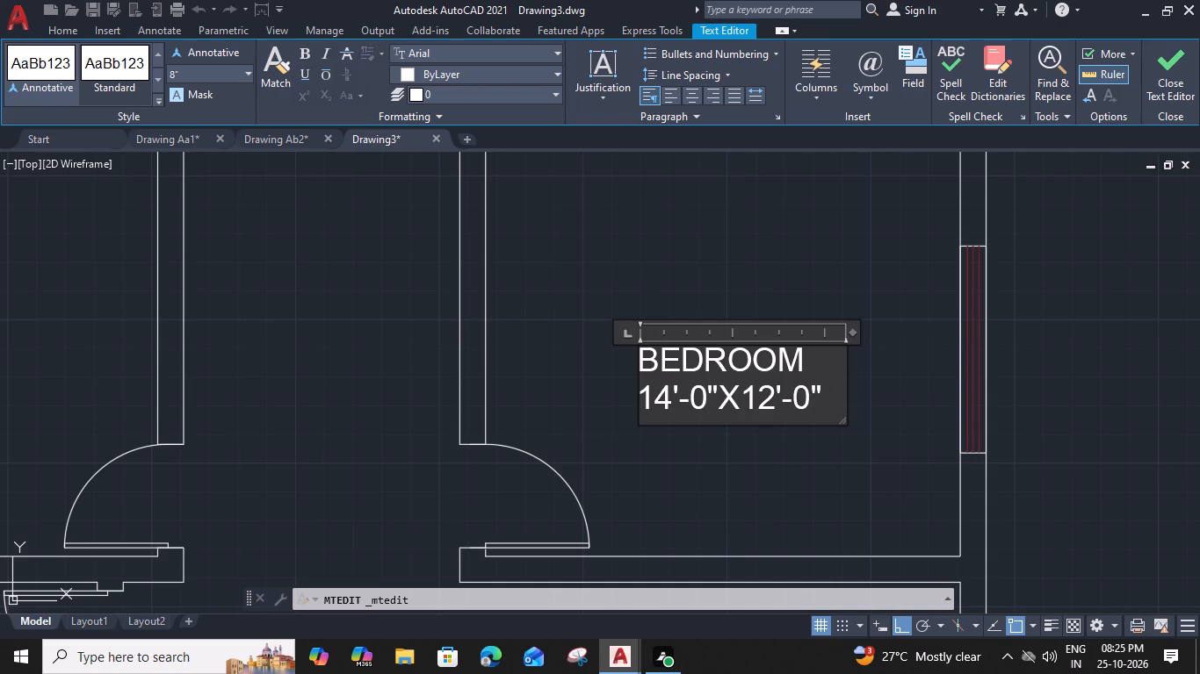
key(m)
key(period)
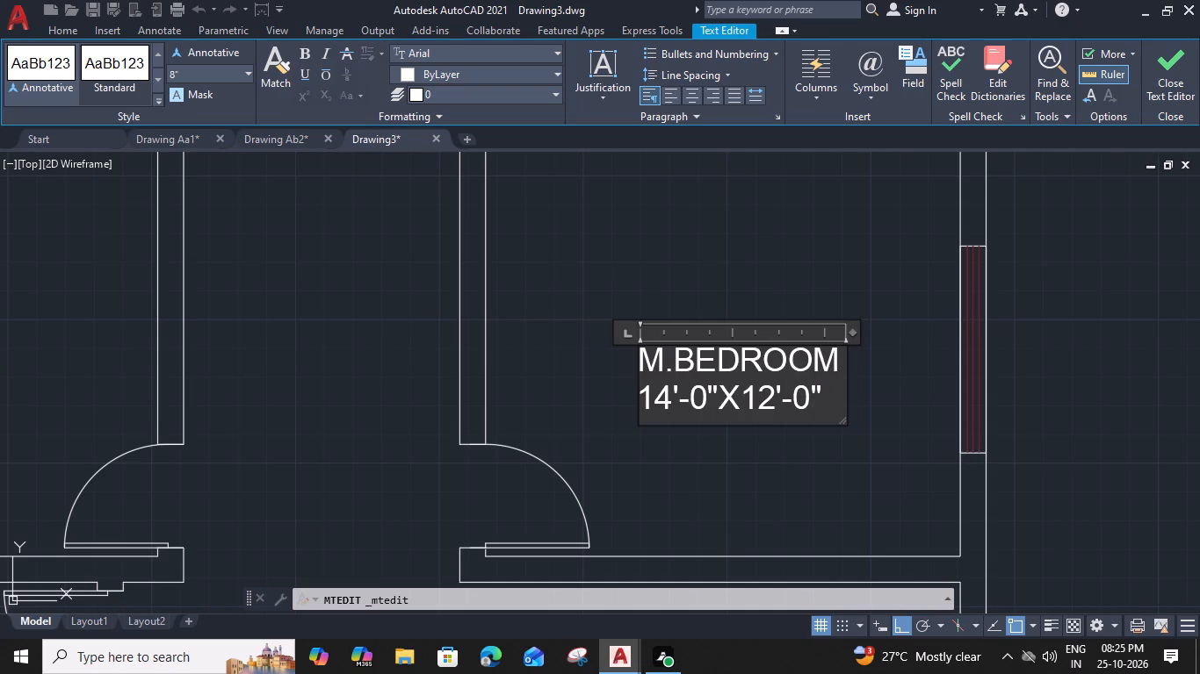
Put the size 14'-0"X12'-0" on its own slightly indented line under M.BEDROOM, fit the text box width and finish the text.
click(645, 400)
key(space)
key(space)
key(space)
key(space)
drag(852, 332, 1107, 341)
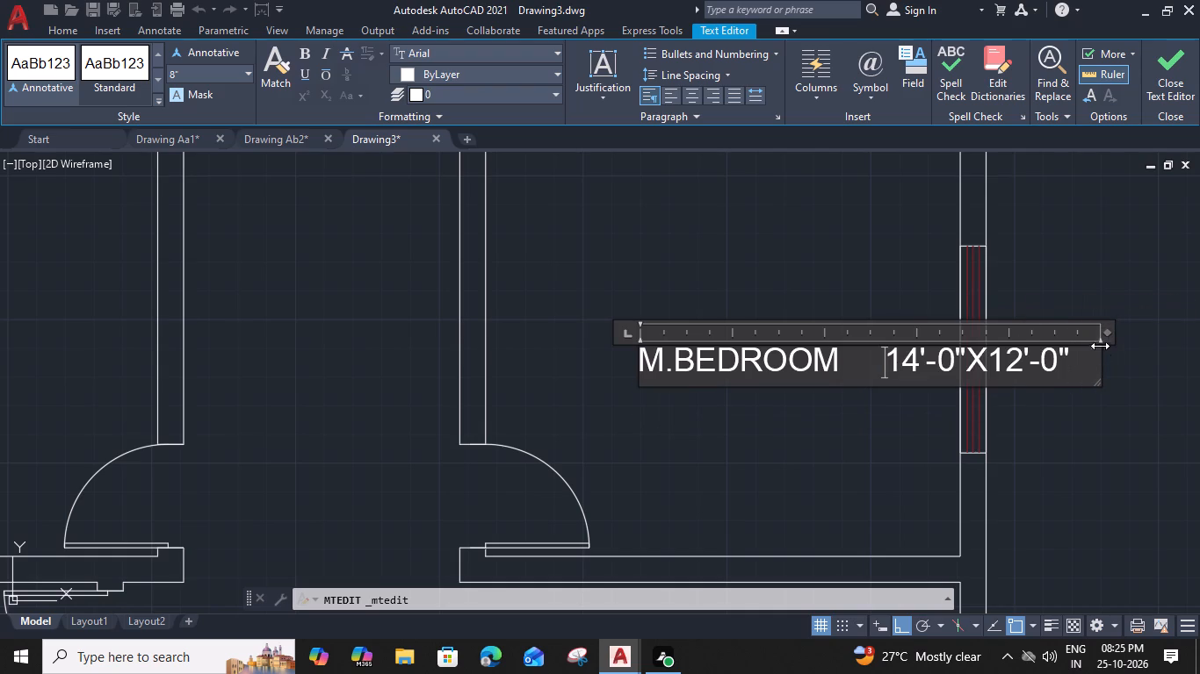
key(BackSpace)
key(BackSpace)
key(BackSpace)
key(BackSpace)
key(BackSpace)
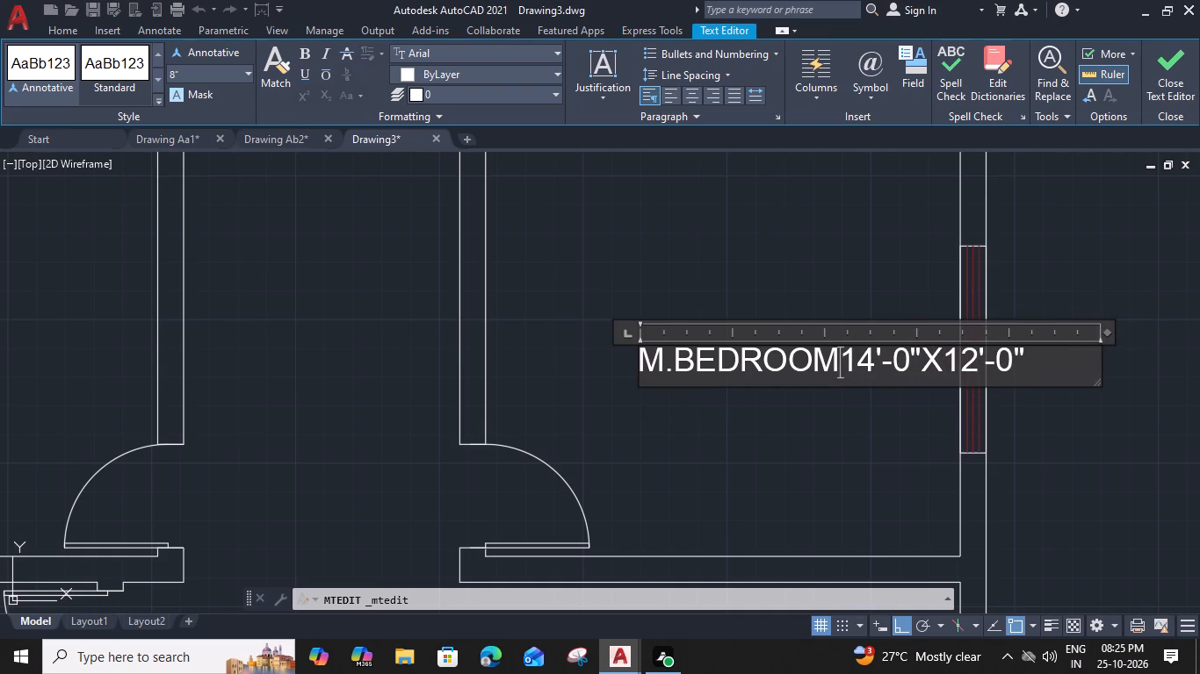
key(Return)
key(space)
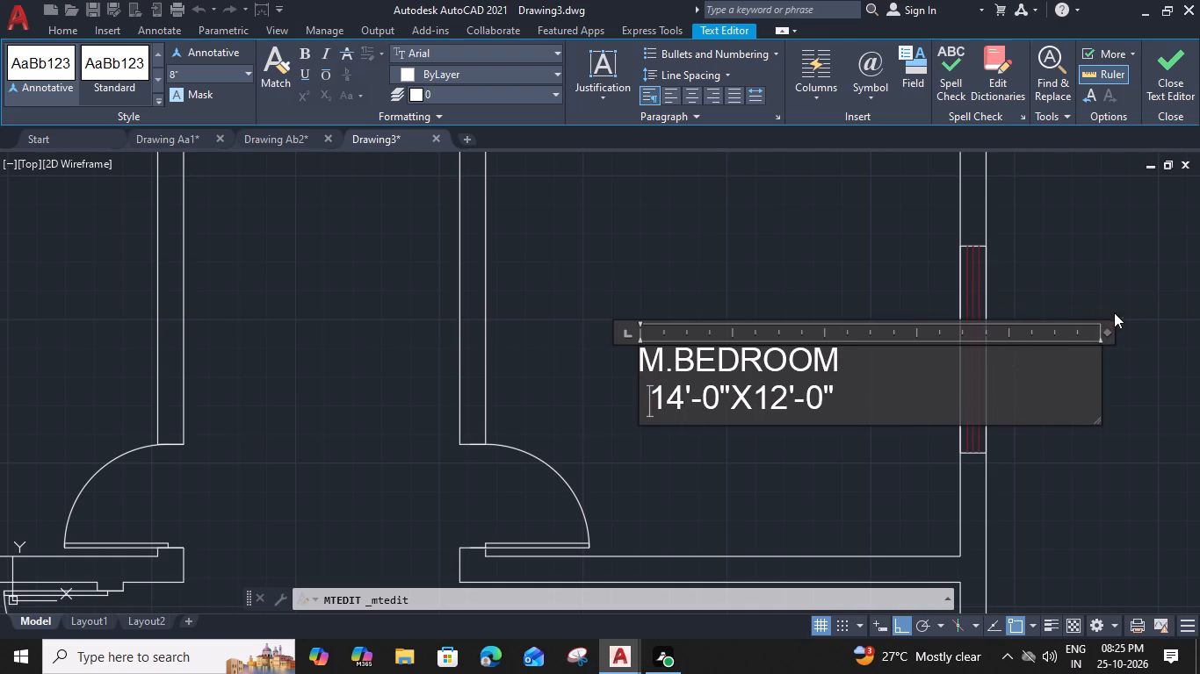
drag(1106, 334, 845, 345)
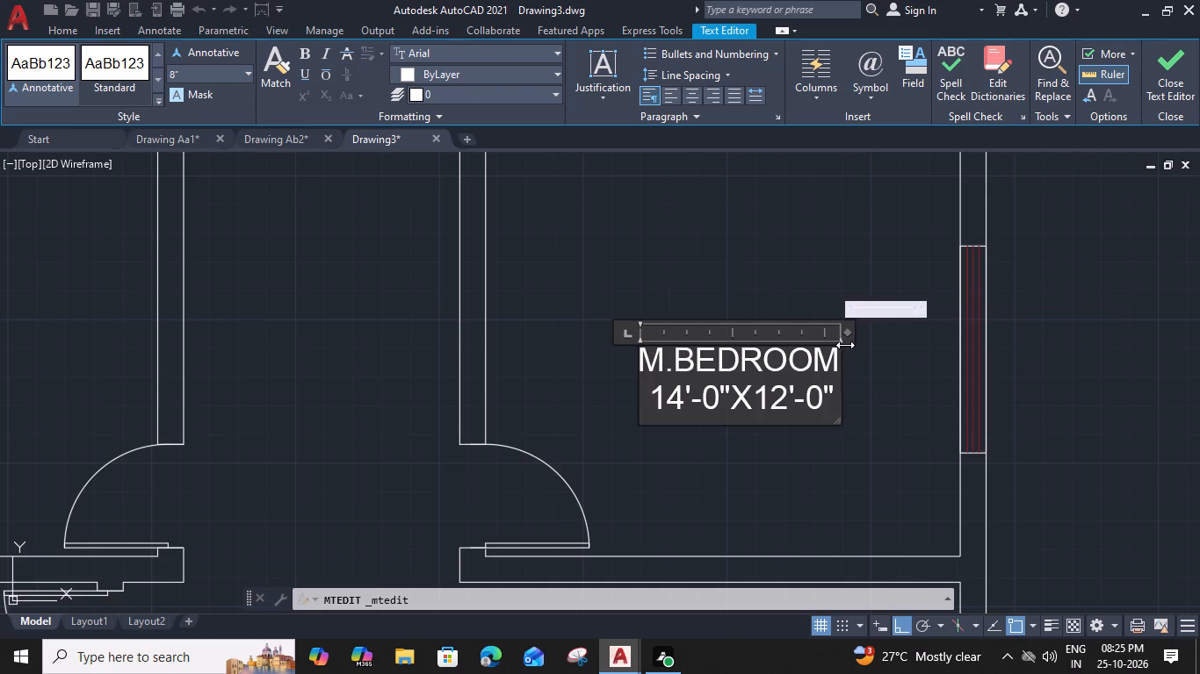
drag(845, 345, 844, 344)
click(840, 462)
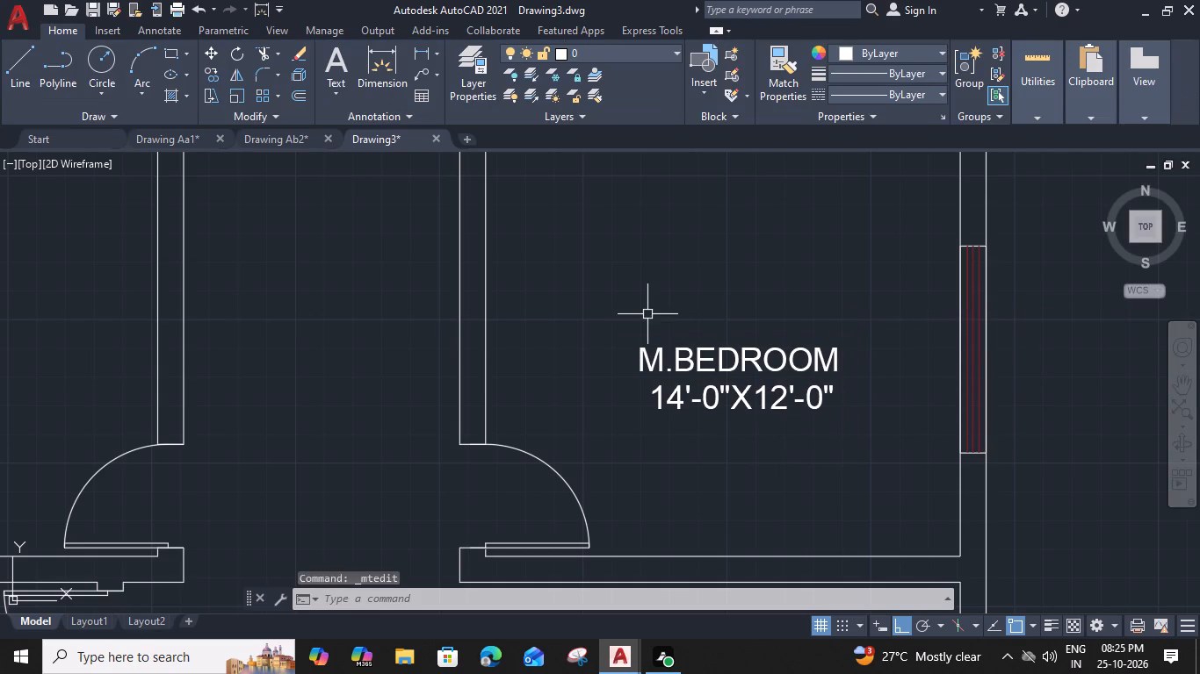
Copy the M.BEDROOM label straight down into the open room below the master bedroom.
click(650, 349)
key(c)
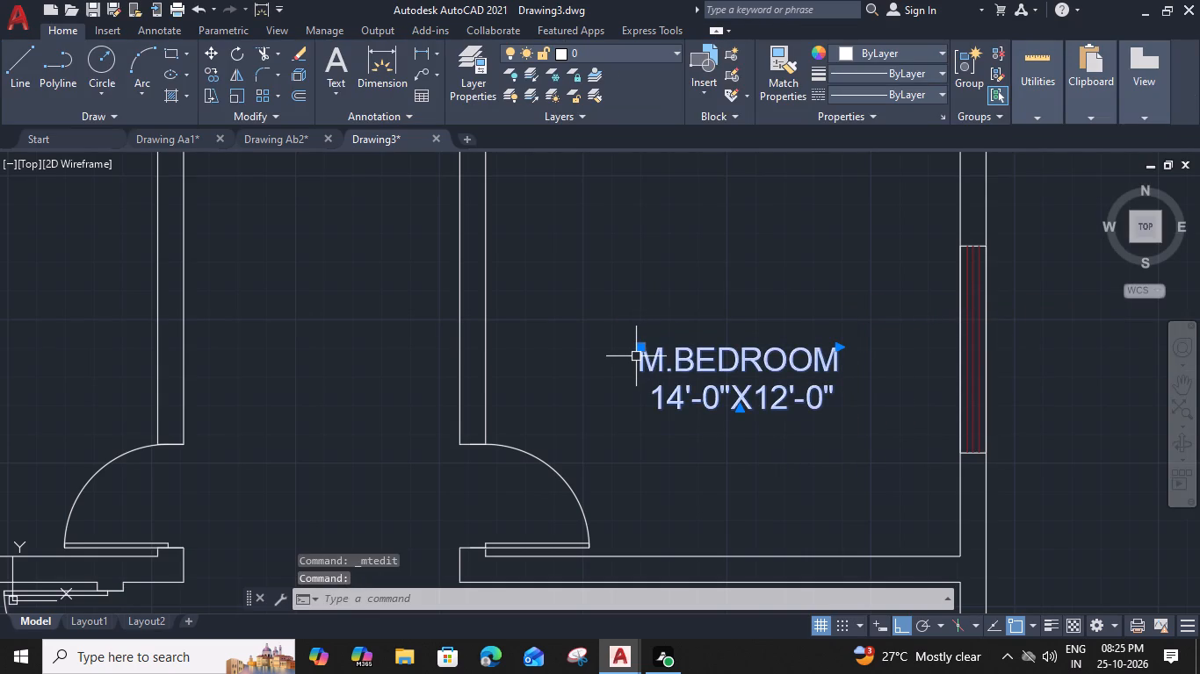
text(O)
key(space)
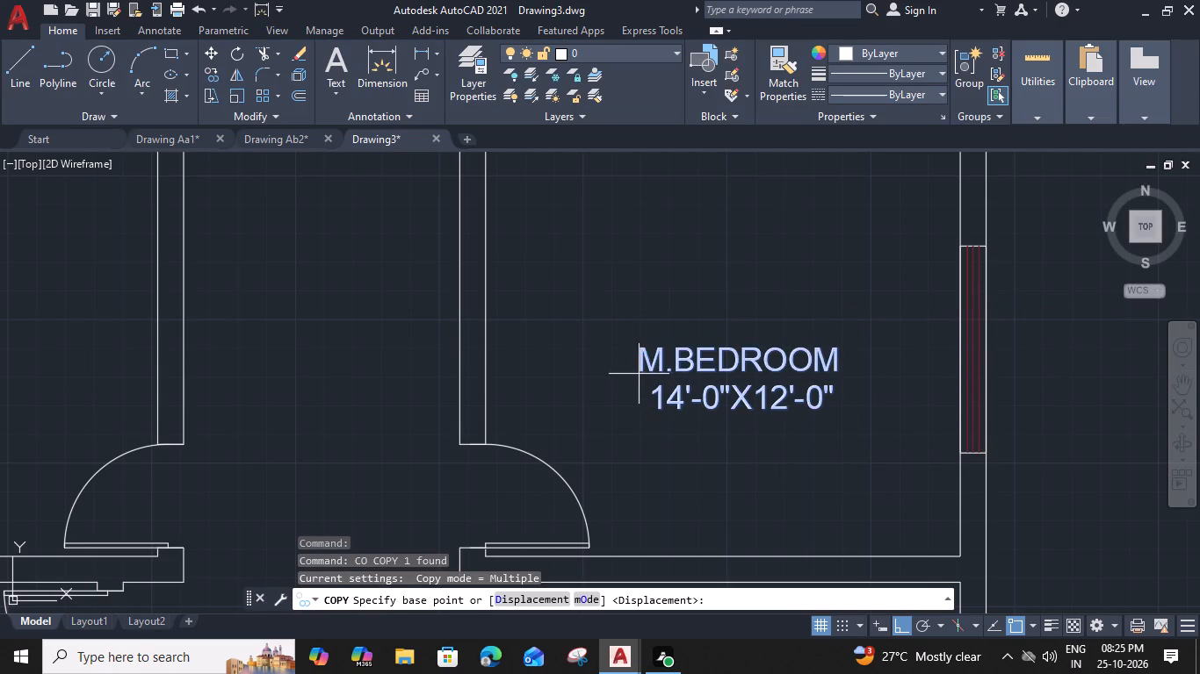
click(644, 403)
scroll(640, 434, down, 1)
middle_drag(632, 466, 619, 425)
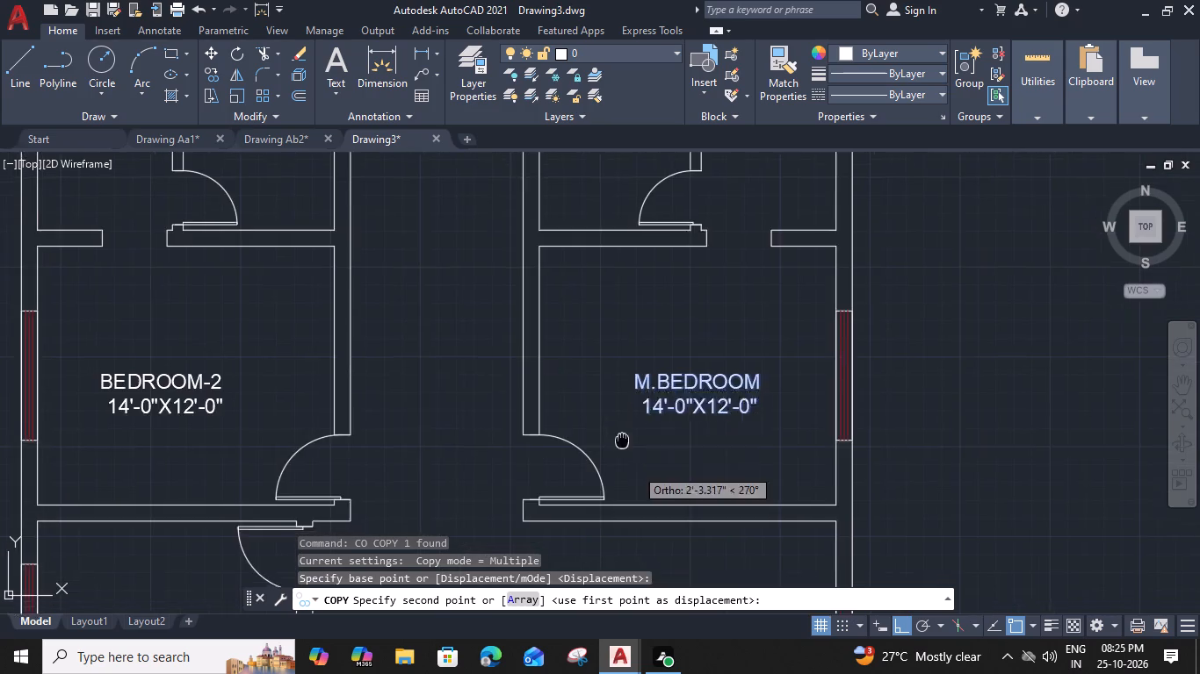
middle_drag(619, 425, 596, 160)
click(573, 366)
key(Escape)
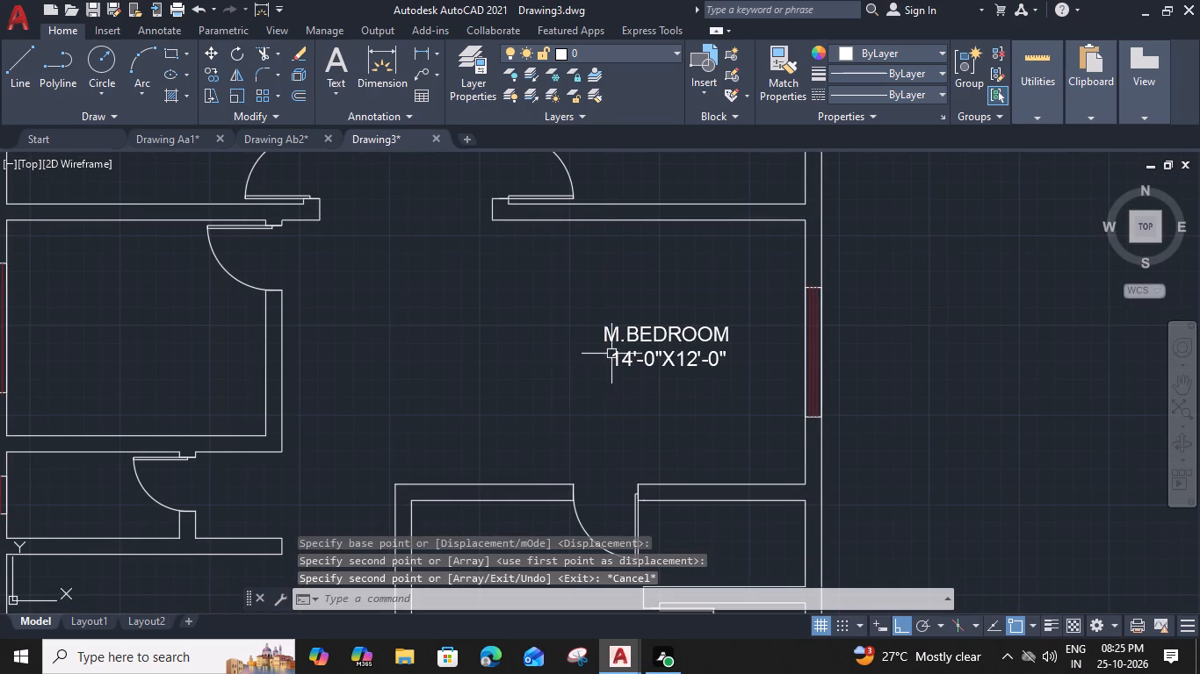
Change the room size in the lower copied label to 21'-9"X12'-3".
double_click(618, 336)
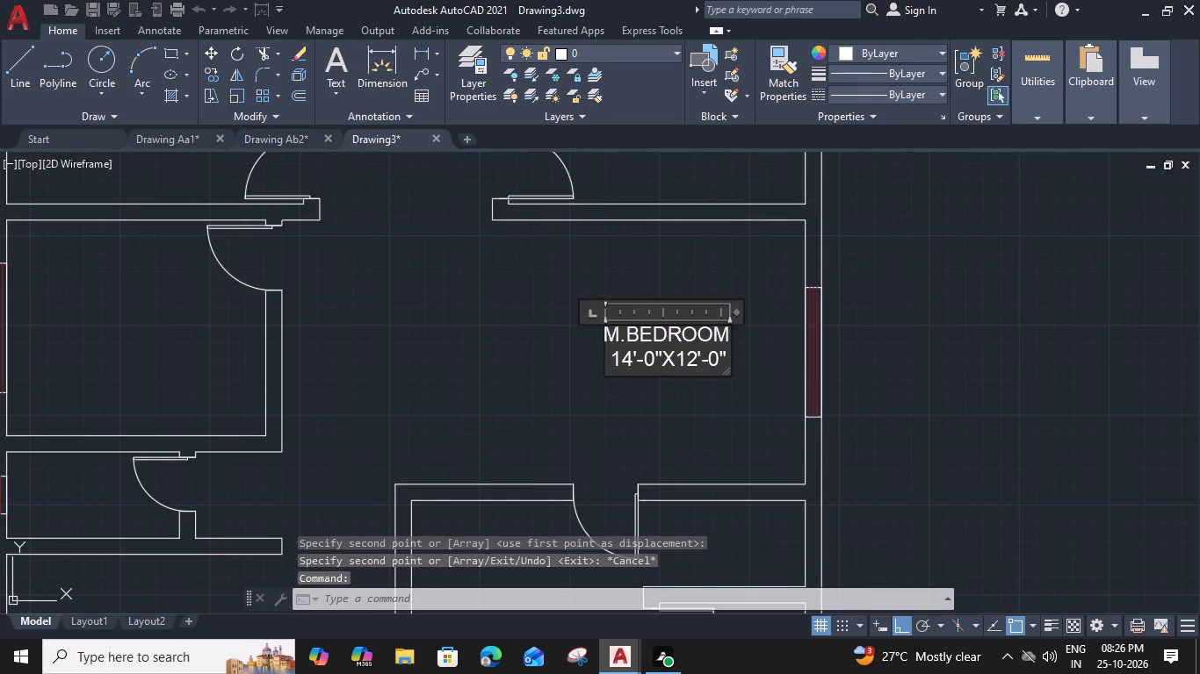
scroll(618, 358, up, 1)
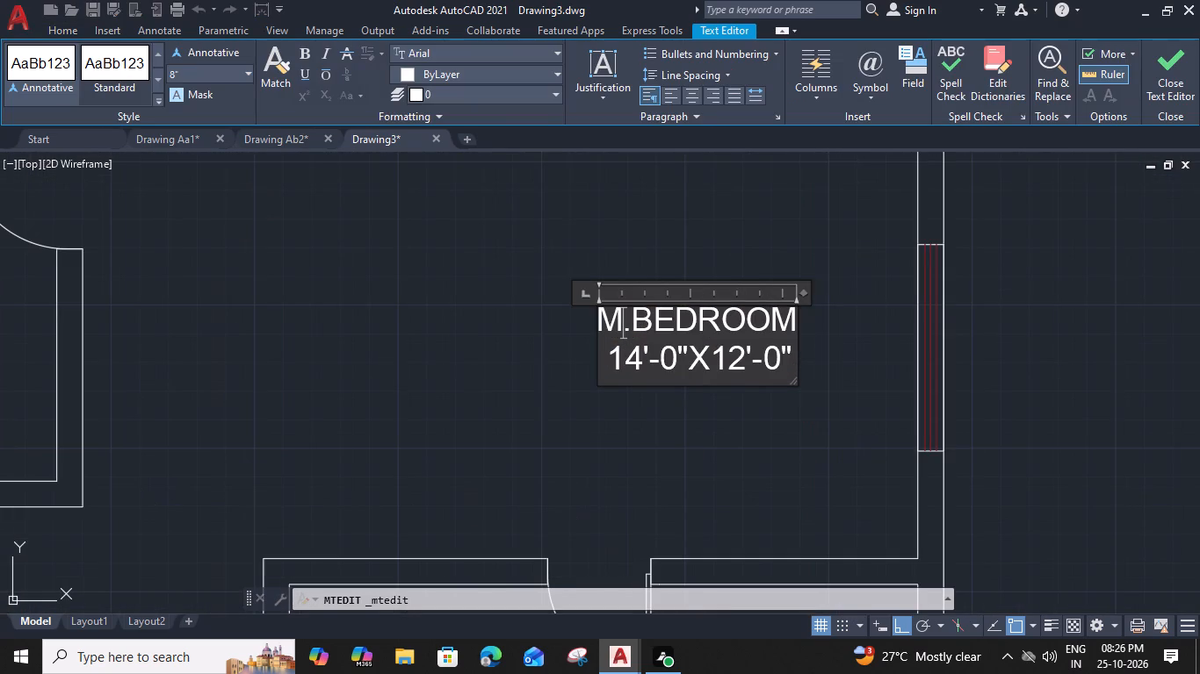
drag(639, 362, 592, 364)
text(21)
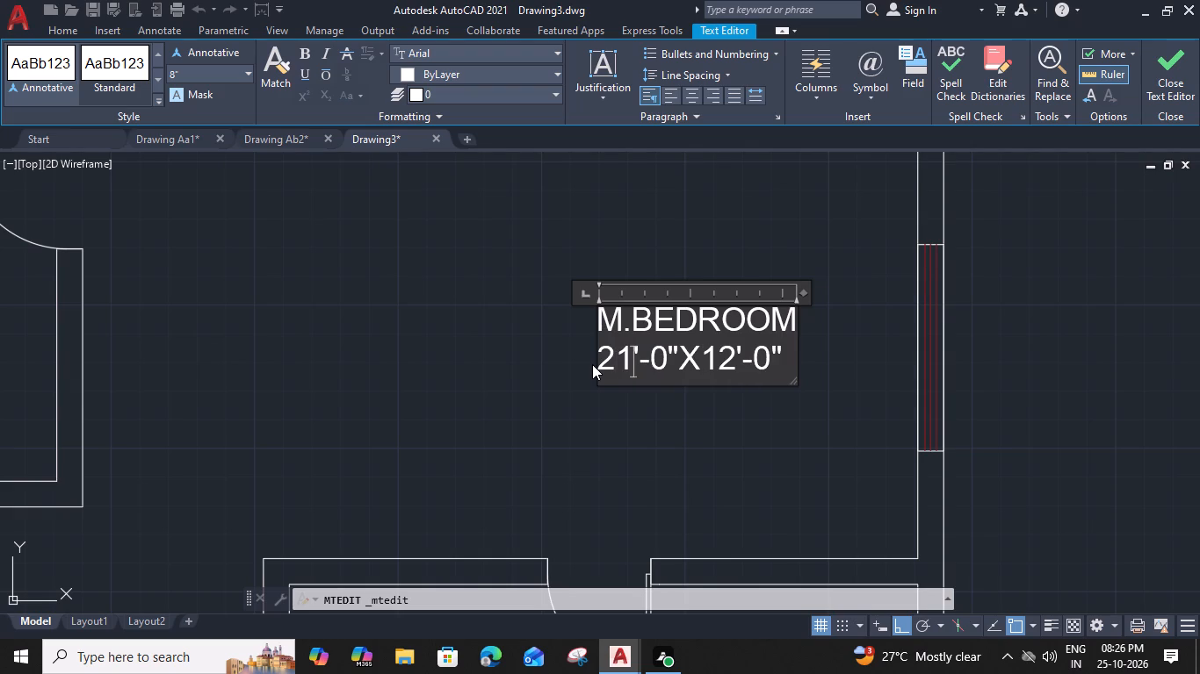
drag(663, 360, 652, 360)
key(9)
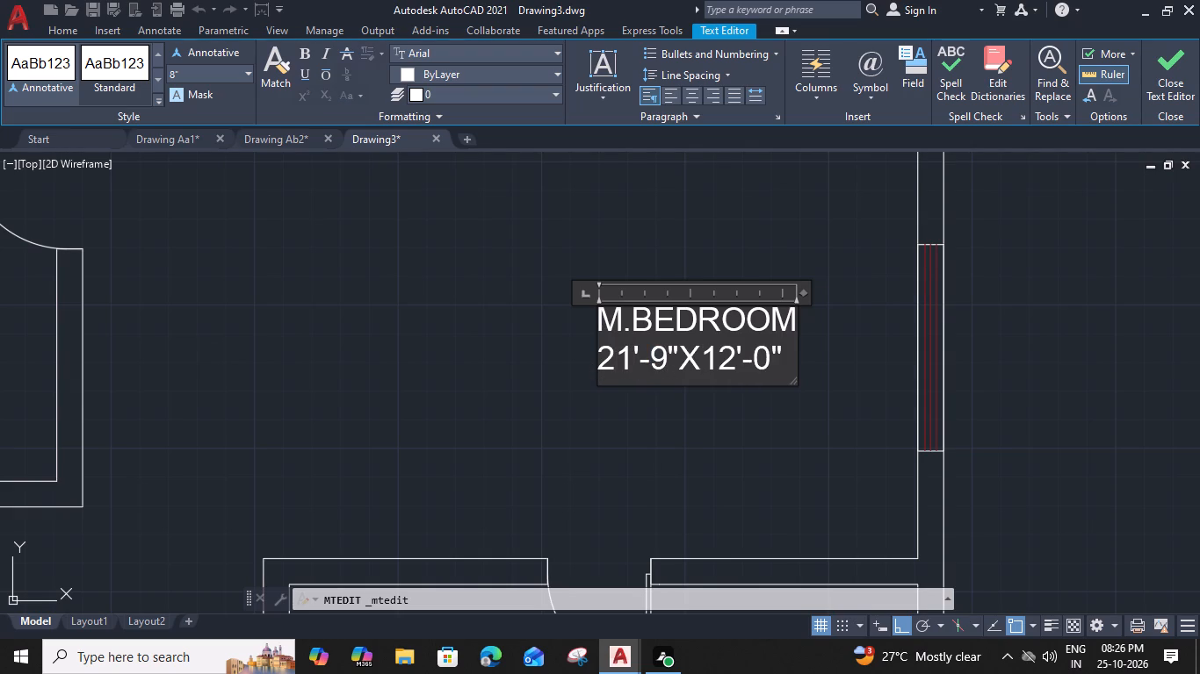
click(760, 364)
key(3)
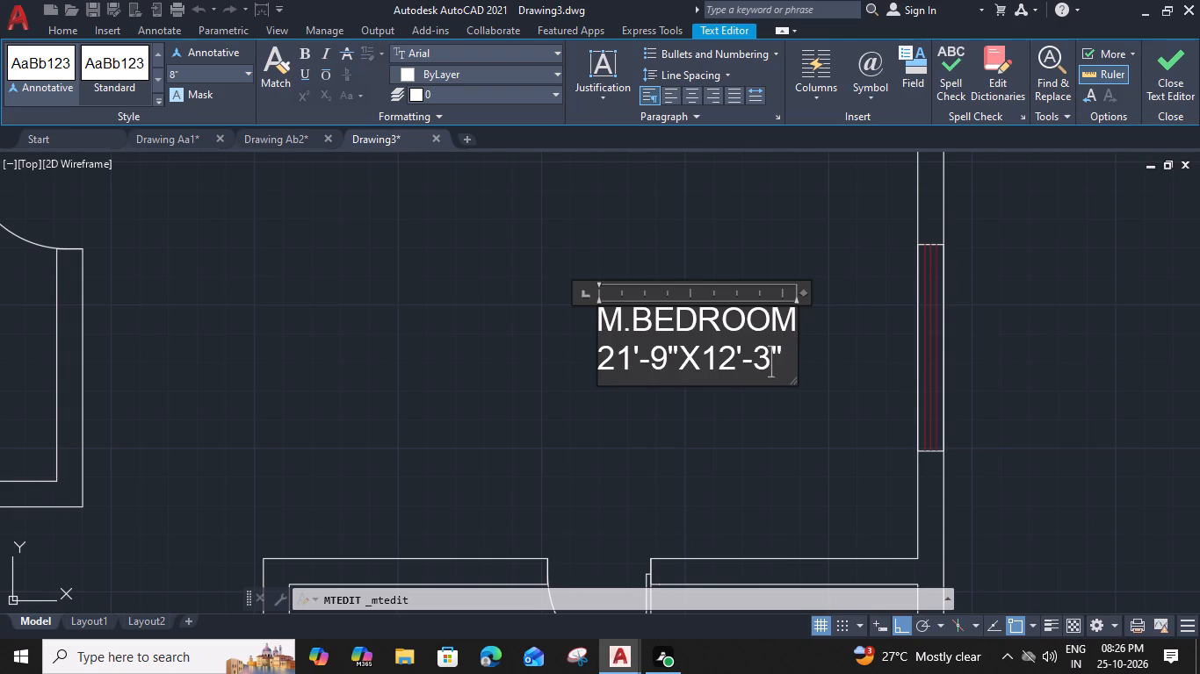
Replace the name above that size with DINING, indent it to sit centred over the size, and finish the text.
drag(792, 319, 589, 320)
text(DINING)
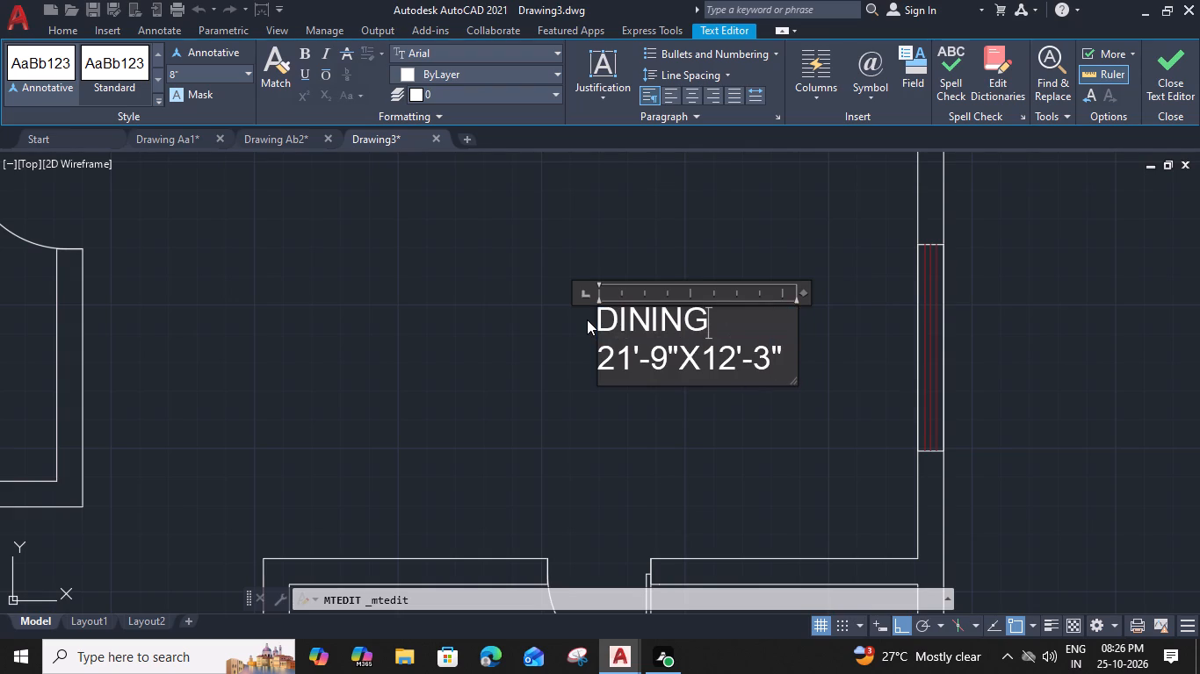
click(598, 316)
key(space)
key(space)
key(space)
key(space)
click(727, 443)
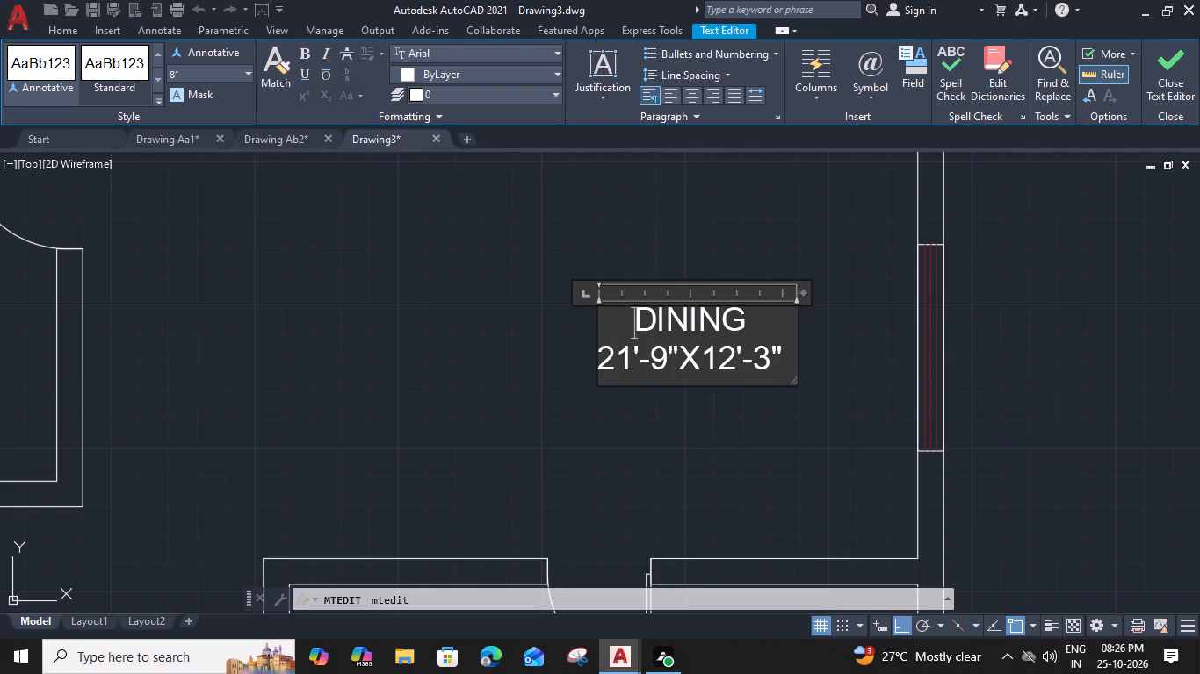
Move the DINING label horizontally to the left, nearer the middle of the dining space.
click(602, 369)
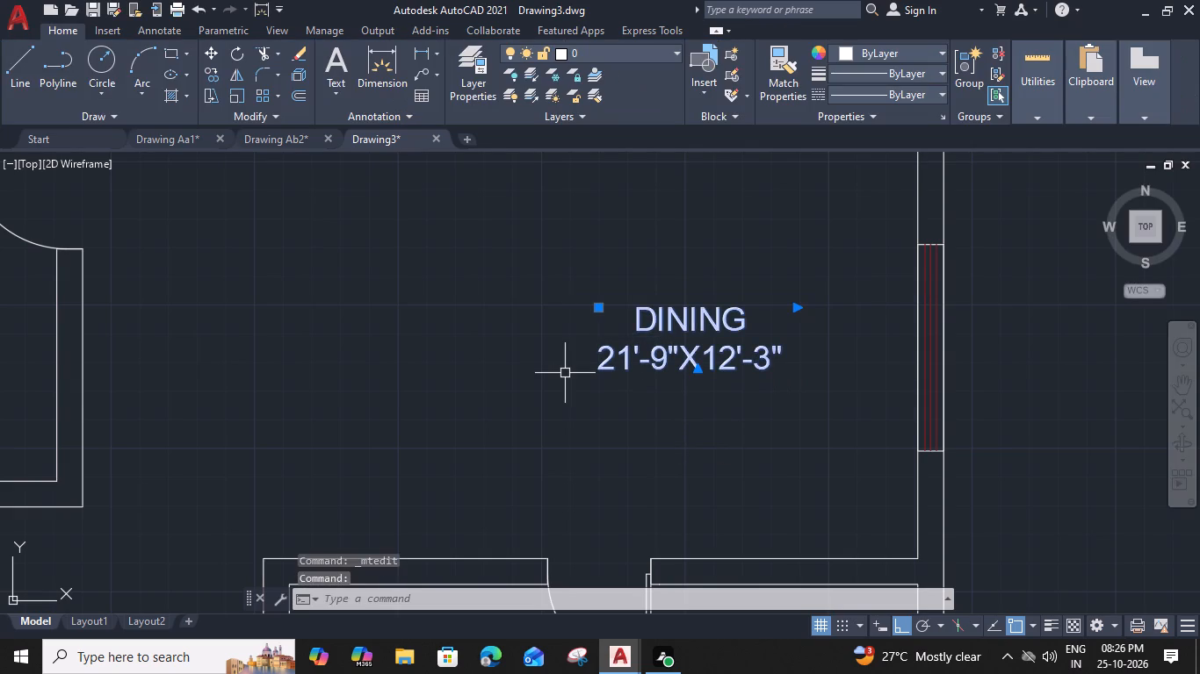
text(M)
key(space)
drag(597, 370, 581, 369)
click(473, 379)
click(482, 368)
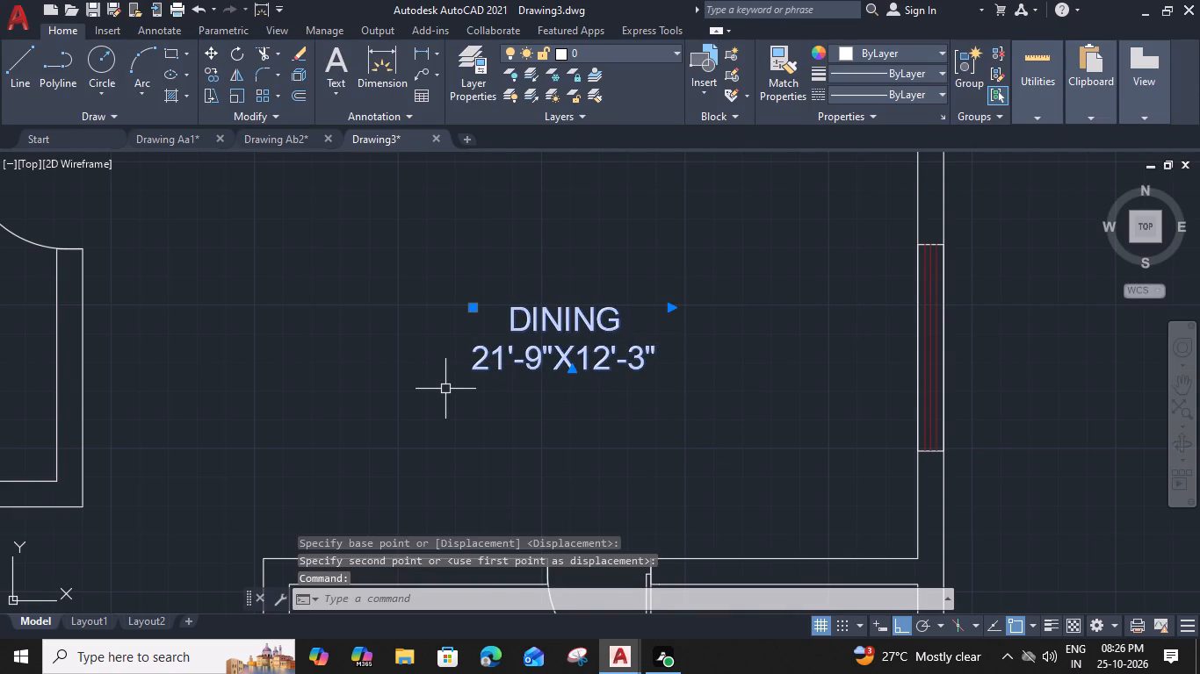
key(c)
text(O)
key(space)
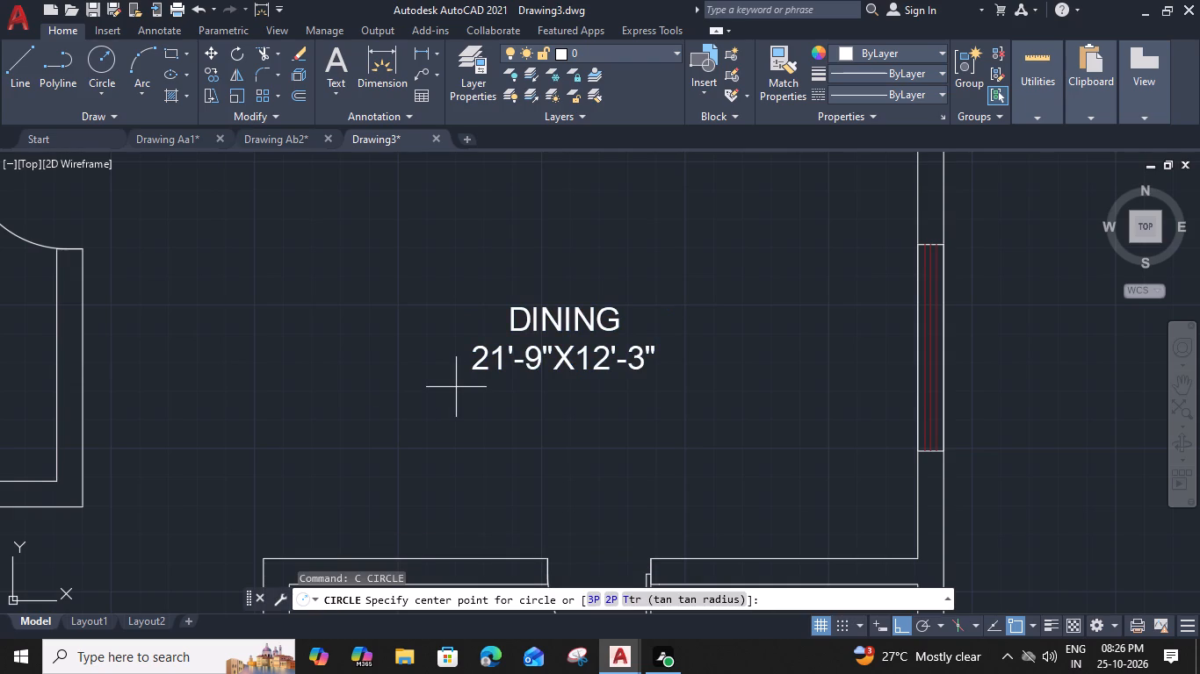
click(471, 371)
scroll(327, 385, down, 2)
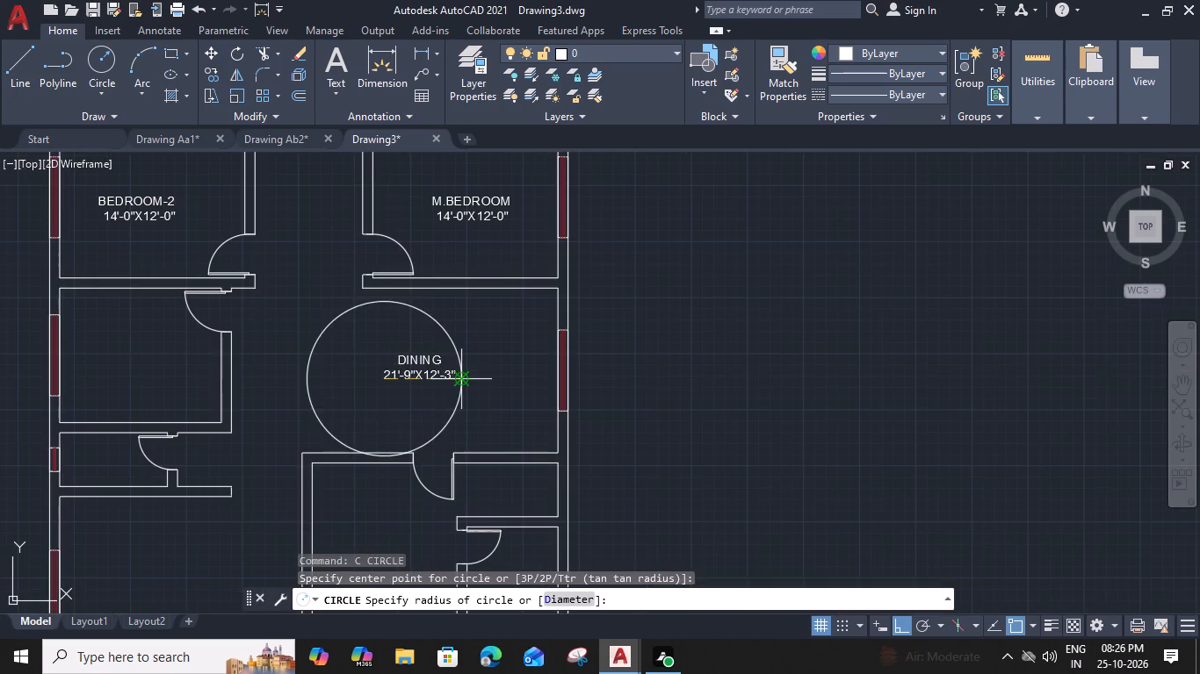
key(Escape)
Copy the DINING label horizontally about 21'-6" to the left, into the room below BEDROOM-2.
click(423, 373)
key(c)
text(O)
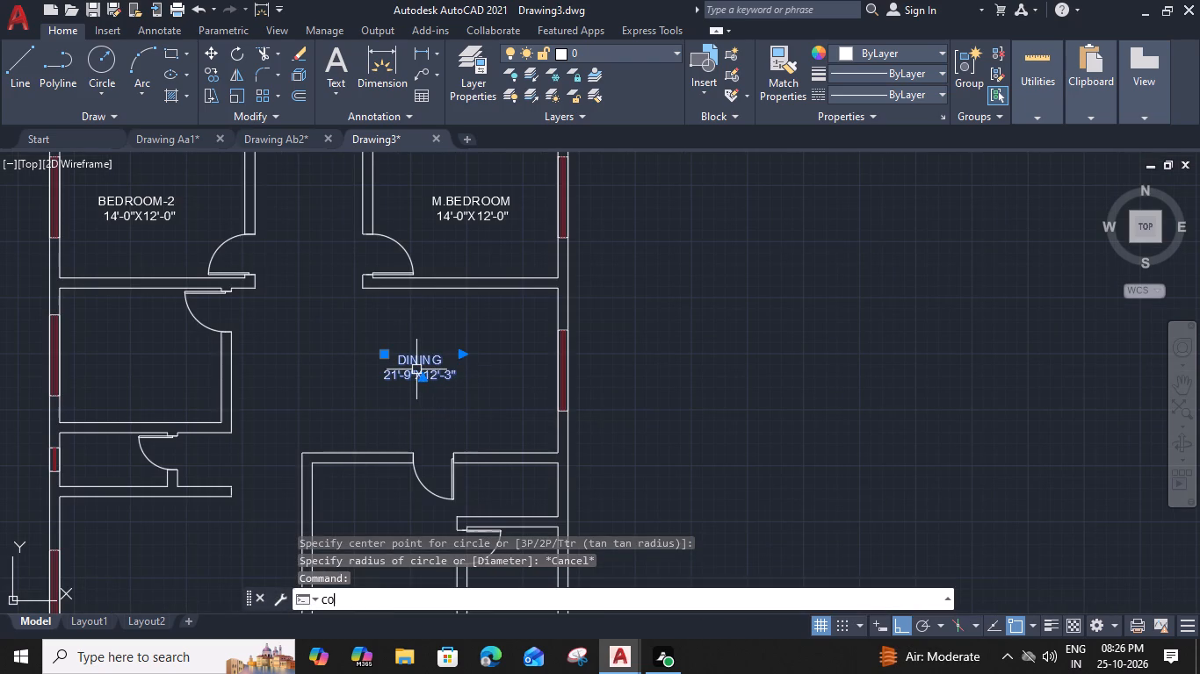
key(space)
click(380, 383)
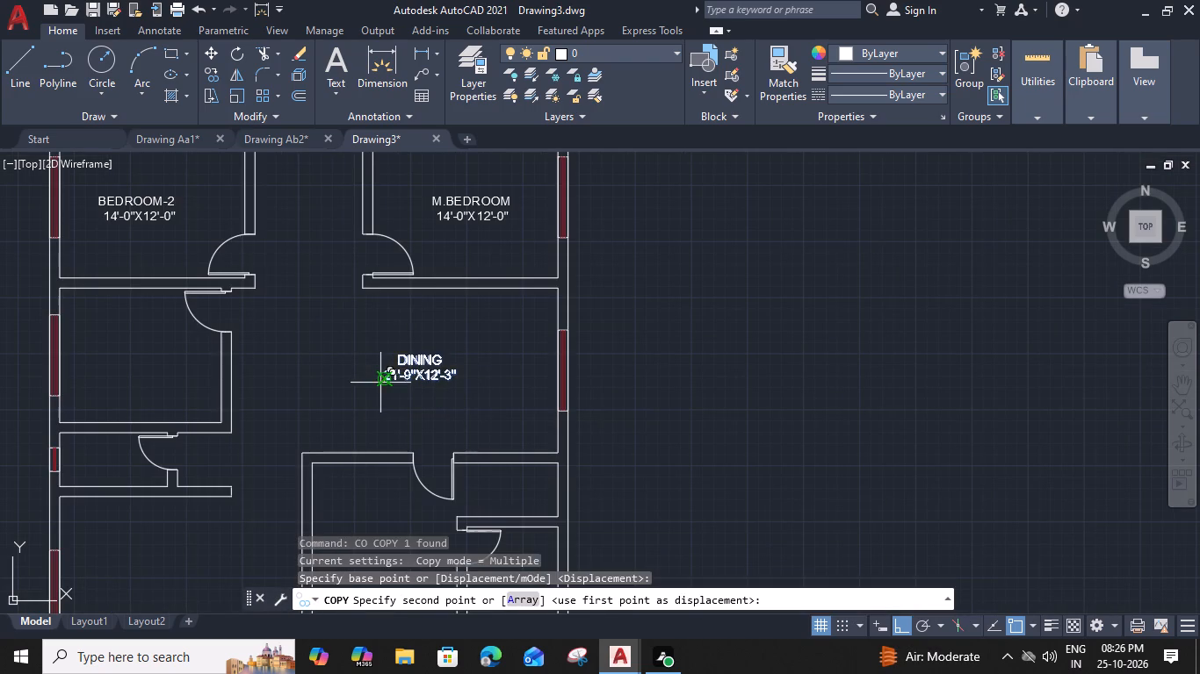
middle_drag(267, 388, 545, 395)
click(372, 386)
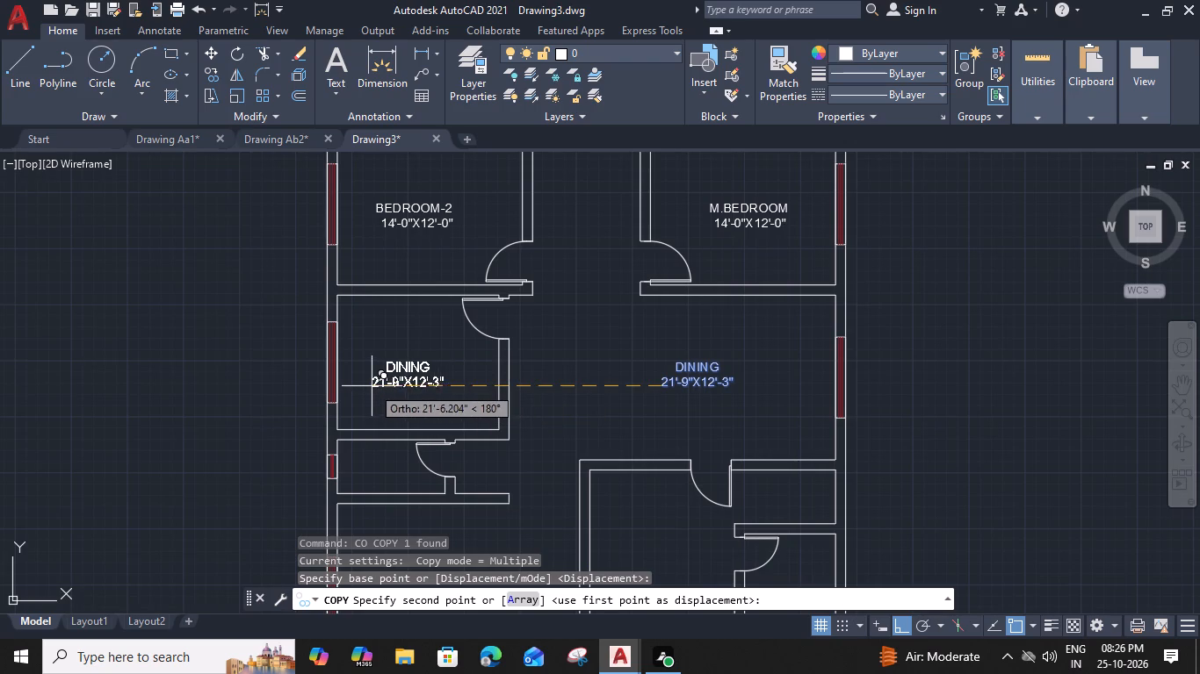
key(Escape)
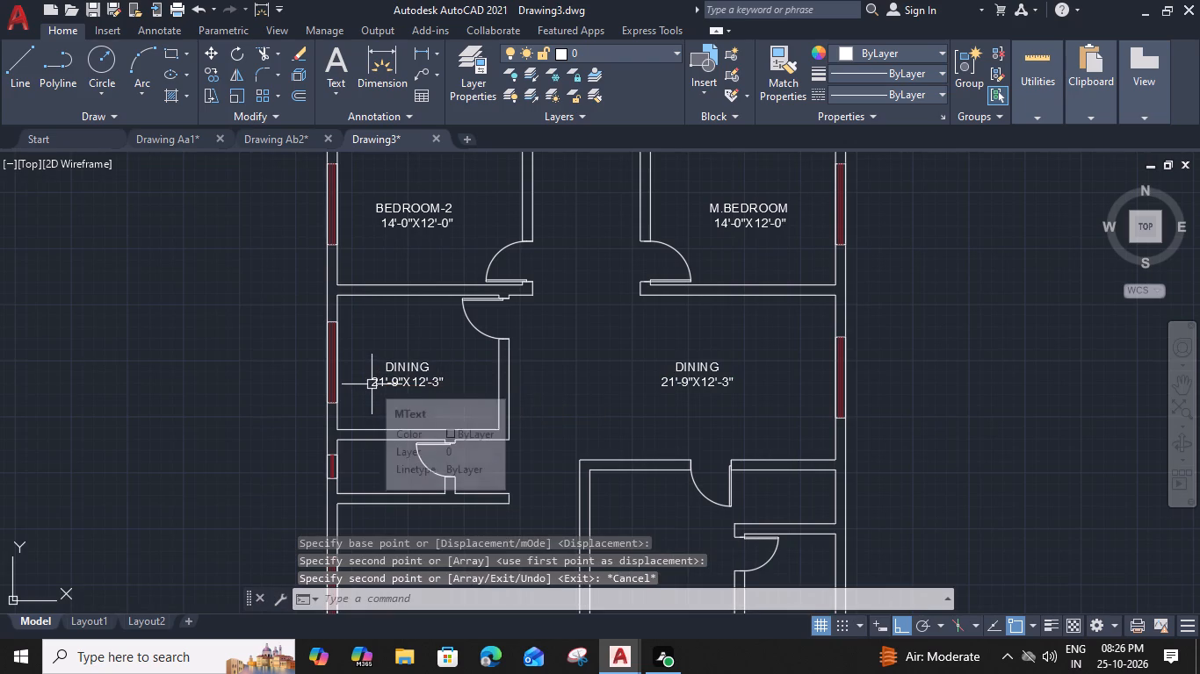
Replace the name in the copied label below BEDROOM-2 with BEDROOM-3.
double_click(387, 369)
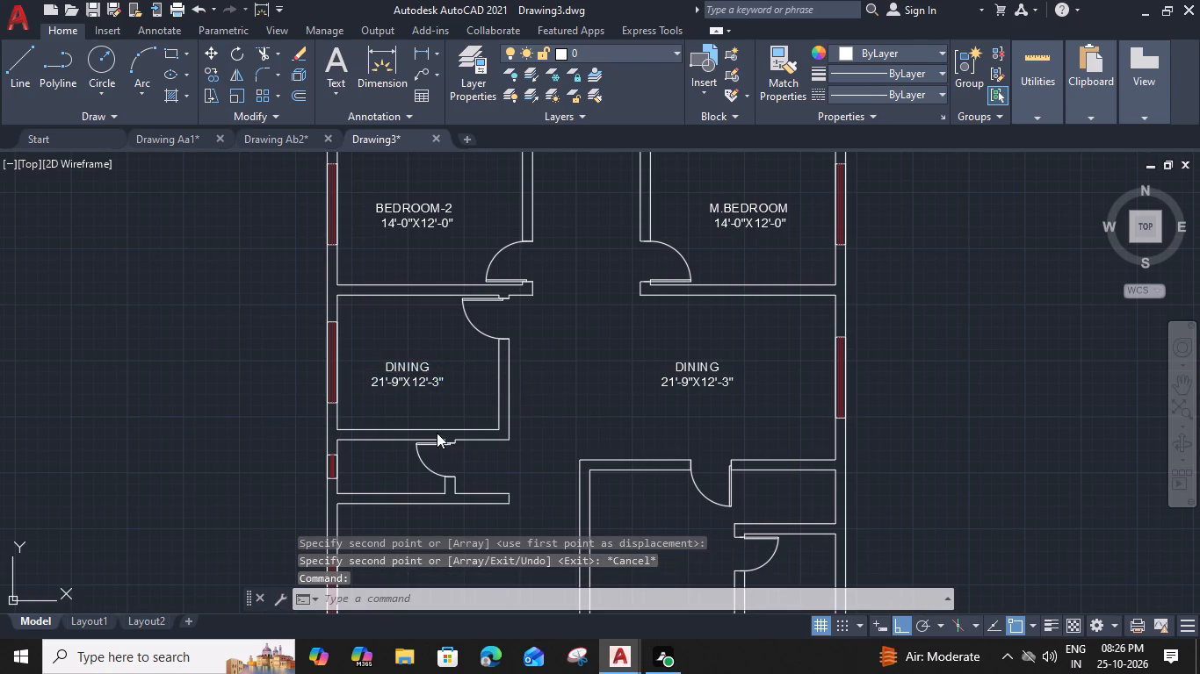
middle_drag(418, 417, 591, 424)
scroll(560, 392, up, 2)
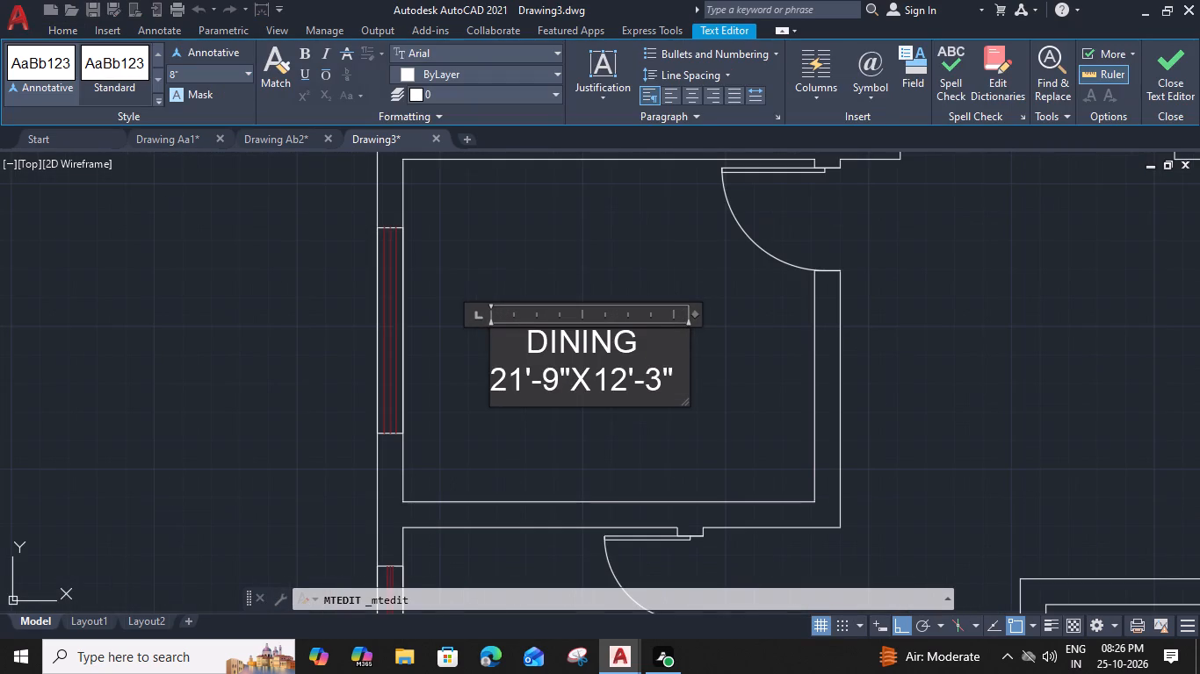
drag(636, 344, 416, 349)
text(BEDROOM)
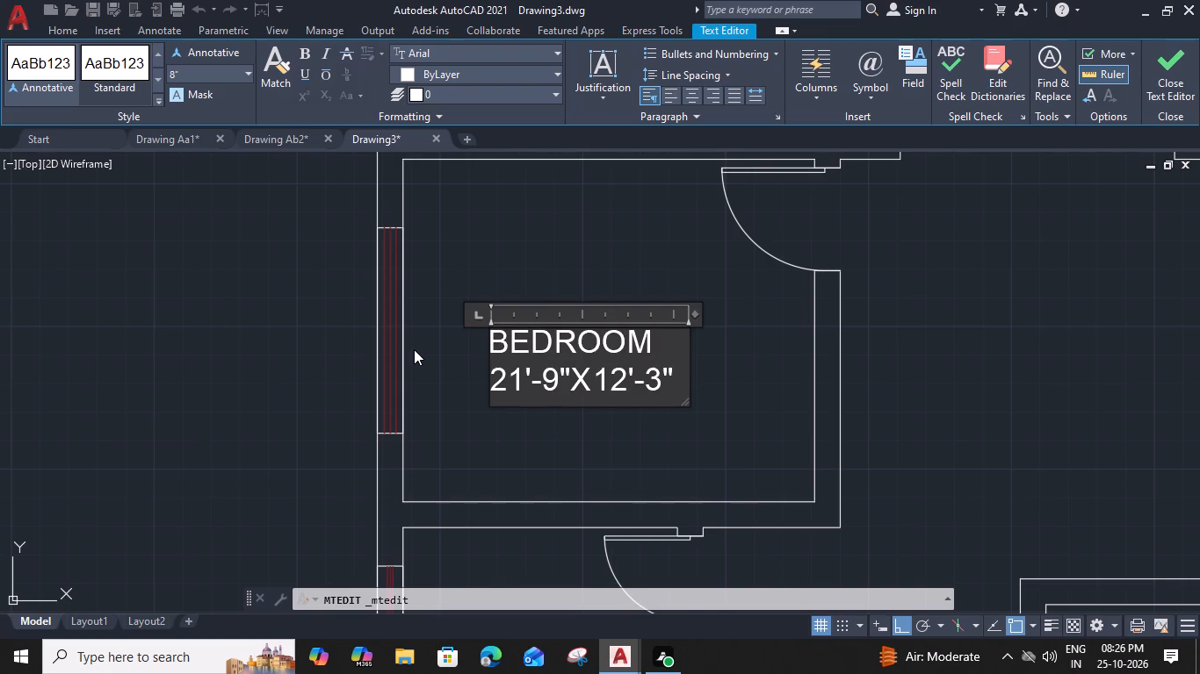
text(-3)
Change the room size under BEDROOM-3 to 12'-0"X10'-0" and finish the text.
drag(520, 378, 487, 378)
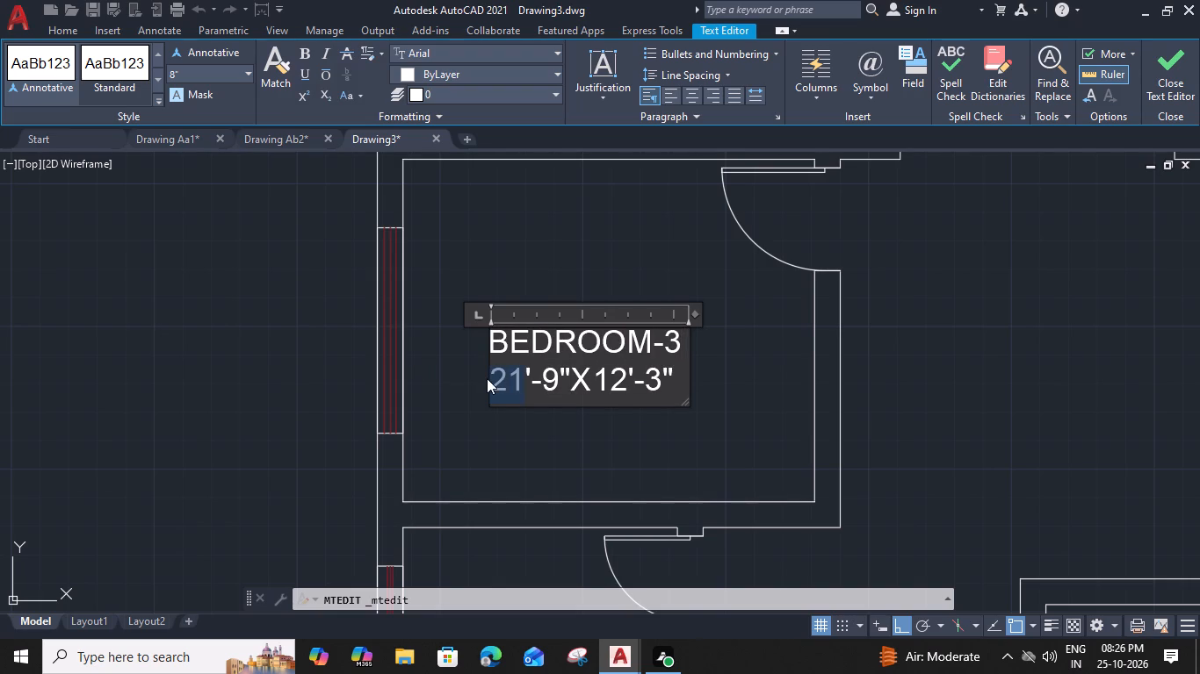
text(12)
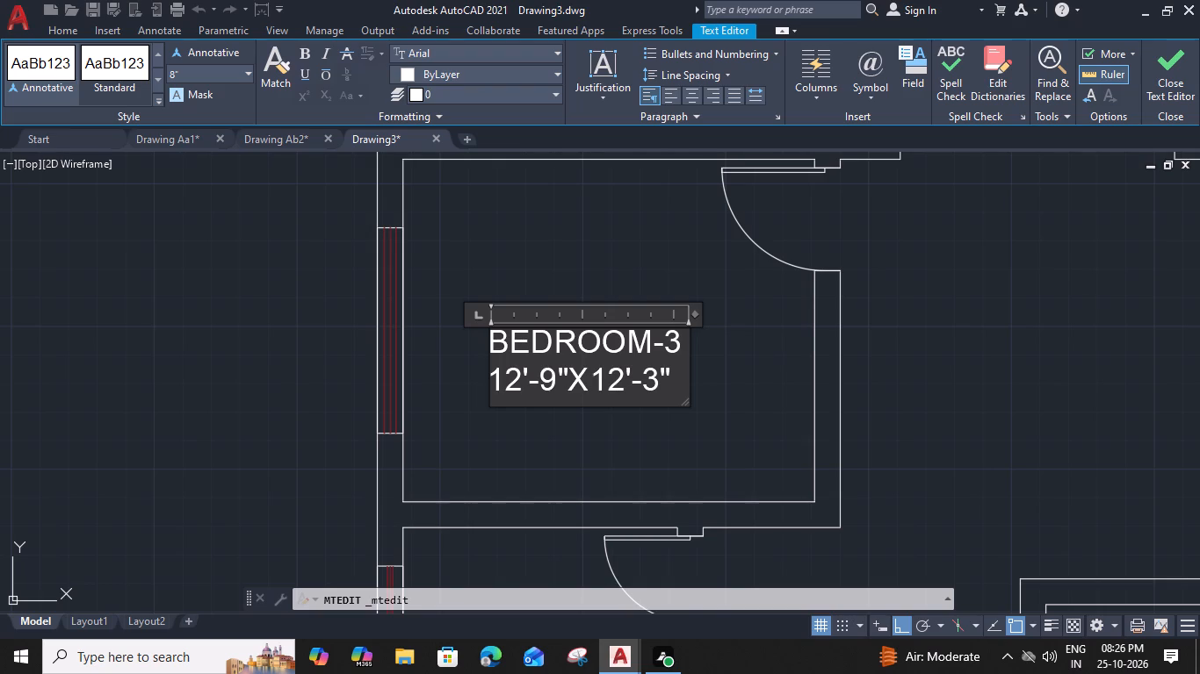
drag(551, 383, 542, 383)
key(0)
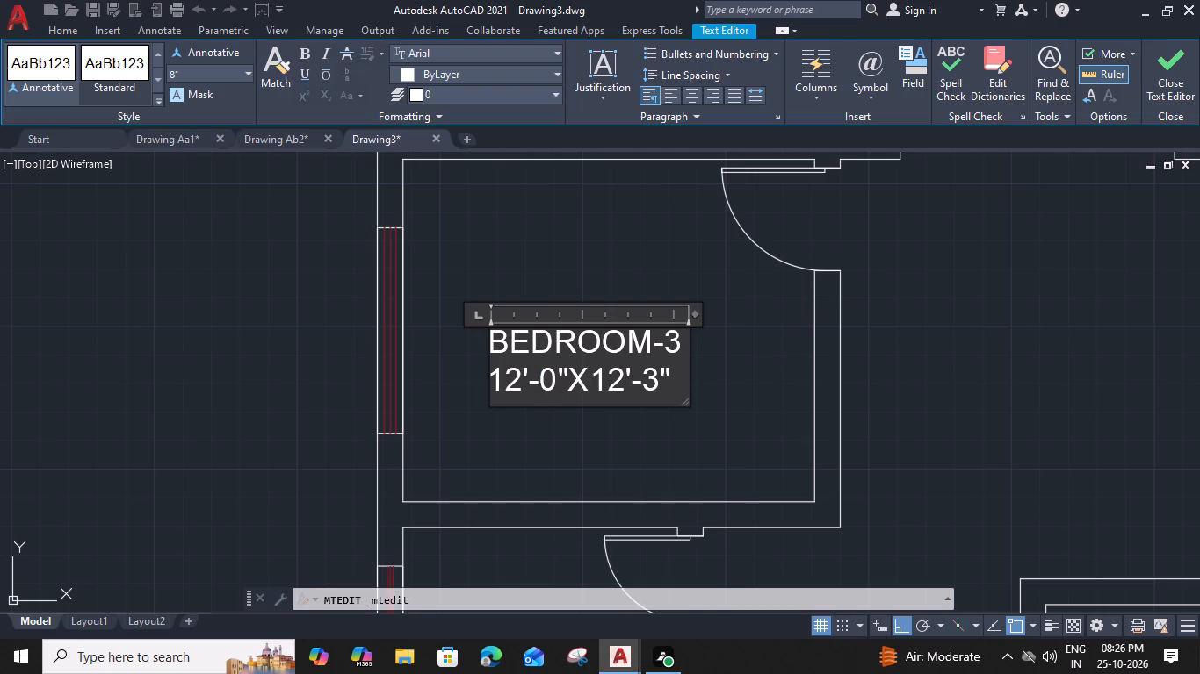
click(625, 399)
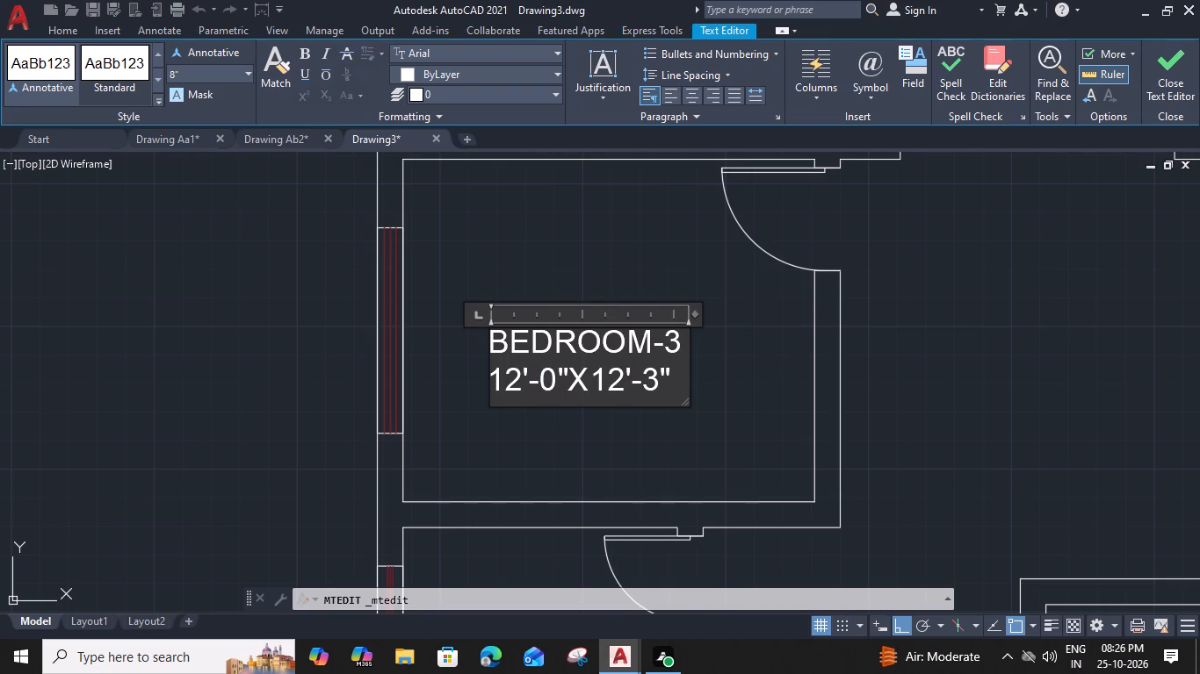
click(617, 384)
key(0)
click(654, 384)
key(0)
click(674, 460)
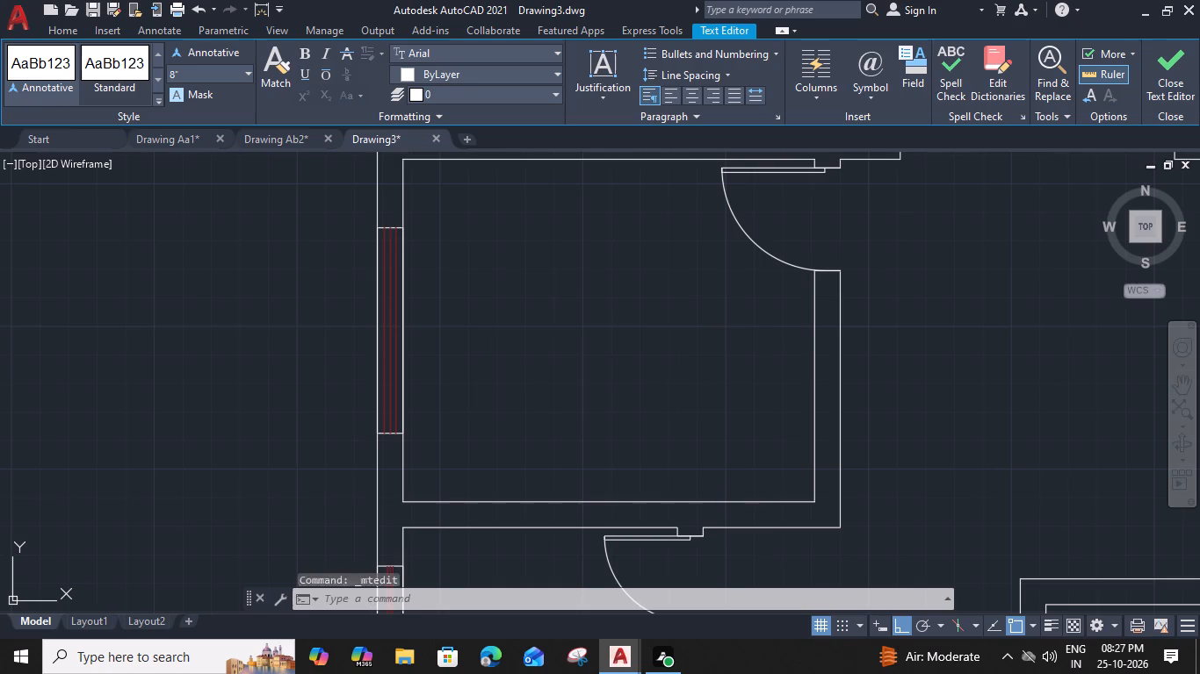
Copy the BEDROOM-3 label straight down into the large room beside the double entrance door.
click(548, 389)
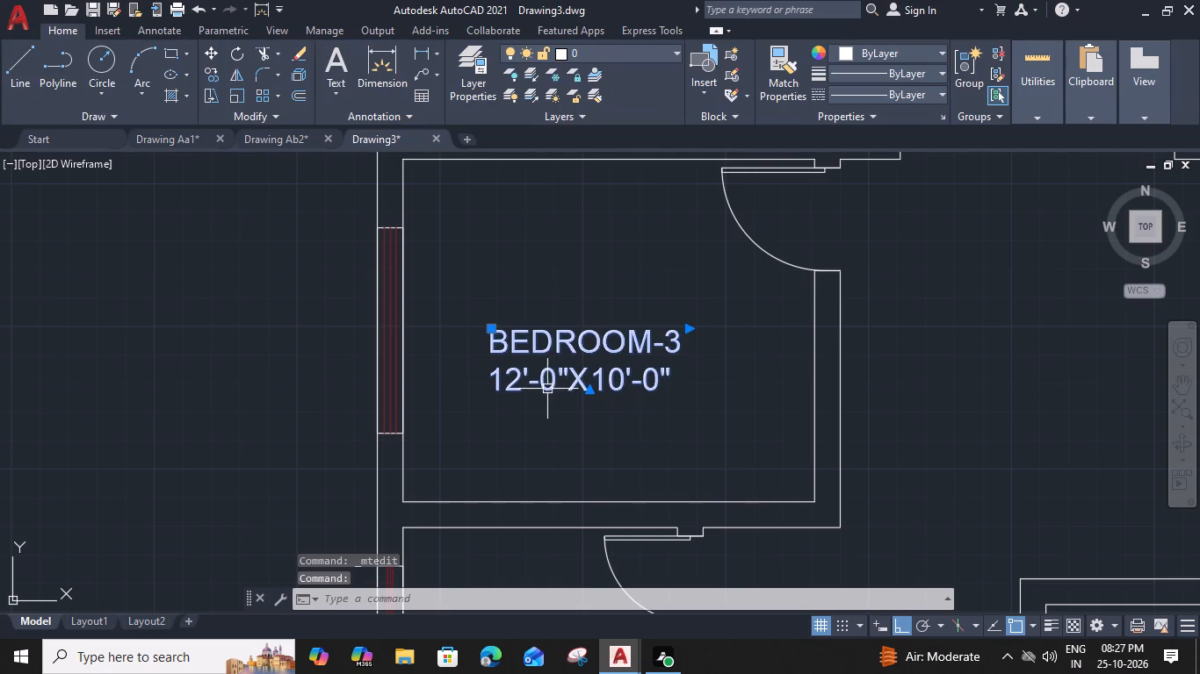
key(c)
key(o)
key(space)
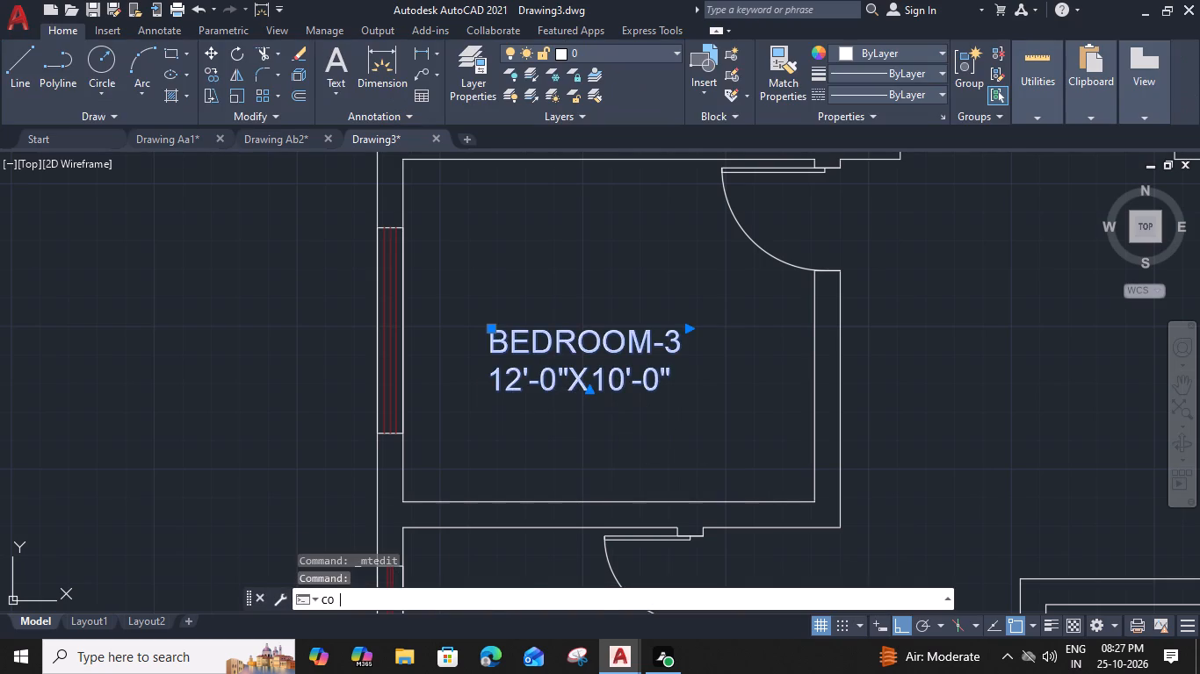
click(495, 391)
scroll(513, 491, down, 2)
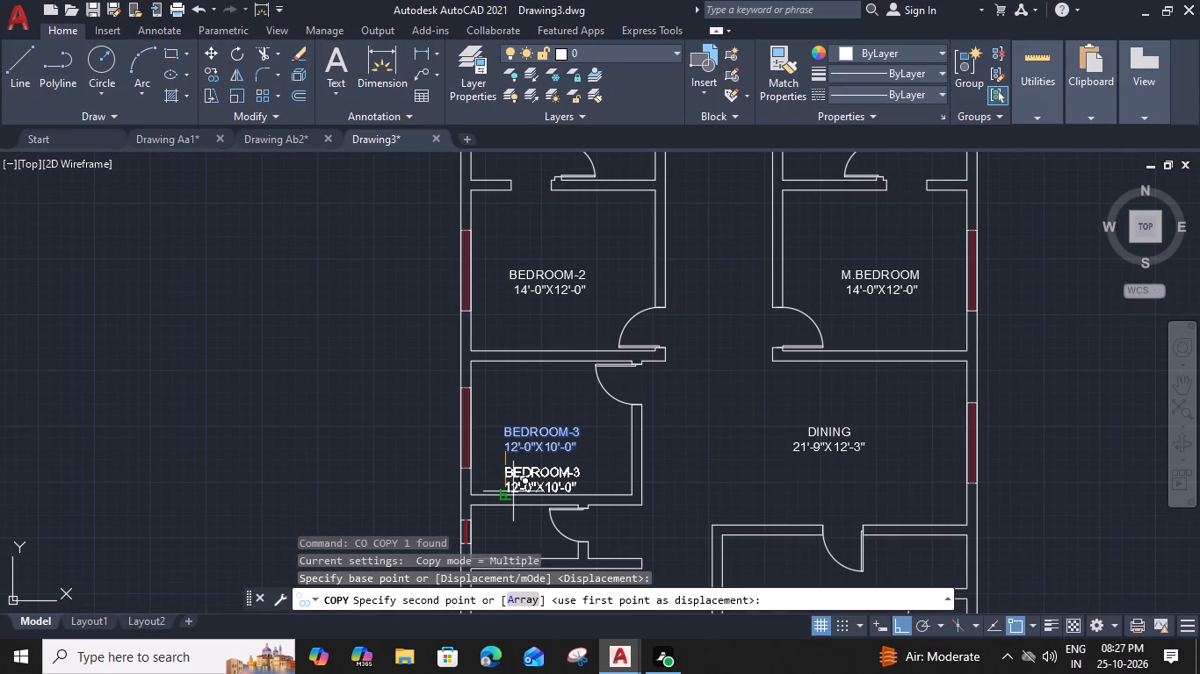
scroll(513, 496, down, 1)
middle_drag(513, 489, 482, 321)
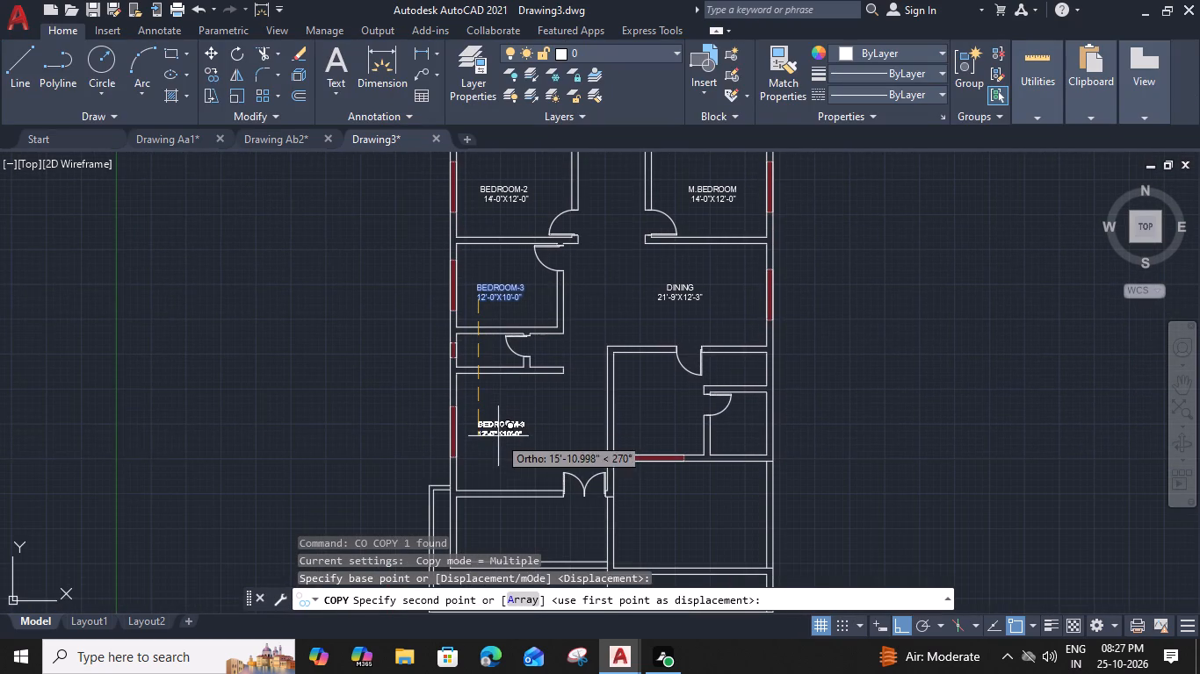
click(503, 439)
key(Escape)
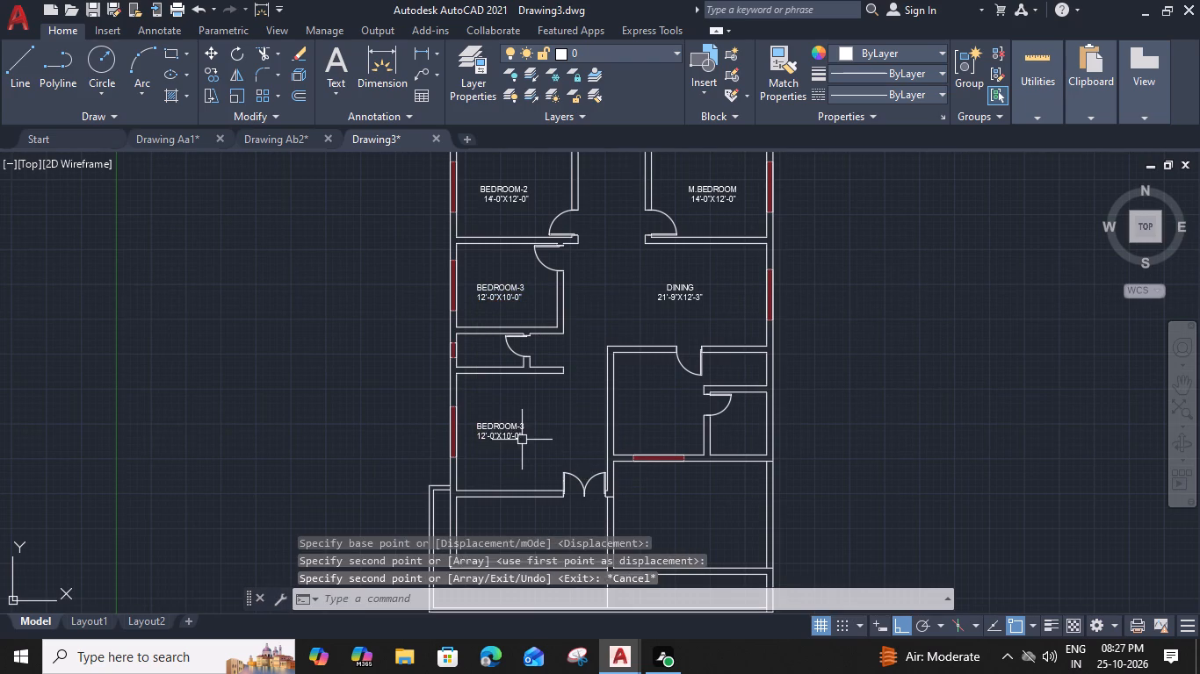
Move the lower copied label horizontally about 2'-11" to the right, nearer the middle of its room.
click(521, 439)
key(m)
key(space)
scroll(526, 430, up, 1)
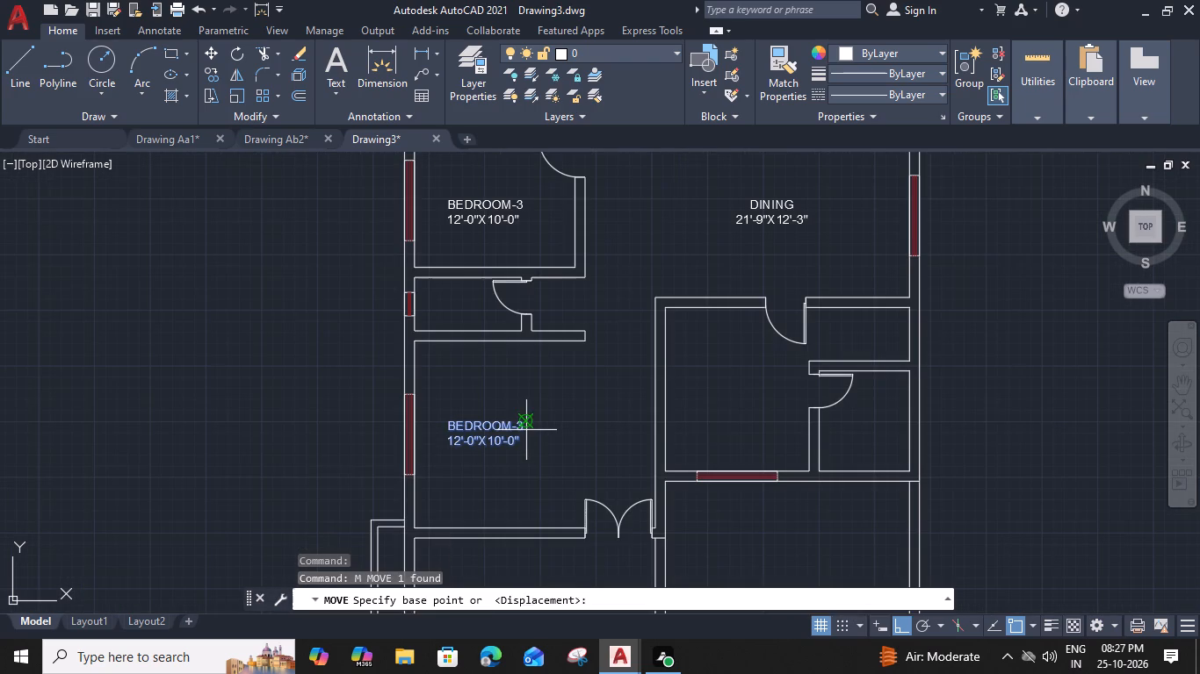
click(527, 423)
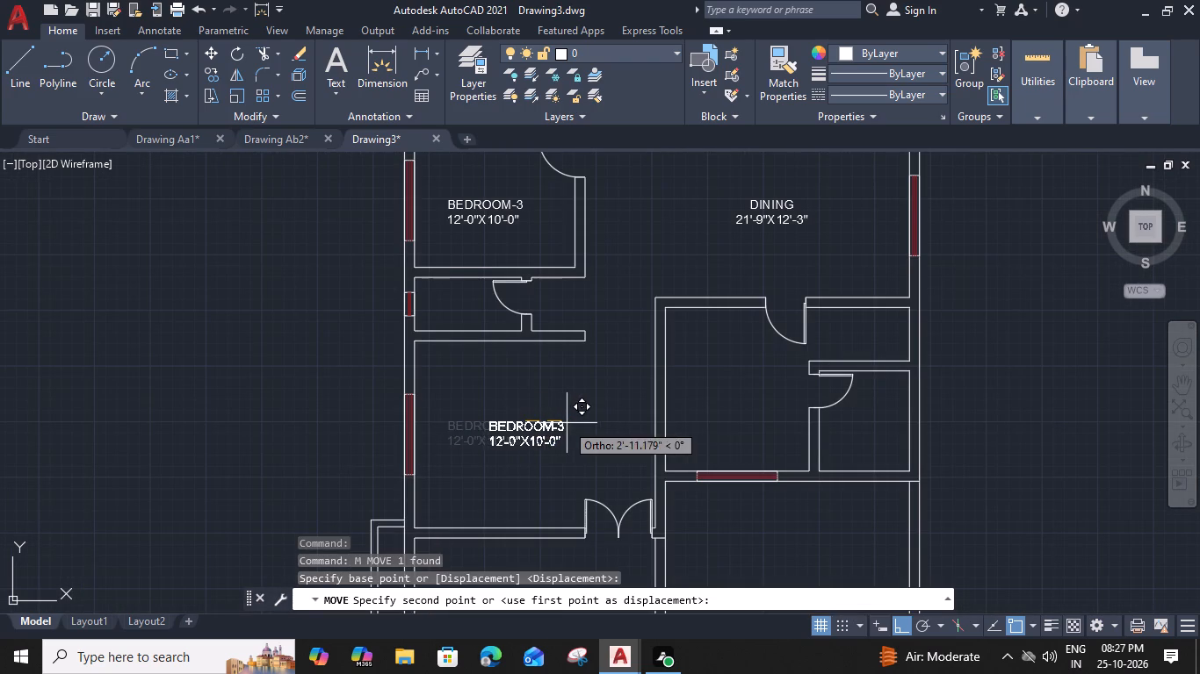
click(567, 423)
Rewrite the lower copied label with the name HALL and the size 17'-0"X14'-0".
double_click(531, 426)
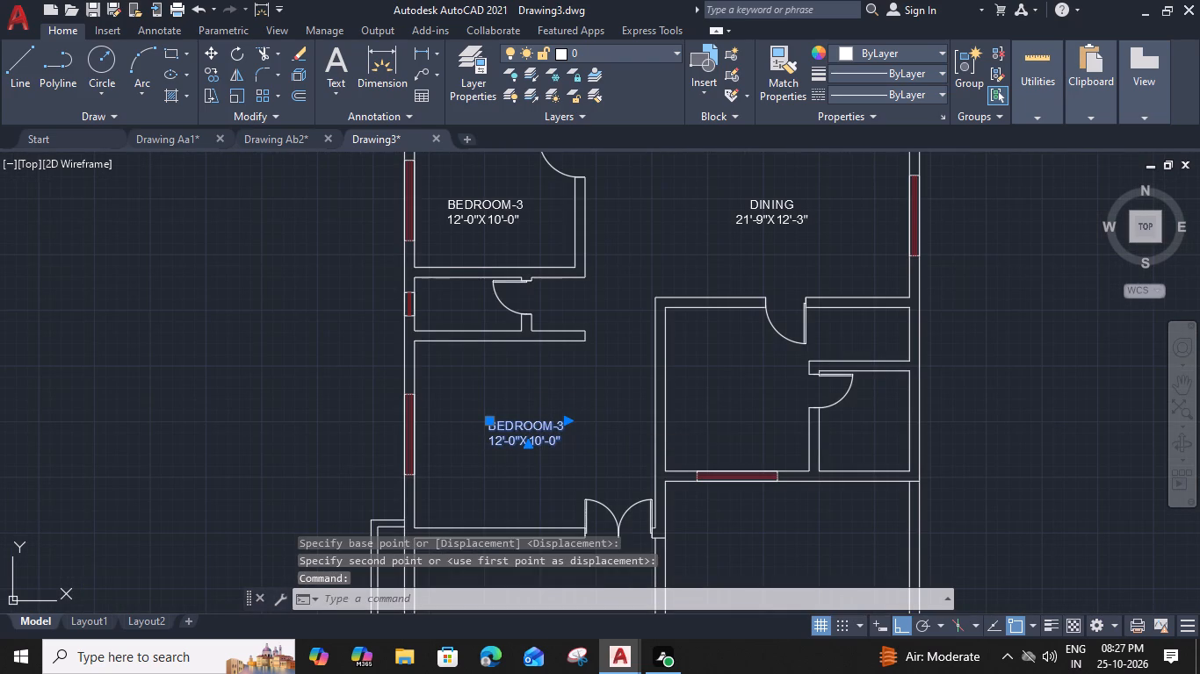
scroll(538, 432, up, 2)
drag(600, 422, 591, 423)
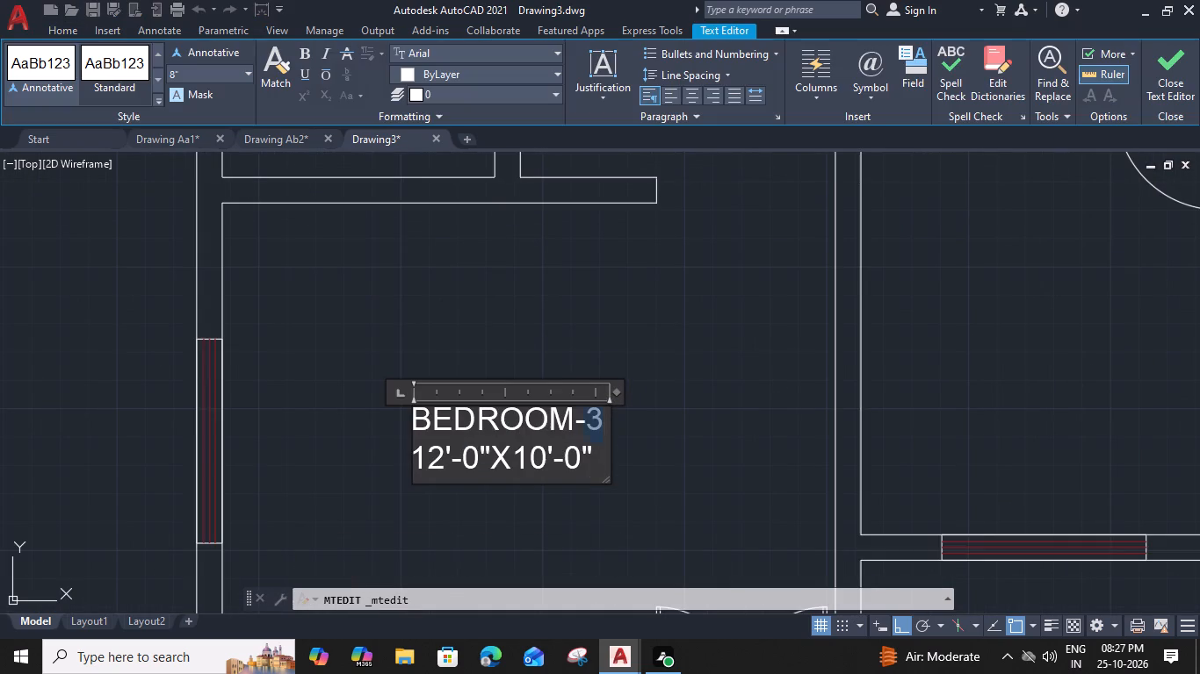
drag(591, 423, 399, 423)
text(HALL)
drag(438, 458, 430, 455)
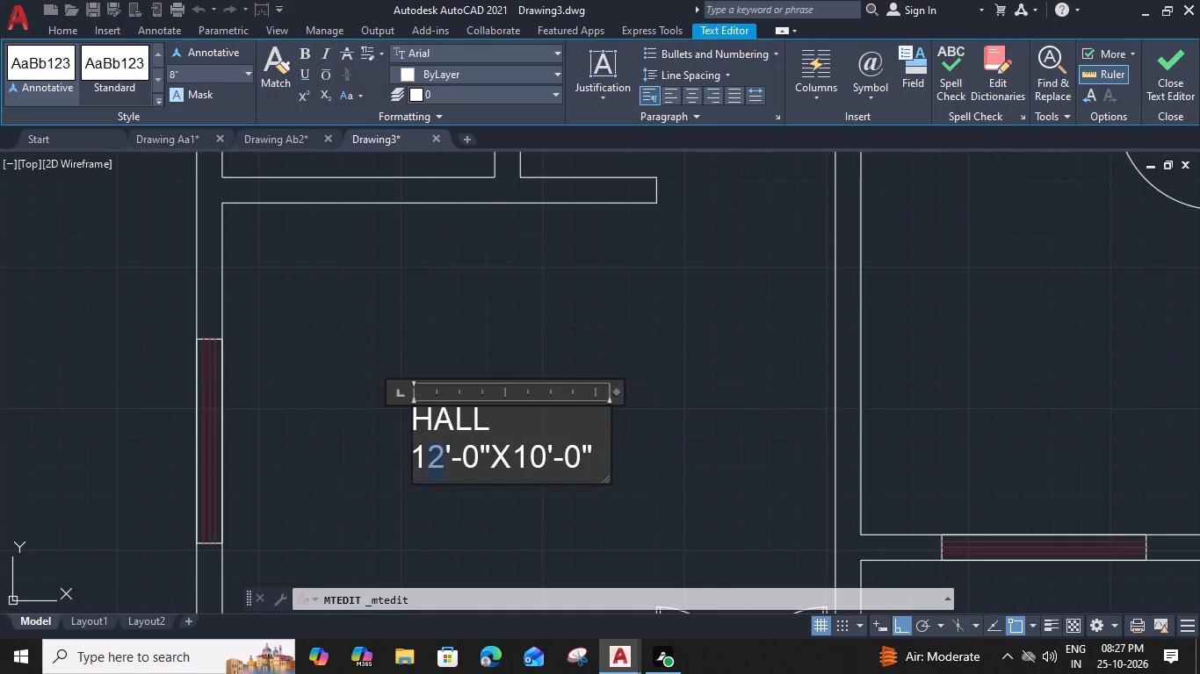
drag(430, 455, 429, 455)
key(7)
drag(539, 467, 531, 467)
key(4)
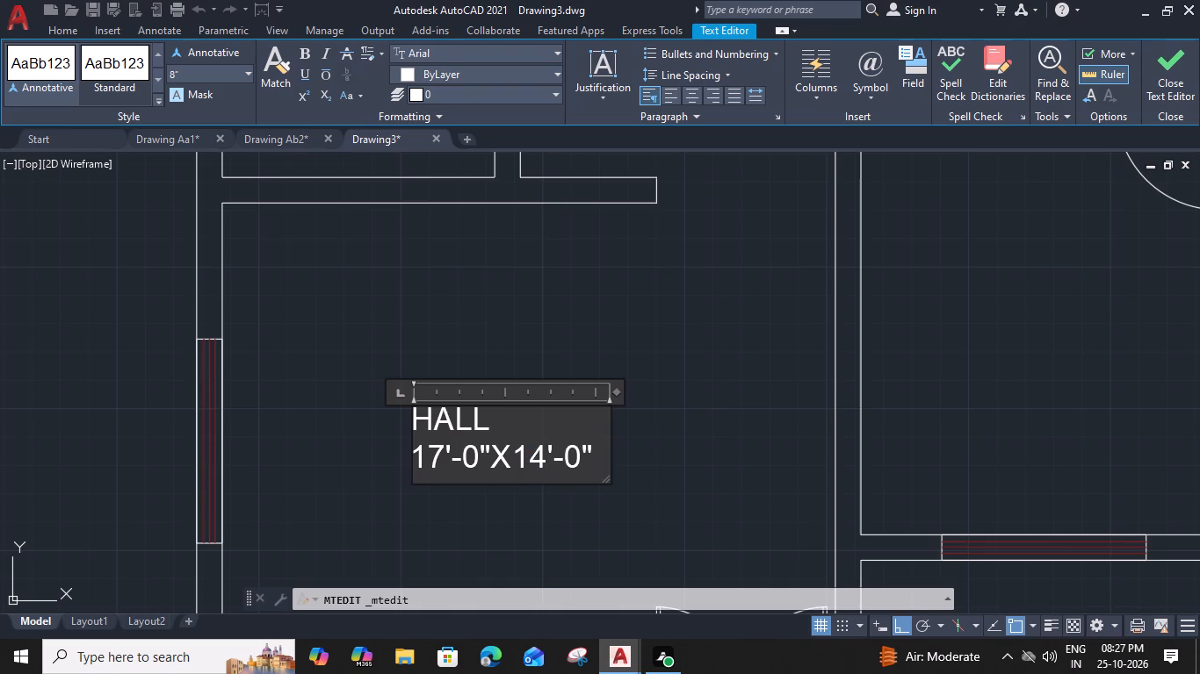
Indent HALL to sit centred over its size, narrow the text frame to fit, and finish the text.
click(414, 421)
key(space)
key(space)
key(space)
key(space)
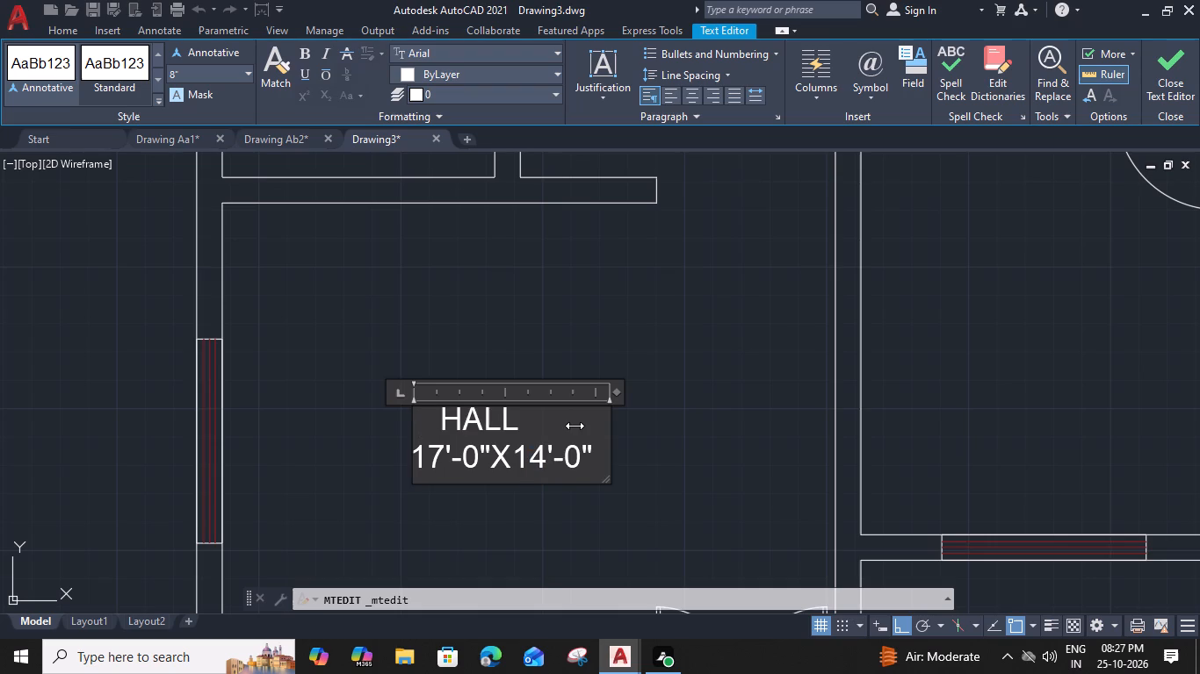
drag(613, 391, 599, 391)
key(space)
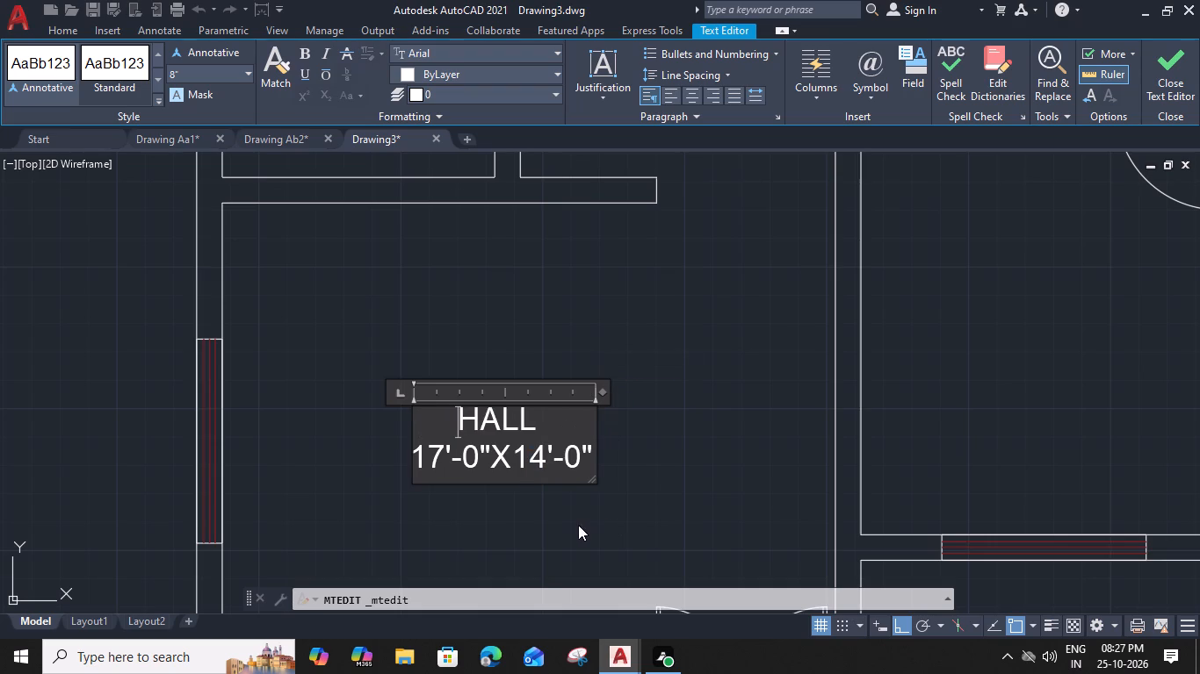
click(573, 524)
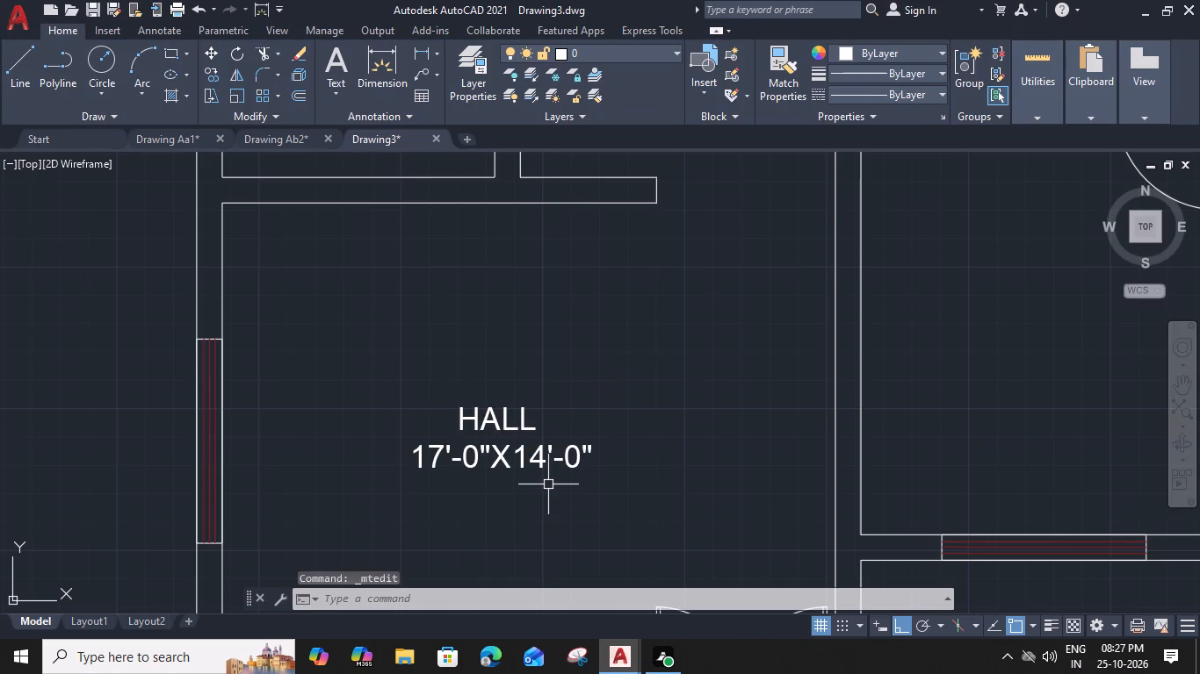
Copy the BEDROOM-2 label horizontally about 12'-0" into the narrow room between BEDROOM-2 and M.BEDROOM.
scroll(527, 405, down, 2)
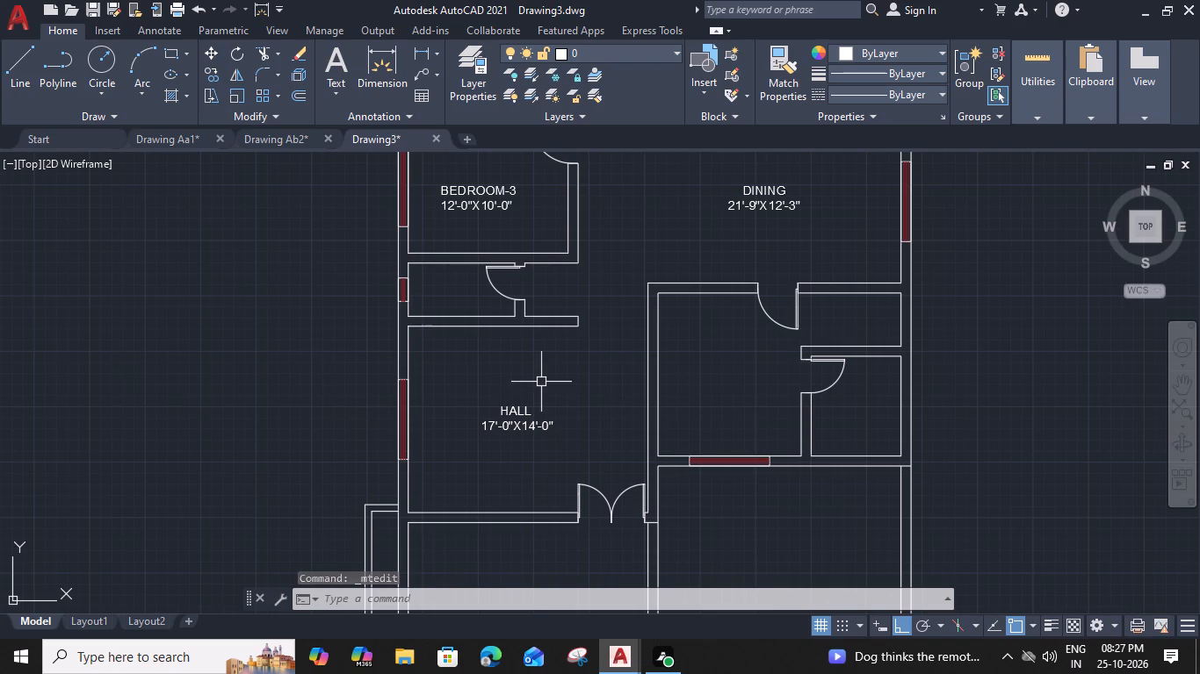
middle_drag(541, 382, 526, 415)
scroll(546, 376, down, 1)
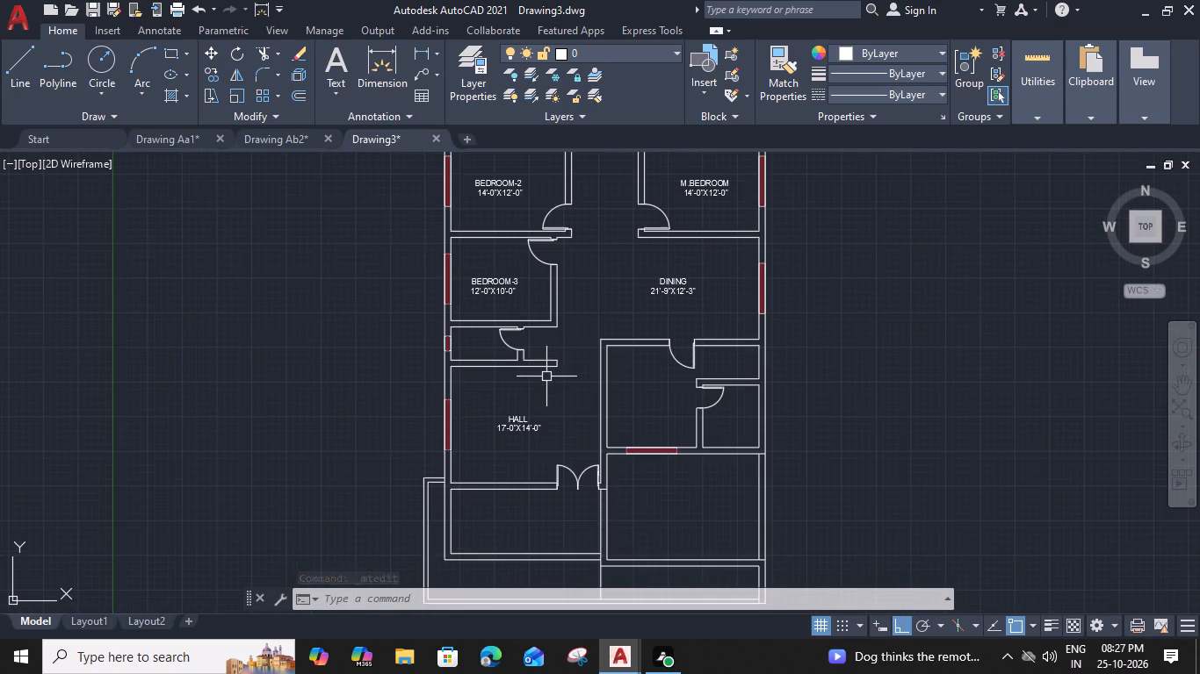
middle_drag(572, 361, 563, 404)
middle_drag(558, 350, 543, 376)
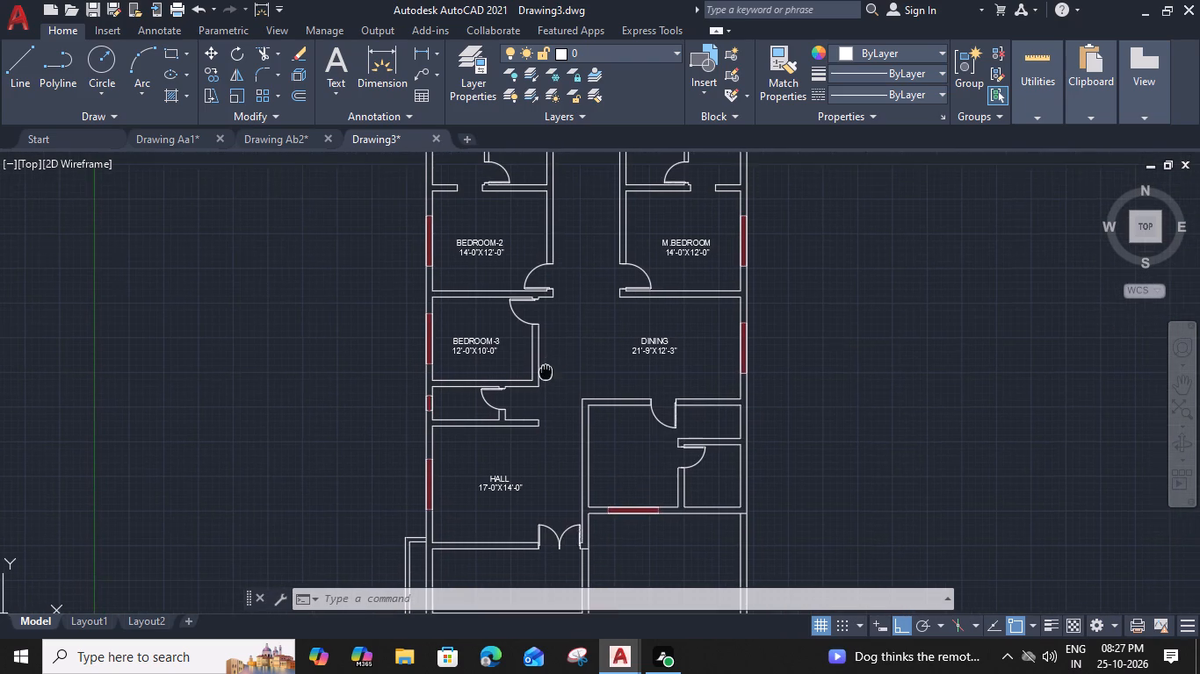
middle_drag(543, 376, 537, 376)
middle_drag(491, 333, 450, 455)
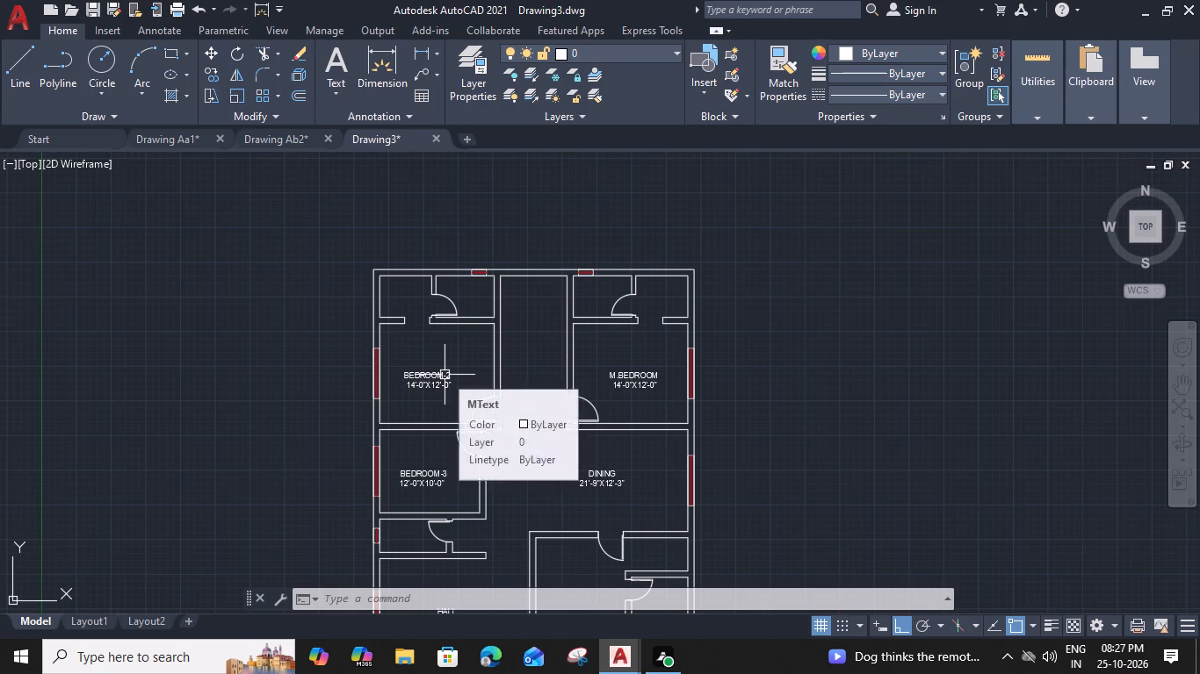
click(445, 374)
text(CO)
key(space)
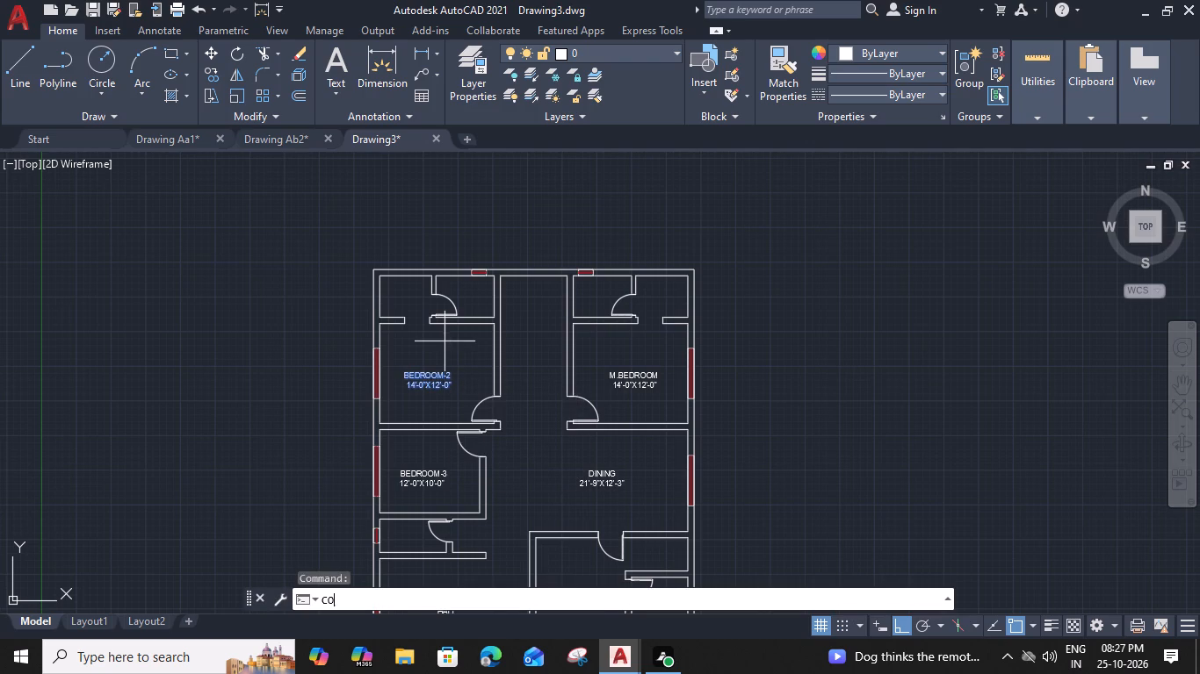
click(456, 377)
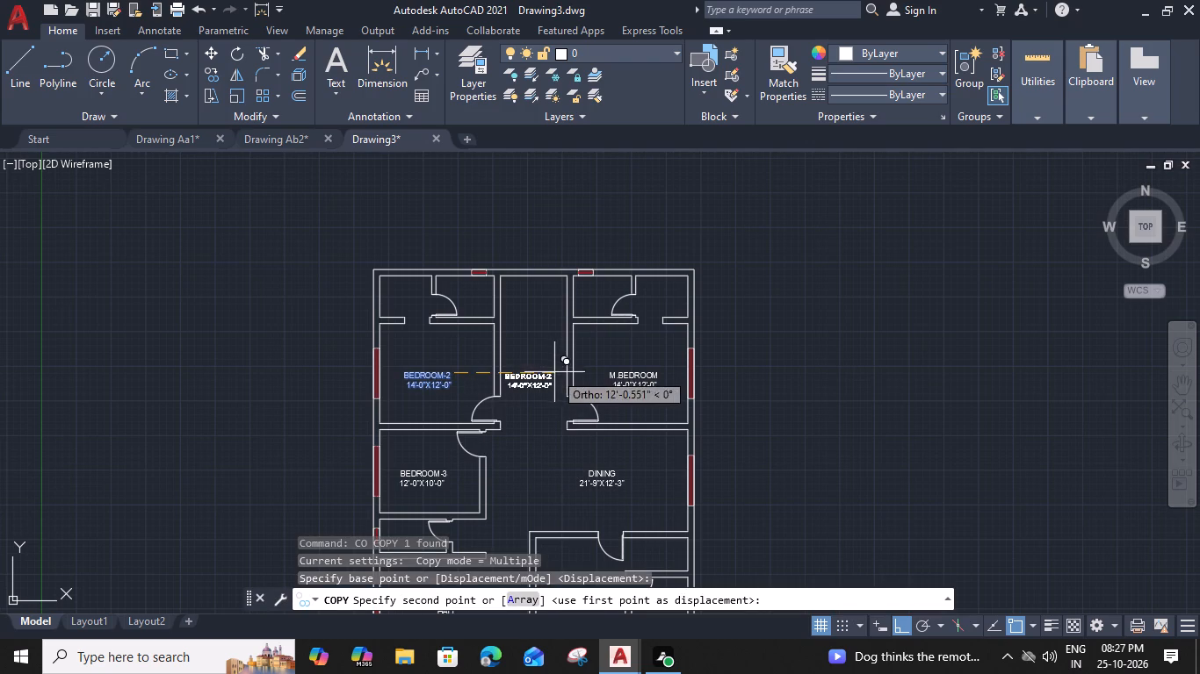
click(557, 371)
key(Escape)
Move the copied BEDROOM-2 label straight up within the narrow central room, above the level of the neighbouring bedroom labels.
click(540, 372)
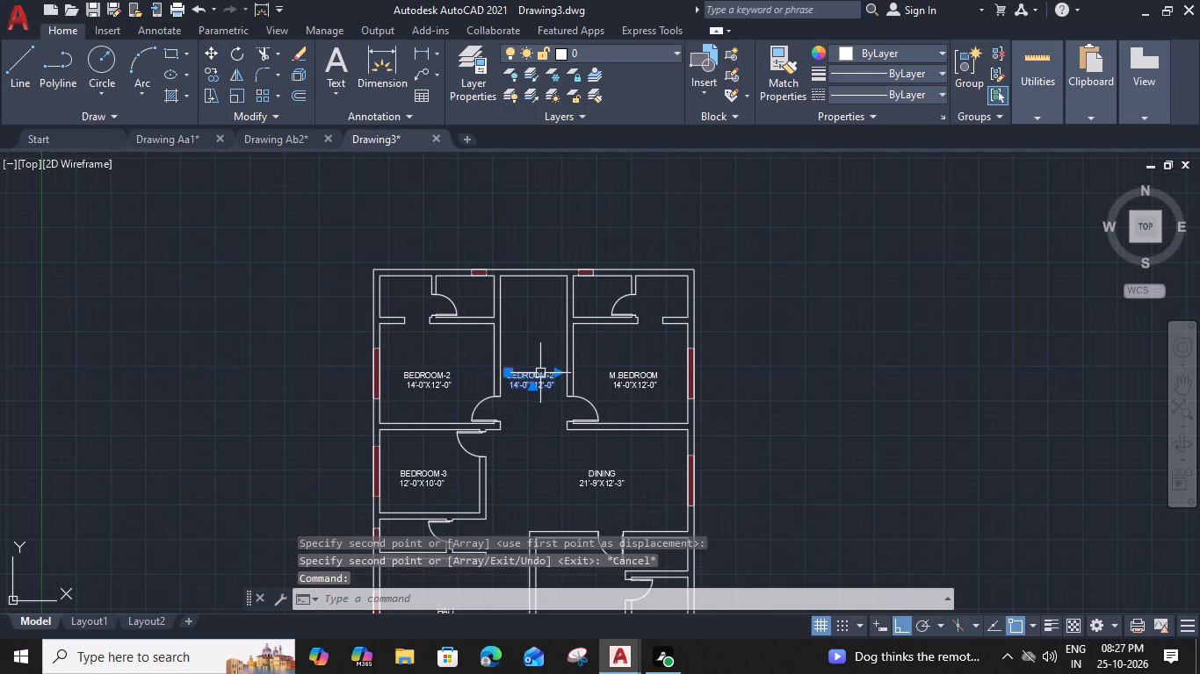
text(M)
key(space)
scroll(531, 368, up, 2)
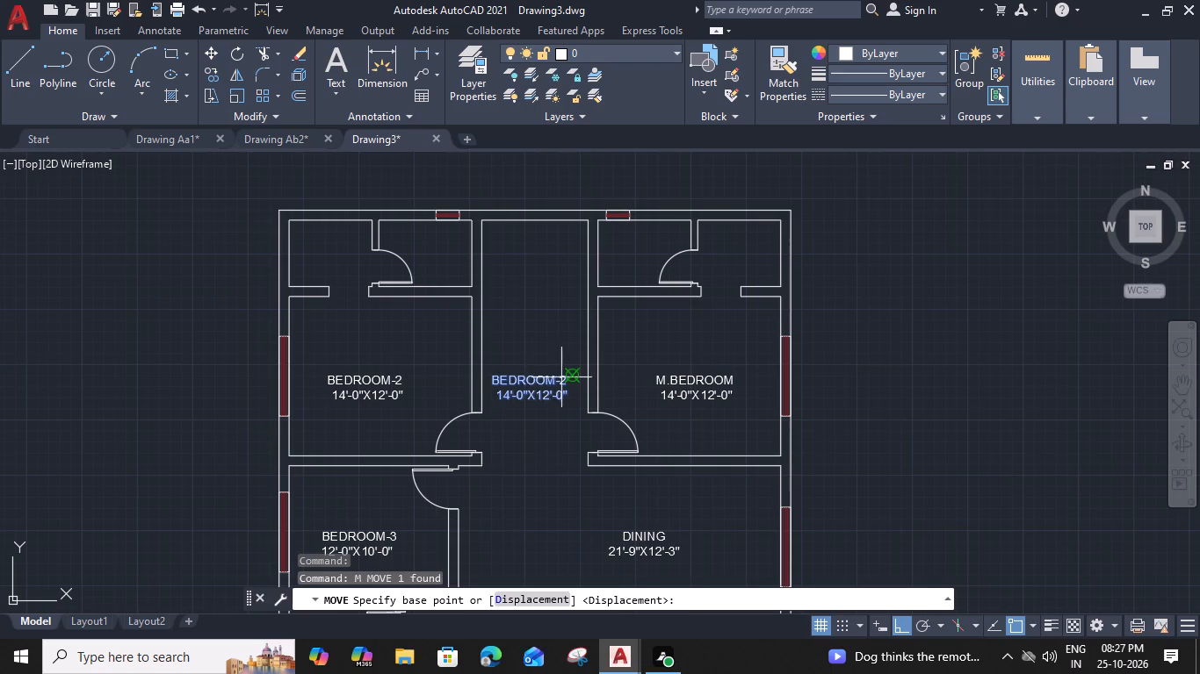
click(571, 377)
click(568, 320)
key(Escape)
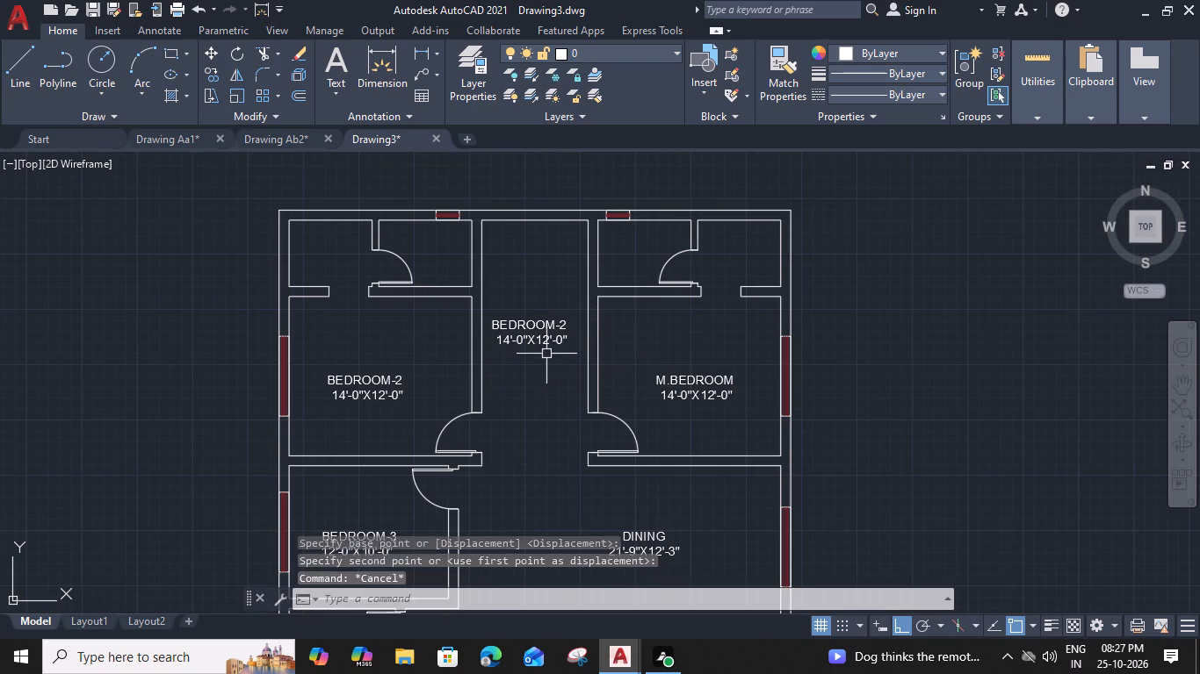
Rewrite the copied label in the central room with the name STUDYROOM and the size 8'-0"X12'-0".
middle_drag(546, 354, 539, 451)
double_click(524, 419)
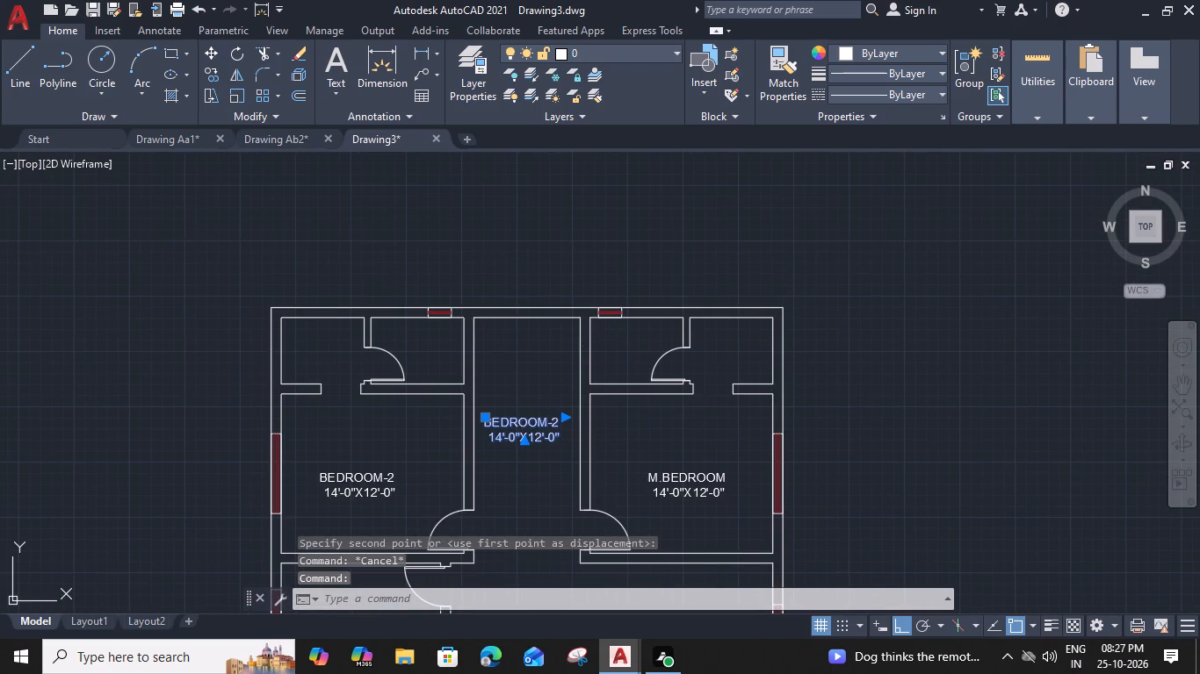
scroll(510, 448, up, 2)
drag(479, 419, 465, 419)
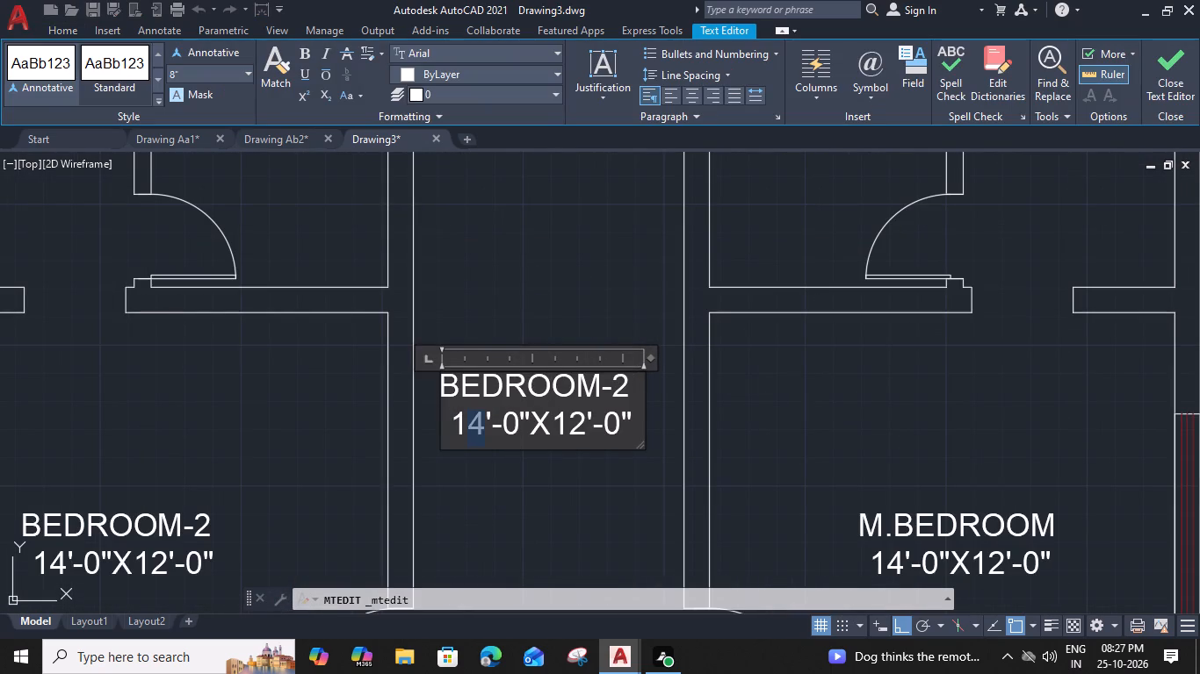
drag(465, 419, 456, 419)
key(8)
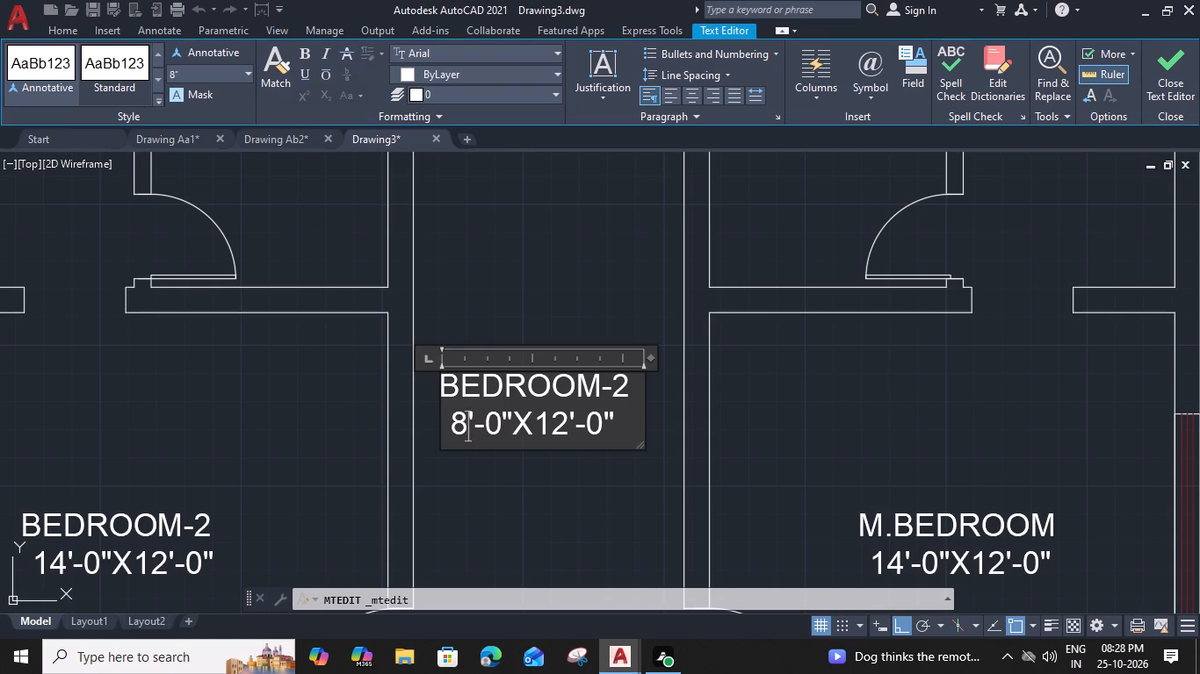
drag(500, 390, 430, 392)
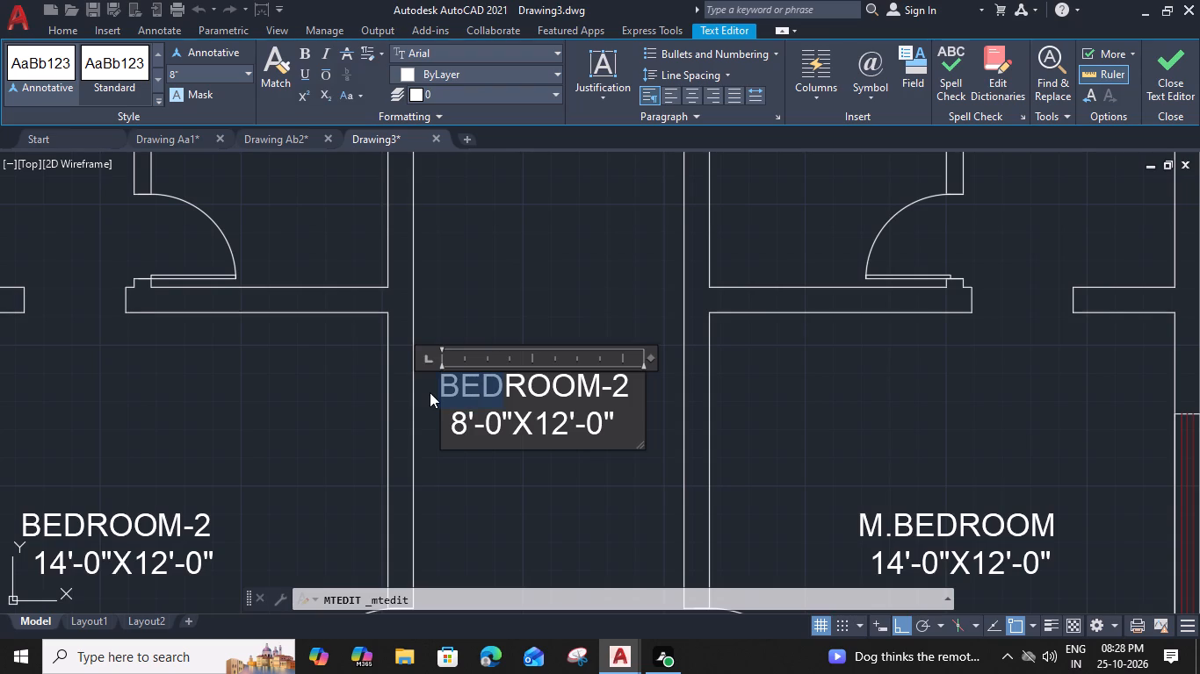
text(STUDY)
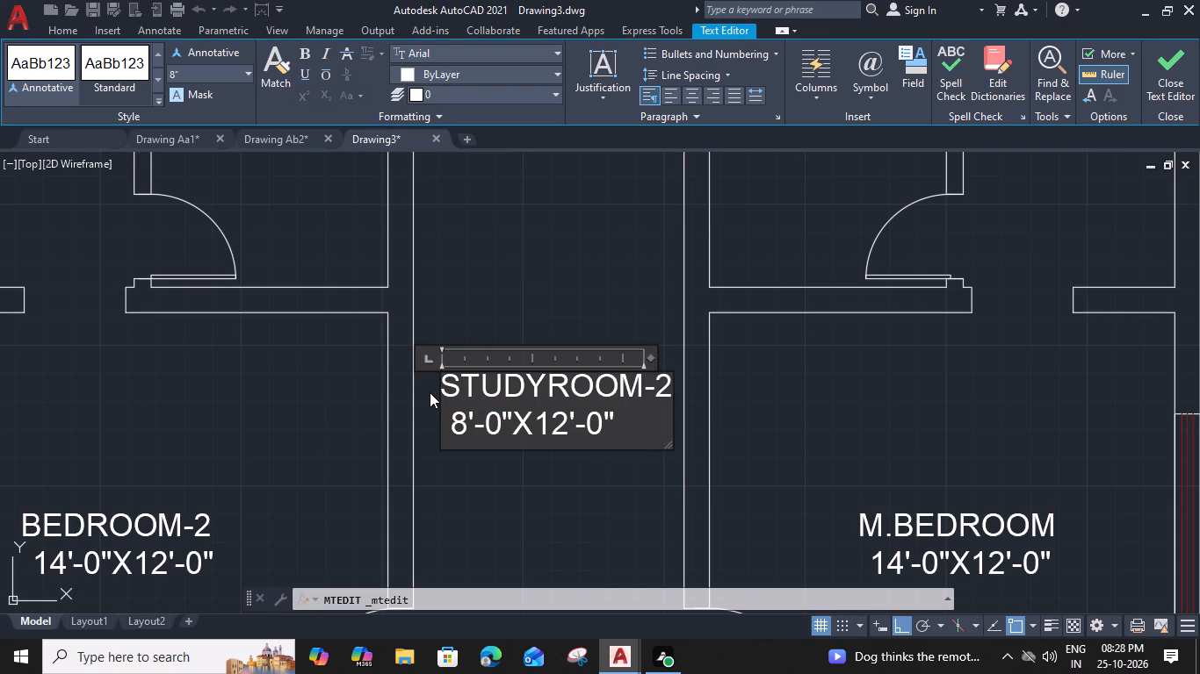
drag(663, 384, 650, 385)
drag(650, 385, 654, 386)
drag(669, 385, 678, 386)
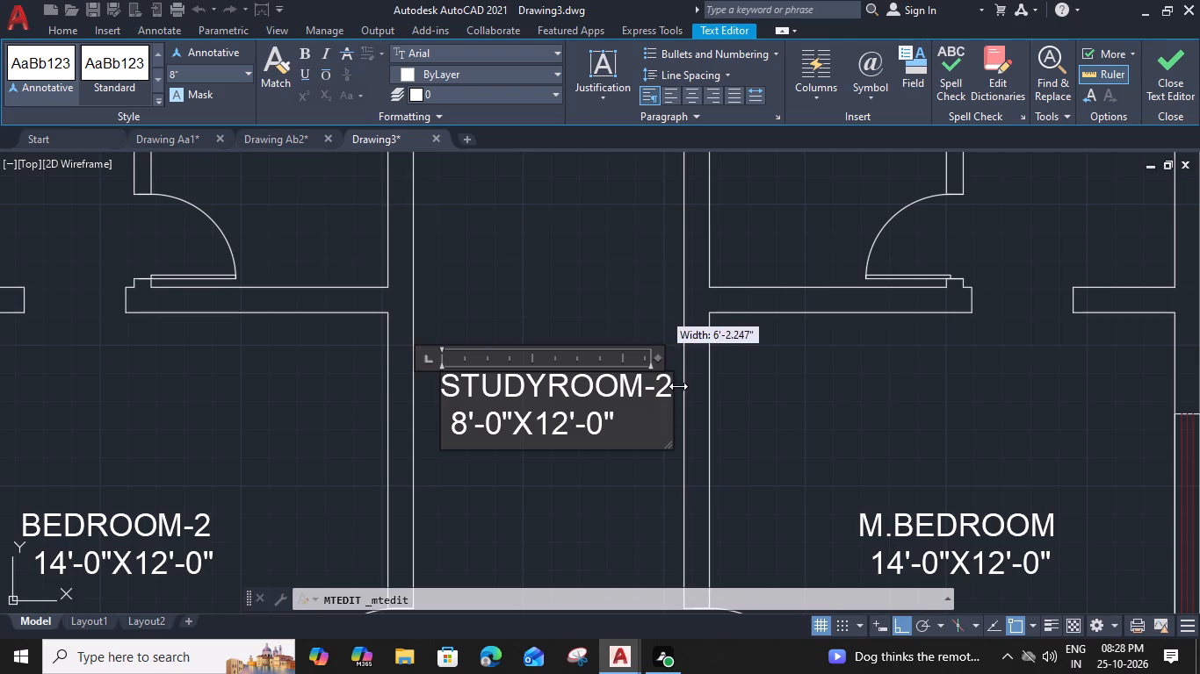
drag(678, 386, 683, 387)
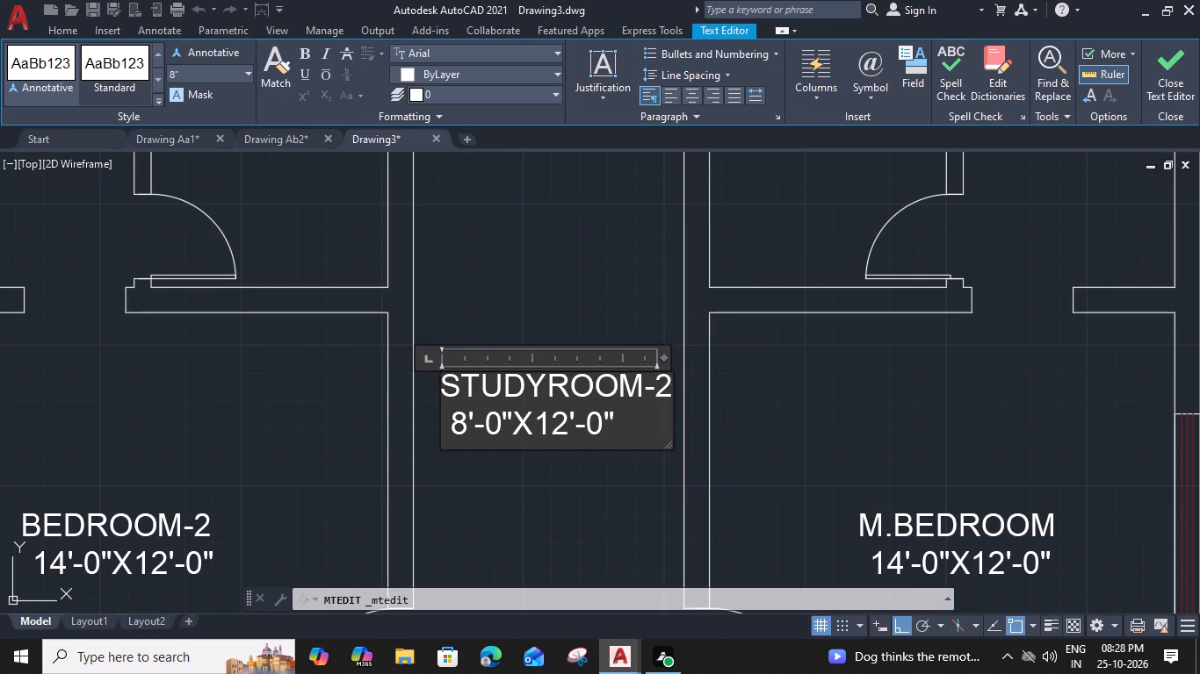
key(BackSpace)
drag(647, 383, 661, 387)
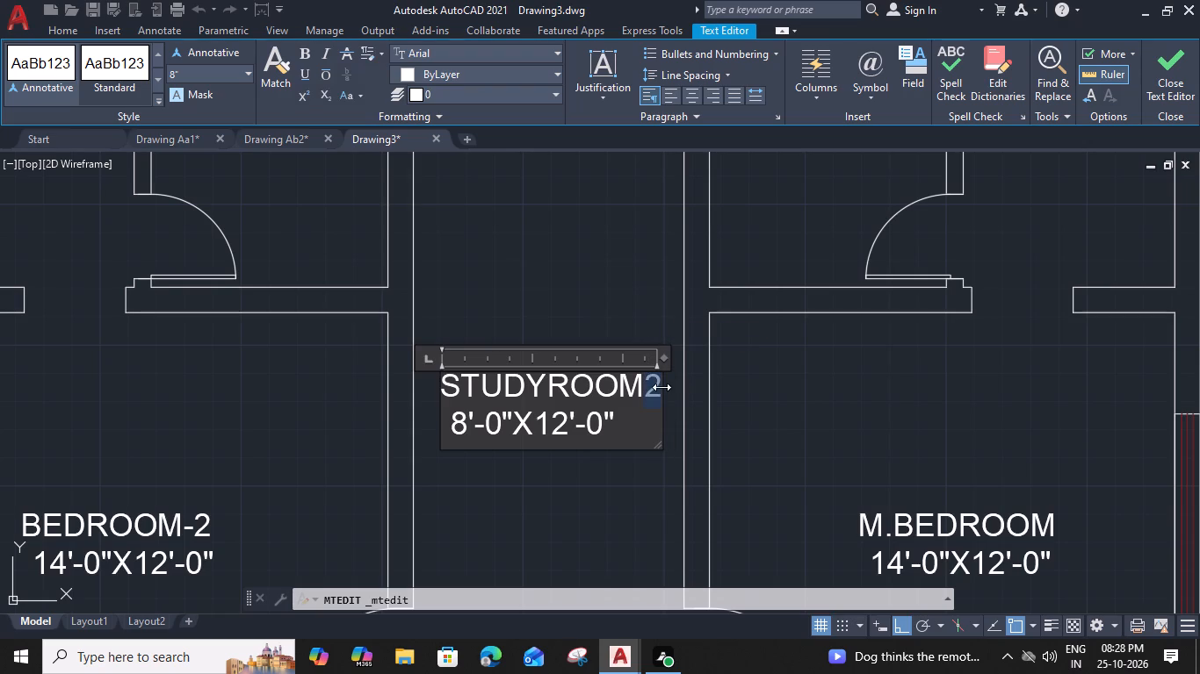
key(BackSpace)
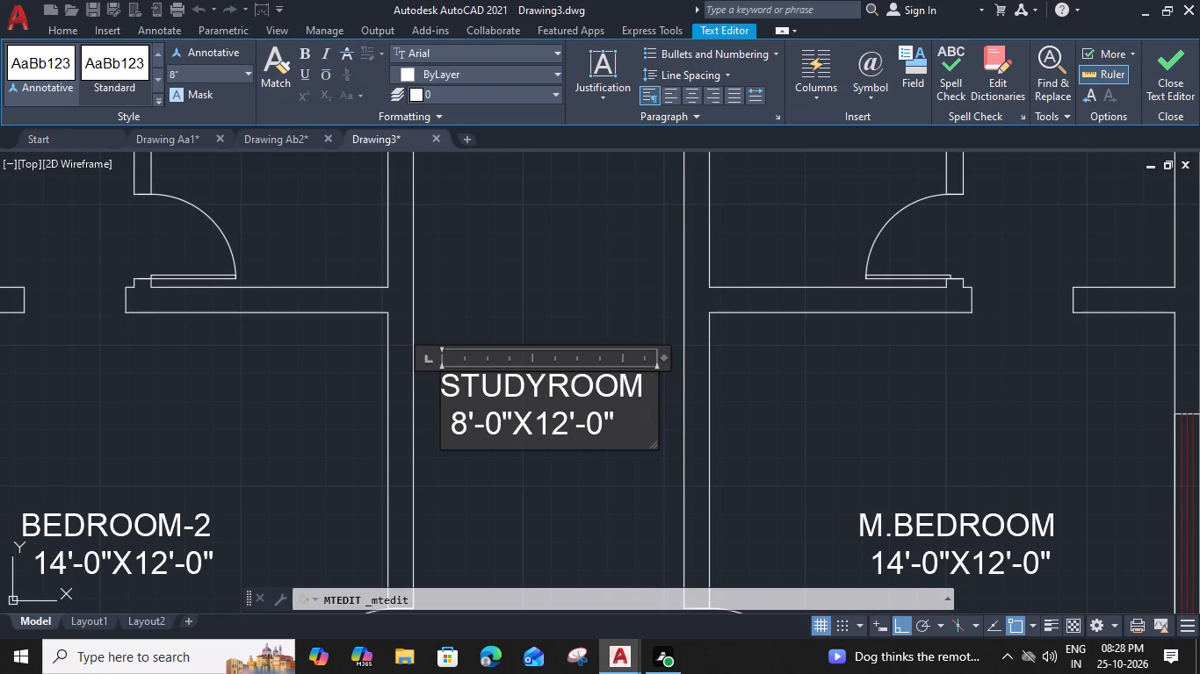
Indent the size line by two more spaces to centre it under STUDYROOM, and finish the text.
click(453, 421)
key(space)
key(space)
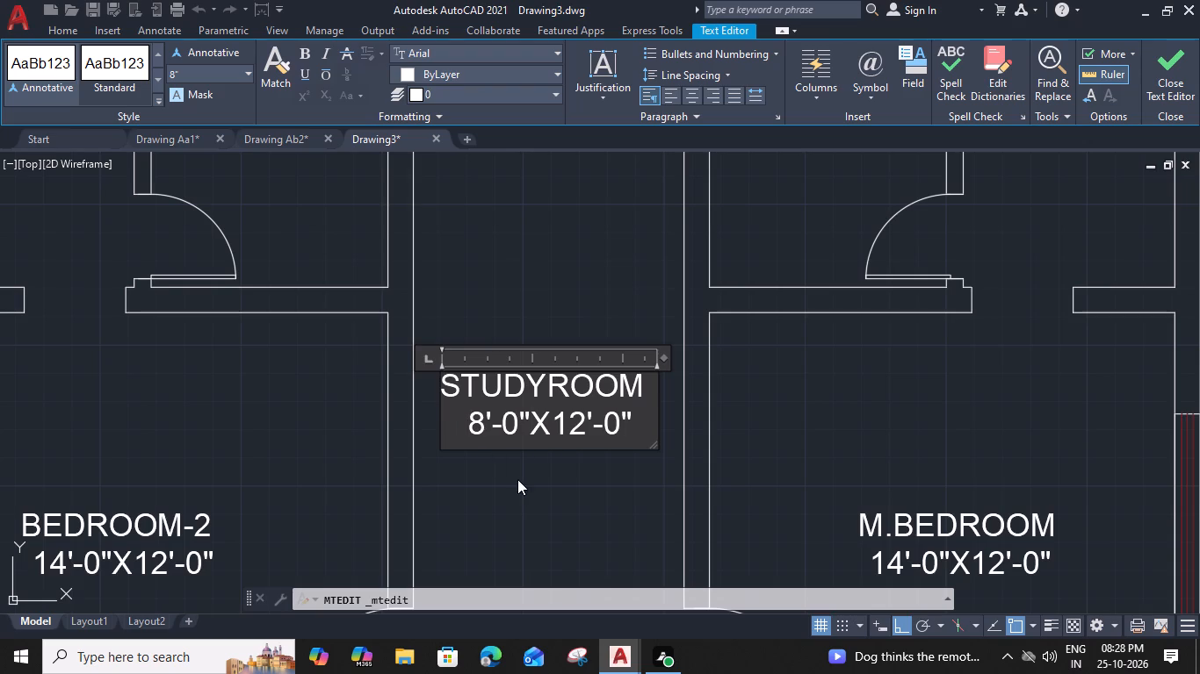
click(536, 475)
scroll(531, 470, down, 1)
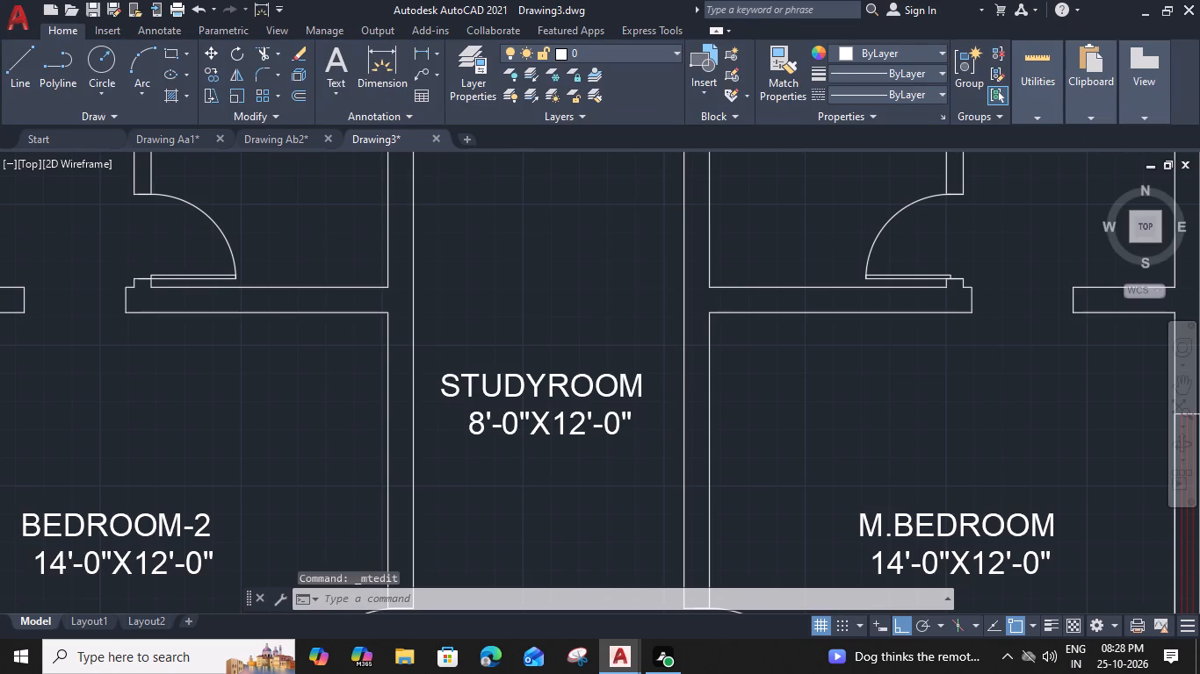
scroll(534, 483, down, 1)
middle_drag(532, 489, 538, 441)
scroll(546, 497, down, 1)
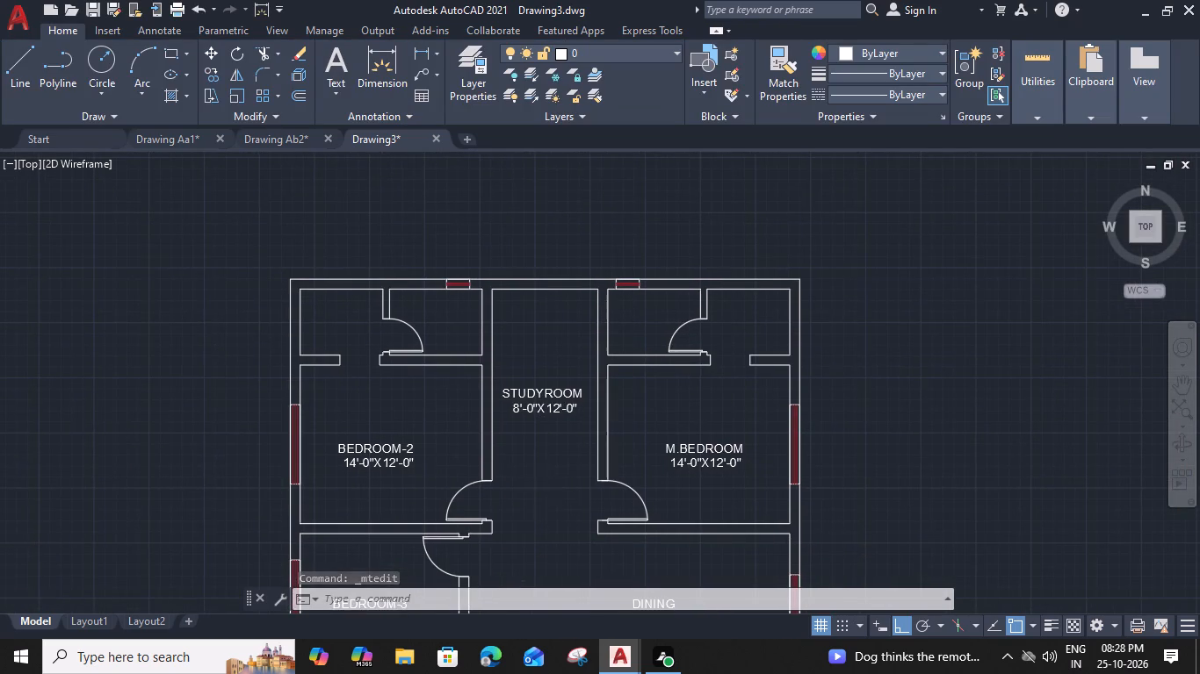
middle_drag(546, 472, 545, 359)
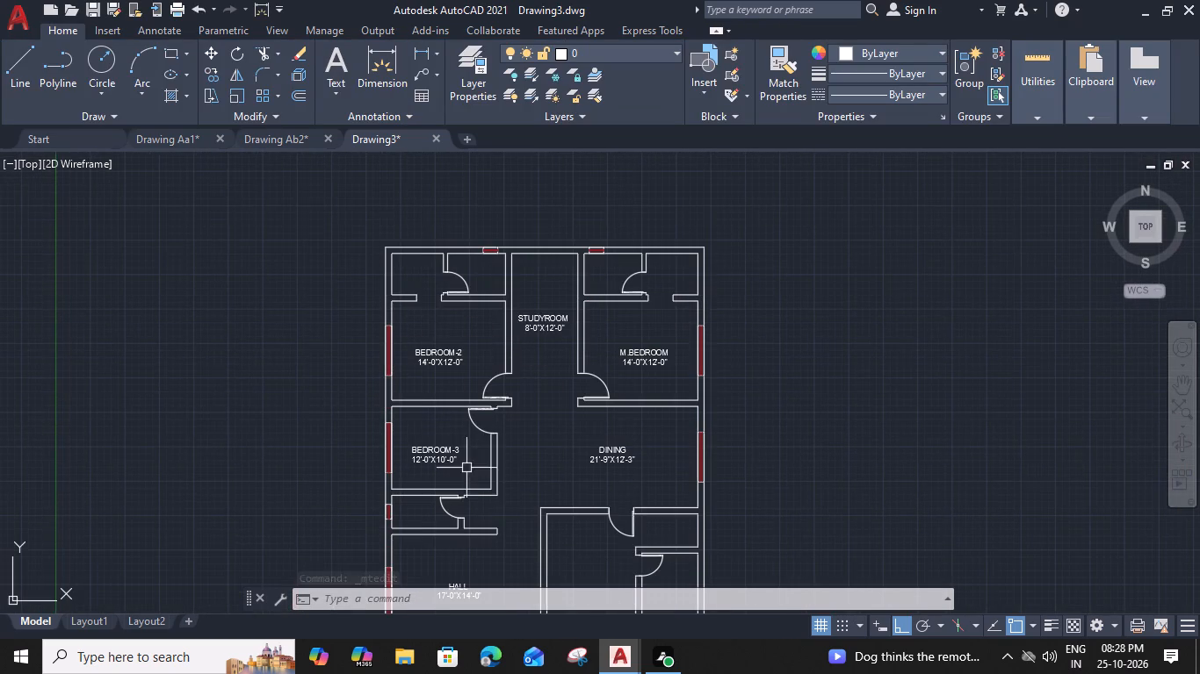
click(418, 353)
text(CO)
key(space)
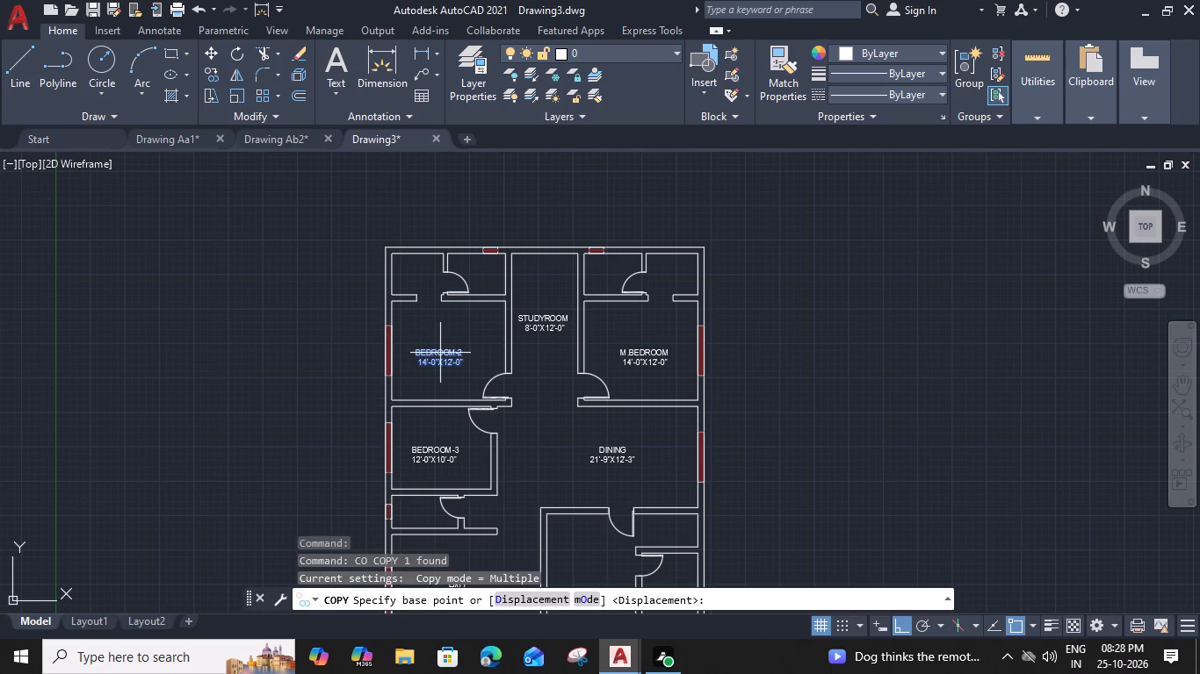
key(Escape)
Copy the DINING label straight down about 12'-10" into the room directly below the dining area.
click(593, 445)
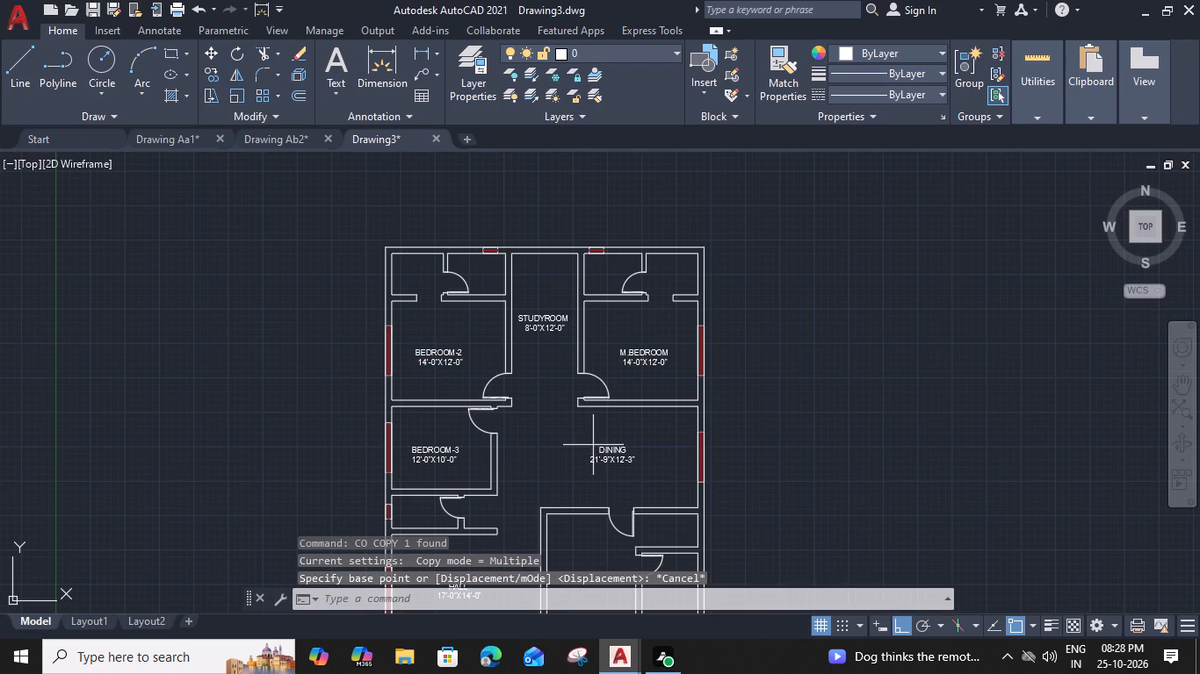
click(583, 483)
text(CO)
key(space)
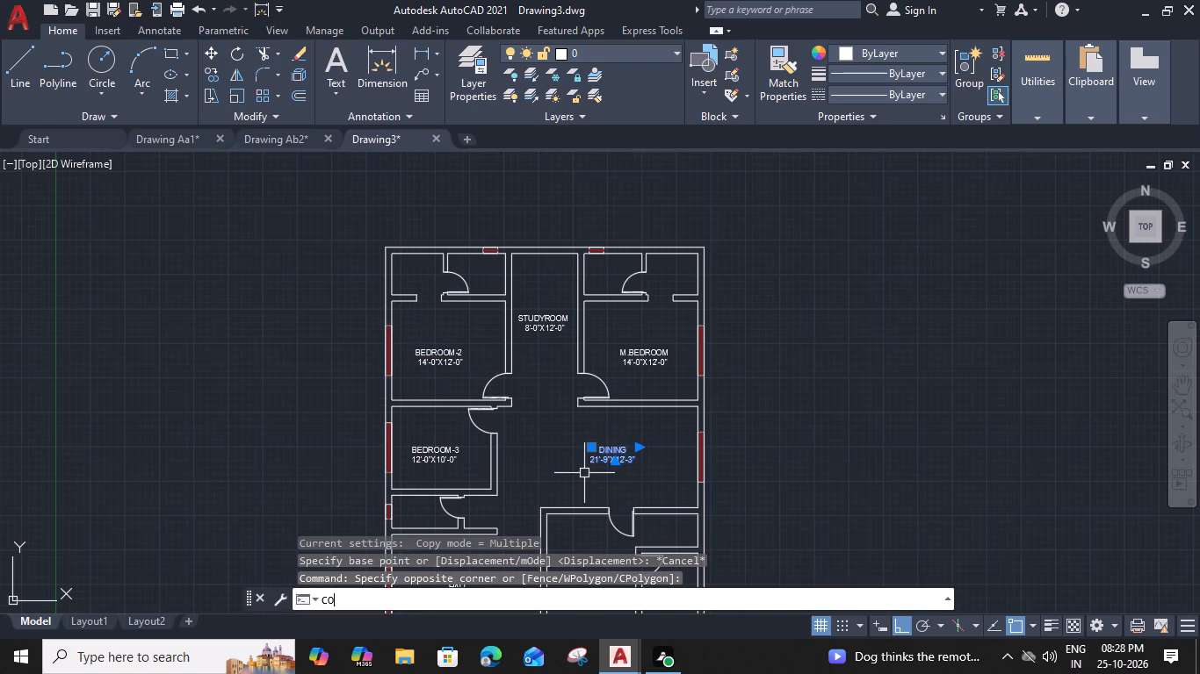
click(591, 460)
middle_drag(564, 515, 561, 406)
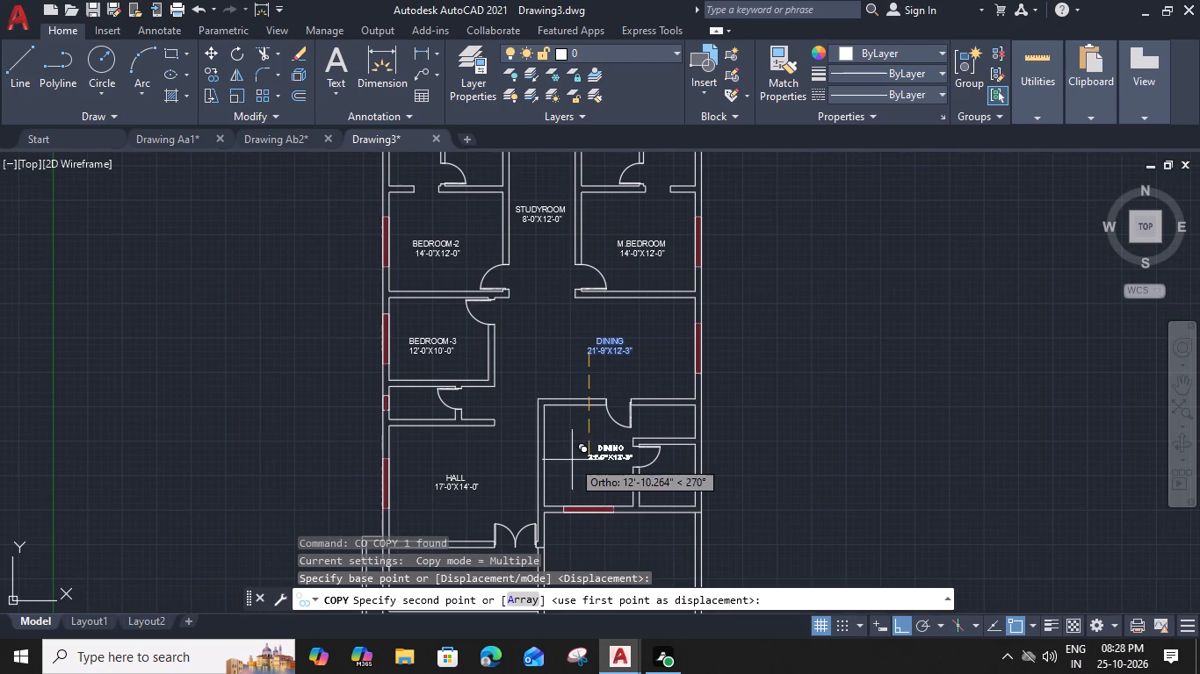
click(556, 460)
key(Escape)
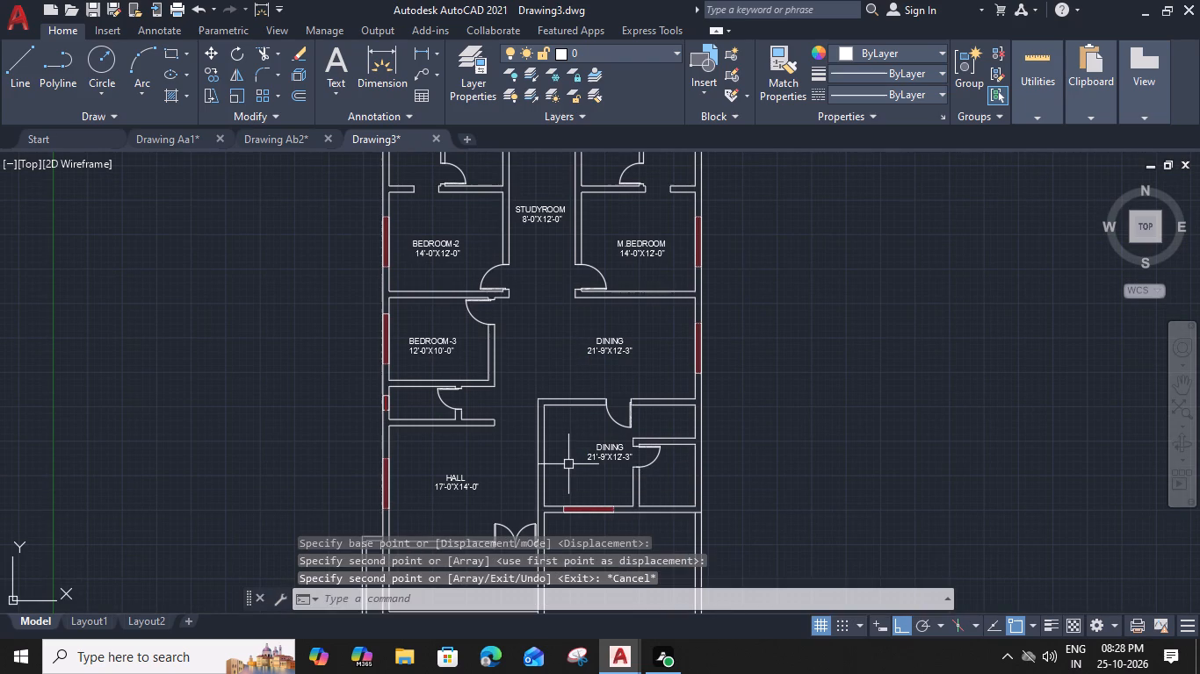
Rewrite the lower DINING label with the name KITCHEN and the size 10'-0"X12'-0".
scroll(602, 450, up, 2)
double_click(599, 450)
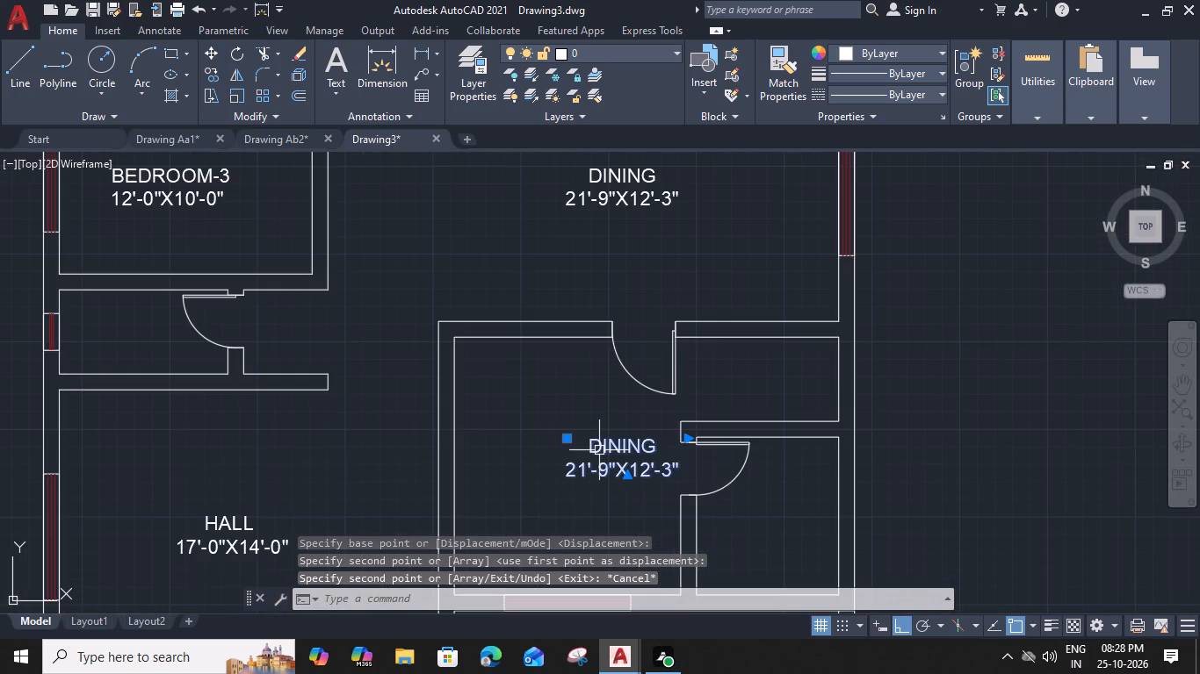
scroll(602, 482, up, 2)
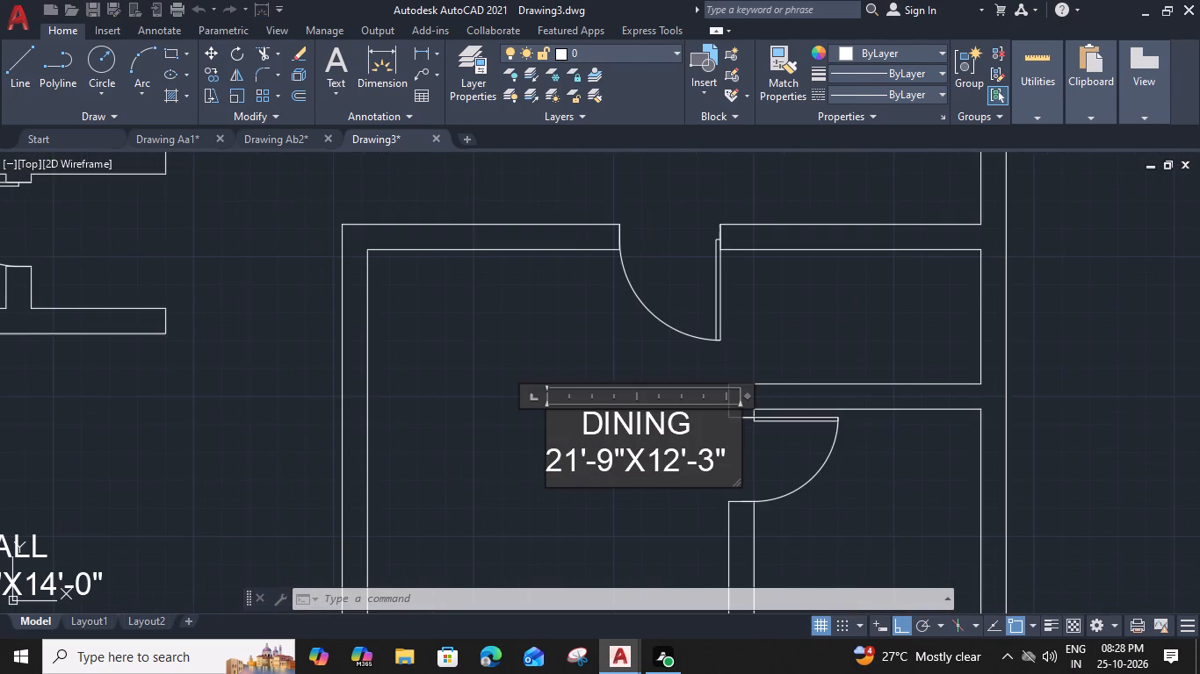
drag(576, 465, 536, 466)
key(1)
key(0)
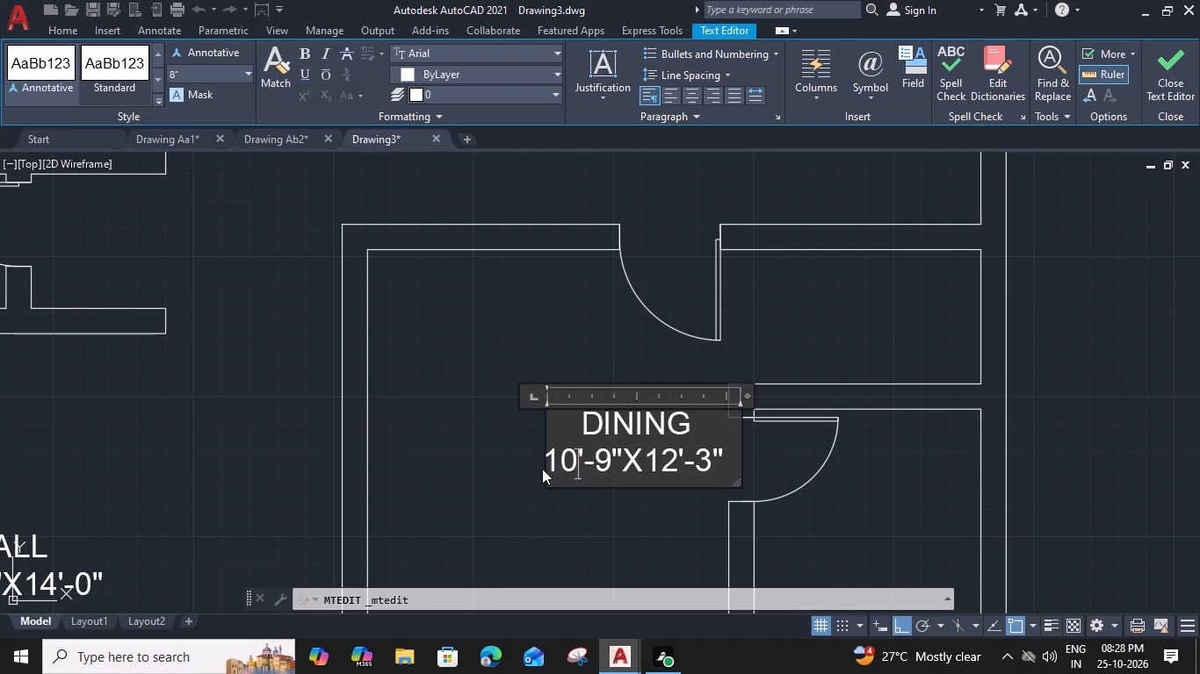
click(604, 469)
key(0)
click(700, 463)
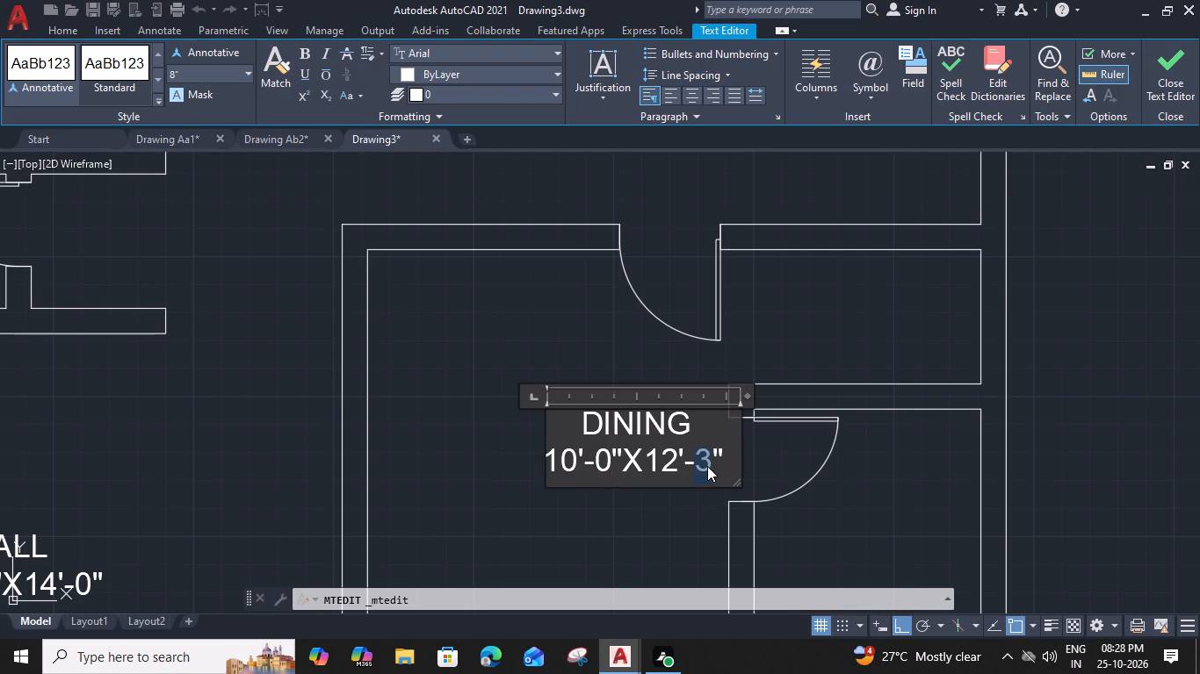
key(0)
drag(688, 425, 445, 440)
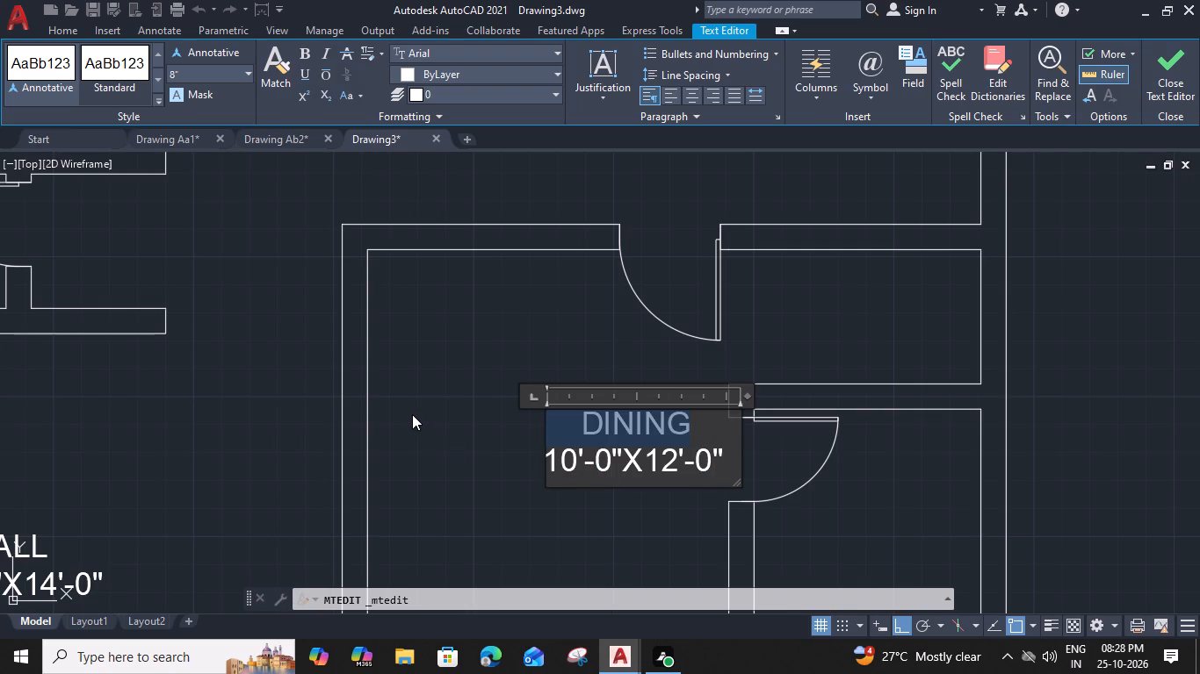
text(KITCHEN)
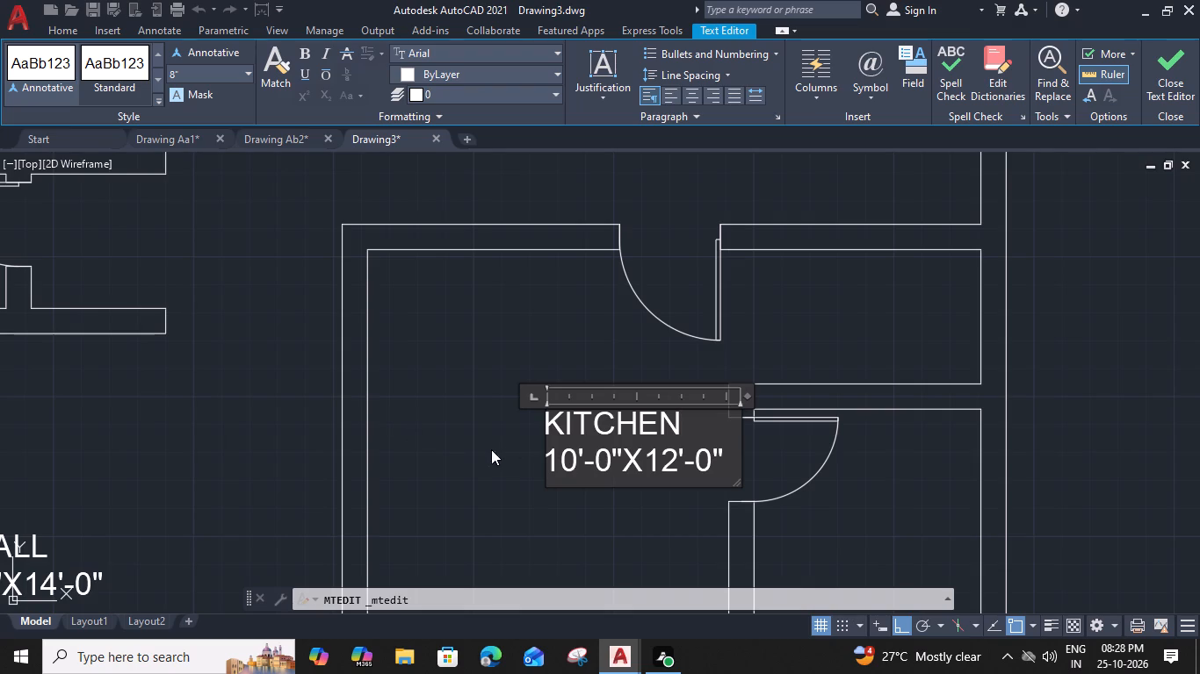
Indent the KITCHEN name line by two spaces to centre it over the size line, and finish the text.
click(548, 420)
key(space)
key(space)
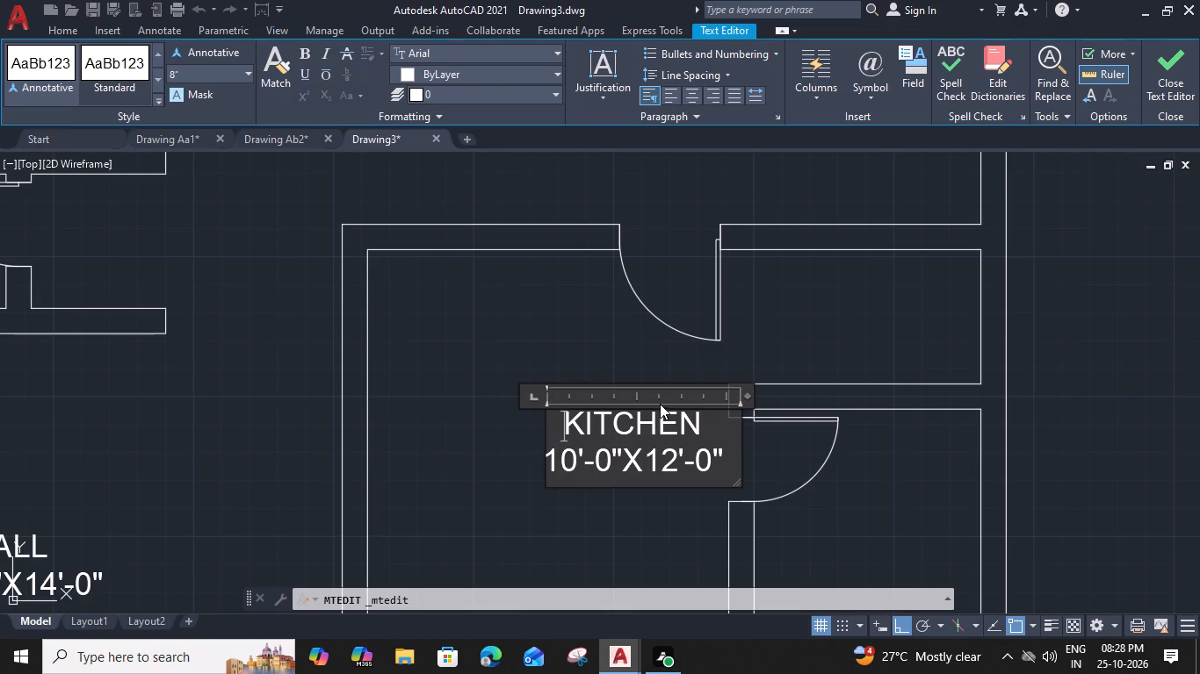
drag(749, 395, 734, 397)
click(765, 455)
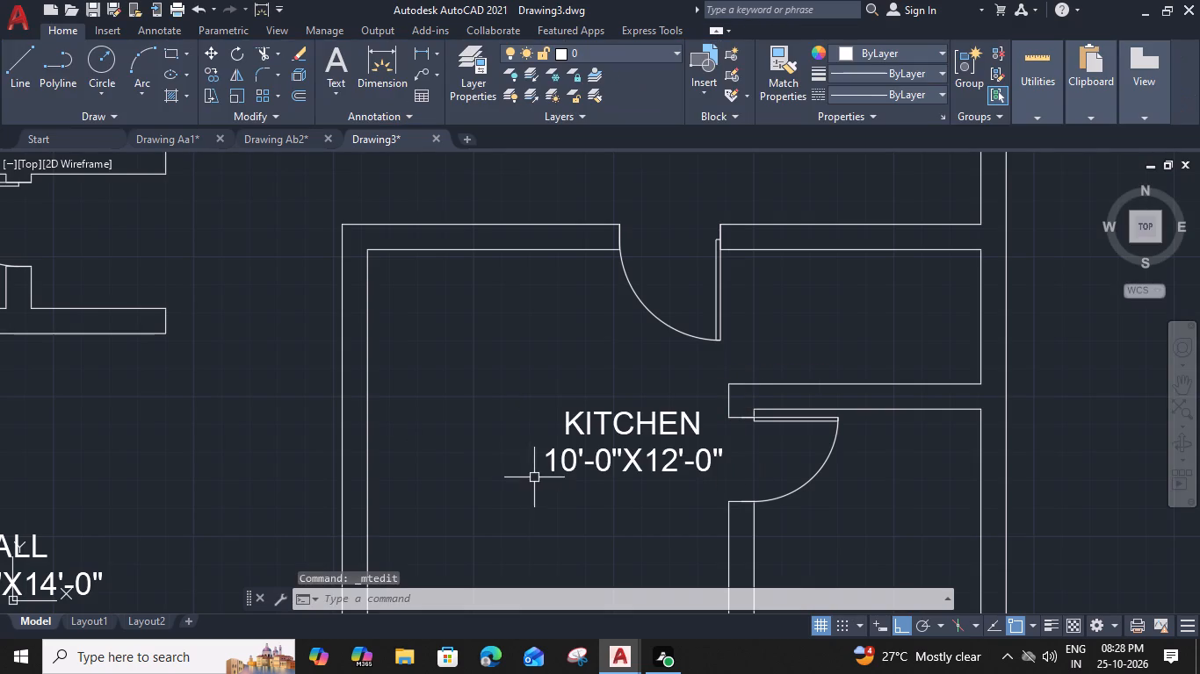
Move the KITCHEN label a short distance left, away from the inner door opening, to centre it in its room.
click(547, 469)
text(M)
key(space)
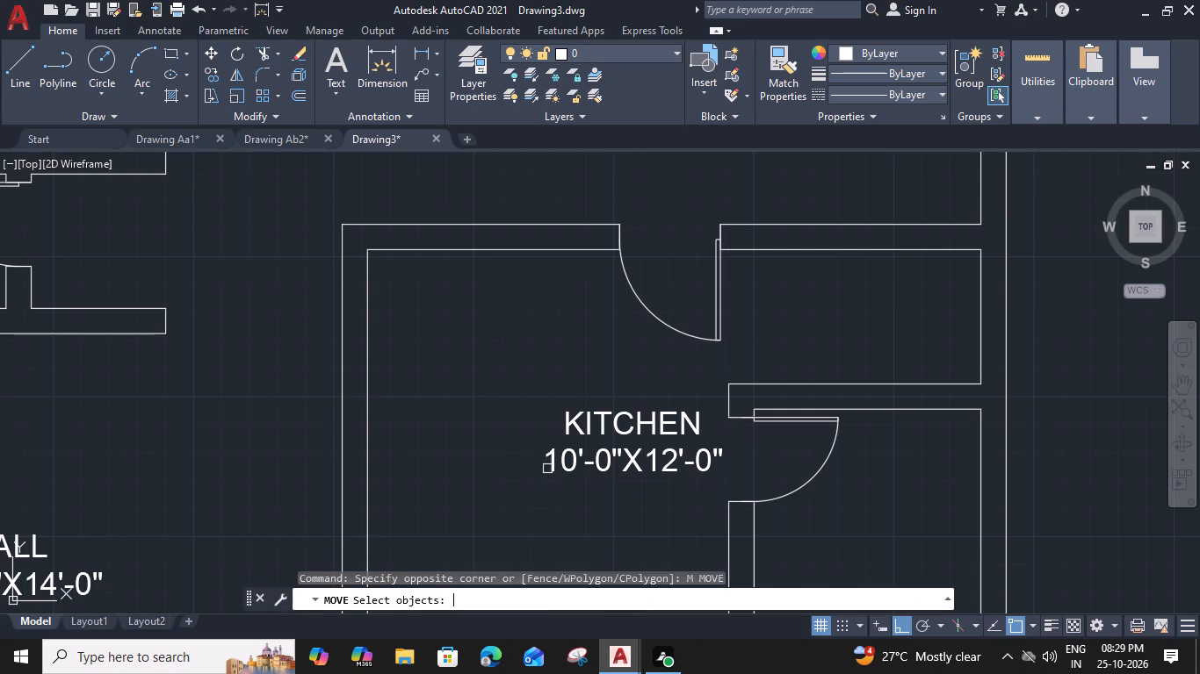
key(Escape)
click(553, 465)
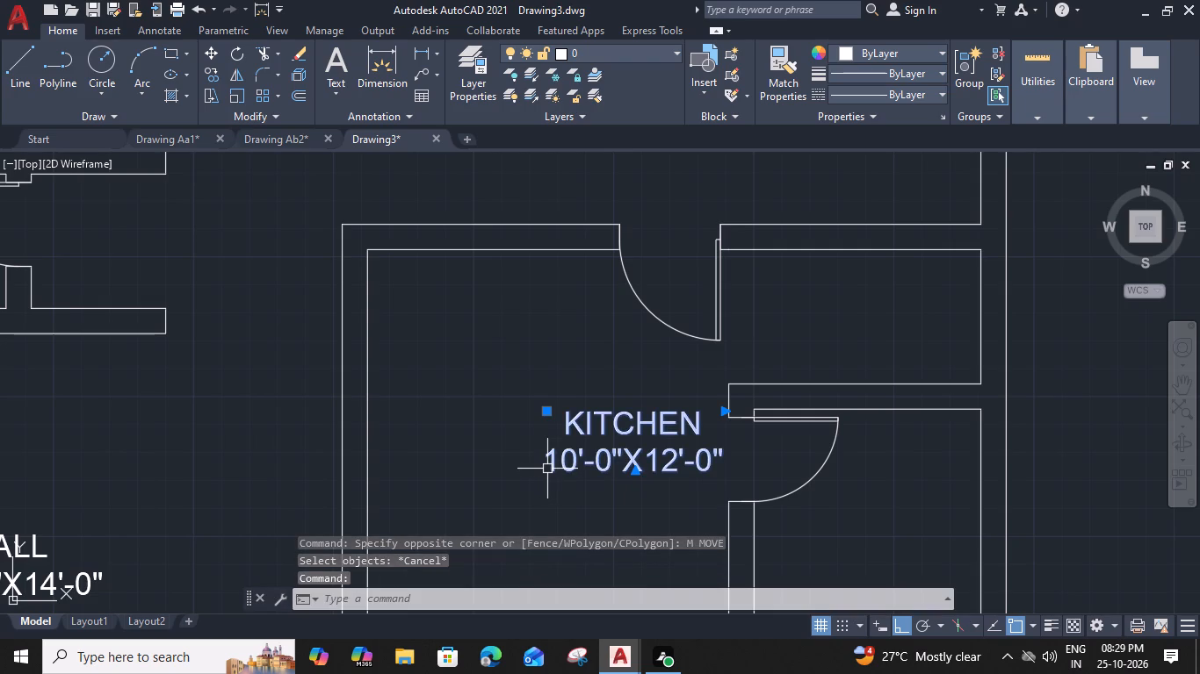
text(M)
key(space)
click(548, 475)
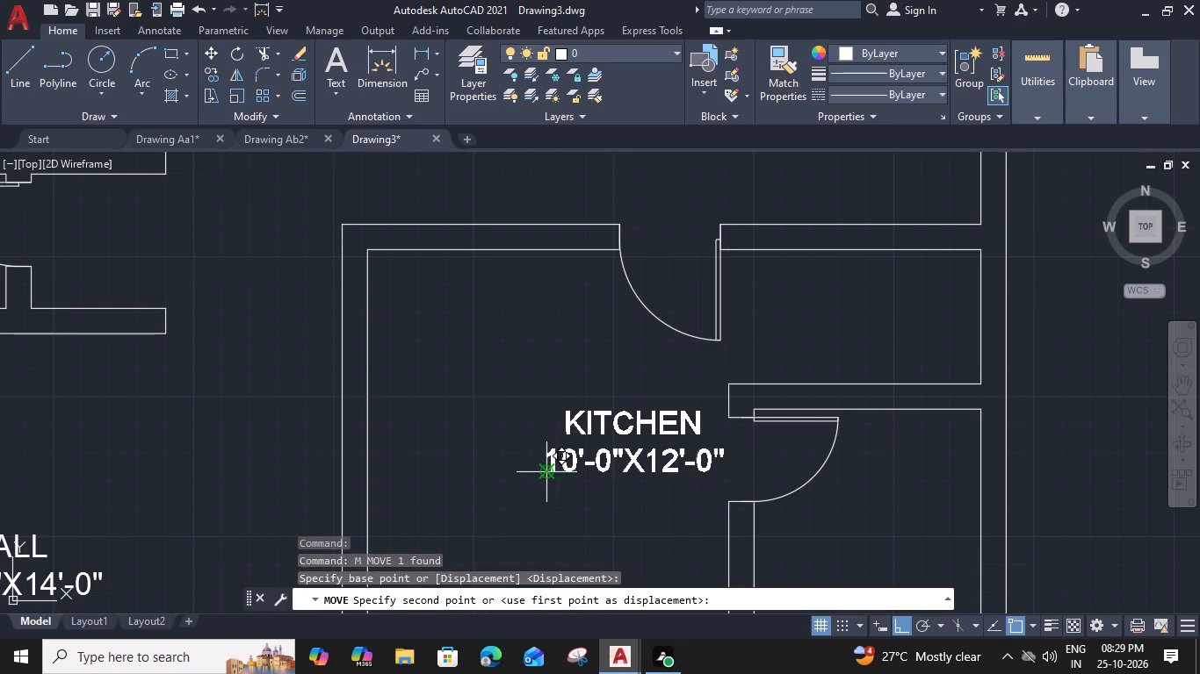
click(495, 483)
Copy the KITCHEN label into the small room to the right of the kitchen, beyond the inner door.
scroll(488, 442, down, 1)
middle_click(491, 372)
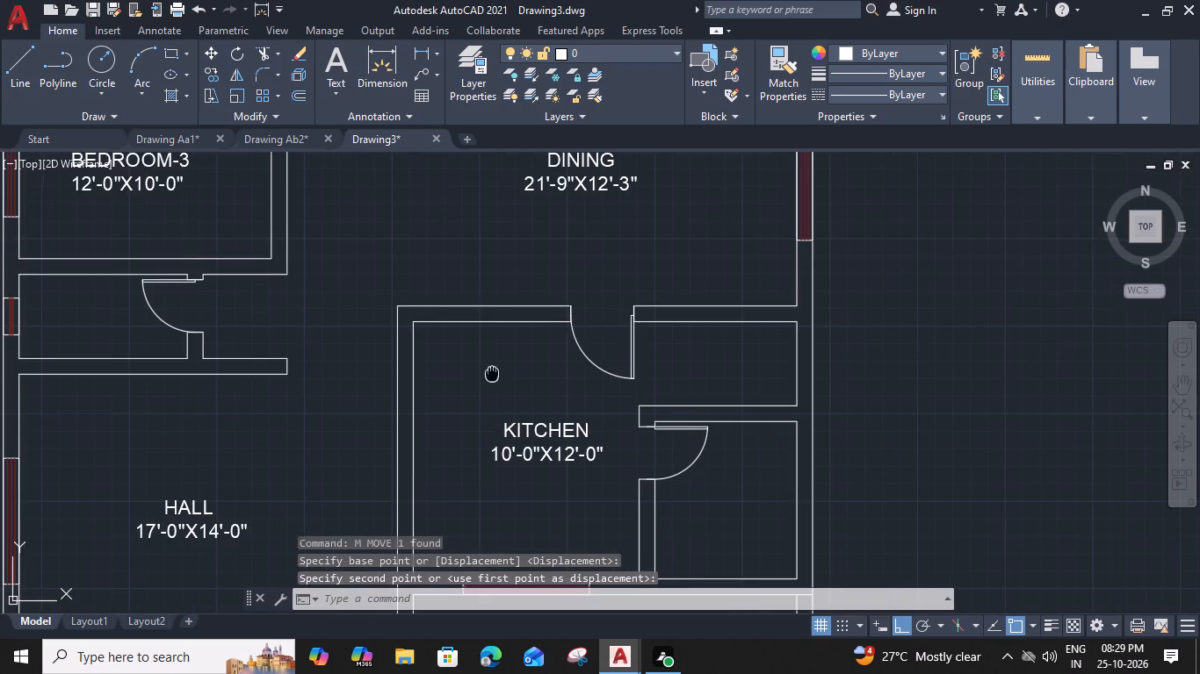
click(528, 441)
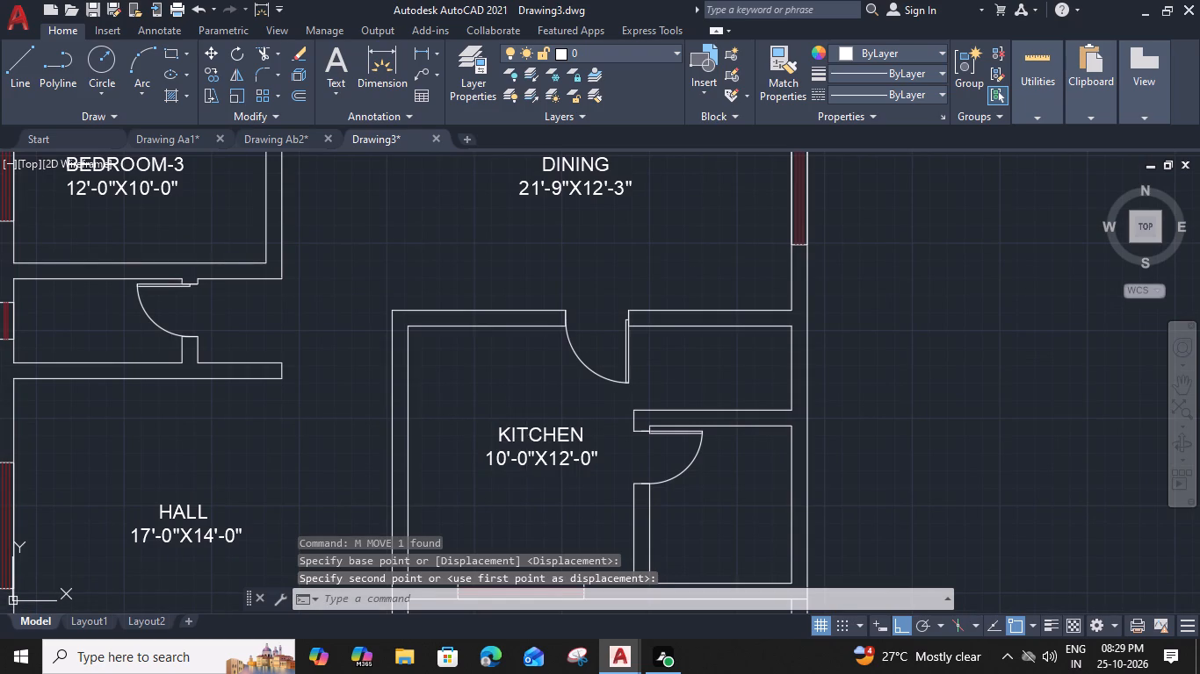
key(c)
text(O)
key(space)
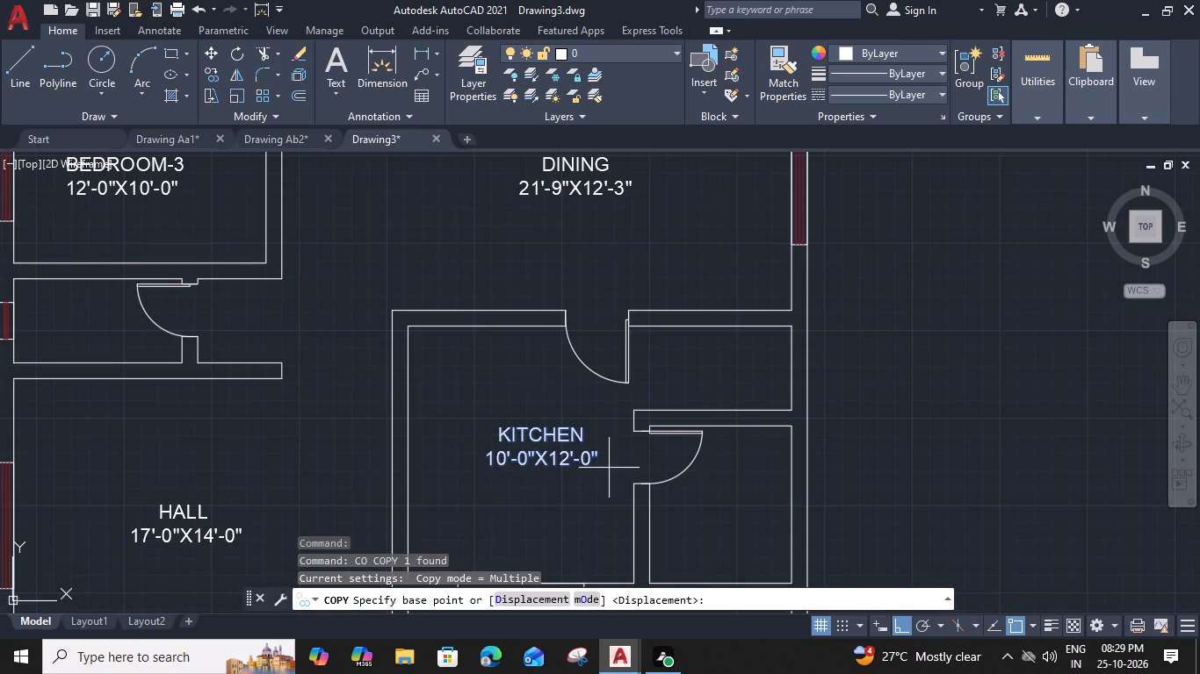
click(599, 464)
click(792, 515)
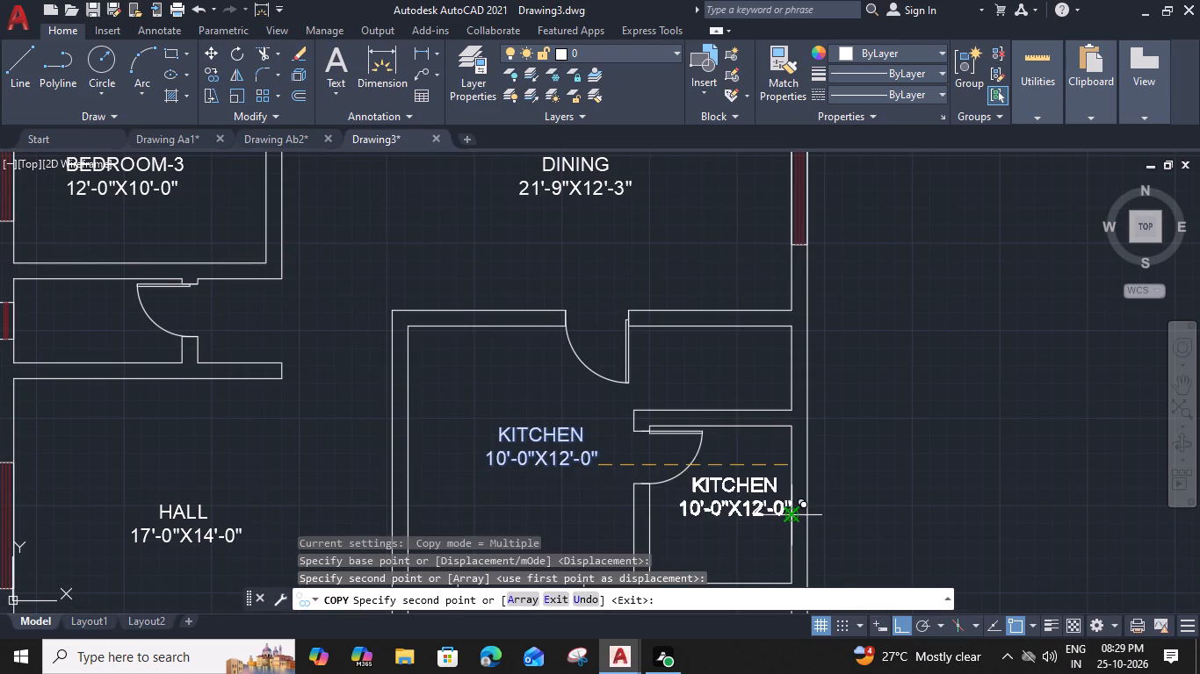
key(Escape)
Reduce the text height of the whole copied KITCHEN label in the small room to 5".
double_click(762, 508)
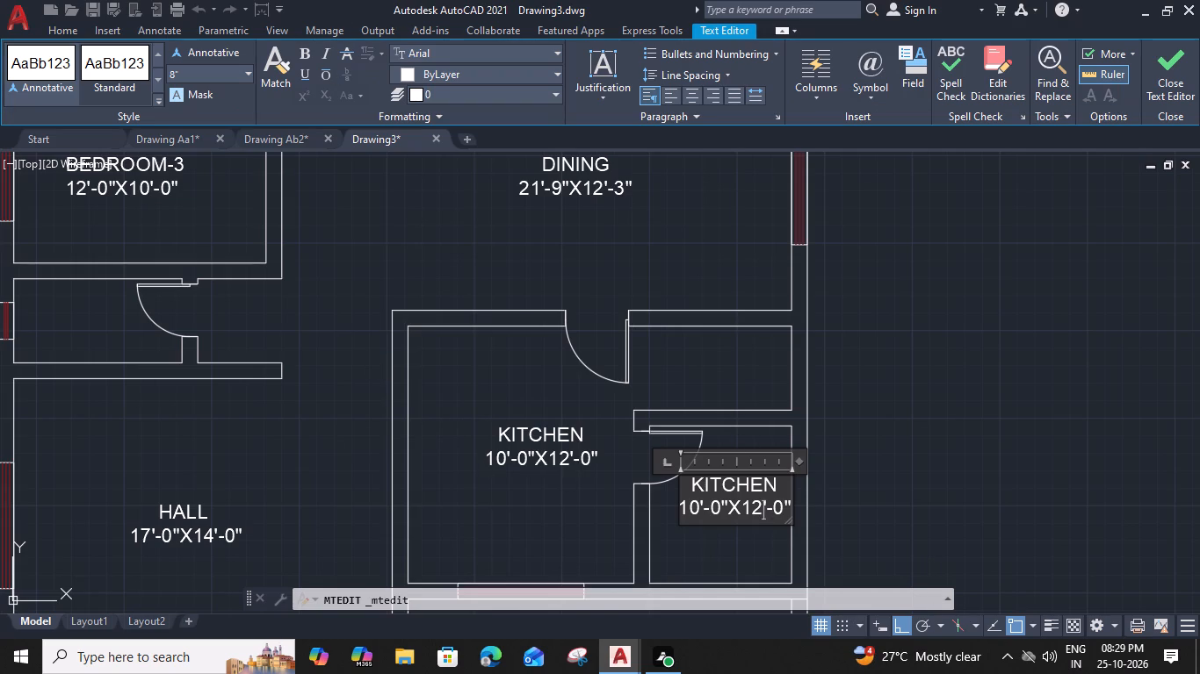
scroll(769, 513, up, 3)
drag(802, 502, 481, 514)
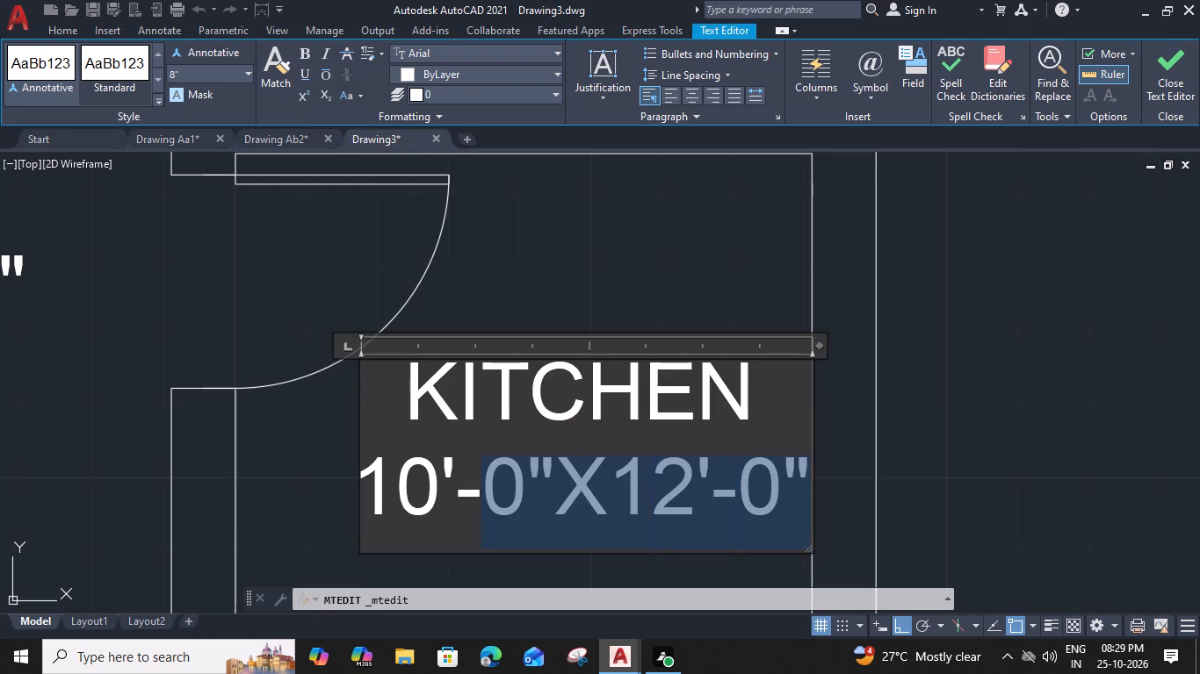
drag(481, 514, 346, 328)
click(199, 67)
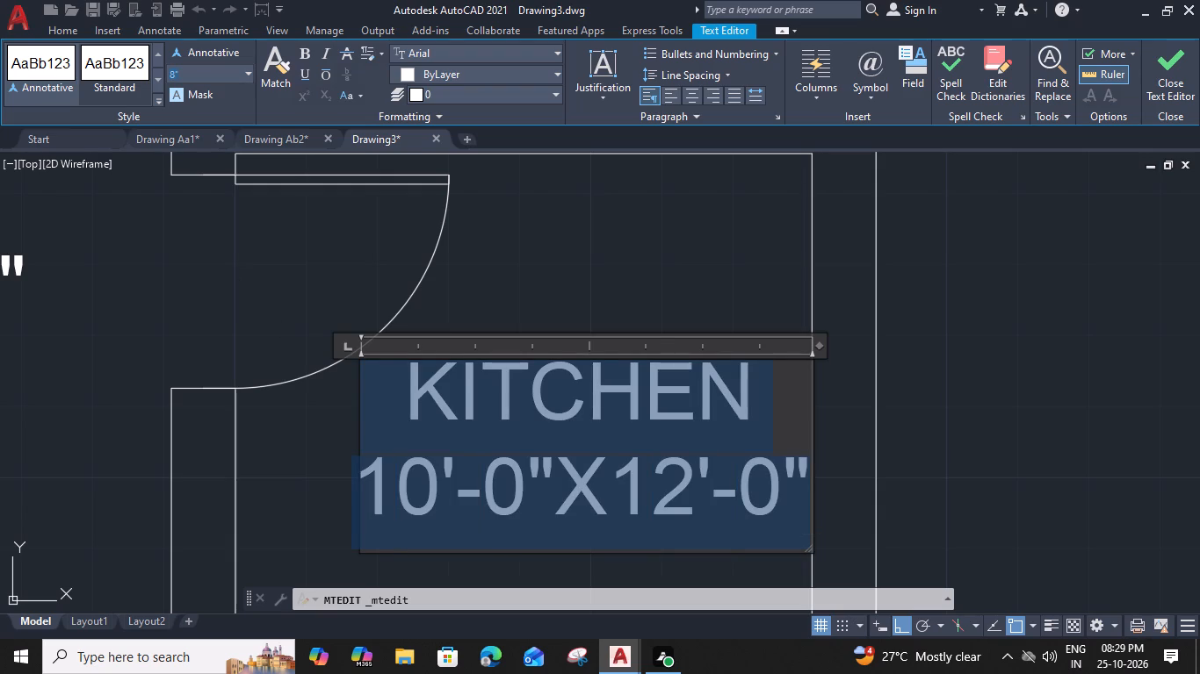
key(5)
key(shift+quotedbl)
key(Return)
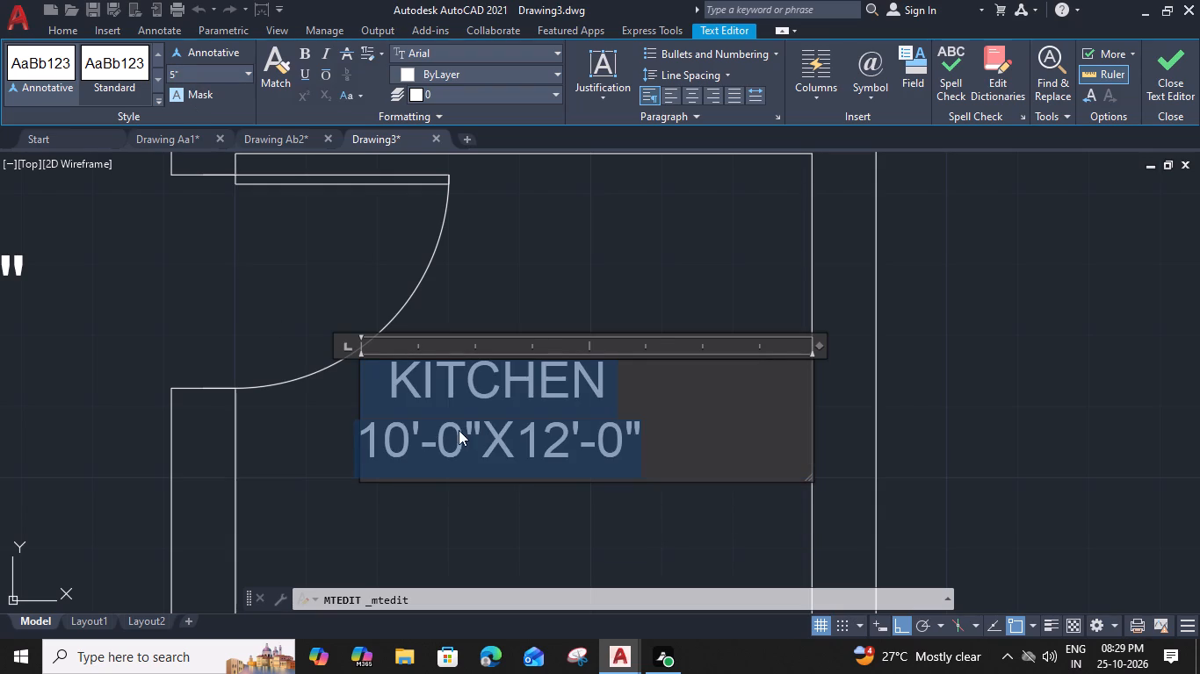
Change the size line of the small room's label to 6'-4"X7'-6".
drag(405, 434, 397, 434)
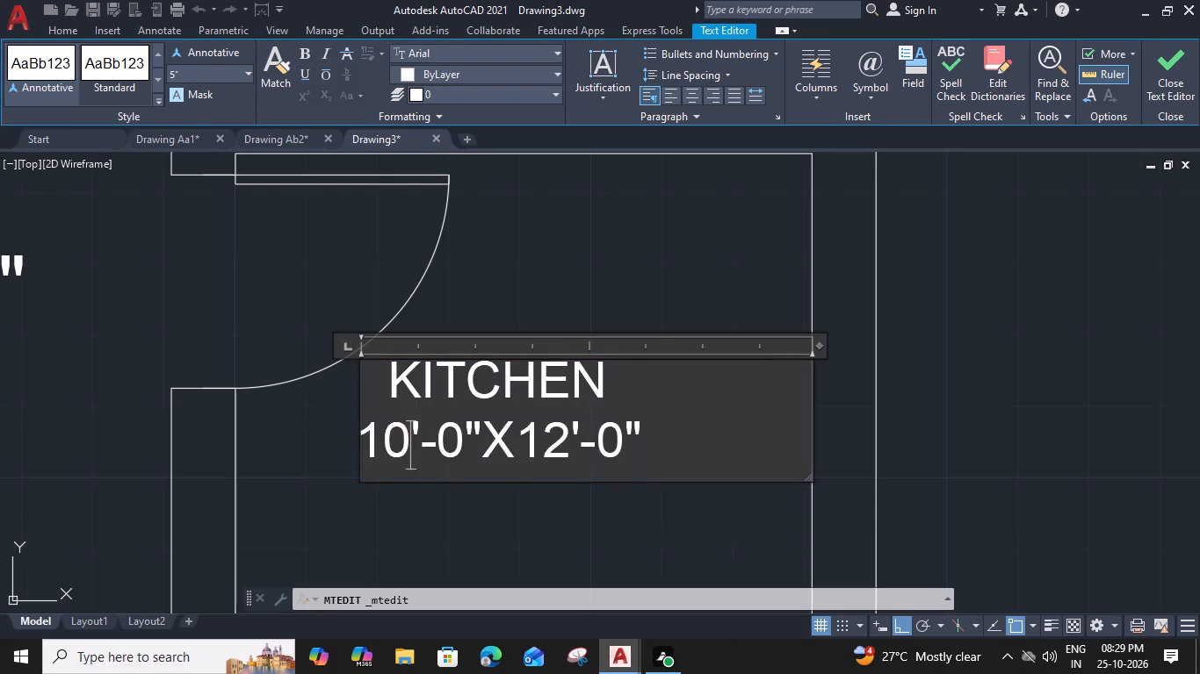
drag(406, 449, 352, 446)
key(6)
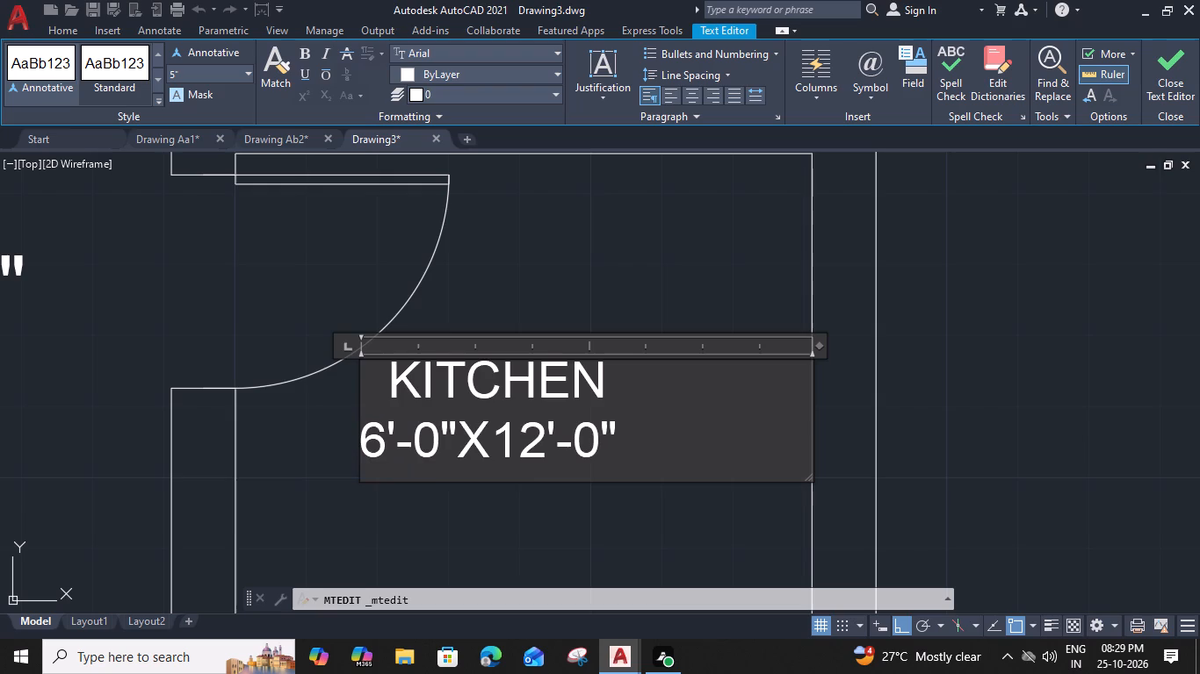
drag(430, 456, 419, 454)
key(4)
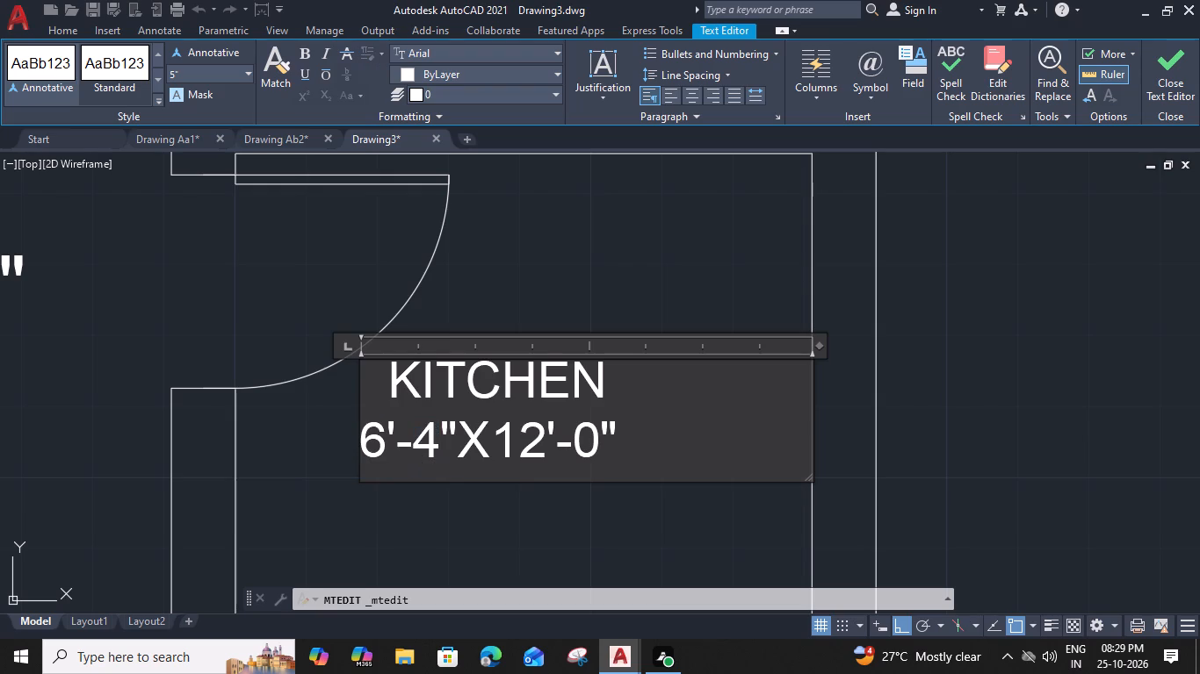
drag(537, 443, 505, 440)
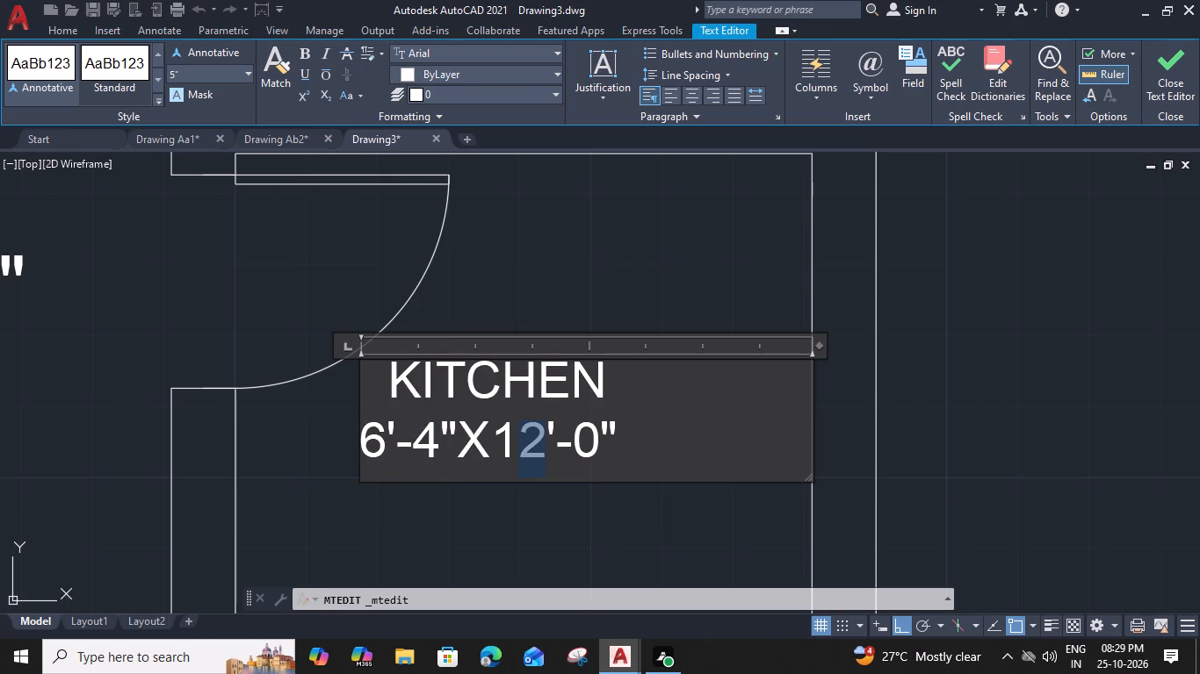
drag(505, 440, 501, 437)
key(7)
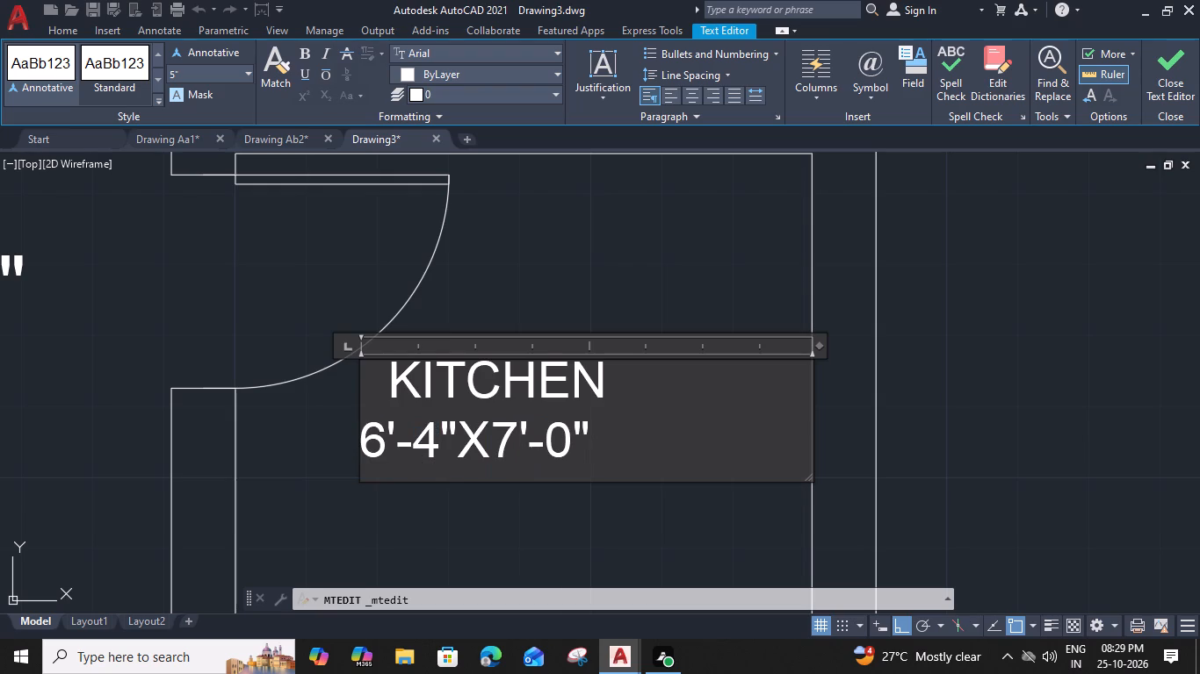
drag(567, 451, 551, 451)
key(5)
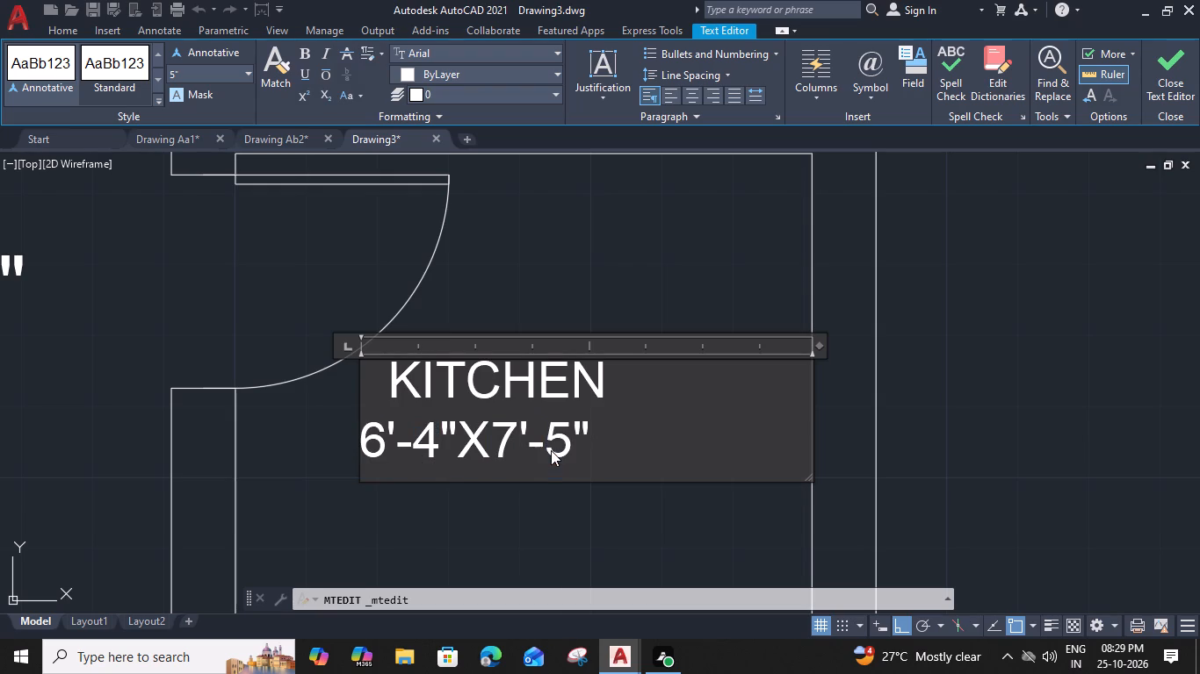
key(BackSpace)
key(6)
Remove the indent before the small room's name and extend the name to KITCHEN STORE.
drag(603, 385, 317, 391)
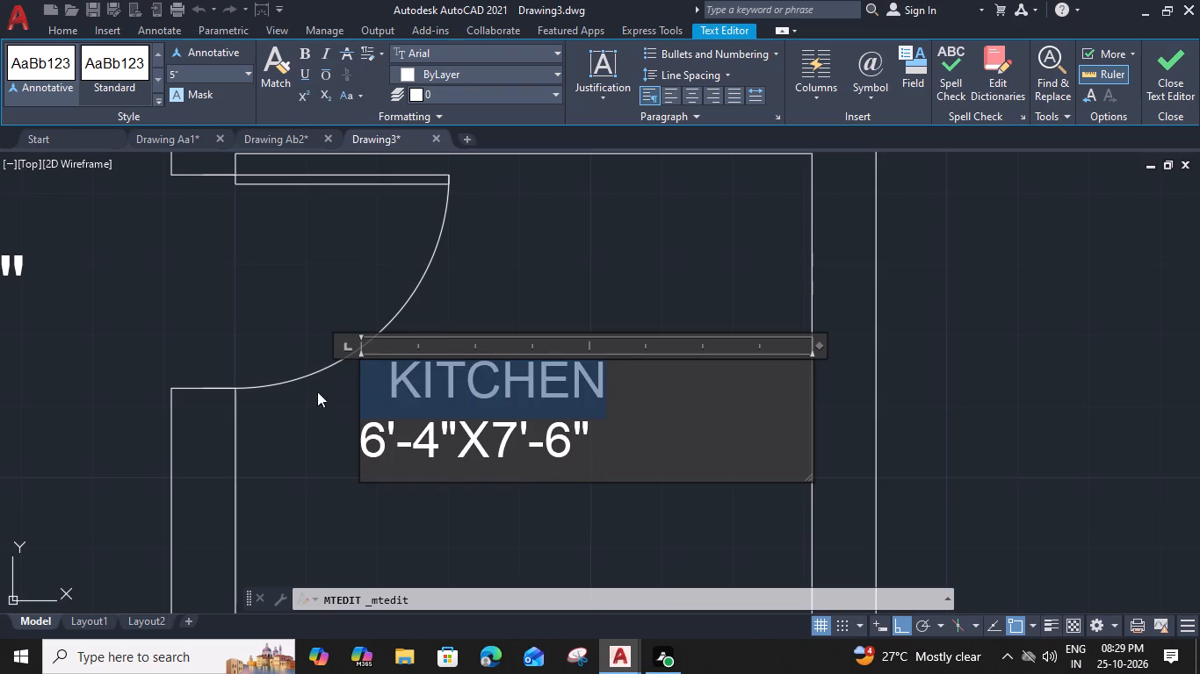
click(626, 417)
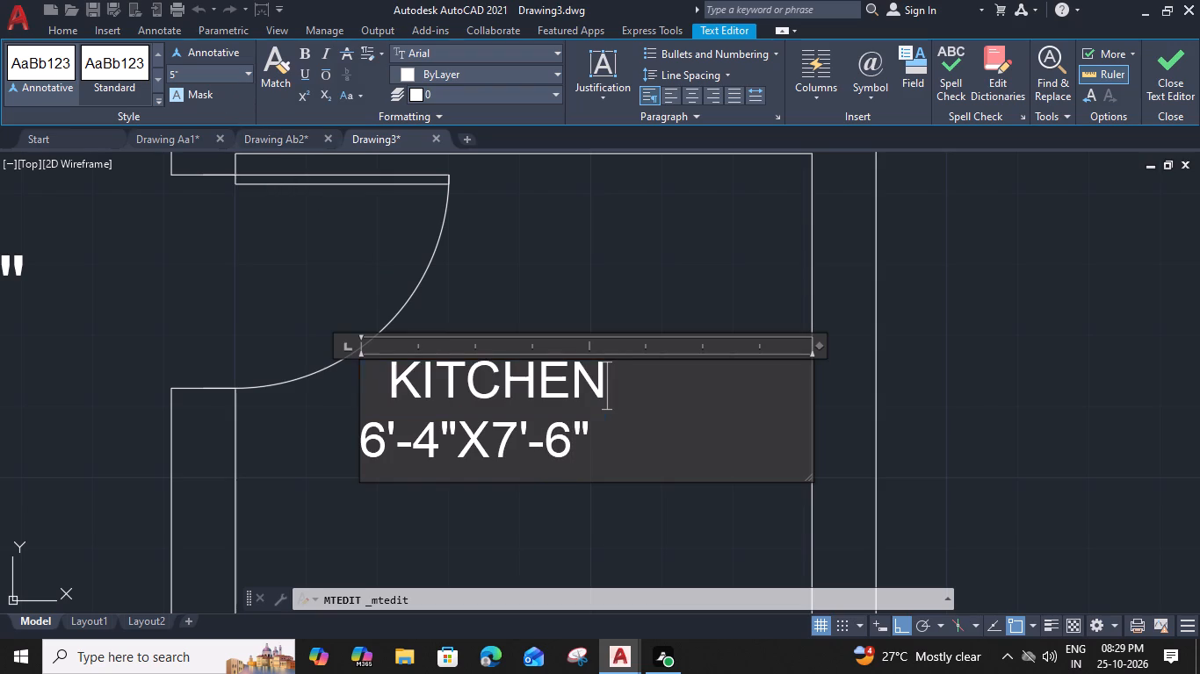
click(387, 386)
key(BackSpace)
key(BackSpace)
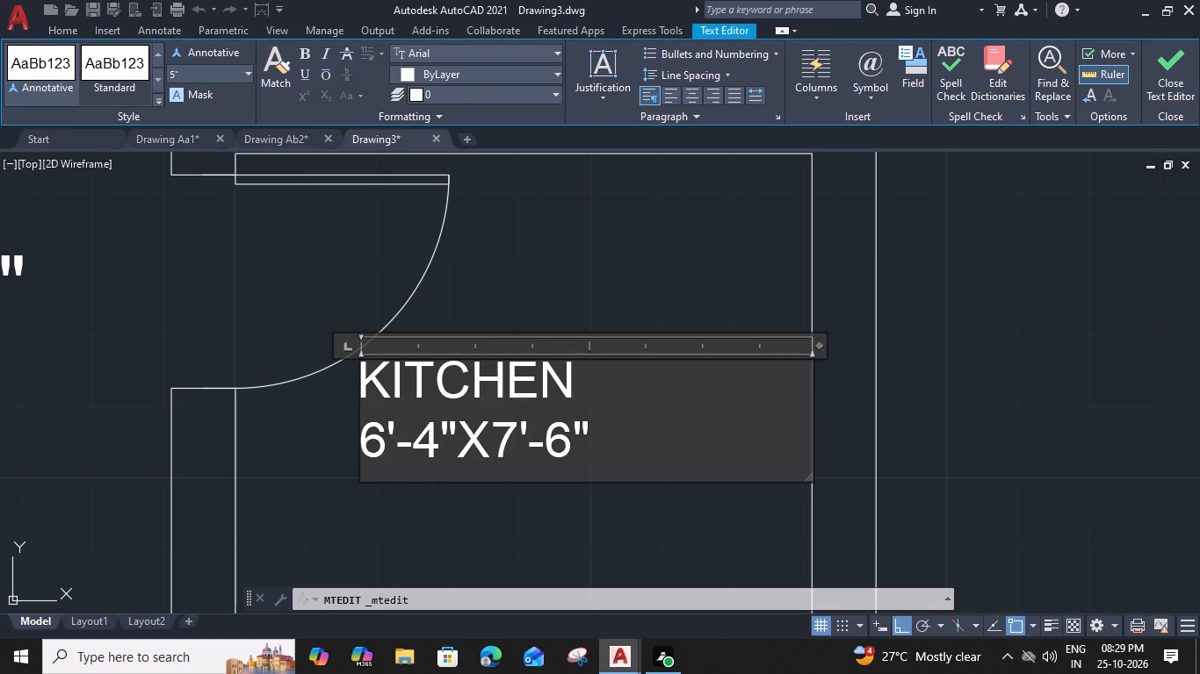
click(567, 398)
key(space)
text(STORE)
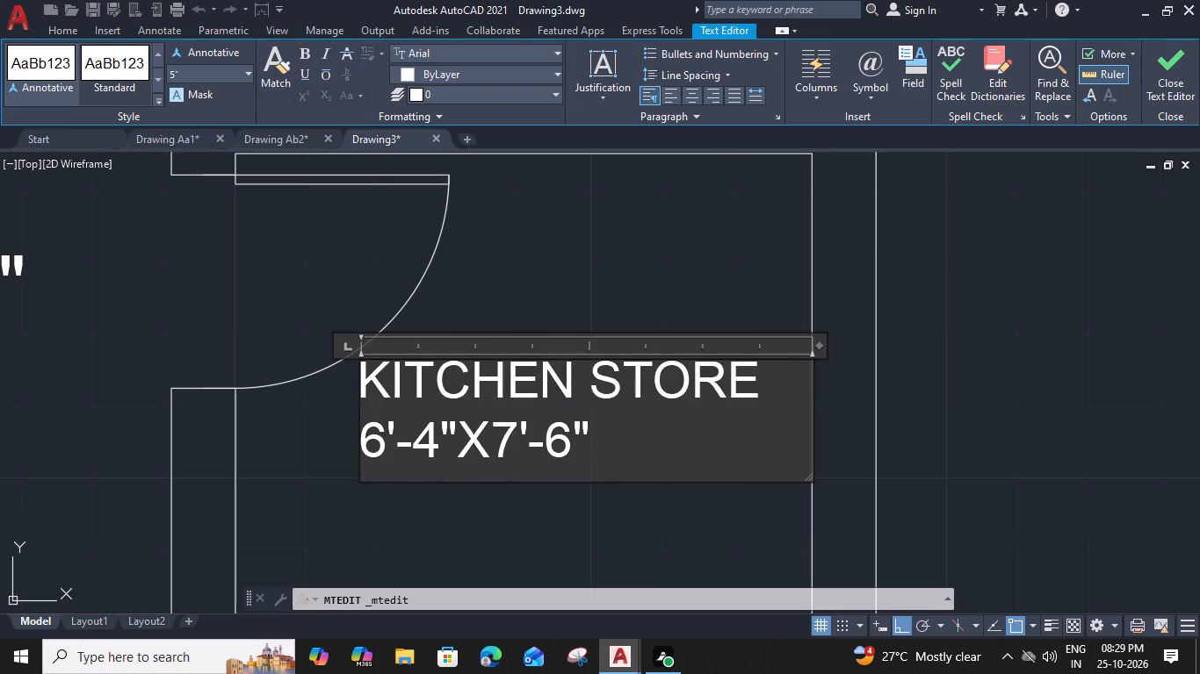
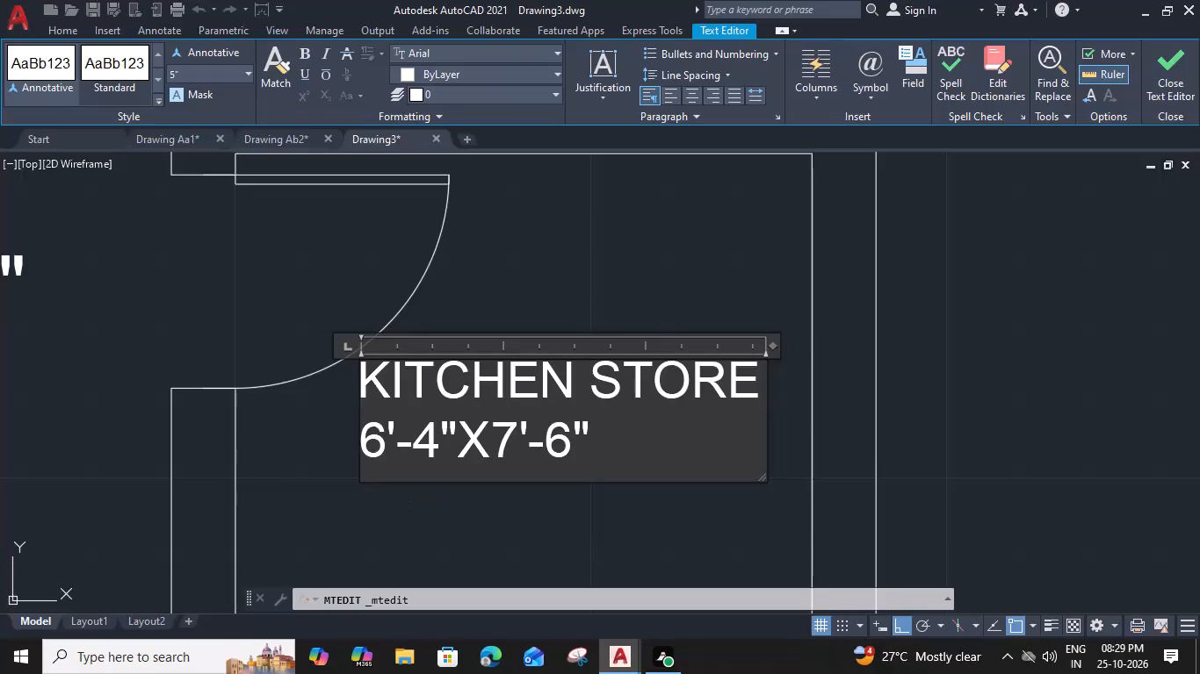
Indent the size line of the KITCHEN STORE label by five spaces to centre it under the name.
click(372, 455)
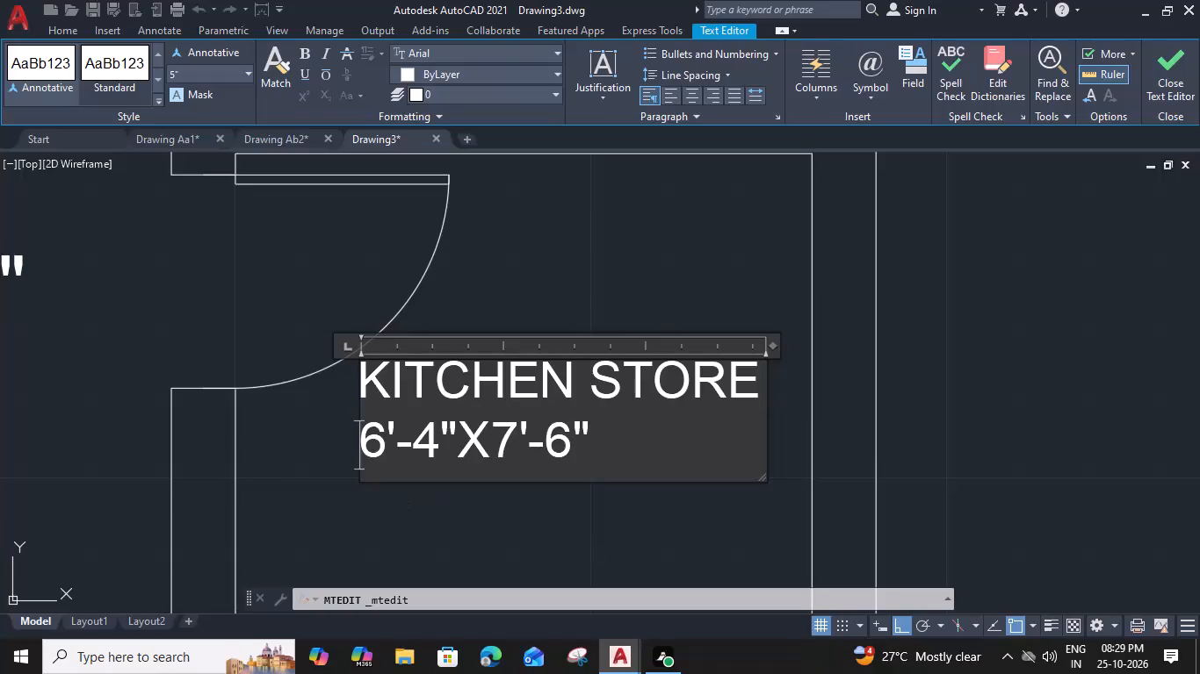
key(space)
key(space)
key(space)
key(space)
key(space)
click(488, 507)
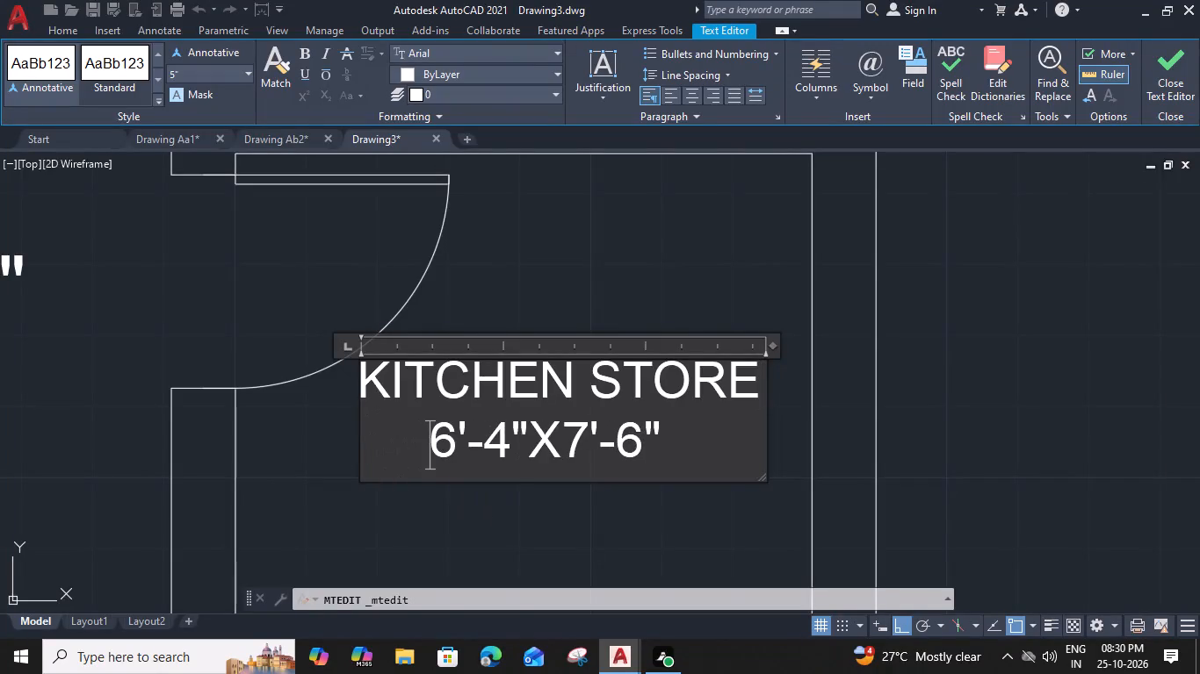
Move the KITCHEN STORE label straight down in its room, clear of the door swing.
scroll(502, 479, down, 2)
middle_drag(473, 471, 491, 419)
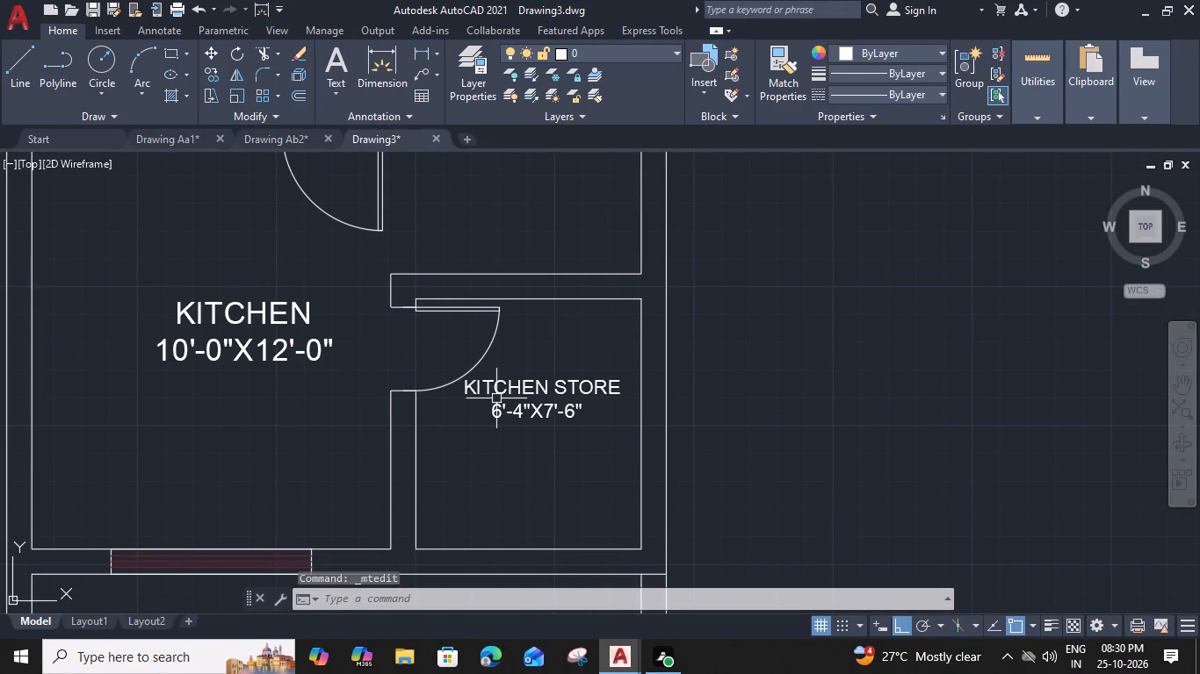
click(496, 398)
text(M)
key(space)
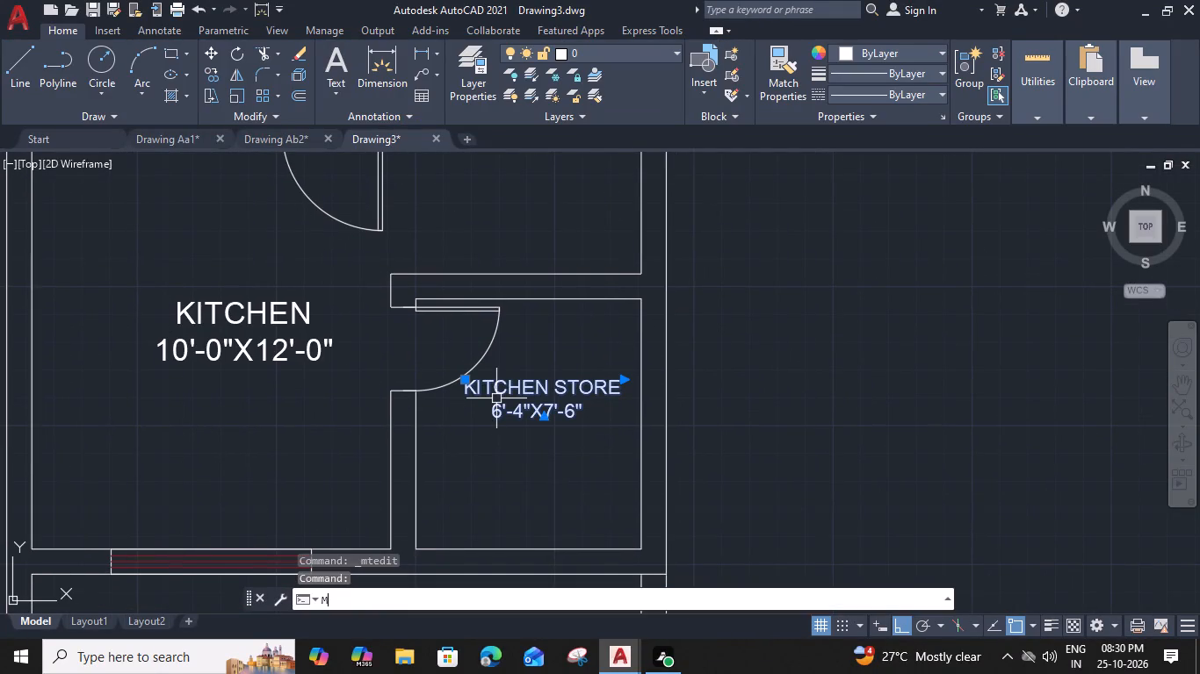
click(467, 415)
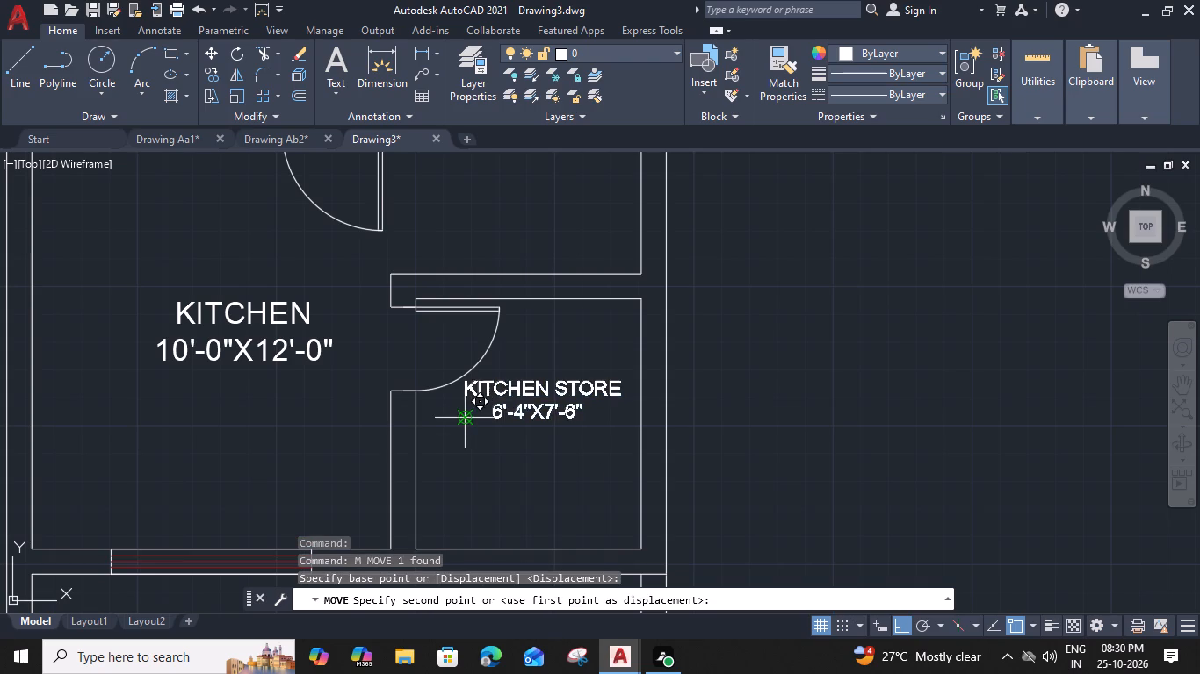
click(466, 477)
Copy the KITCHEN STORE label straight up into the space above the kitchen store.
click(477, 444)
key(c)
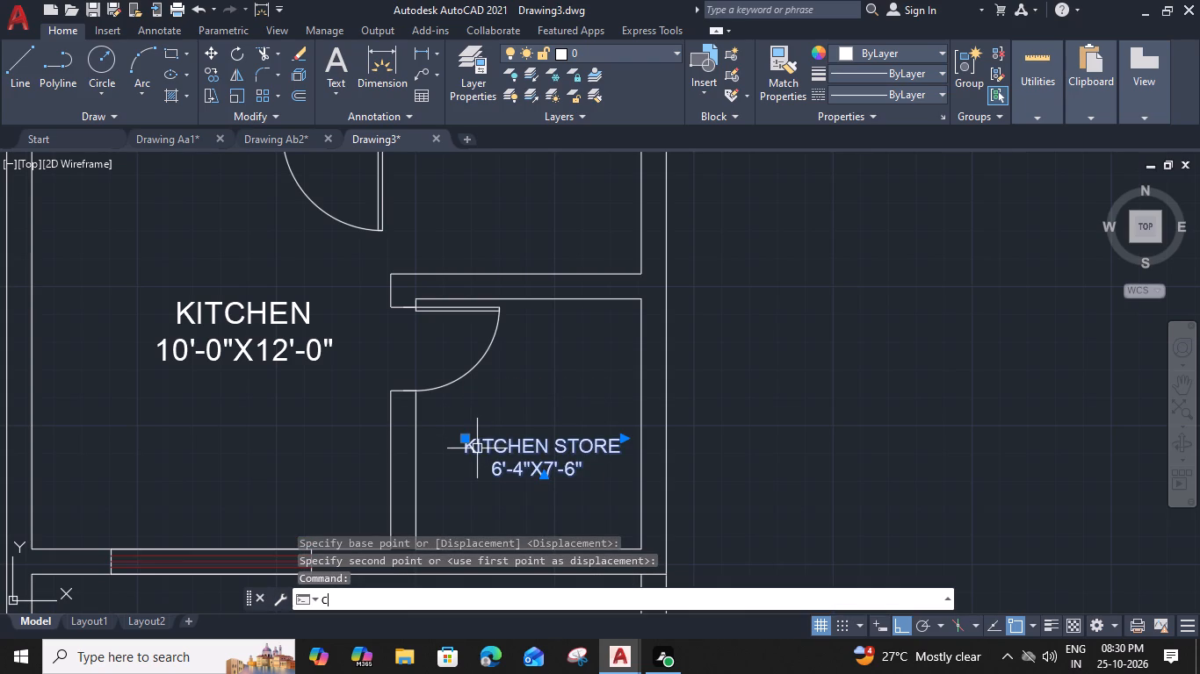
key(o)
key(space)
click(461, 439)
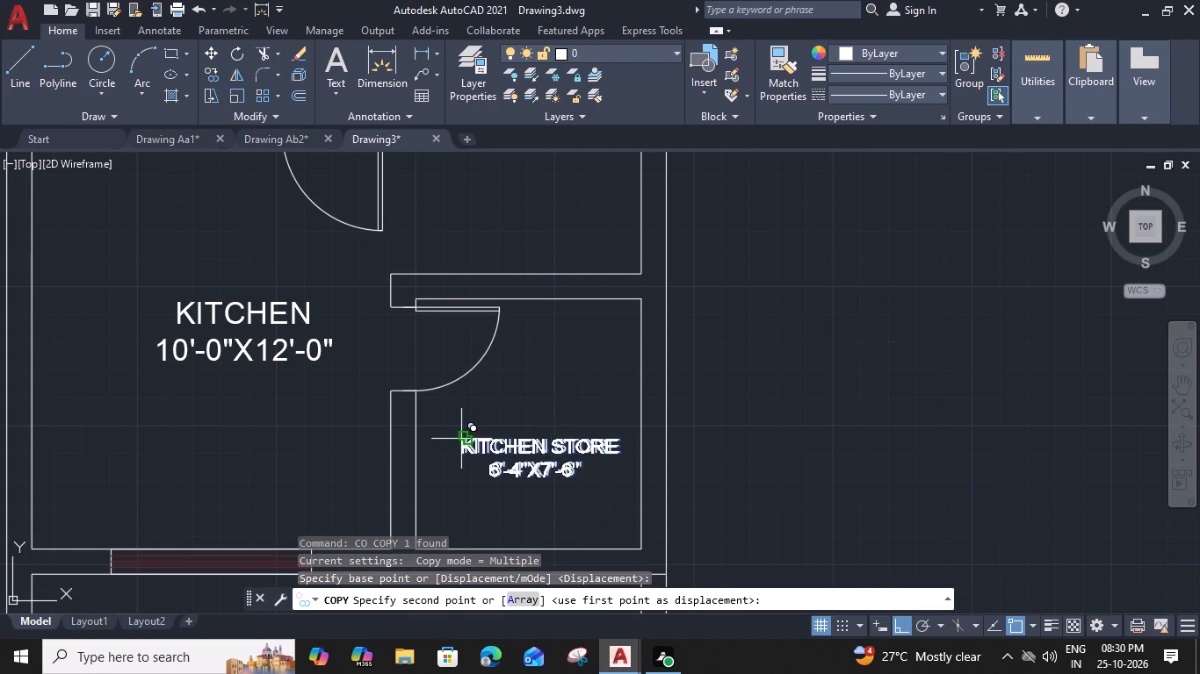
middle_drag(474, 336, 476, 447)
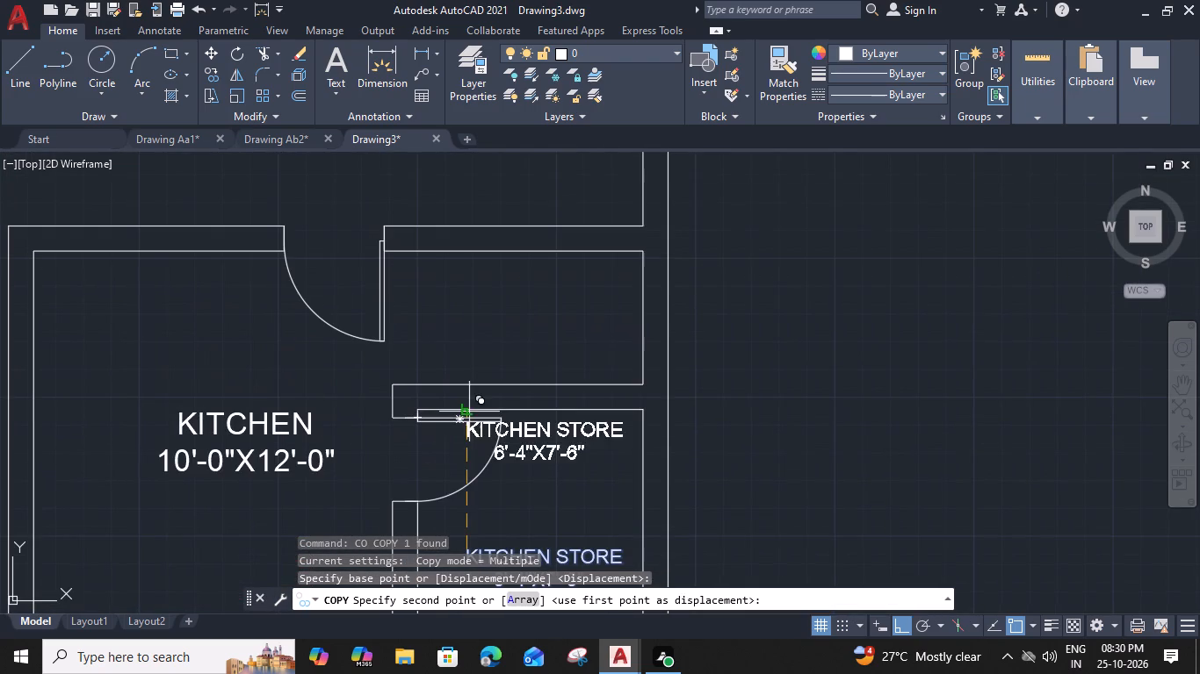
click(455, 303)
key(Escape)
Change the size line of the copied label above the kitchen store to 6'-4"X4'-0".
double_click(475, 309)
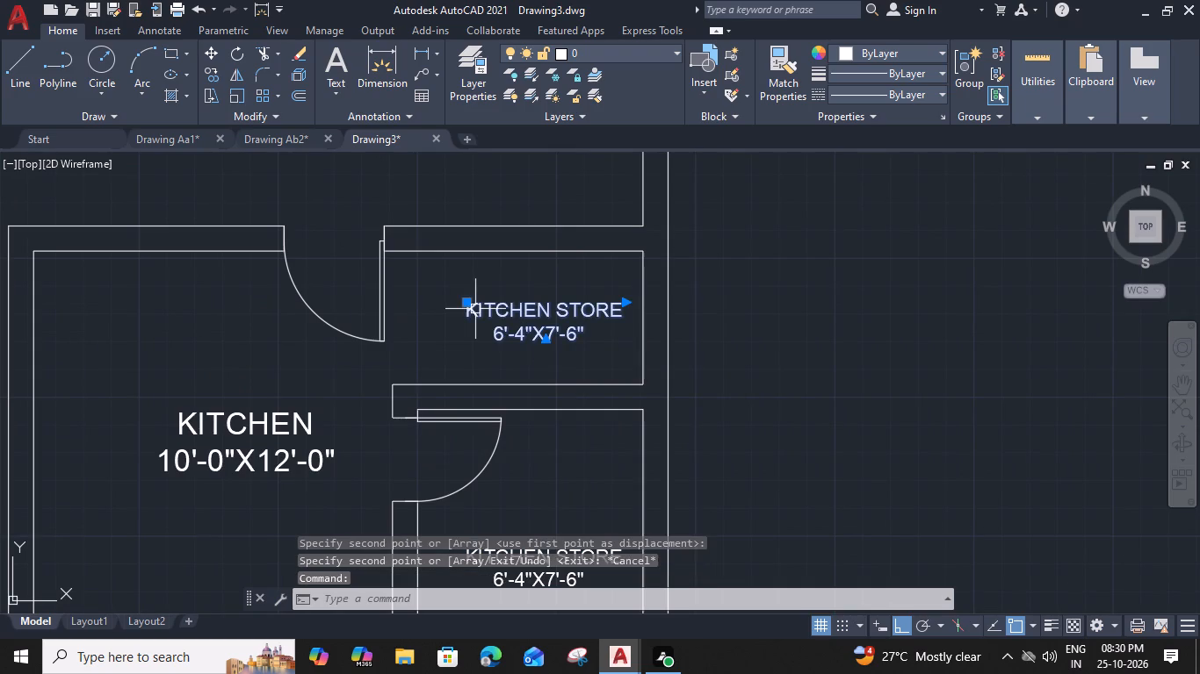
scroll(586, 298, up, 1)
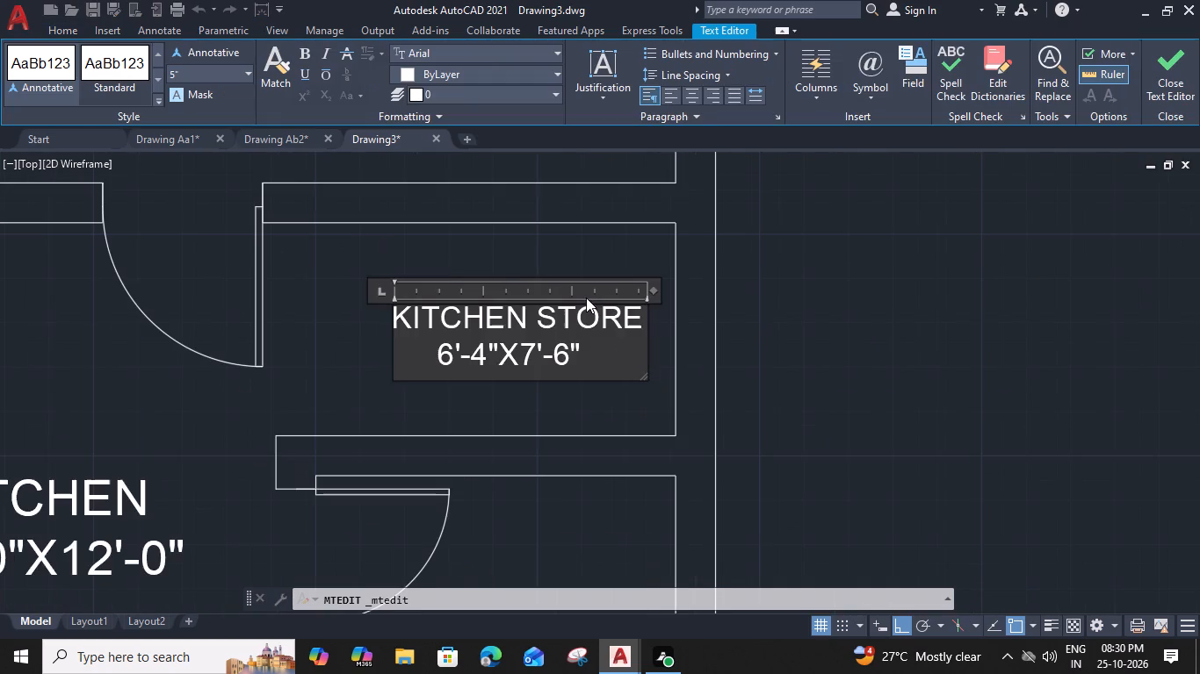
scroll(584, 328, down, 1)
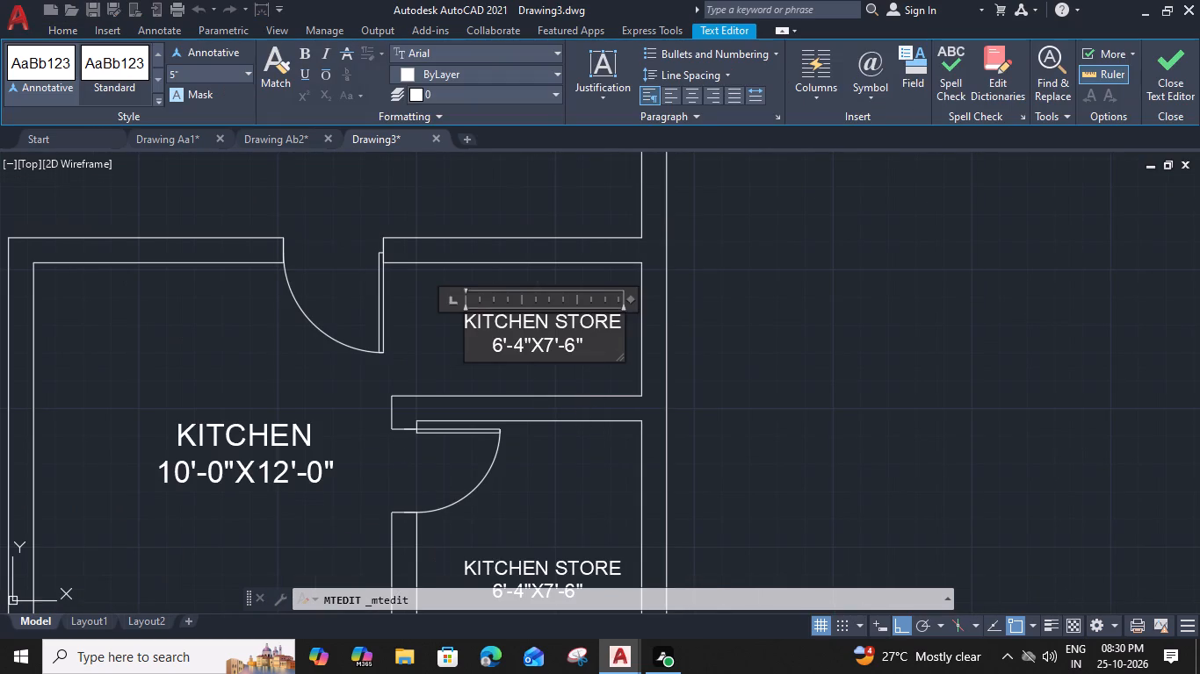
drag(581, 339, 548, 346)
drag(548, 346, 546, 344)
key(4)
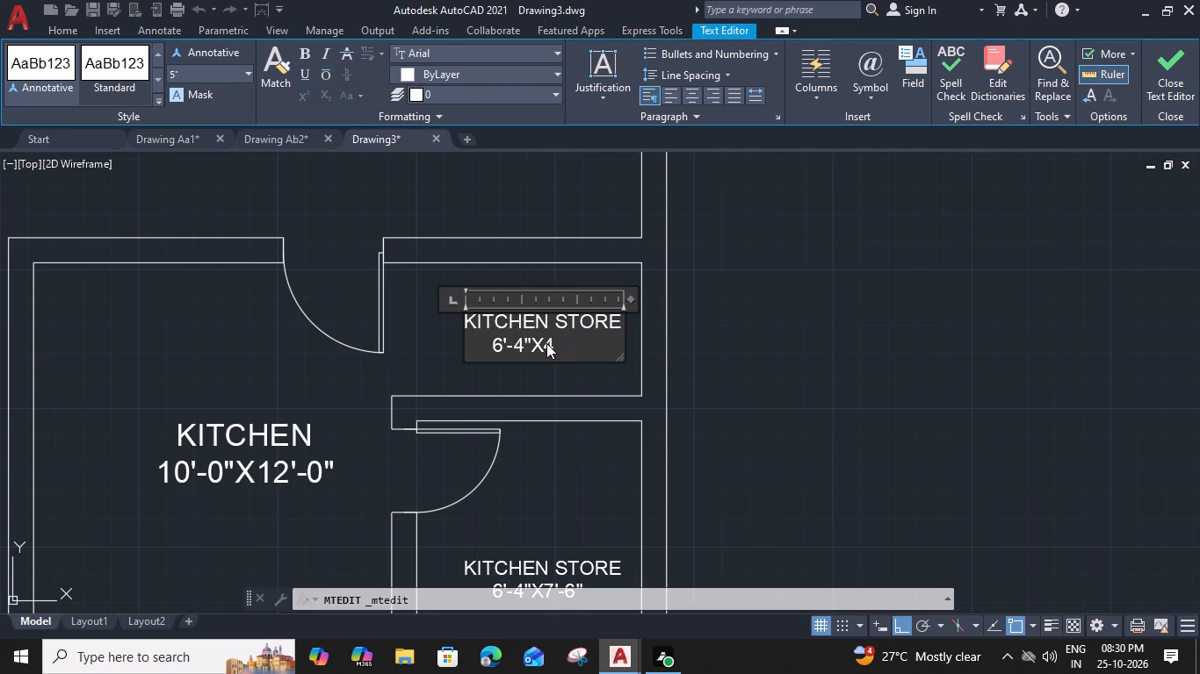
key(apostrophe)
text(-0)
key(shift+quotedbl)
Replace the copied label's room name with WASH.
scroll(577, 313, up, 1)
drag(642, 330, 571, 337)
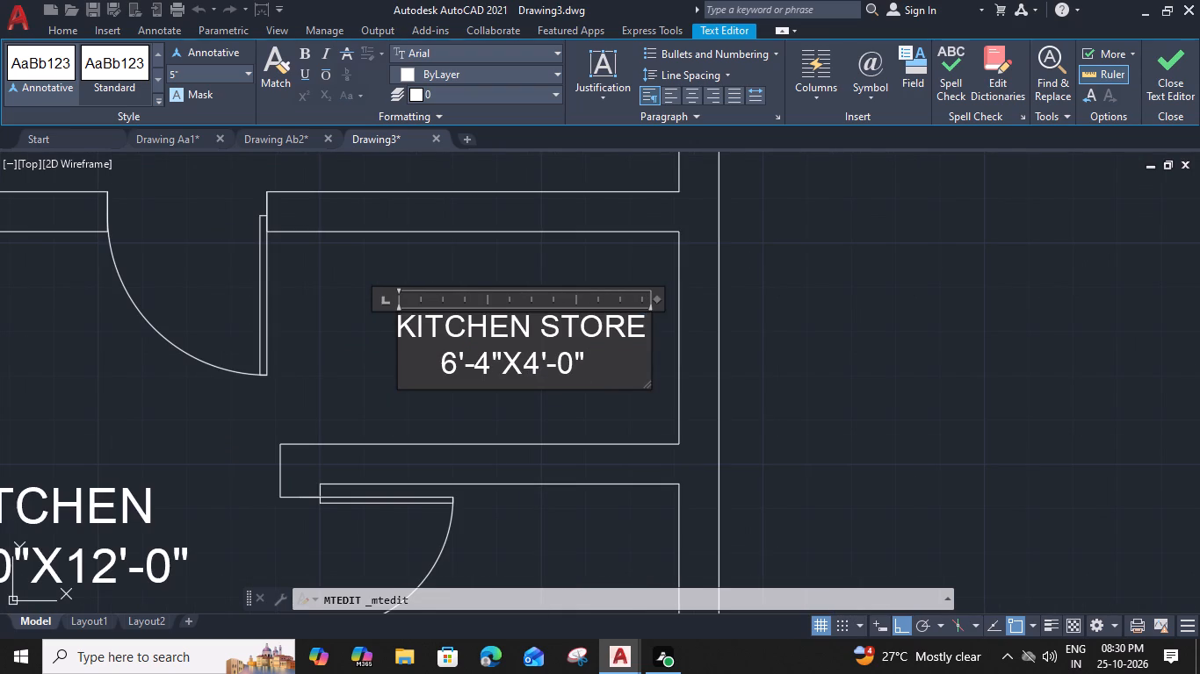
drag(571, 337, 394, 342)
text(WA)
text(SH)
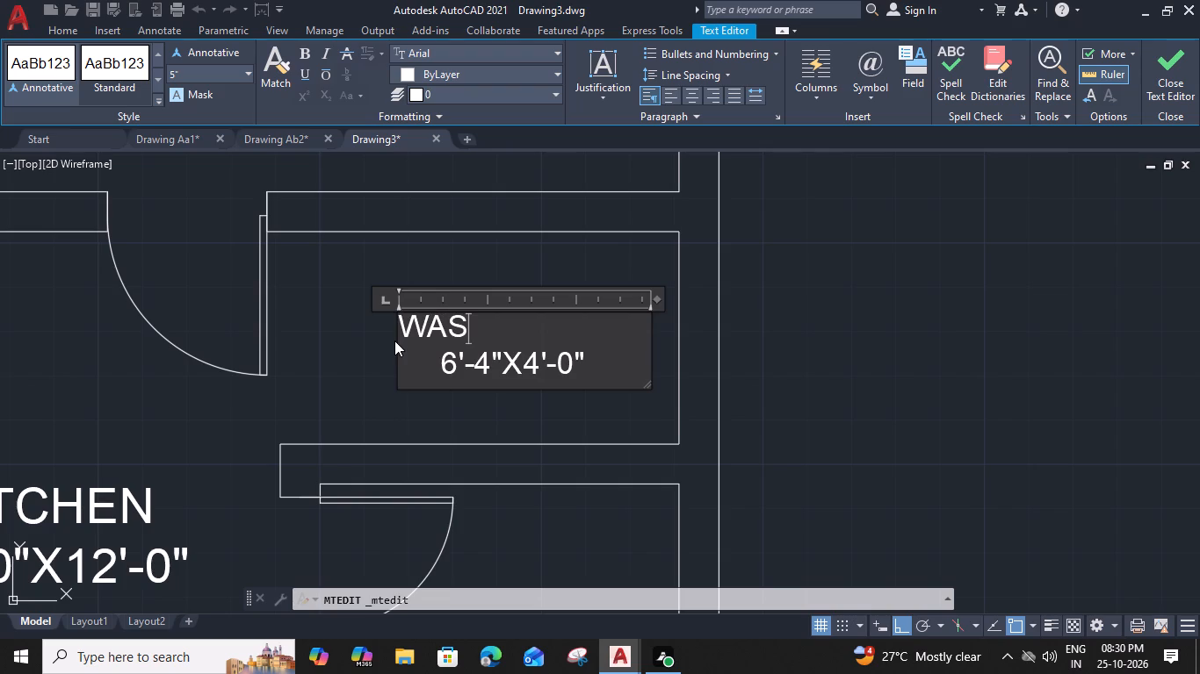
Remove the size line's indent, narrow the WASH text box to about 2'-8", and indent the name by two spaces.
click(443, 362)
key(BackSpace)
key(BackSpace)
key(BackSpace)
key(BackSpace)
key(BackSpace)
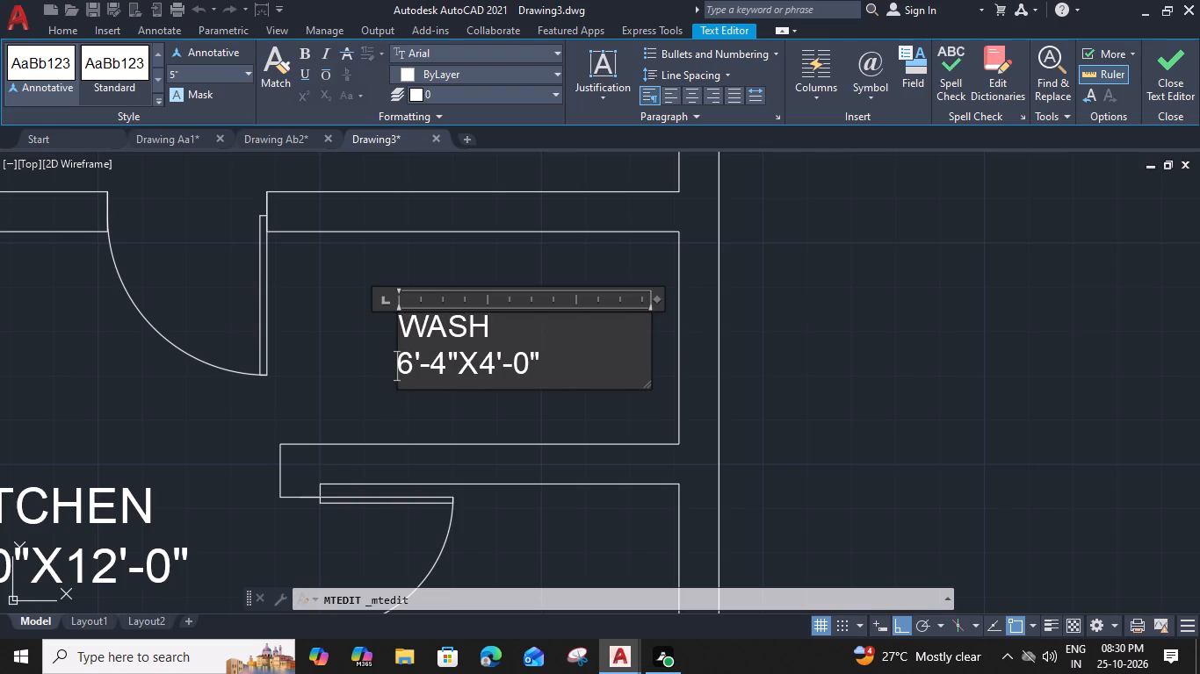
drag(659, 298, 548, 300)
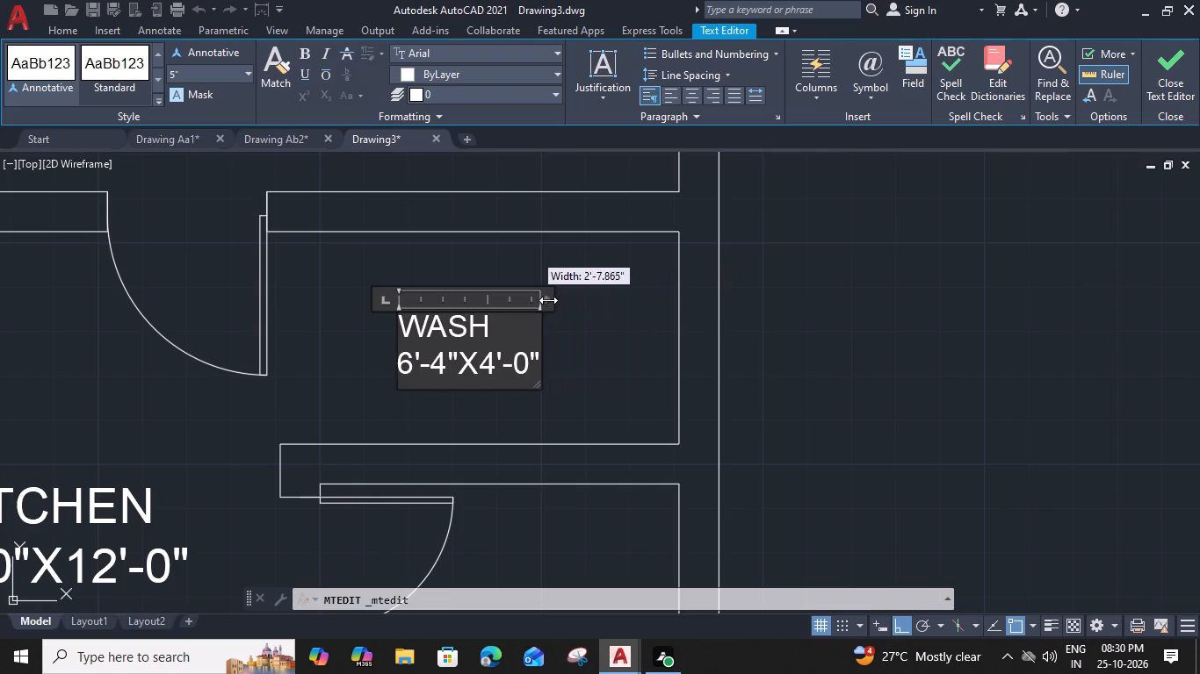
drag(548, 300, 547, 300)
click(401, 325)
key(space)
key(space)
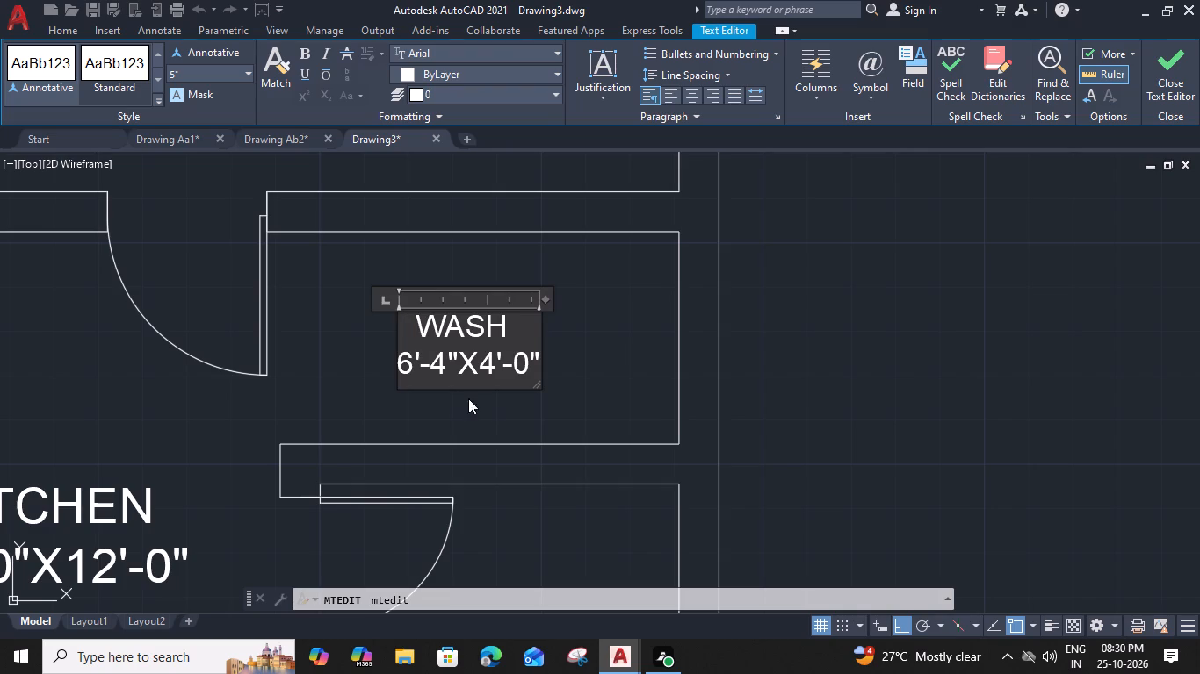
click(493, 404)
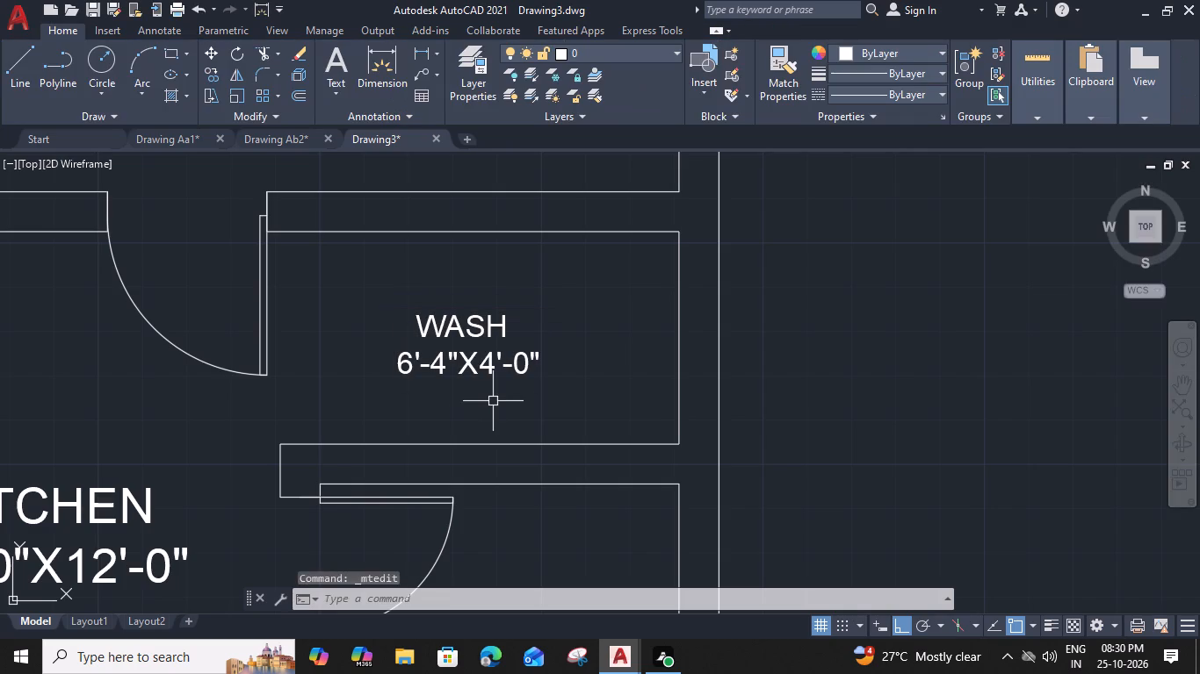
Draw a vertical line across the wash area's open kitchen side, from the lower wall corner to the upper wall.
scroll(476, 401, down, 1)
middle_drag(404, 398, 531, 403)
scroll(470, 313, up, 3)
text(L)
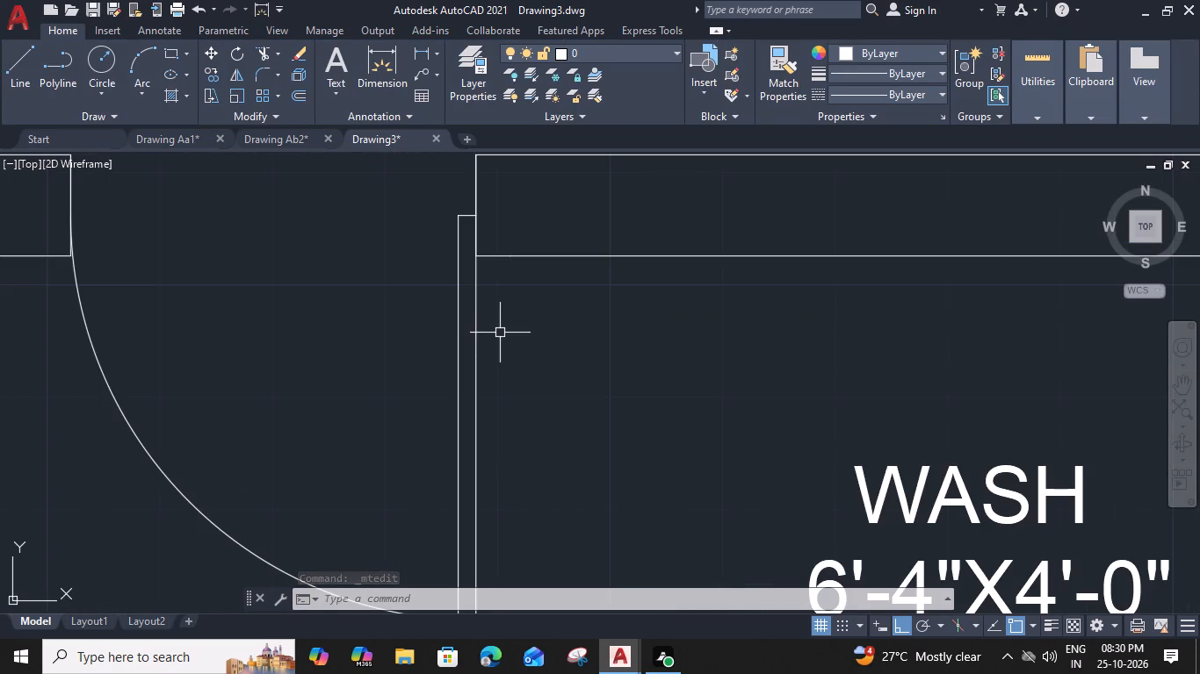
key(space)
scroll(530, 469, down, 2)
middle_drag(531, 462, 508, 319)
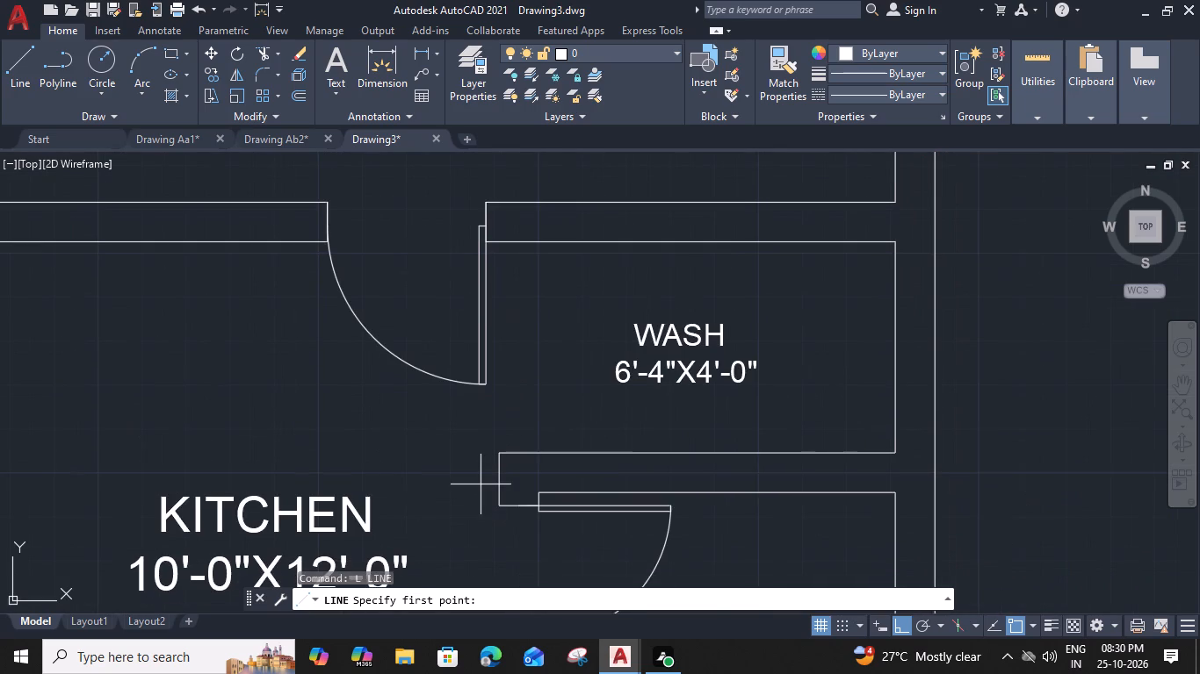
drag(501, 451, 498, 438)
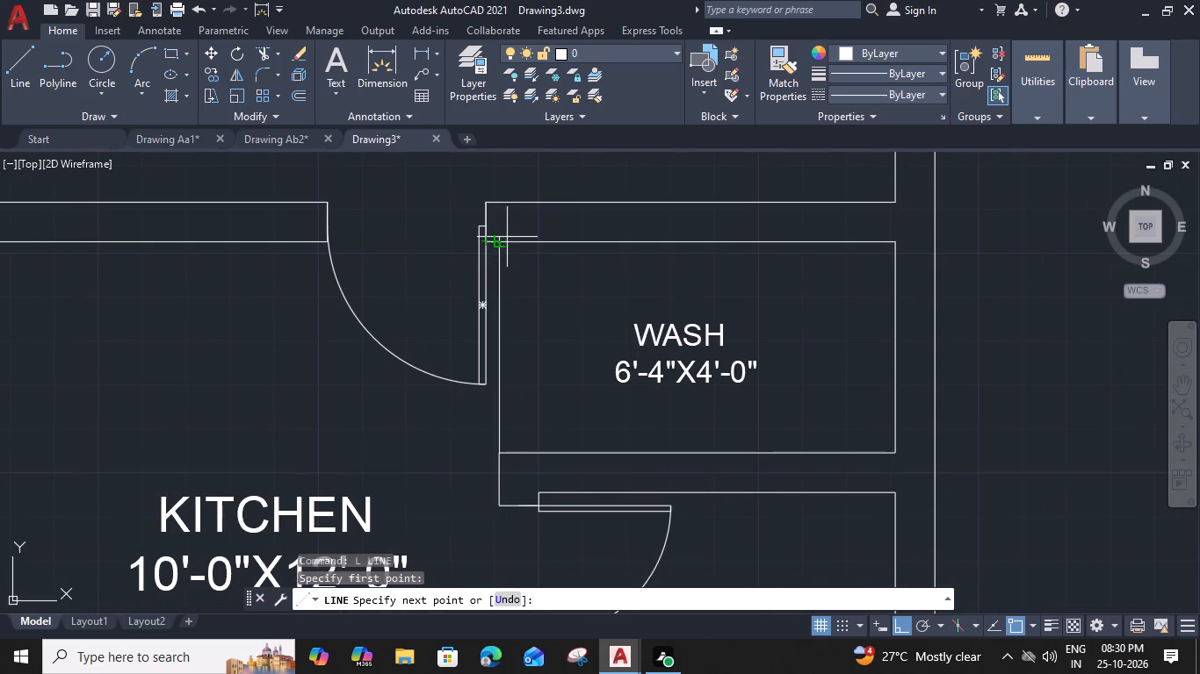
scroll(503, 240, up, 3)
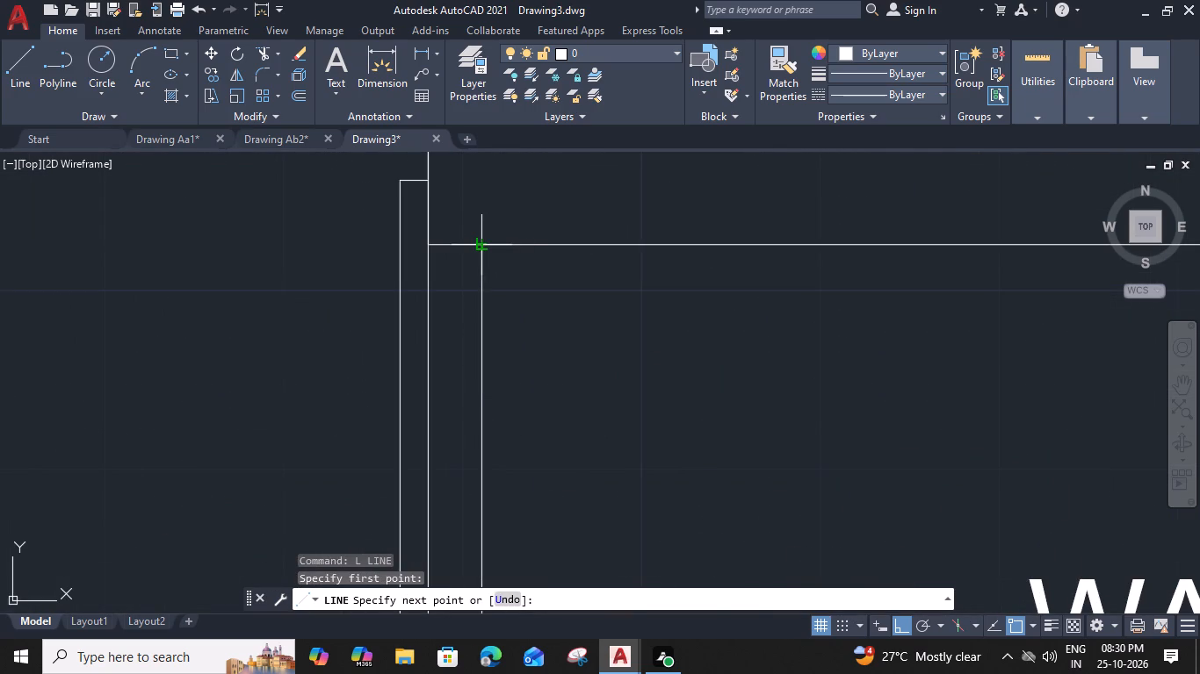
click(482, 244)
scroll(482, 244, down, 3)
key(space)
Offset the wash area's new vertical line 1' towards the WASH label.
click(484, 289)
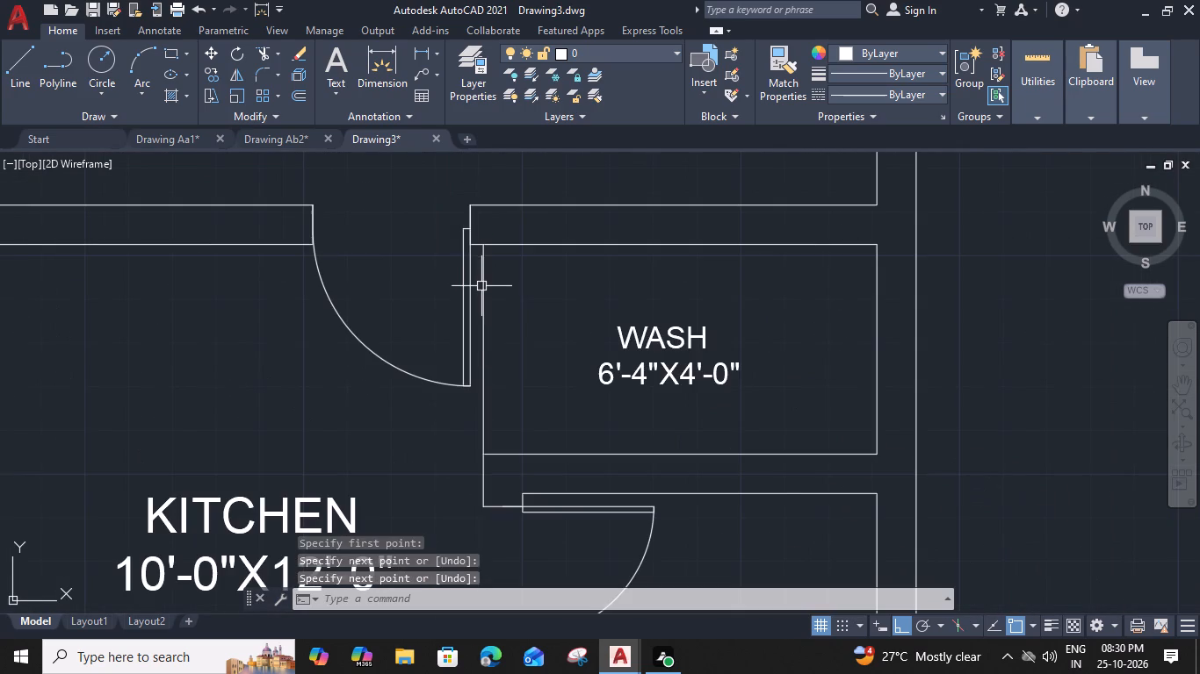
text(O 1')
key(space)
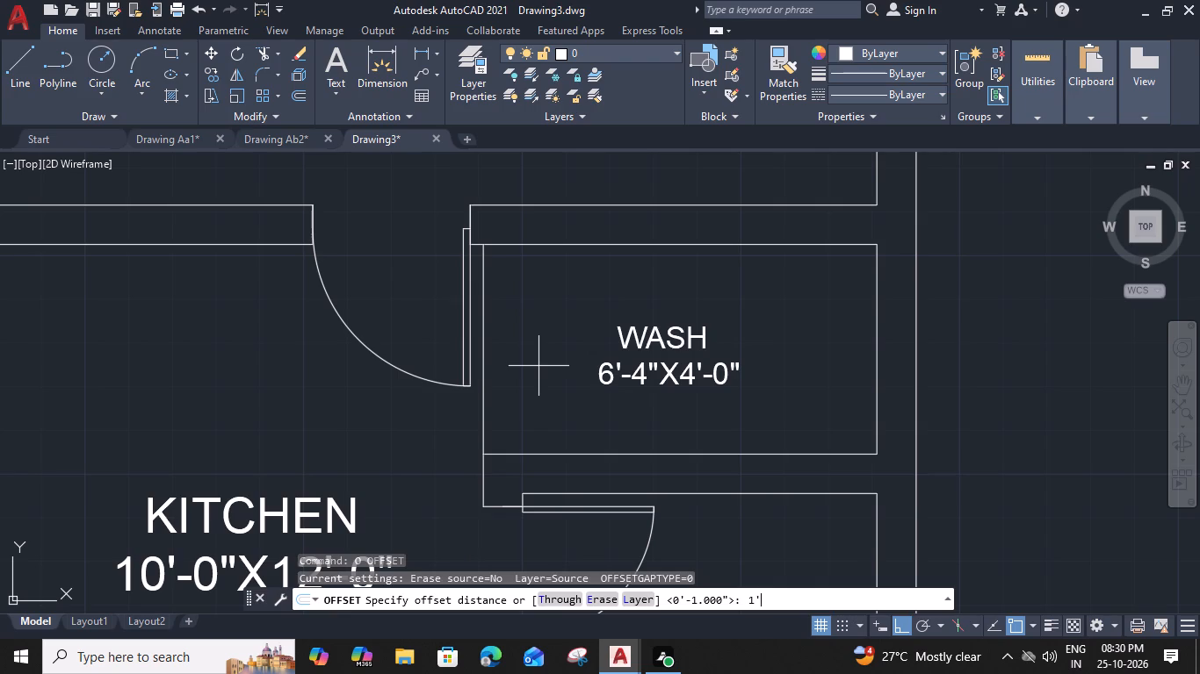
click(560, 376)
key(Escape)
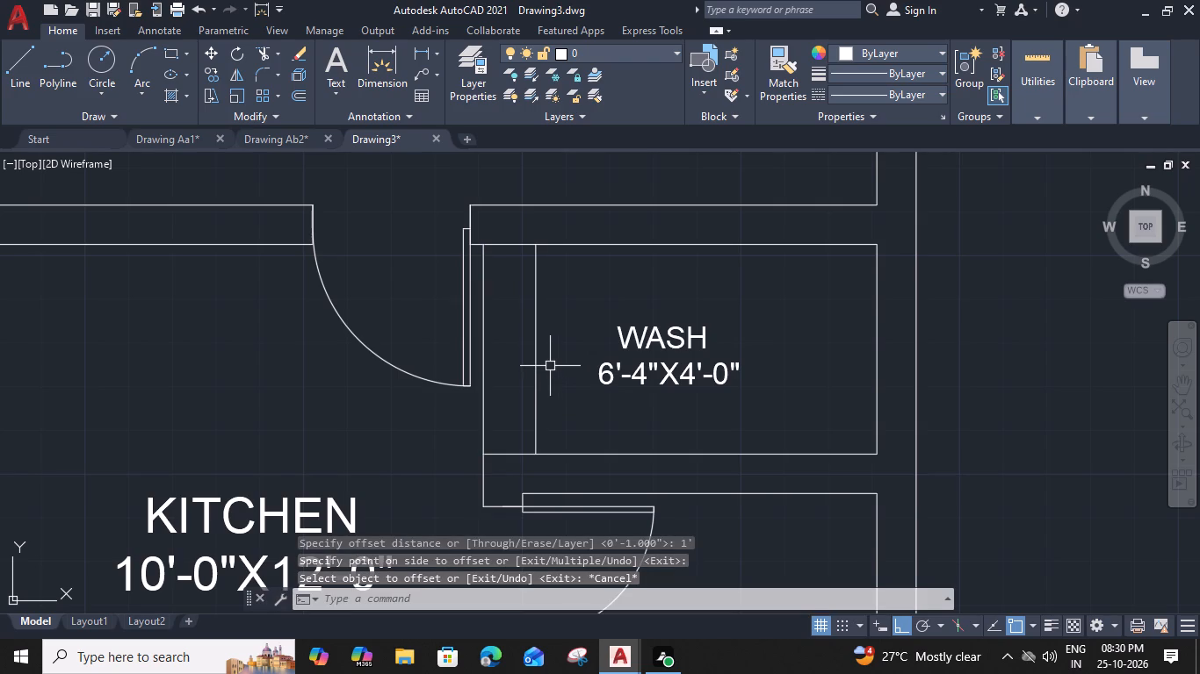
Offset each of the two vertical lines at the wash opening 1" towards the WASH label.
middle_drag(529, 349, 514, 348)
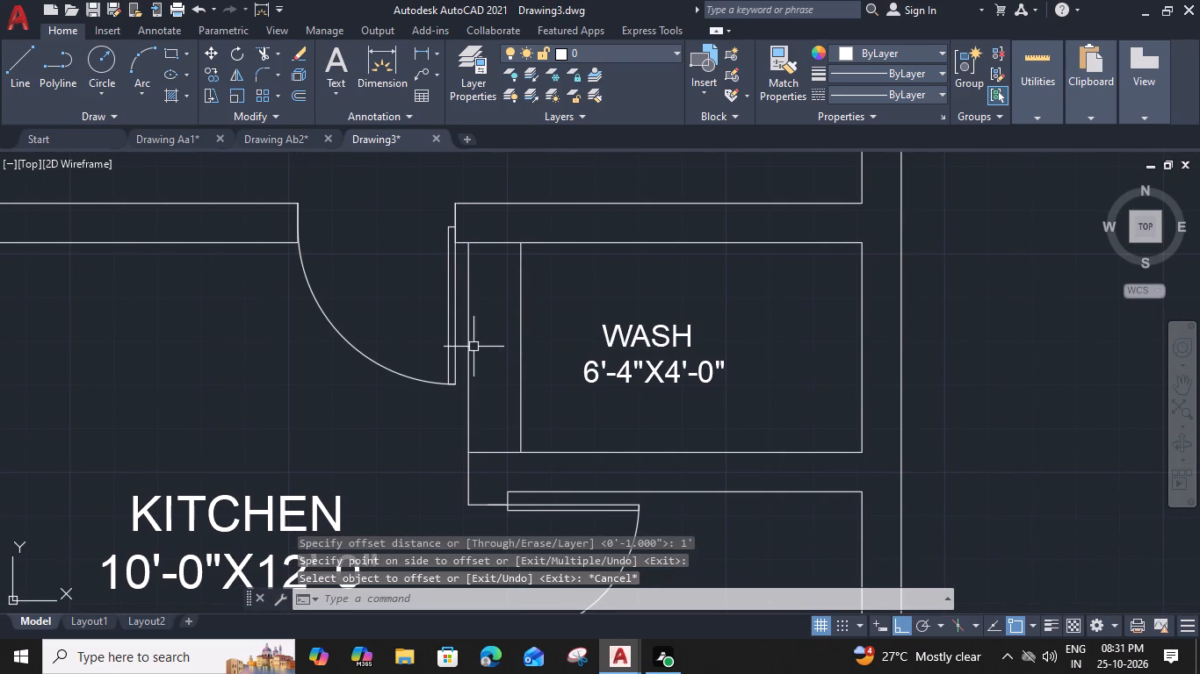
click(469, 344)
key(o)
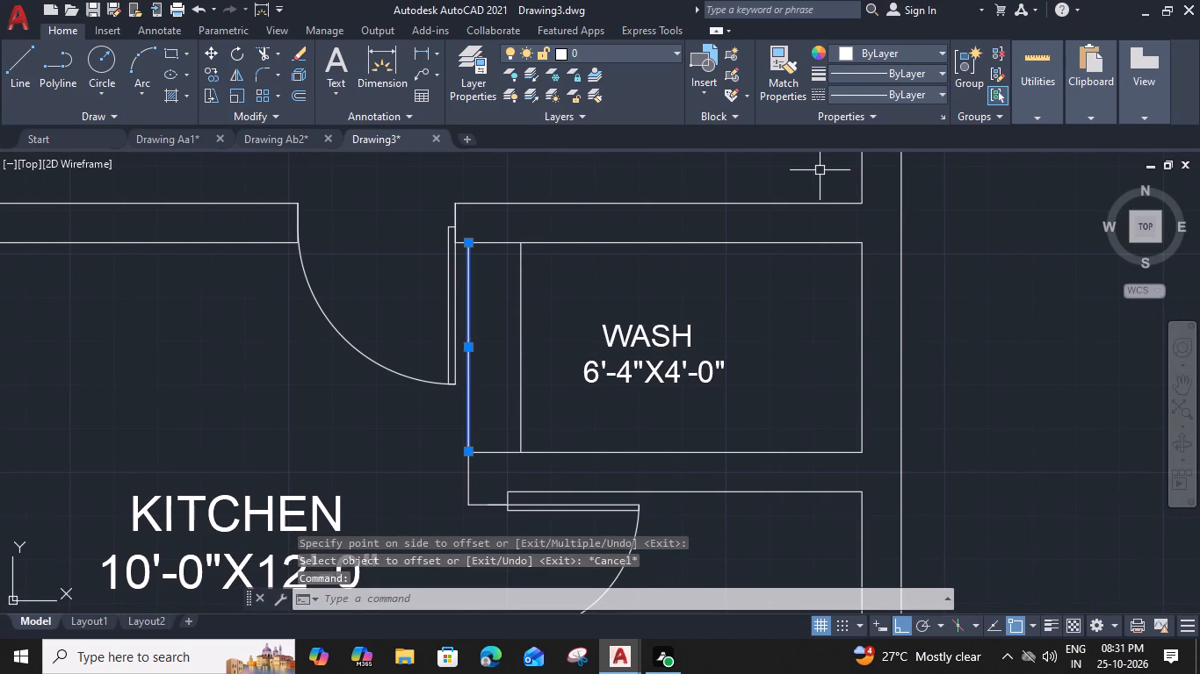
key(space)
key(1)
key(shift+quotedbl)
key(Return)
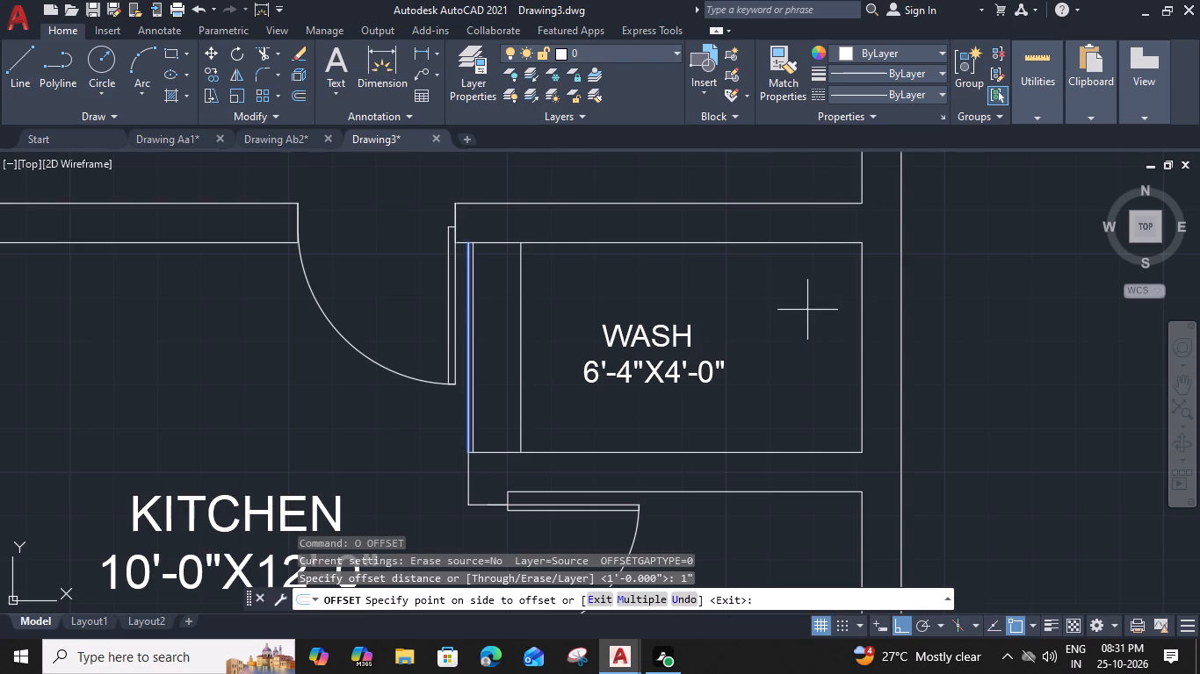
click(825, 328)
click(524, 326)
click(549, 341)
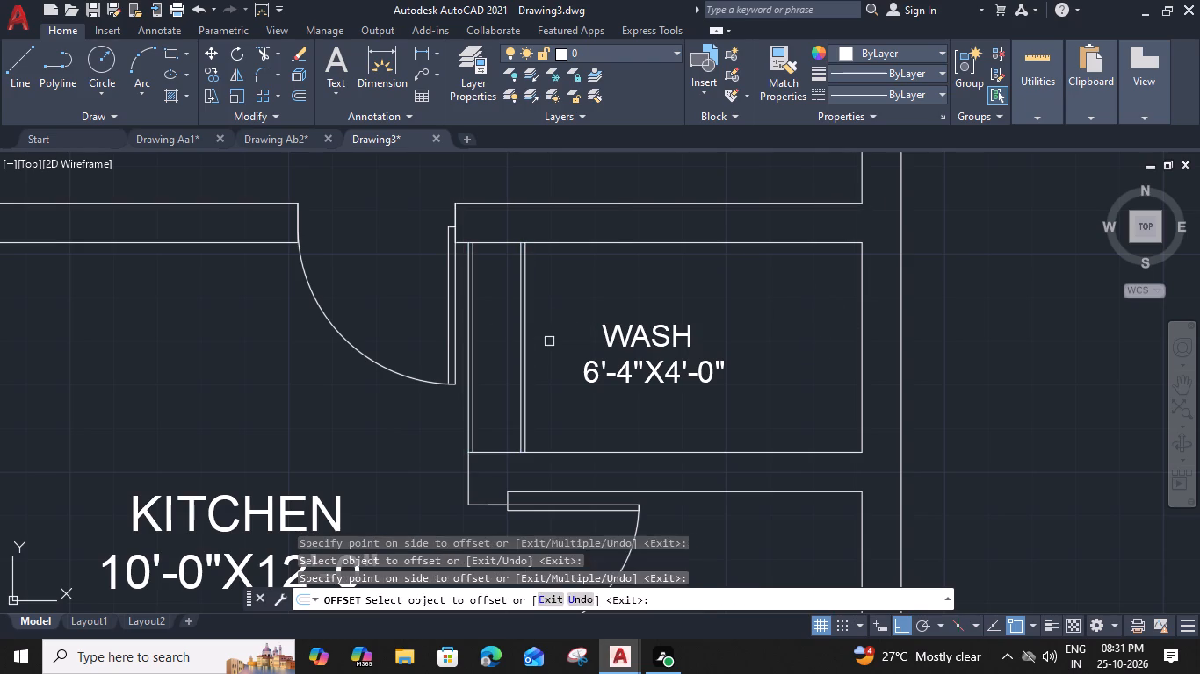
key(Escape)
Load the ACAD_ISO02W100 dashed linetype from acadiso.lin into the drawing.
click(913, 89)
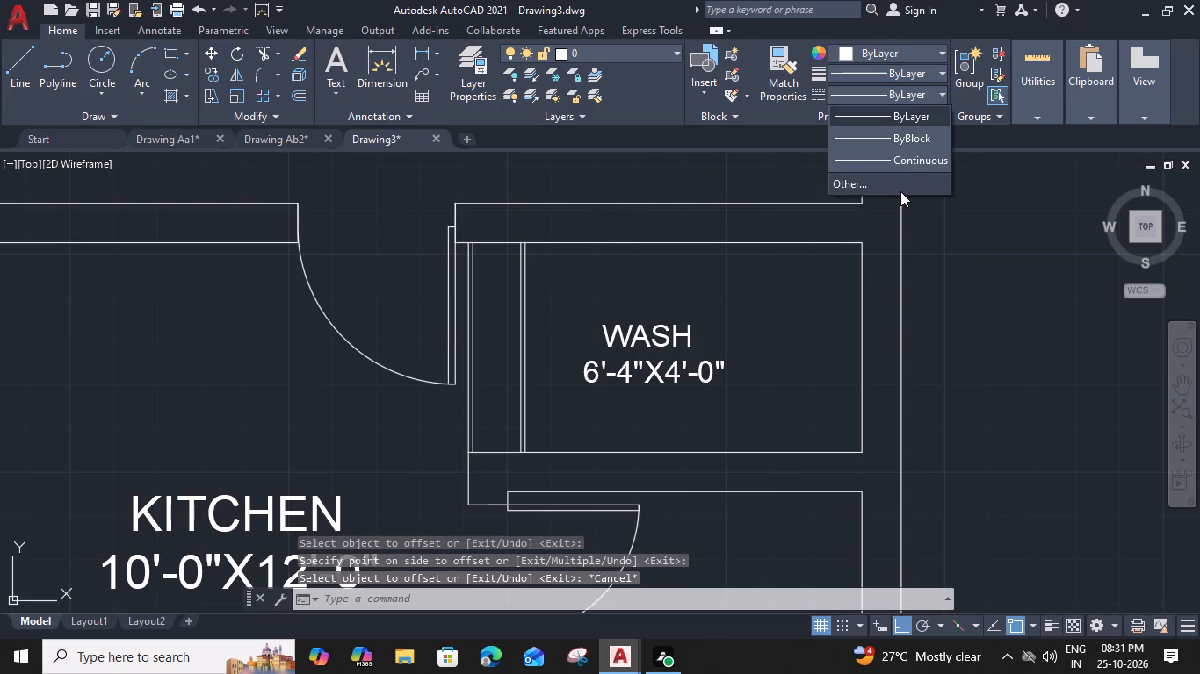
click(901, 184)
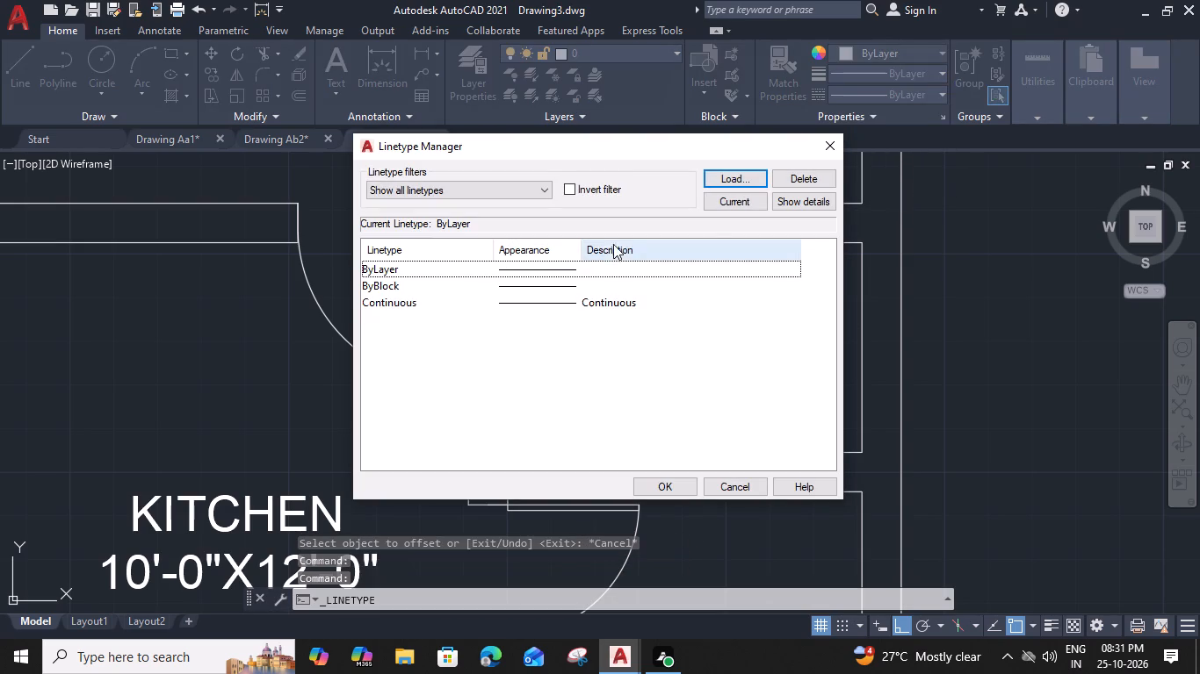
click(736, 178)
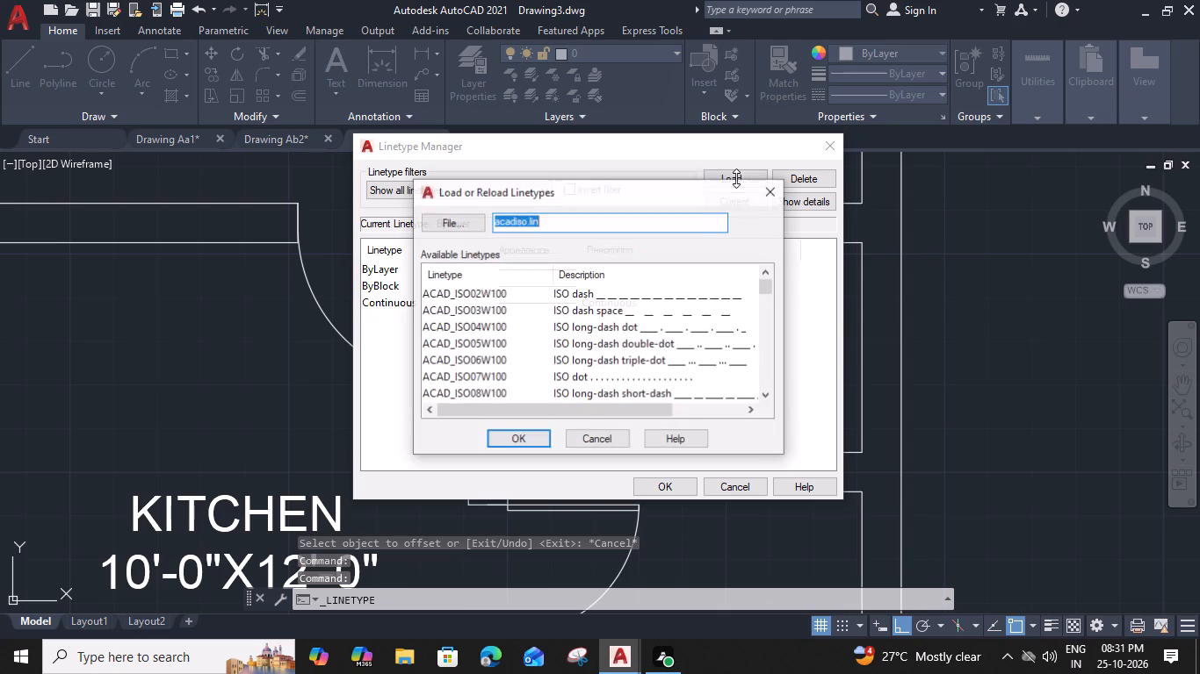
click(484, 297)
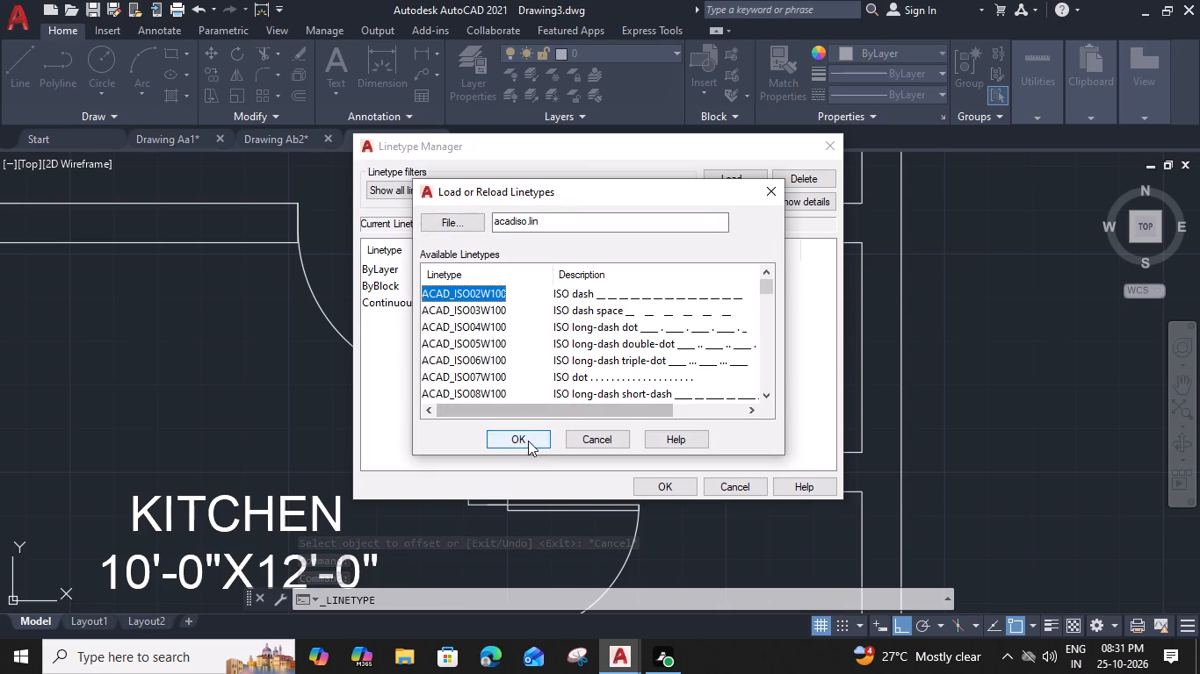
click(528, 441)
click(646, 484)
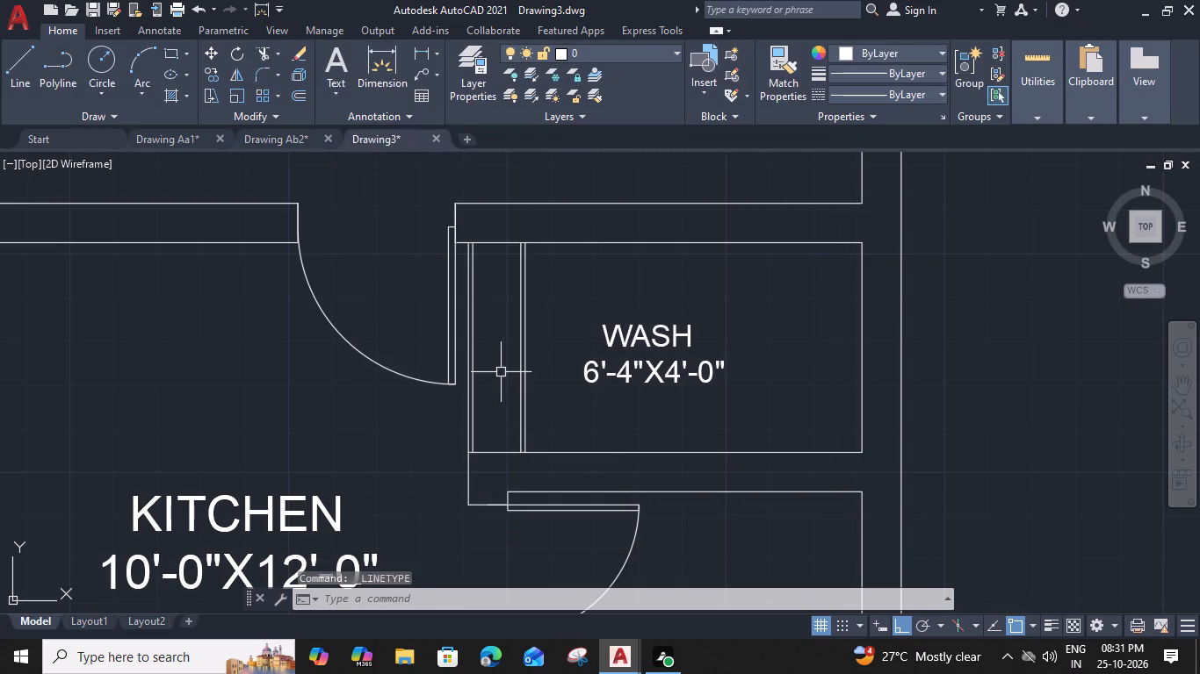
Assign the ACAD_ISO02W100 linetype to the line nearer the WASH label in each pair at the wash opening.
scroll(483, 351, up, 2)
click(456, 336)
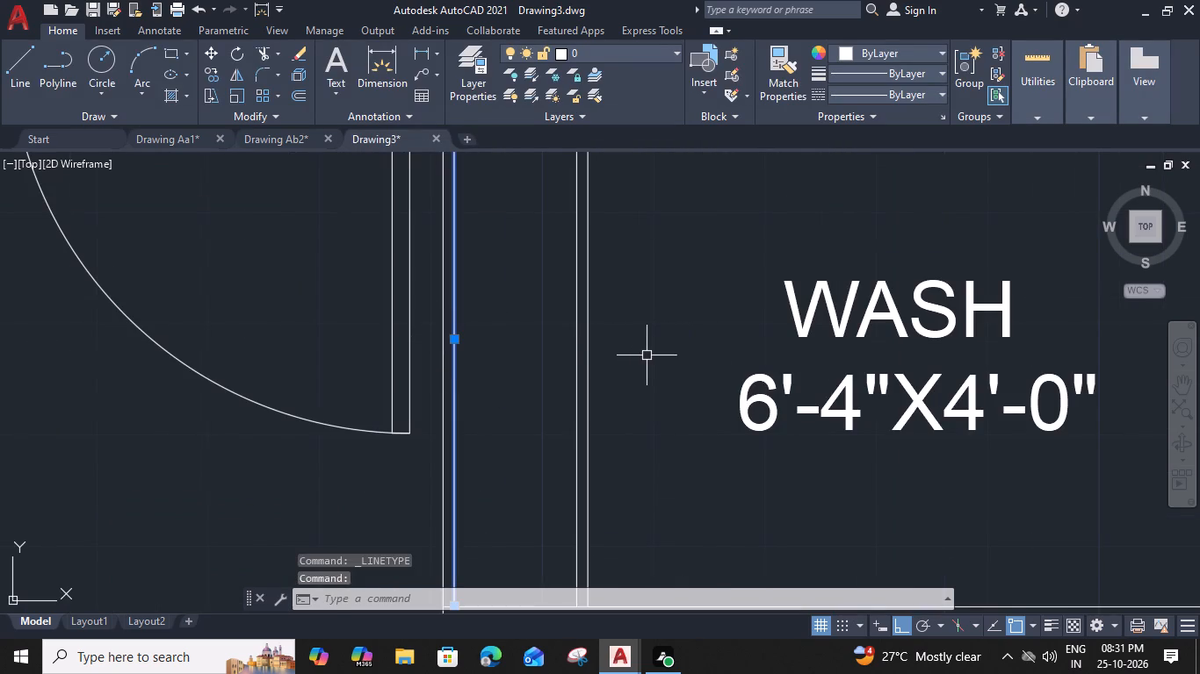
shift+click(589, 341)
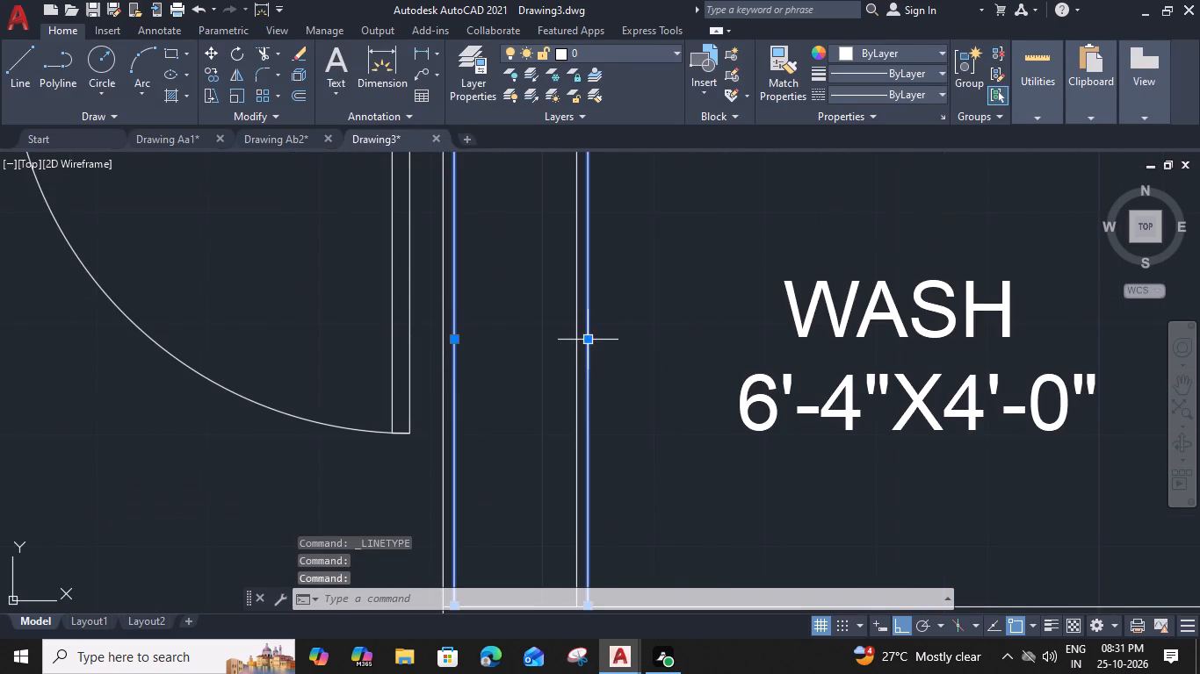
click(935, 93)
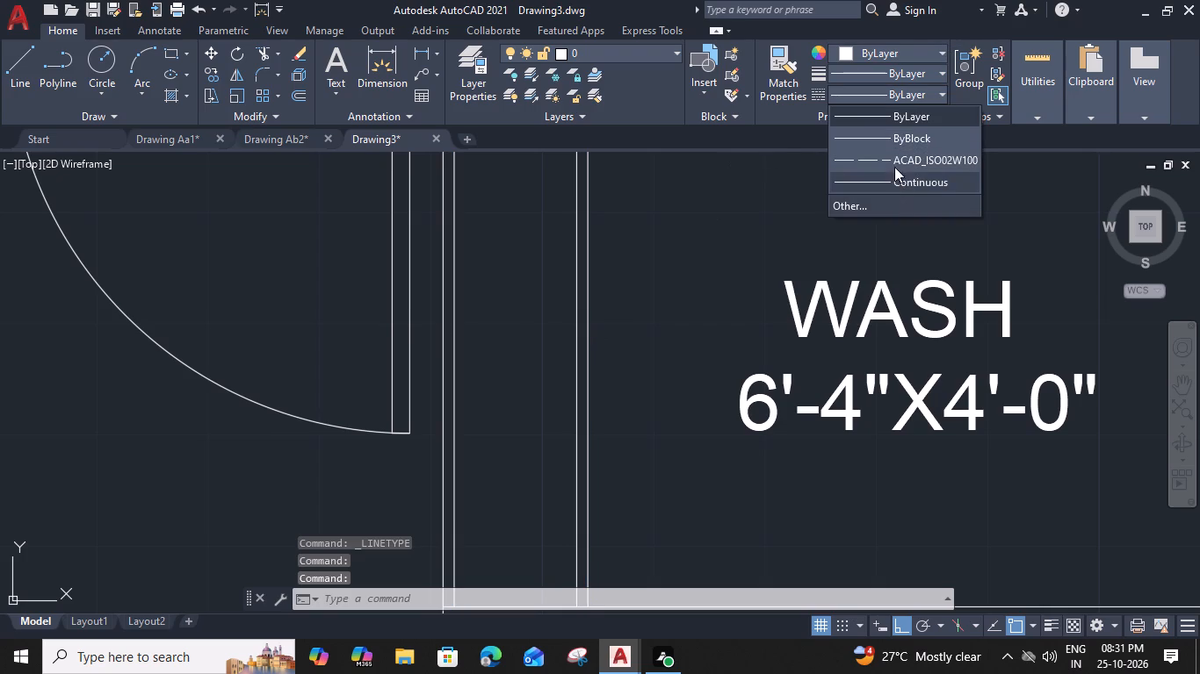
click(894, 160)
key(Escape)
scroll(645, 405, down, 2)
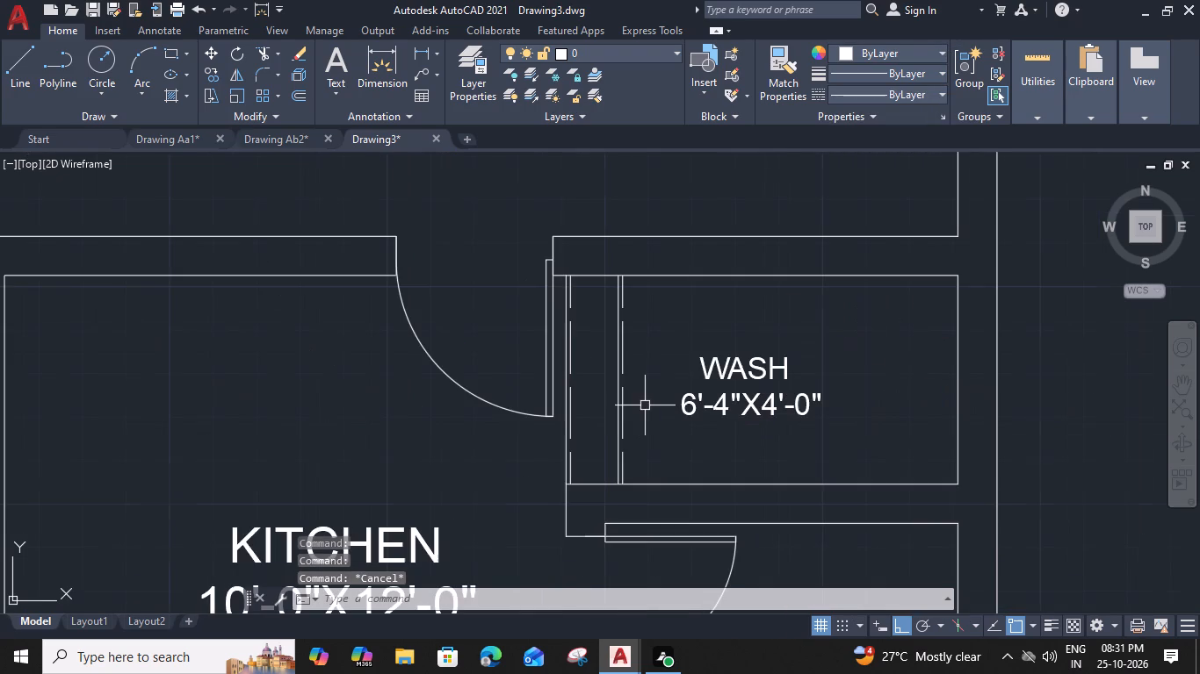
Copy the WASH label straight up into the small room above the M.BEDROOM, beside the inward-swinging door.
scroll(515, 444, down, 1)
middle_drag(432, 471, 452, 470)
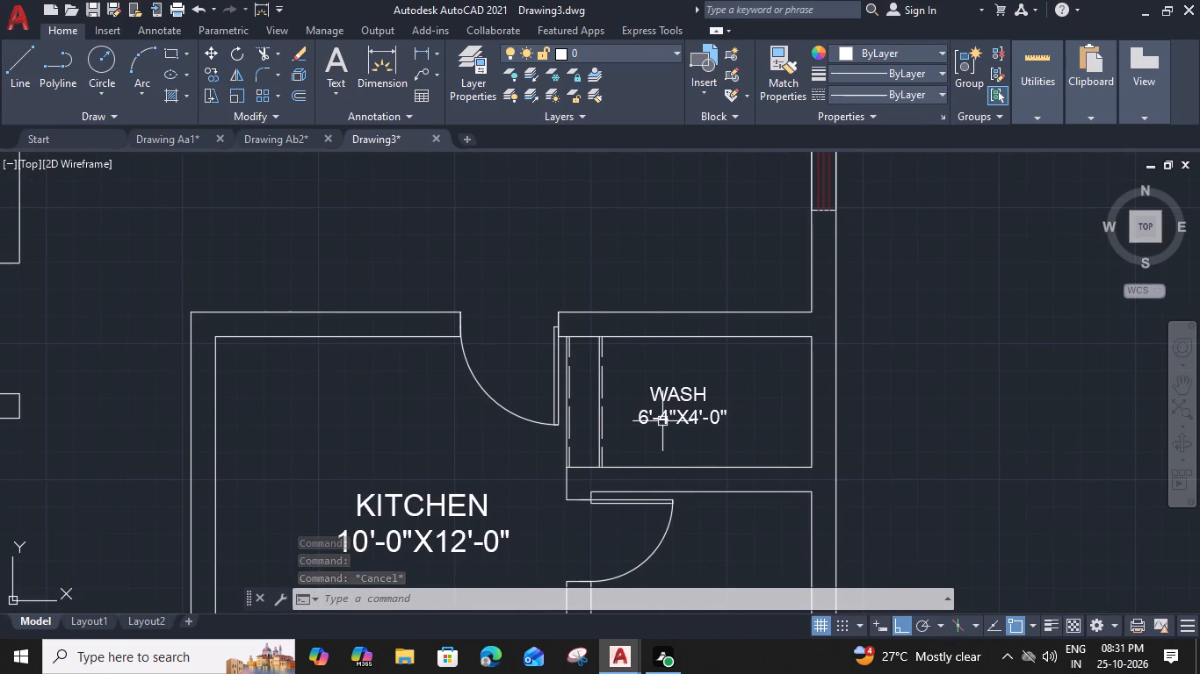
click(662, 421)
text(CO)
key(space)
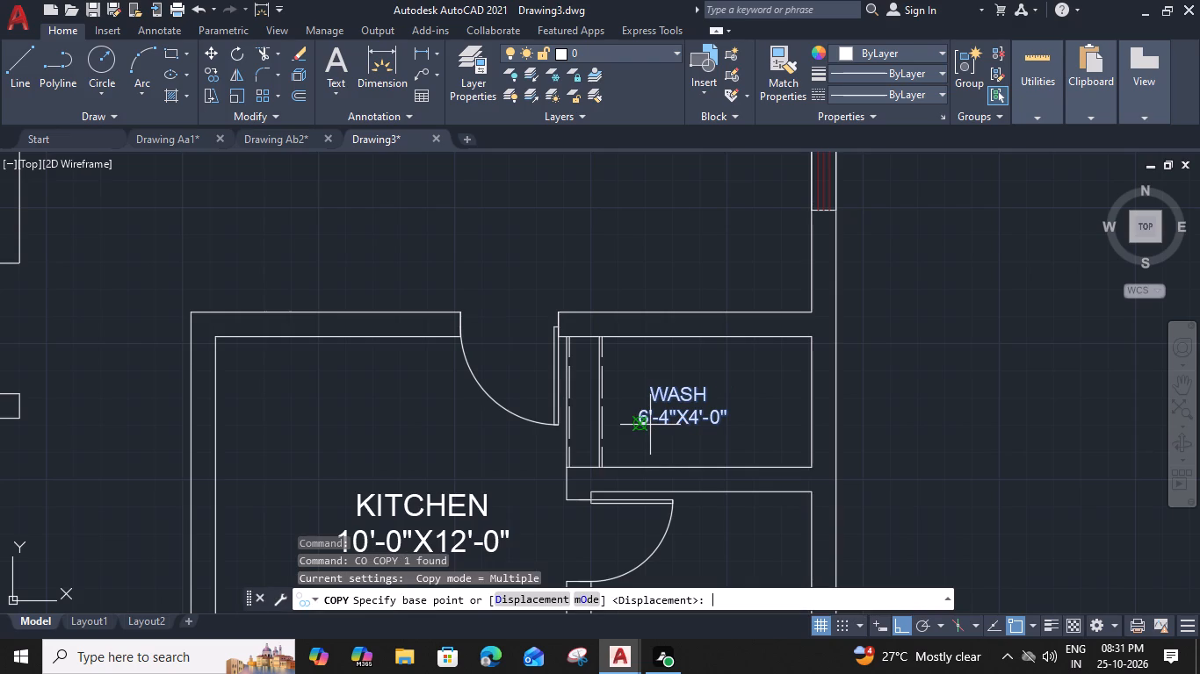
click(643, 425)
scroll(645, 176, down, 2)
middle_drag(645, 181, 644, 351)
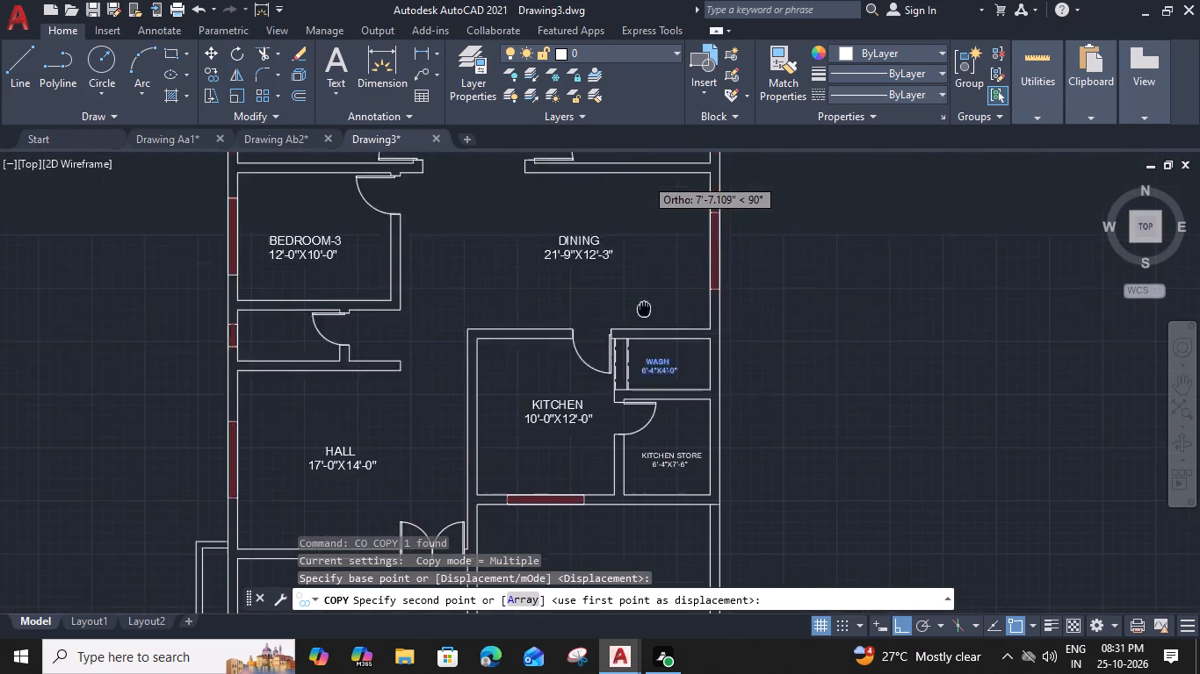
middle_drag(644, 351, 635, 562)
scroll(620, 253, up, 2)
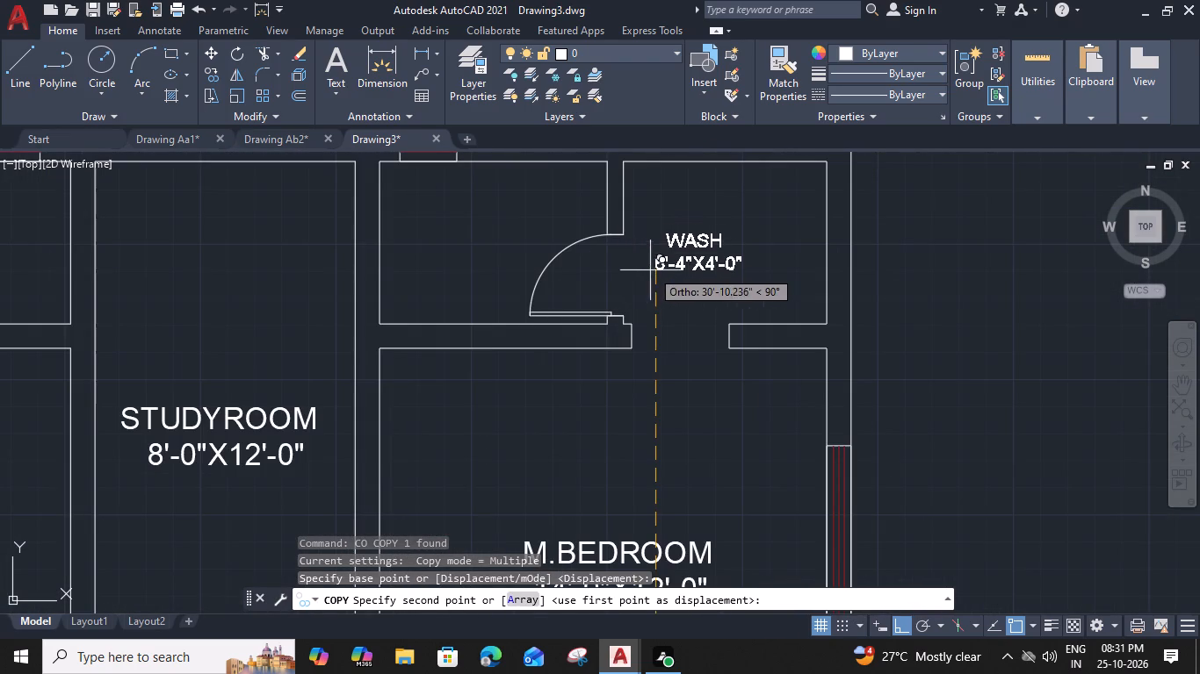
click(655, 264)
key(Escape)
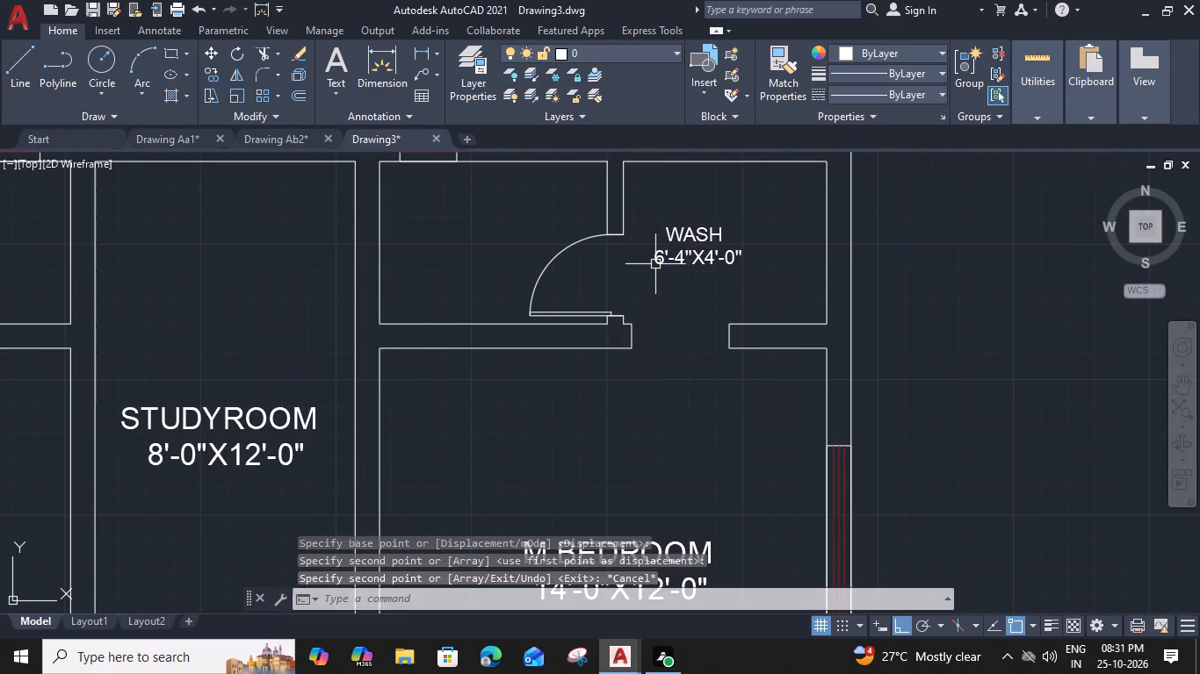
Change the size line of the copied WASH label above the M.BEDROOM to 6'-3"X4'-6".
middle_drag(674, 246, 632, 313)
double_click(641, 298)
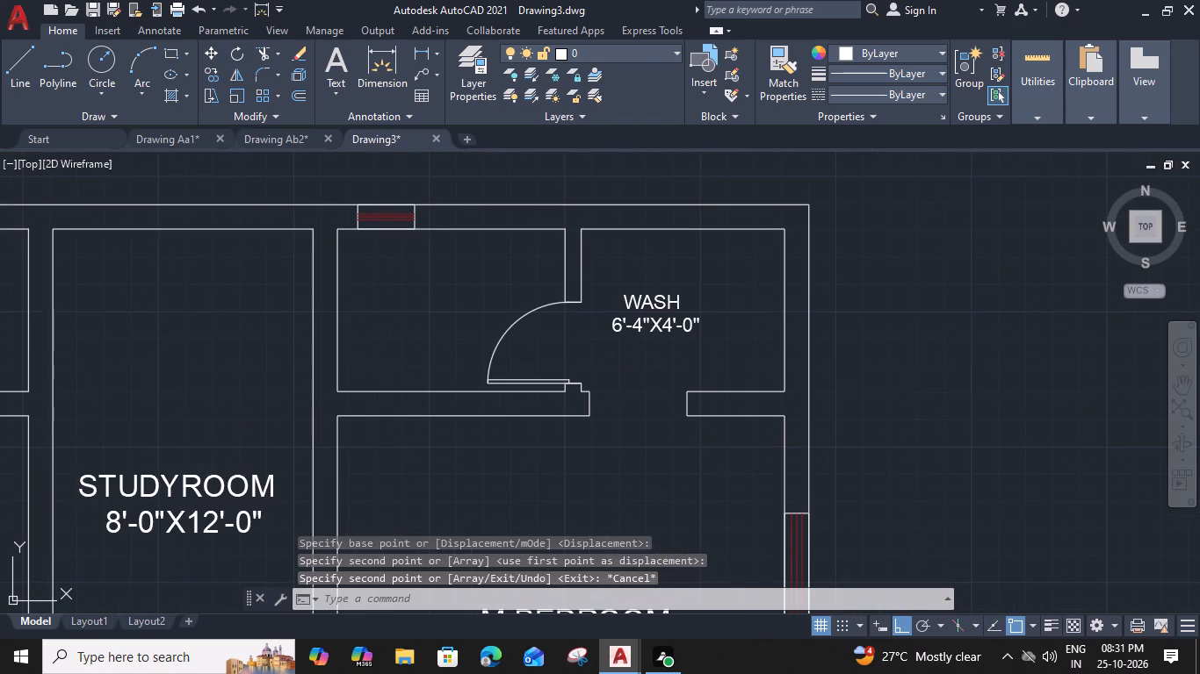
scroll(663, 313, up, 3)
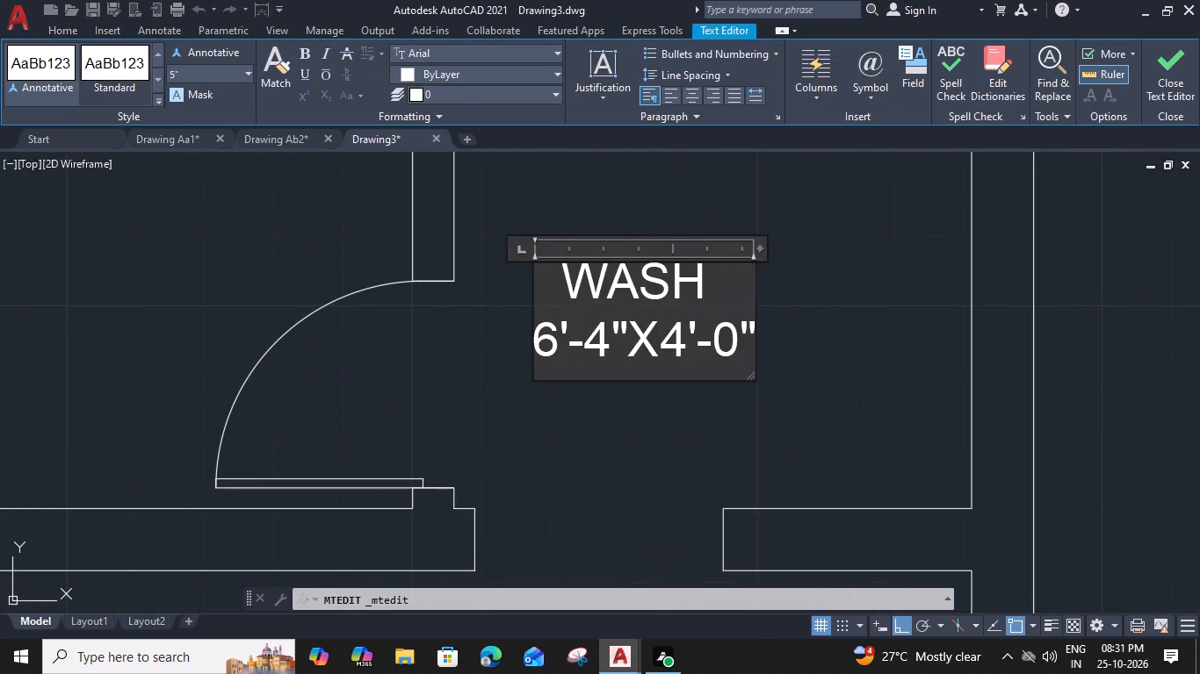
drag(606, 340, 592, 341)
key(3)
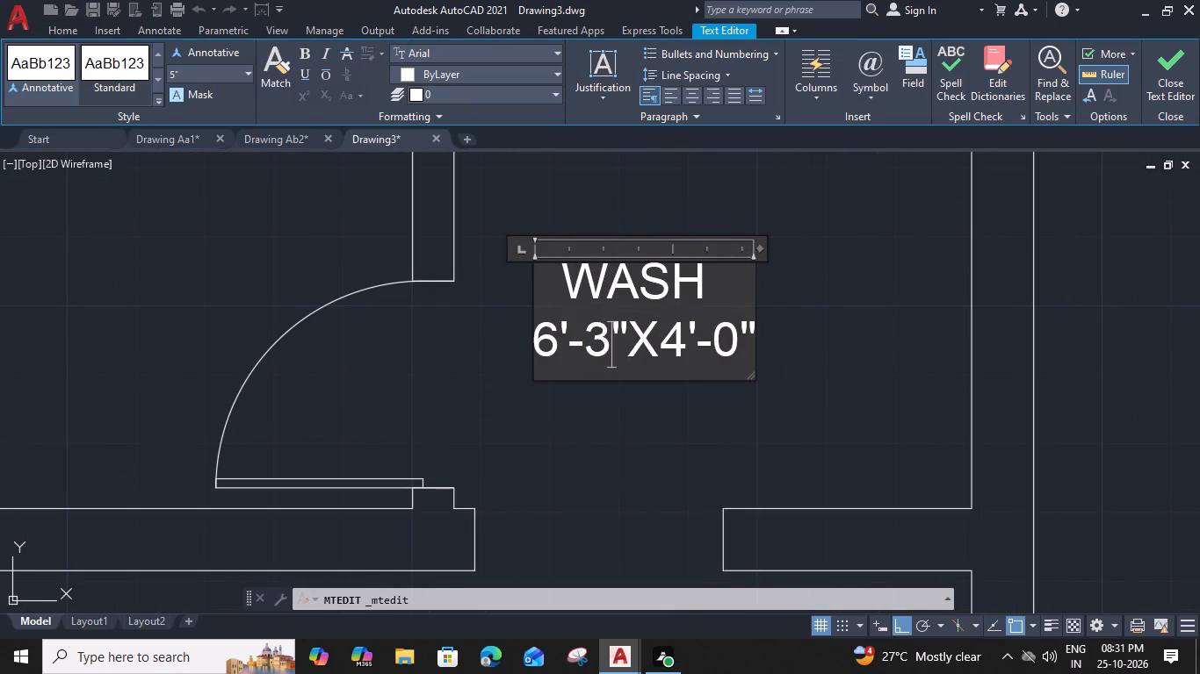
drag(729, 347, 721, 347)
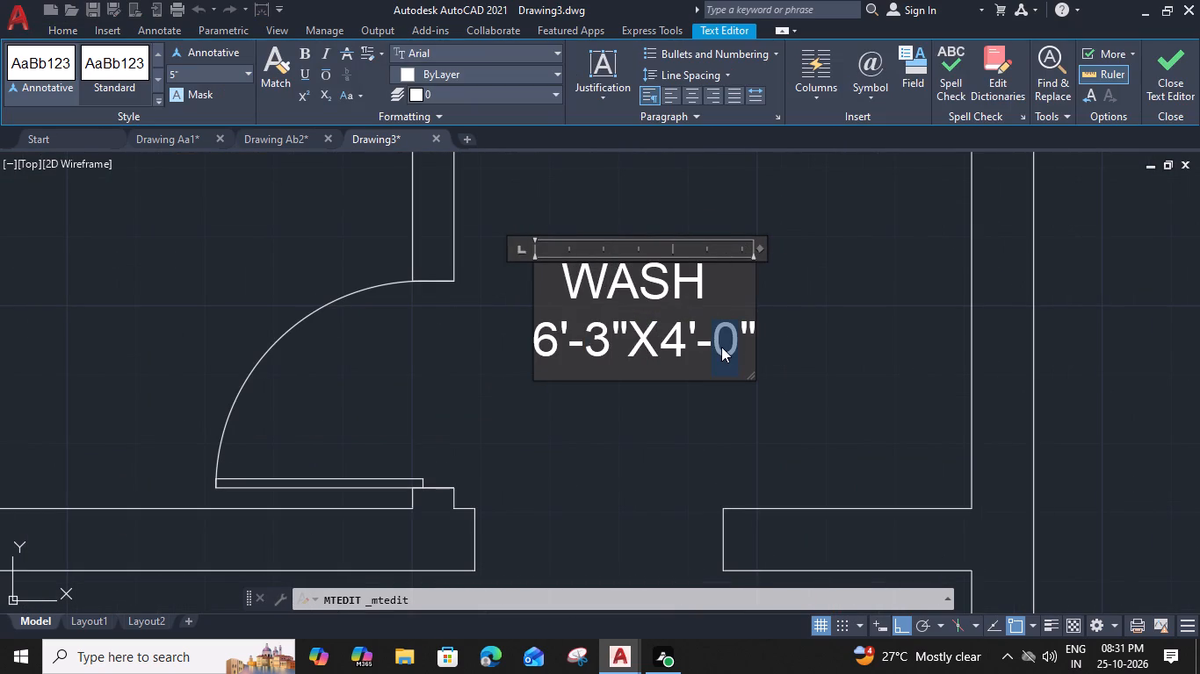
key(6)
Rename the copied label DRESSING, widen its text box to fit the name, and indent the size line by one space.
drag(711, 283, 520, 299)
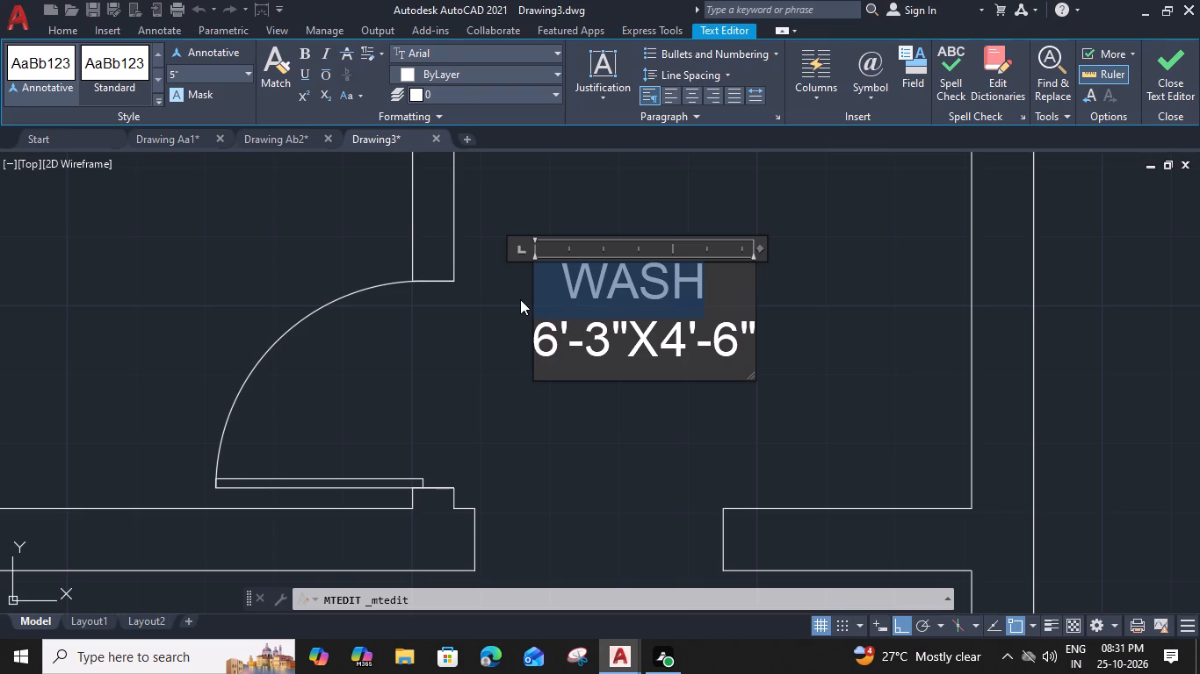
text(DRESS)
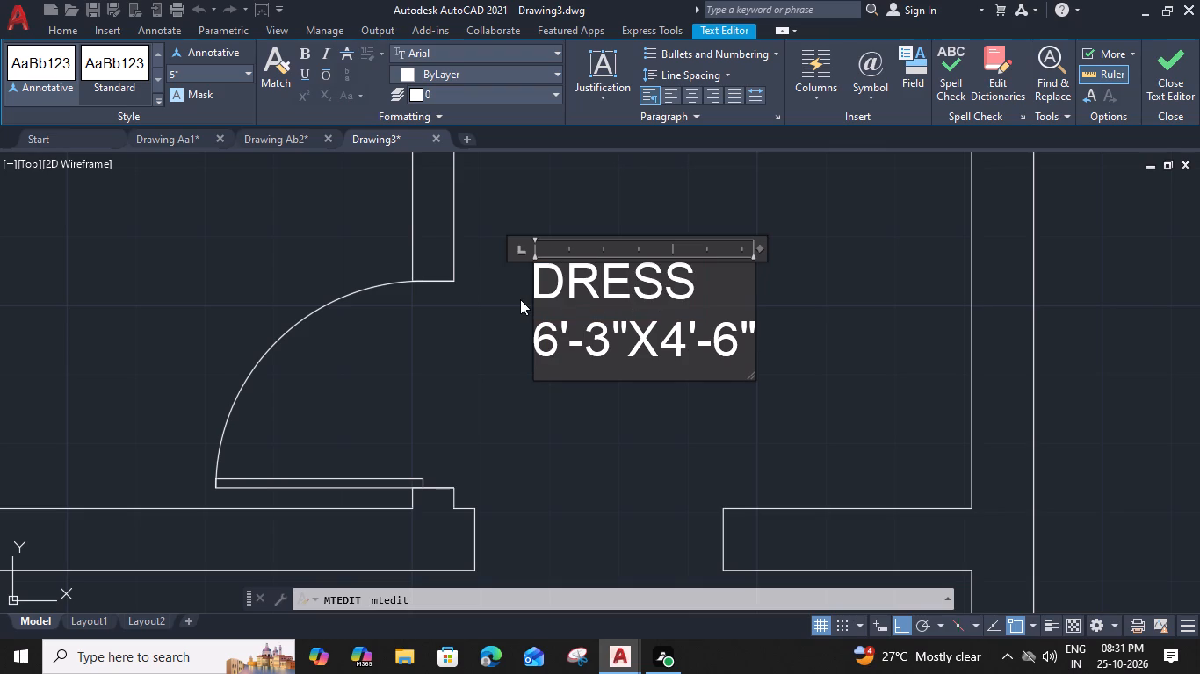
text(IN)
key(g)
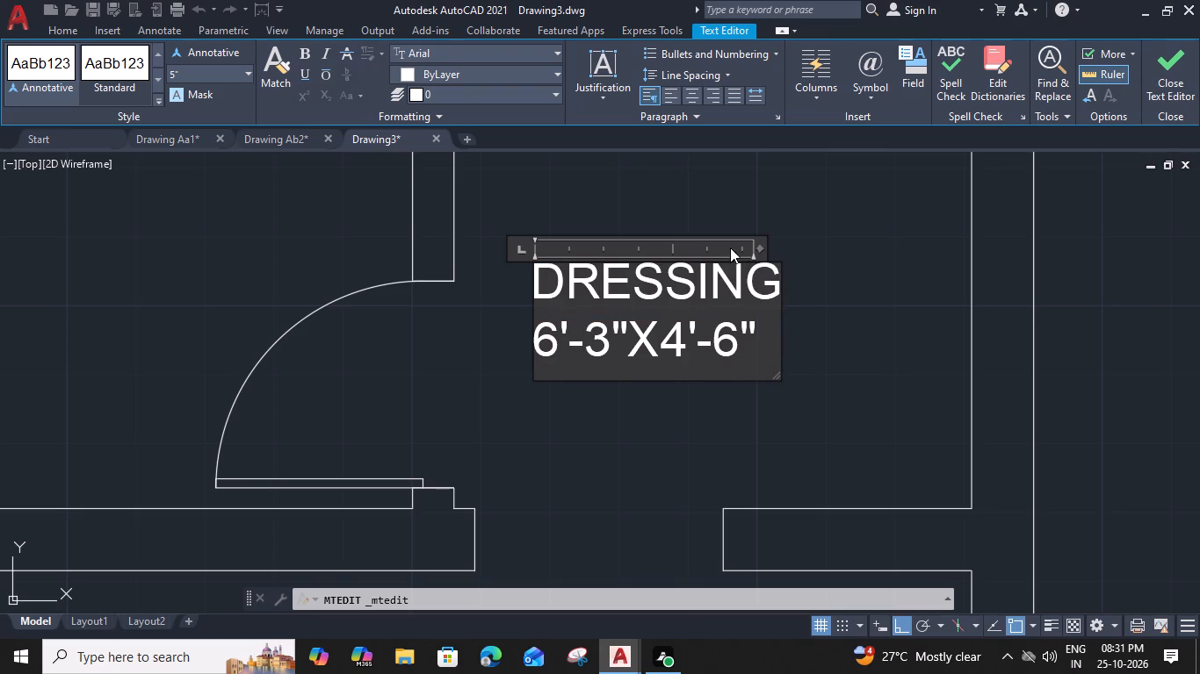
drag(761, 248, 790, 247)
click(541, 346)
key(space)
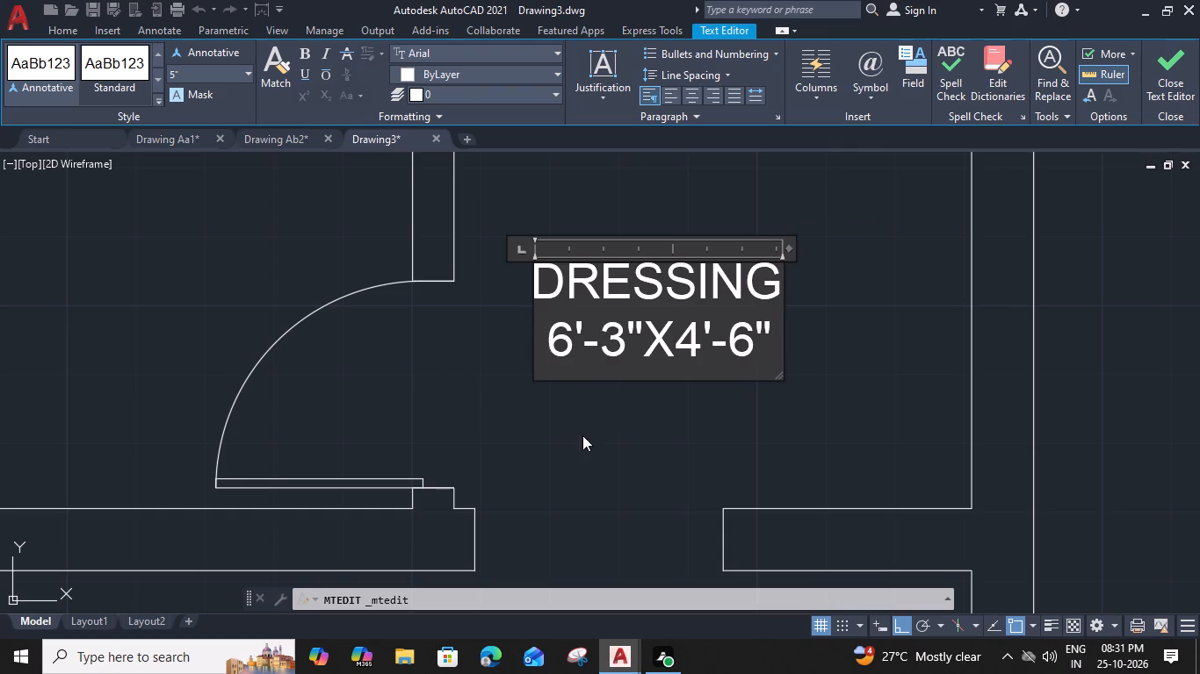
click(595, 423)
Copy the DRESSING label horizontally into the adjoining room on the other side of the door.
click(535, 290)
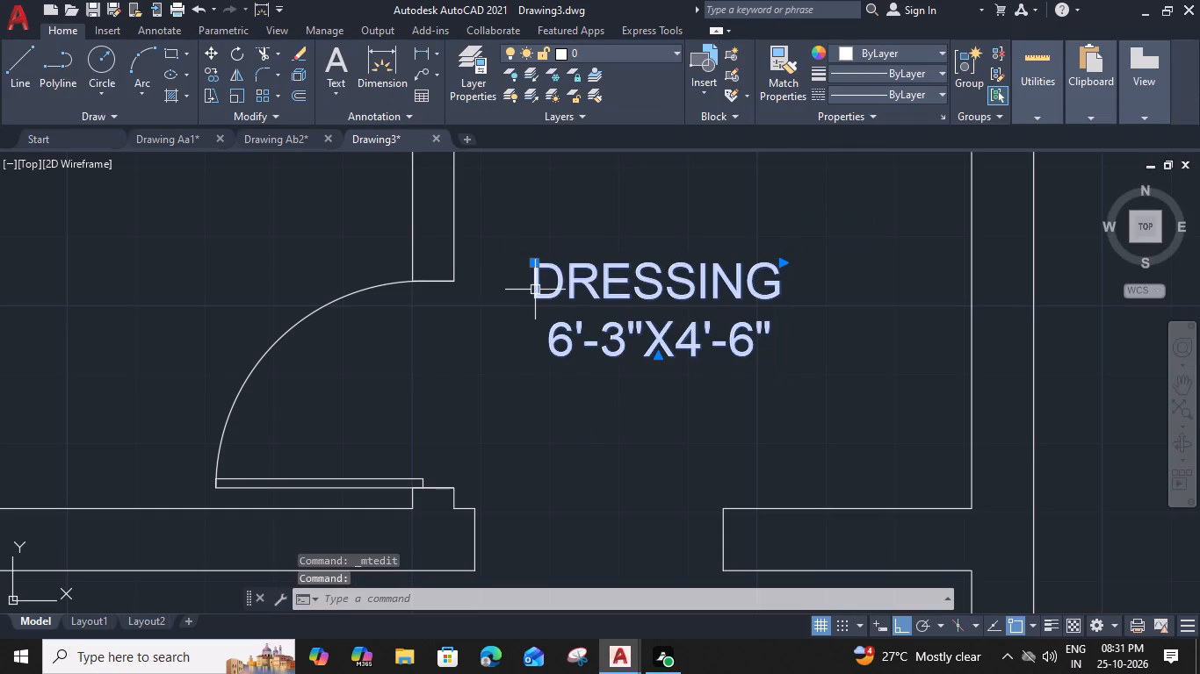
key(c)
key(o)
key(space)
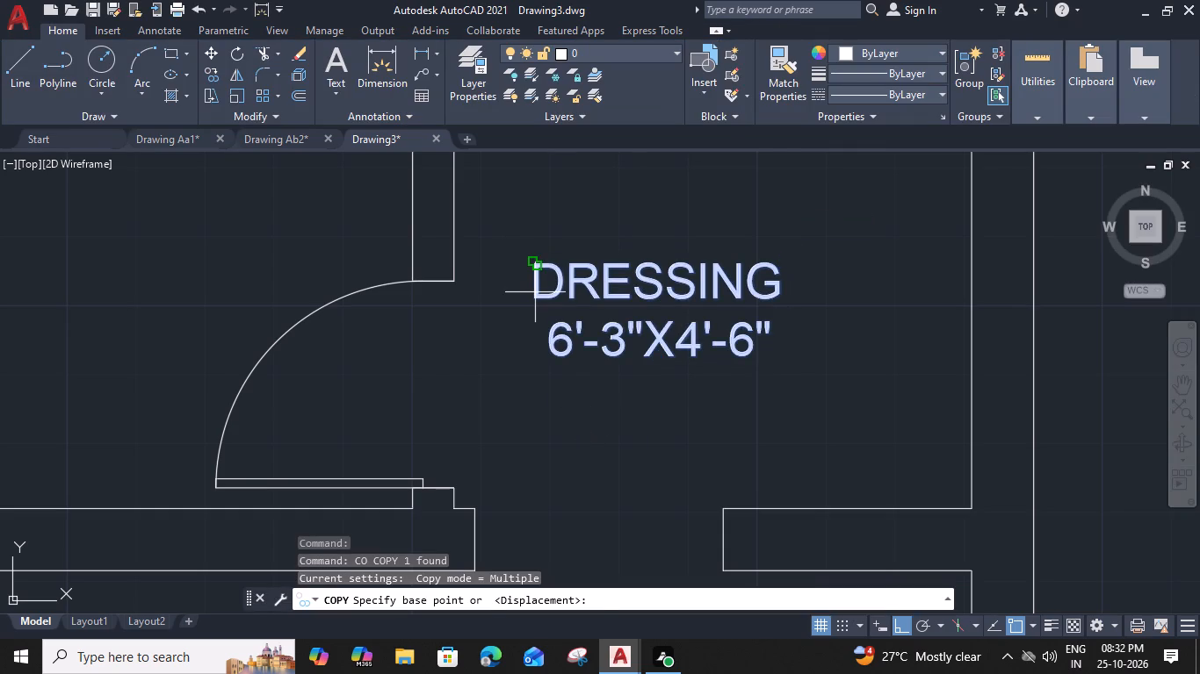
click(538, 259)
scroll(346, 292, down, 1)
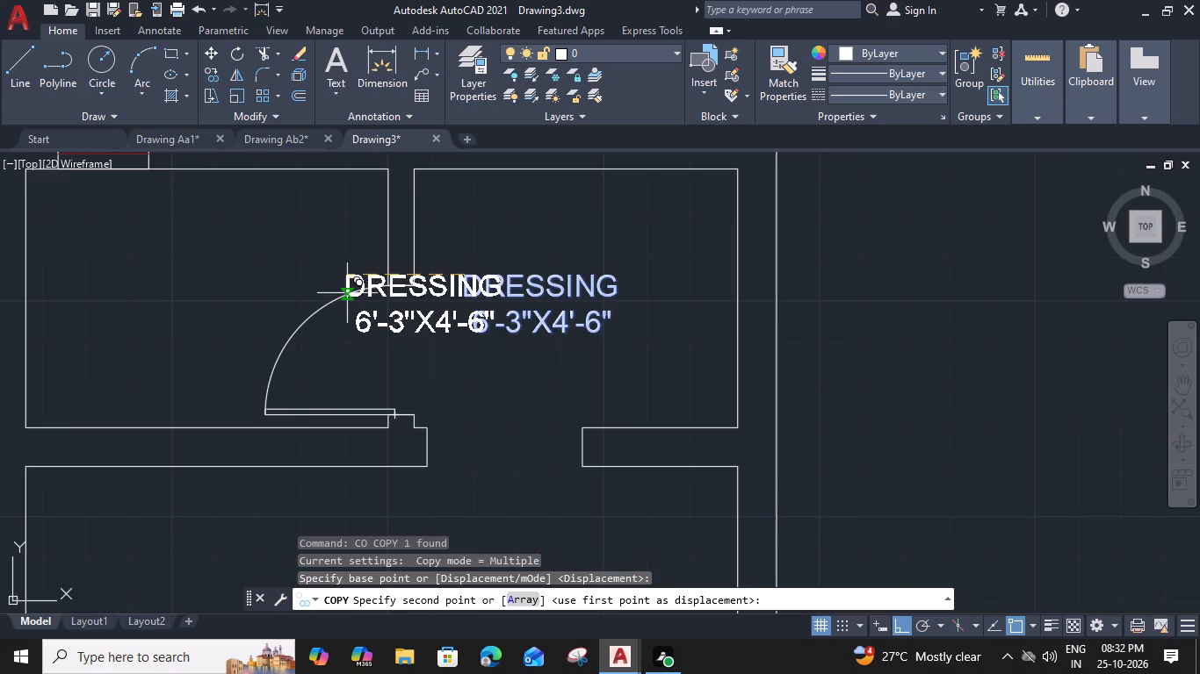
middle_drag(360, 297, 616, 291)
click(323, 289)
key(Escape)
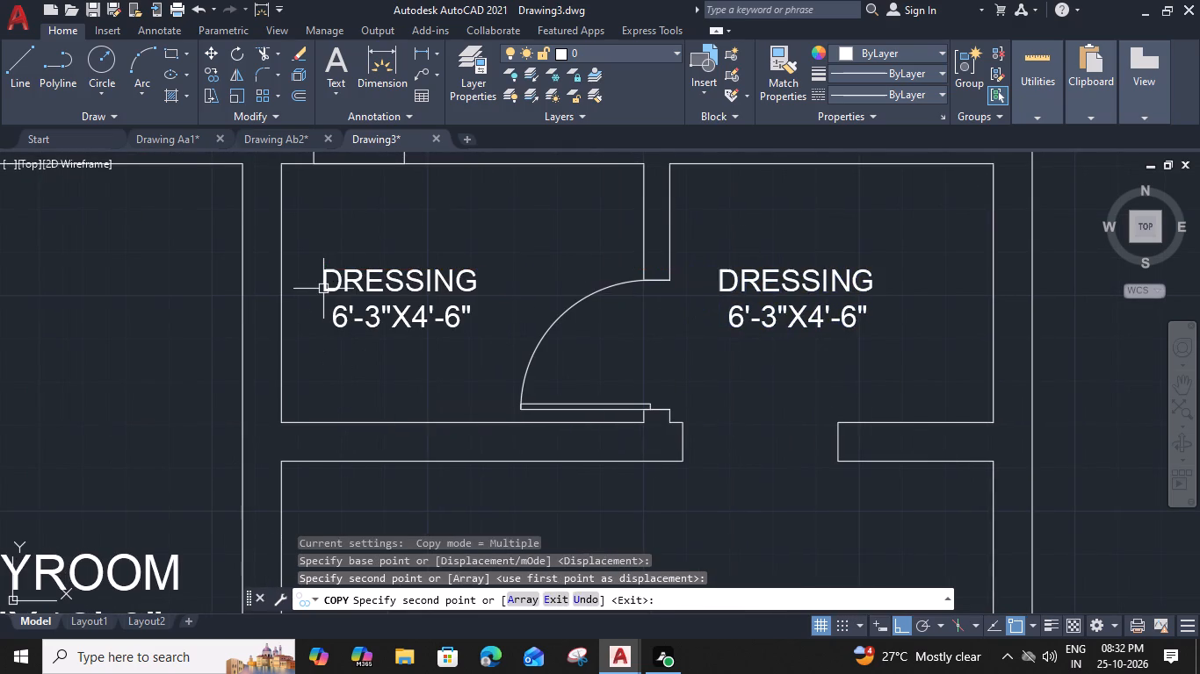
Change the size line of the copied DRESSING label in the adjoining room to 7'-0"X5'-0".
double_click(370, 276)
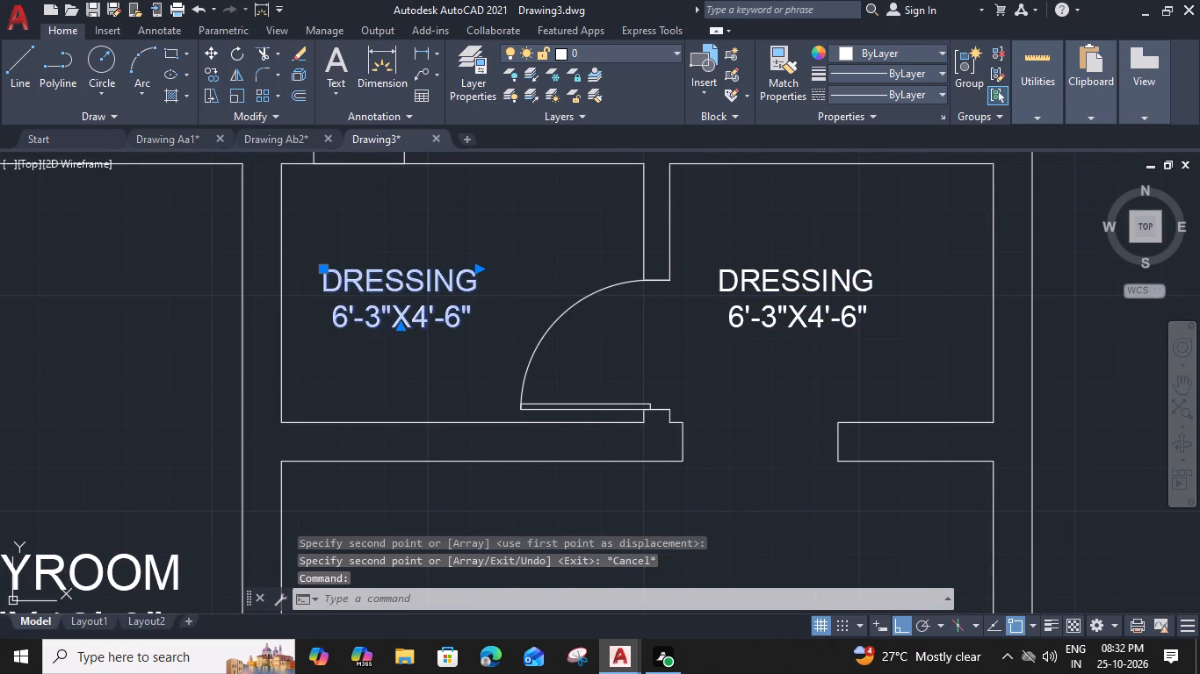
middle_drag(318, 333, 406, 341)
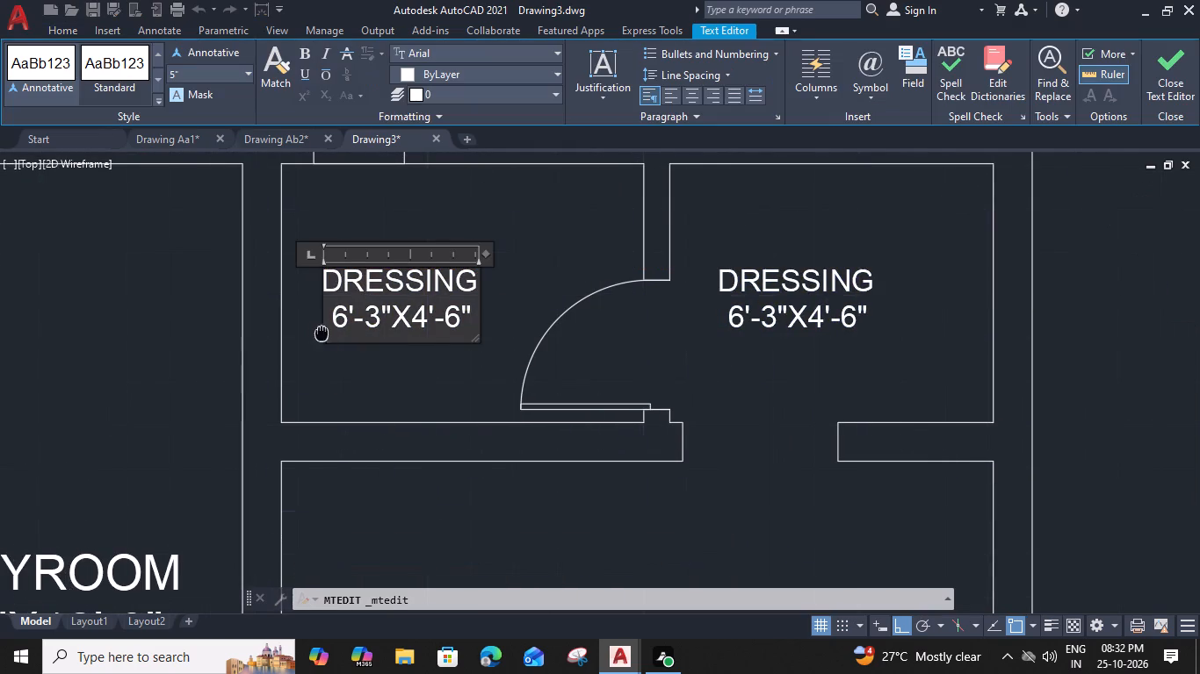
middle_drag(406, 341, 442, 361)
drag(468, 348, 458, 348)
key(7)
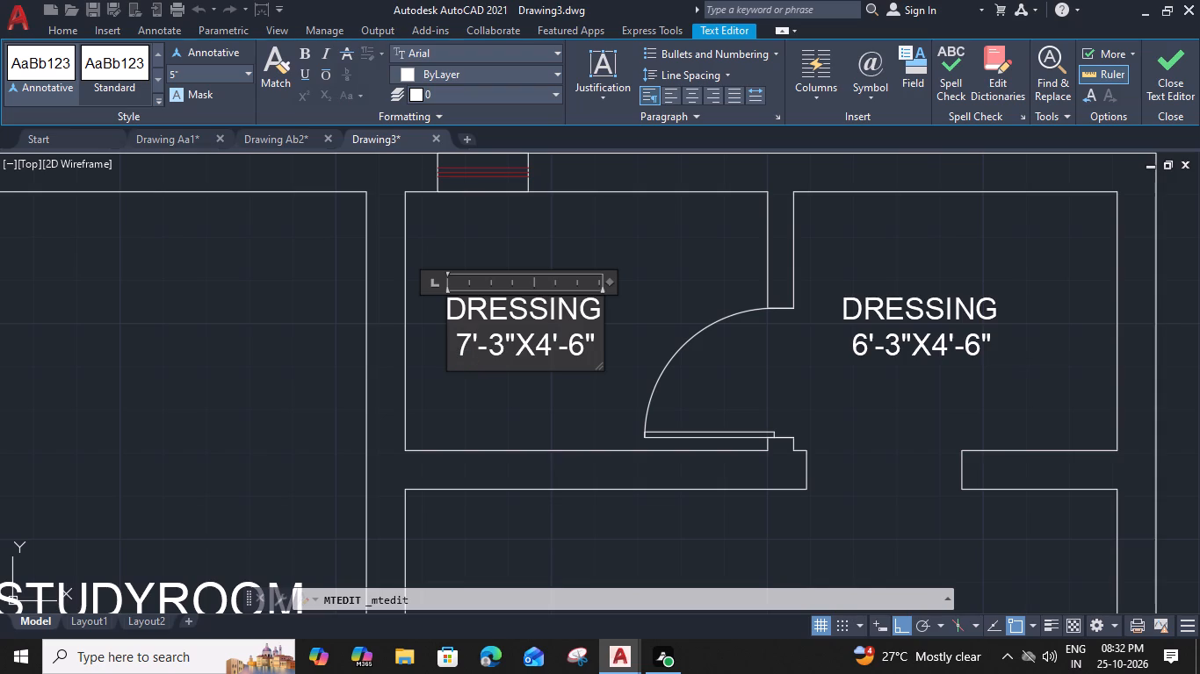
drag(498, 341, 490, 341)
key(0)
click(546, 347)
key(5)
click(572, 341)
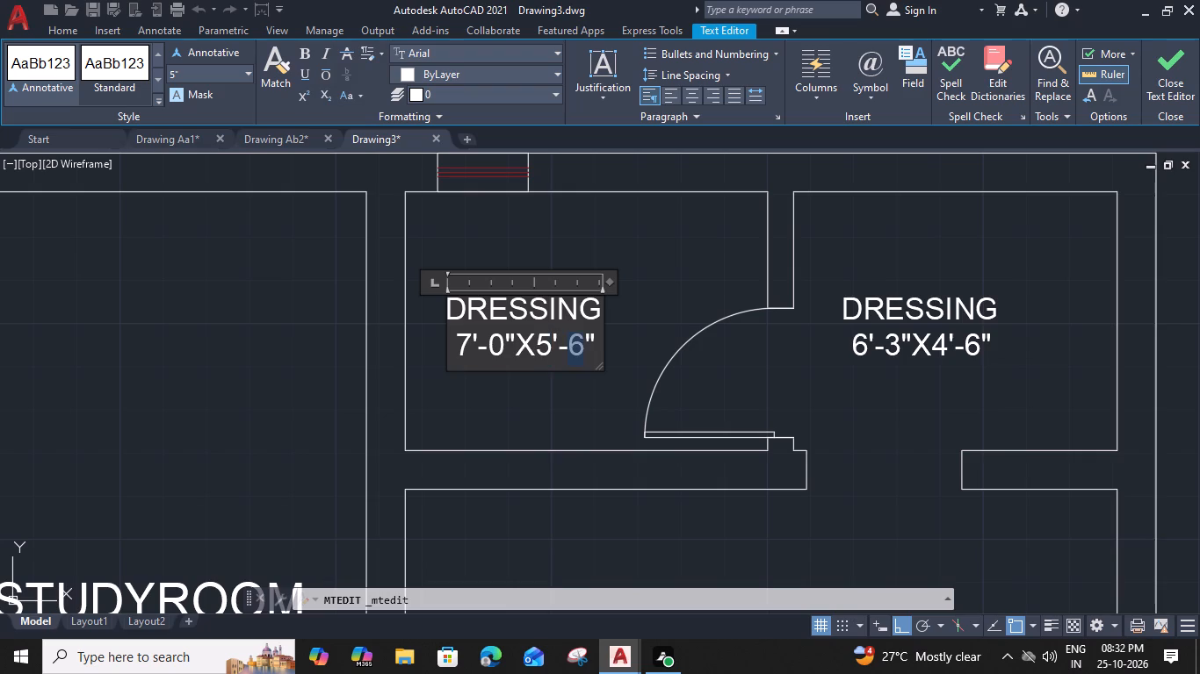
key(0)
Rename the 7'-0"X5'-0" label TOILET, indent the name two spaces, remove the size line's indent, and narrow the text box to about 2'-8".
middle_drag(408, 376, 435, 392)
scroll(574, 305, up, 2)
drag(704, 362, 313, 359)
text(TO)
key(i)
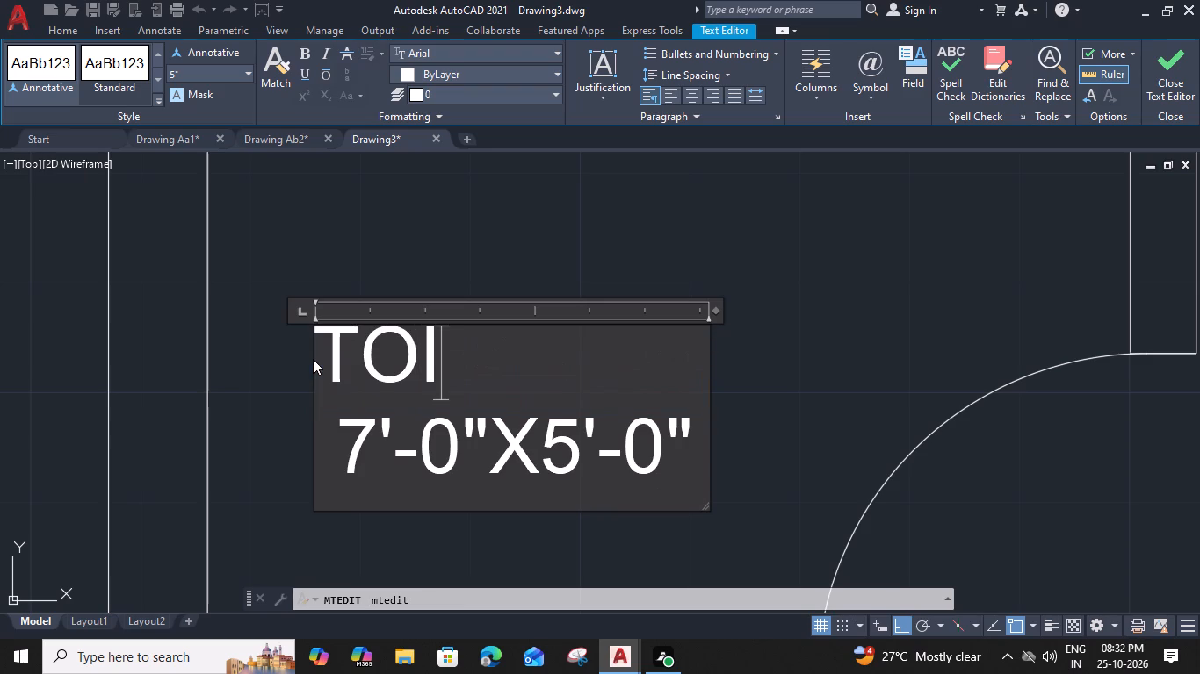
text(LET)
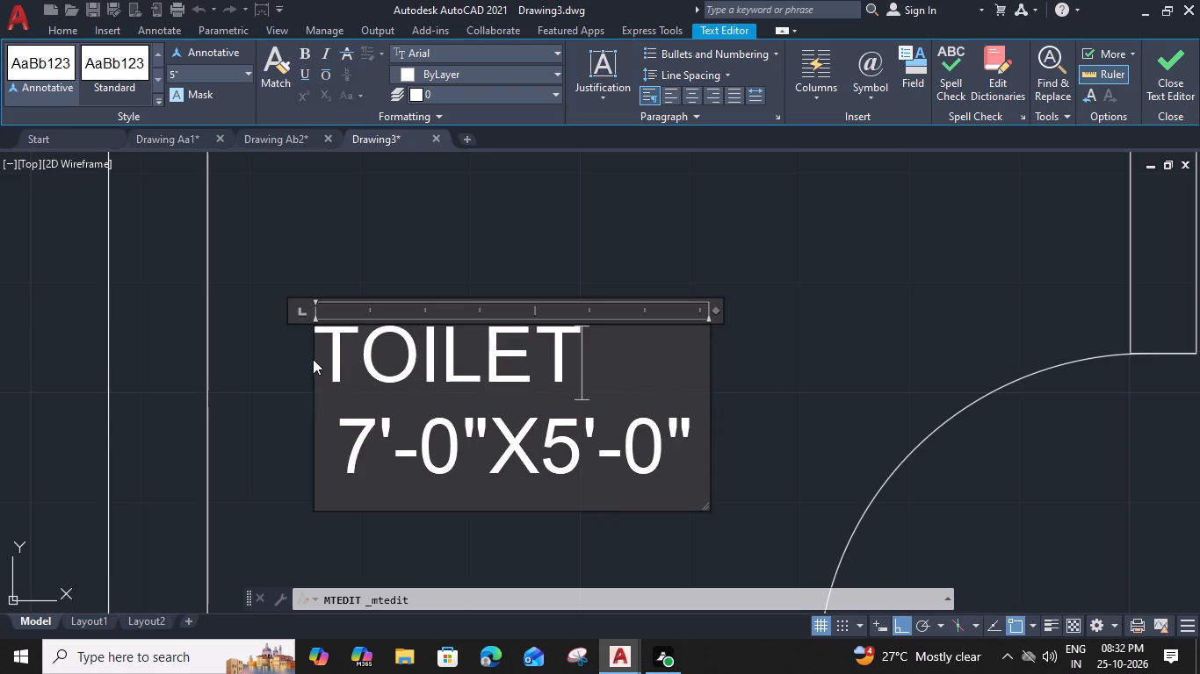
click(347, 444)
key(BackSpace)
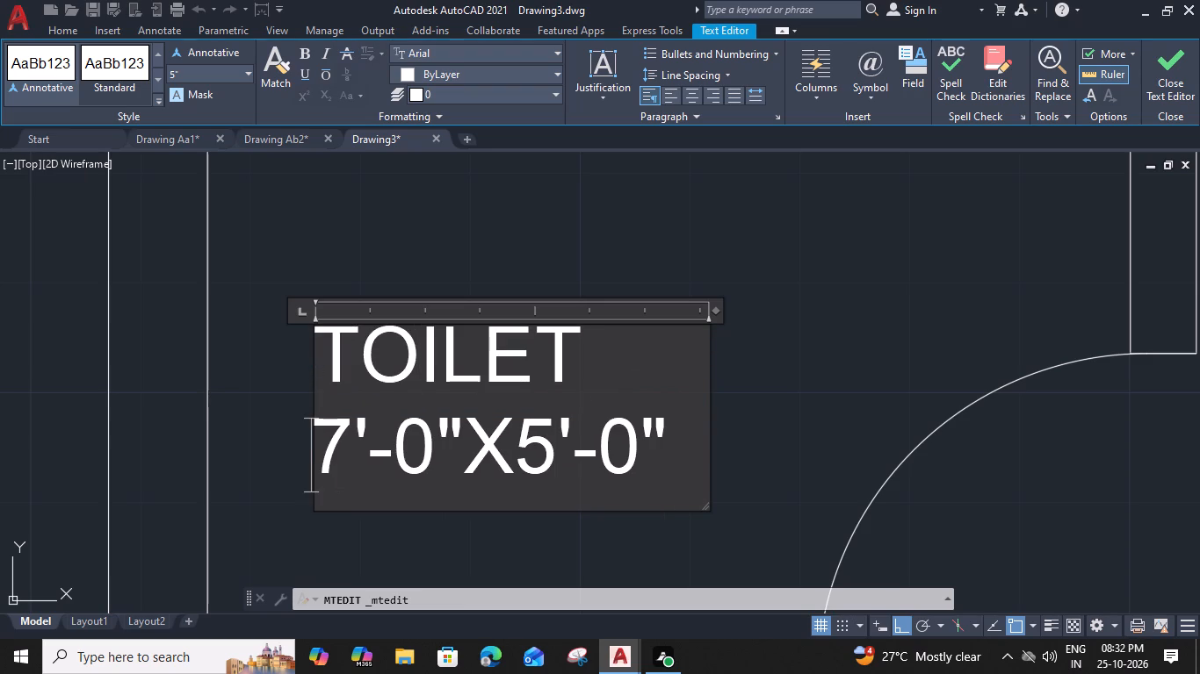
click(322, 376)
key(space)
key(space)
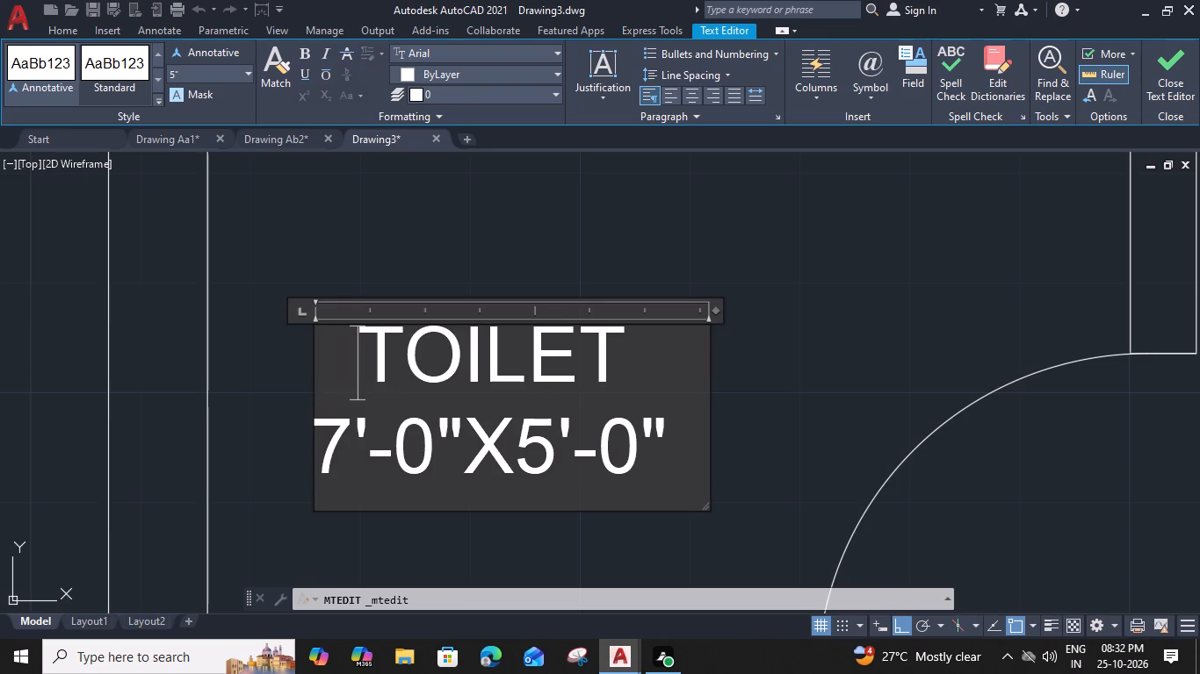
drag(717, 309, 682, 315)
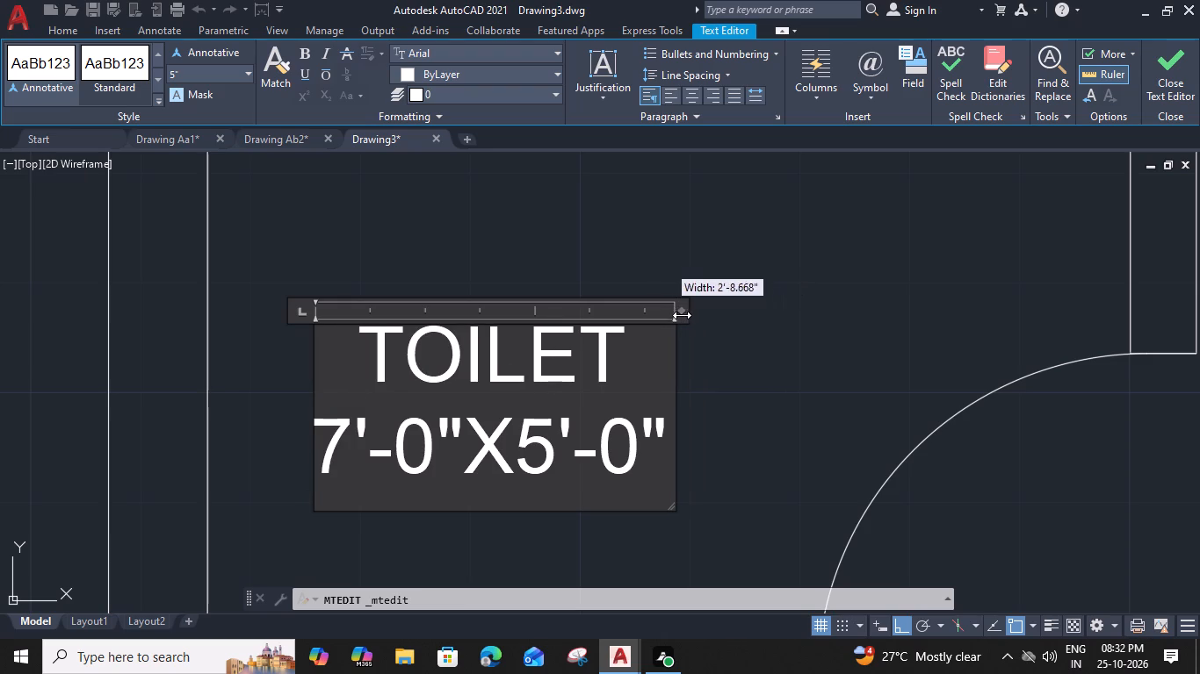
drag(682, 315, 679, 315)
click(705, 383)
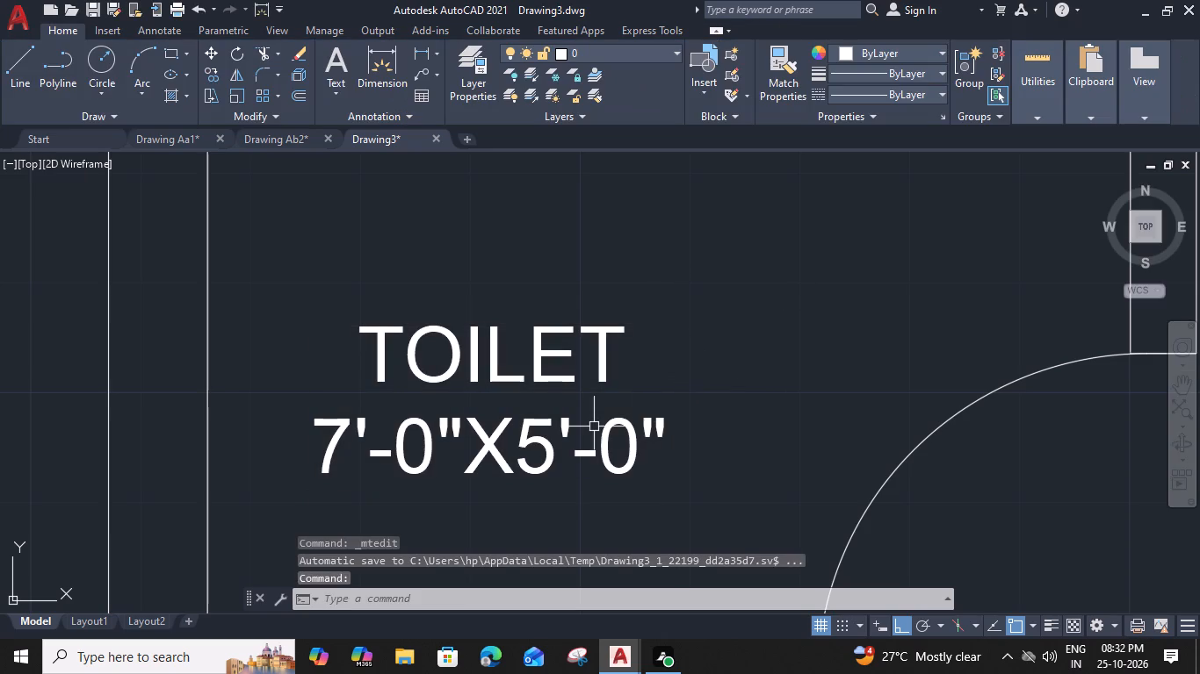
Copy the TOILET label horizontally across the study room into the matching room beside the door above BEDROOM-2.
click(324, 474)
key(c)
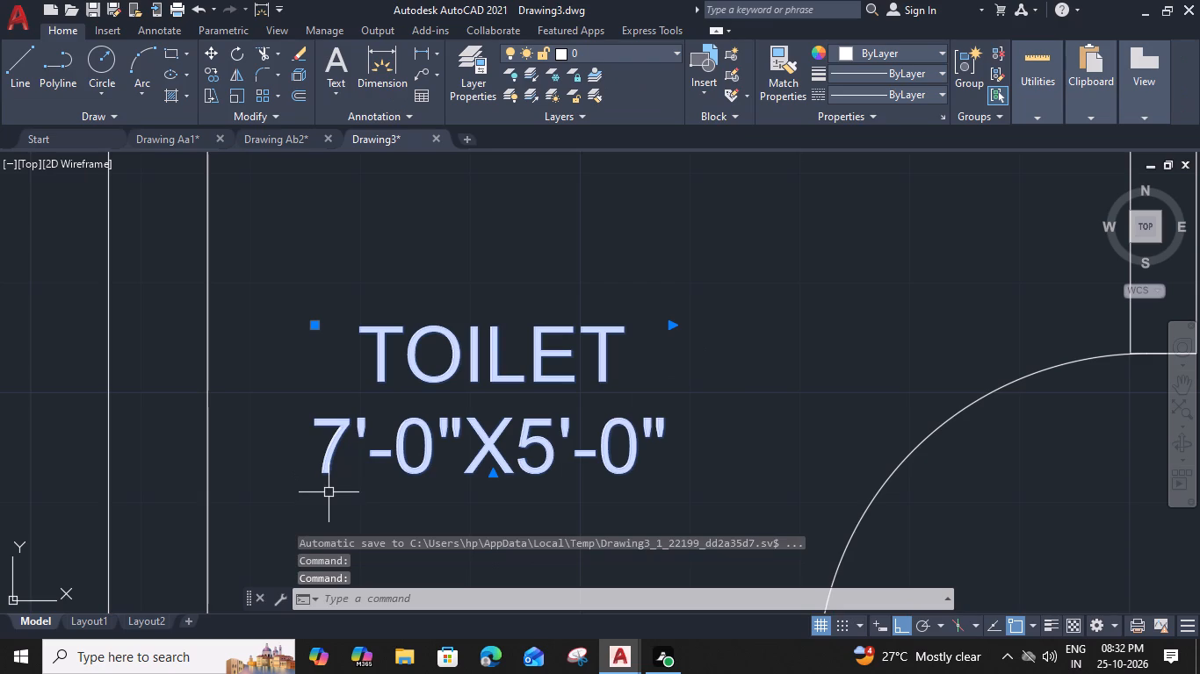
key(o)
key(space)
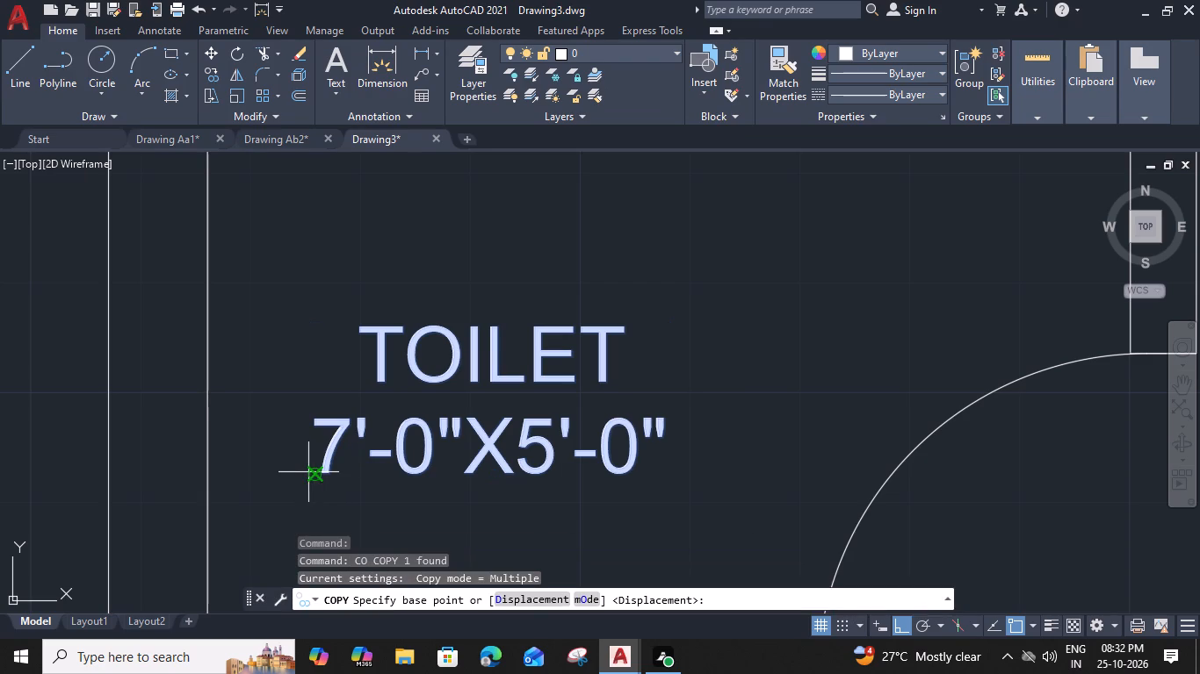
click(310, 473)
scroll(310, 473, down, 2)
middle_drag(286, 481, 719, 422)
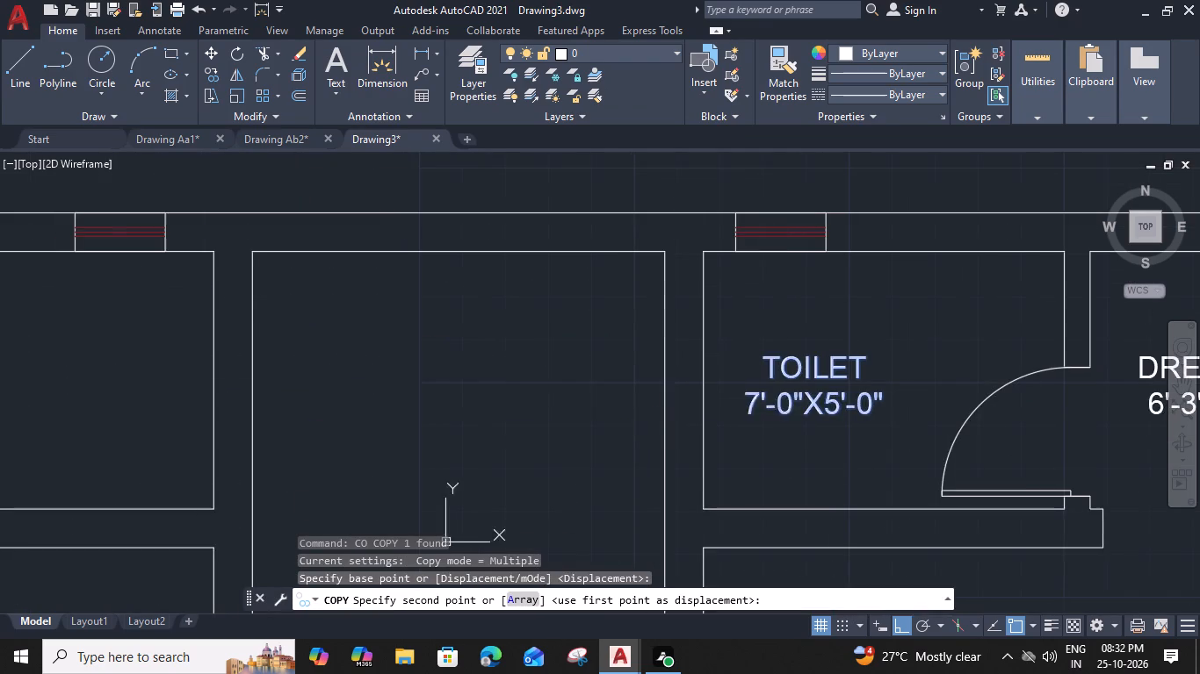
middle_drag(465, 423, 947, 364)
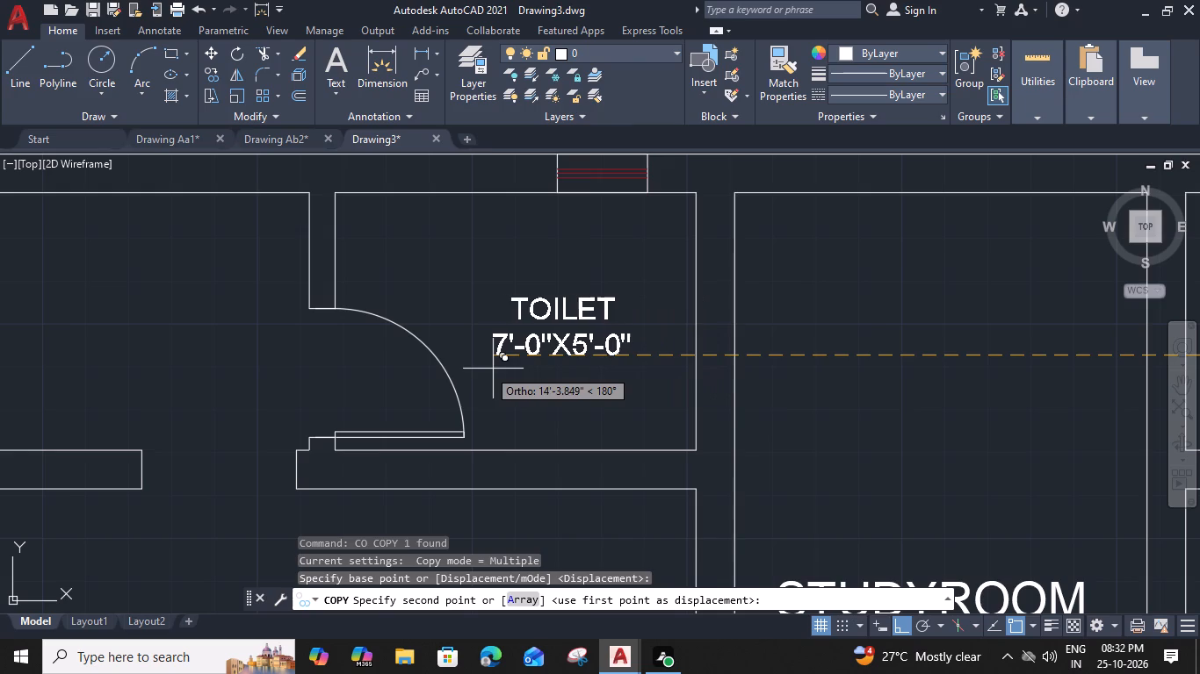
click(476, 365)
key(Escape)
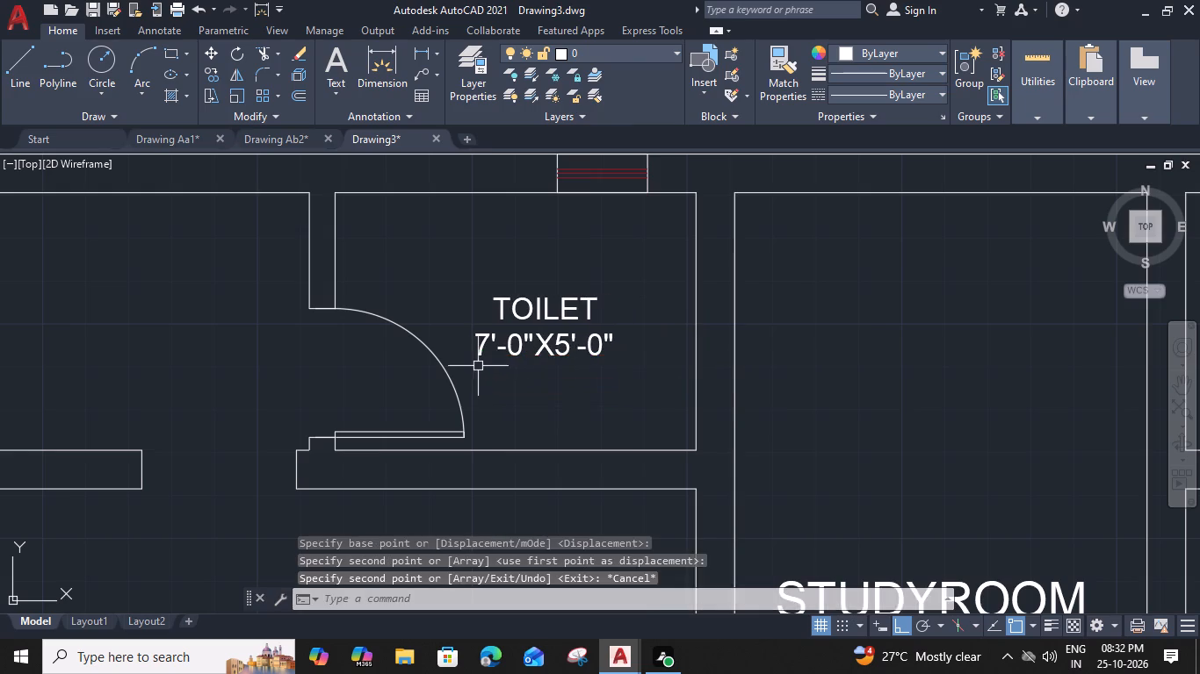
Copy the DRESSING label horizontally into the empty corner room above BEDROOM-2.
scroll(498, 365, down, 2)
click(951, 344)
key(c)
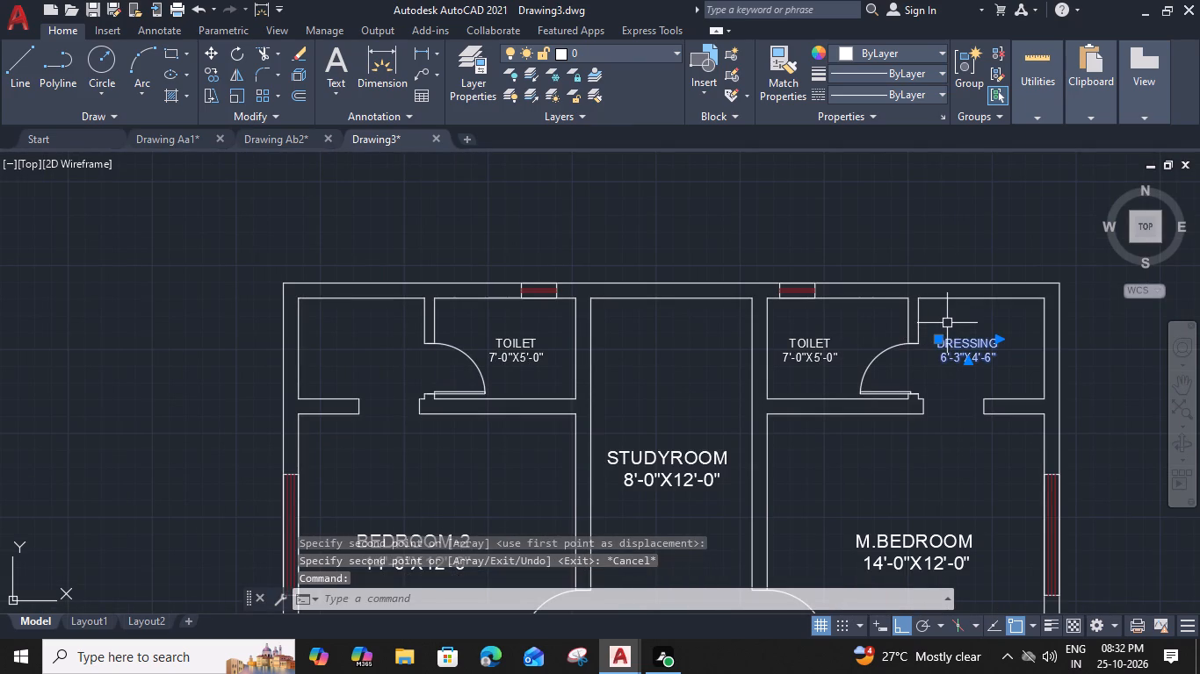
text(O)
key(space)
click(937, 362)
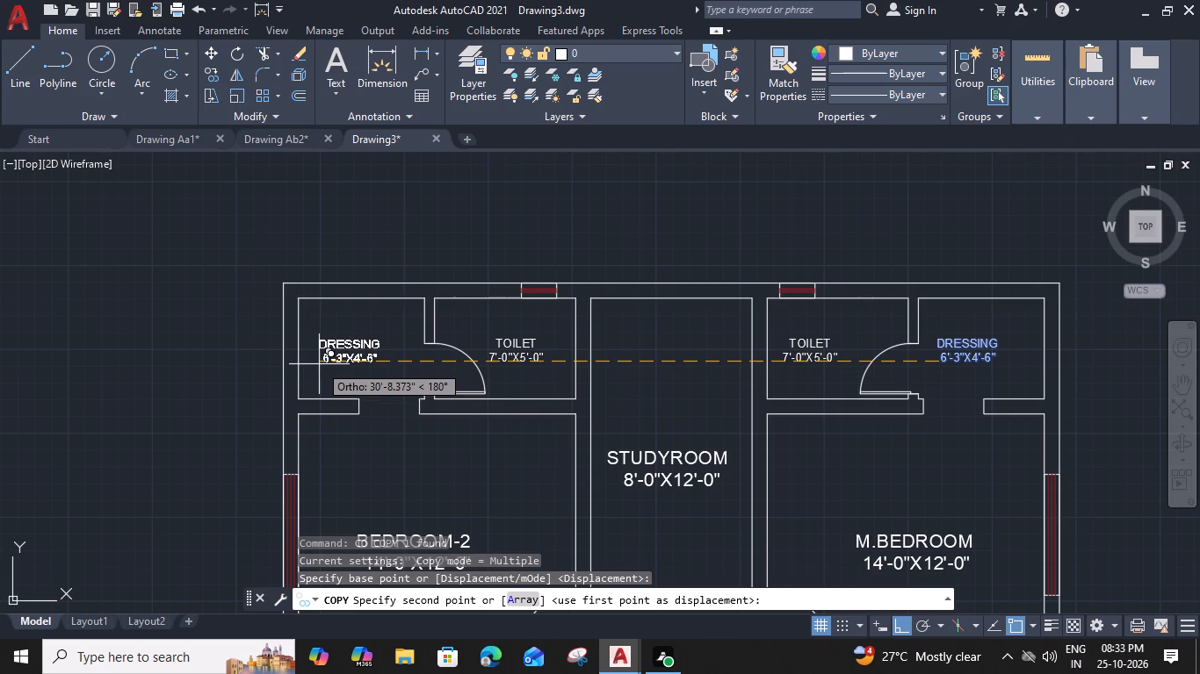
click(348, 369)
key(Escape)
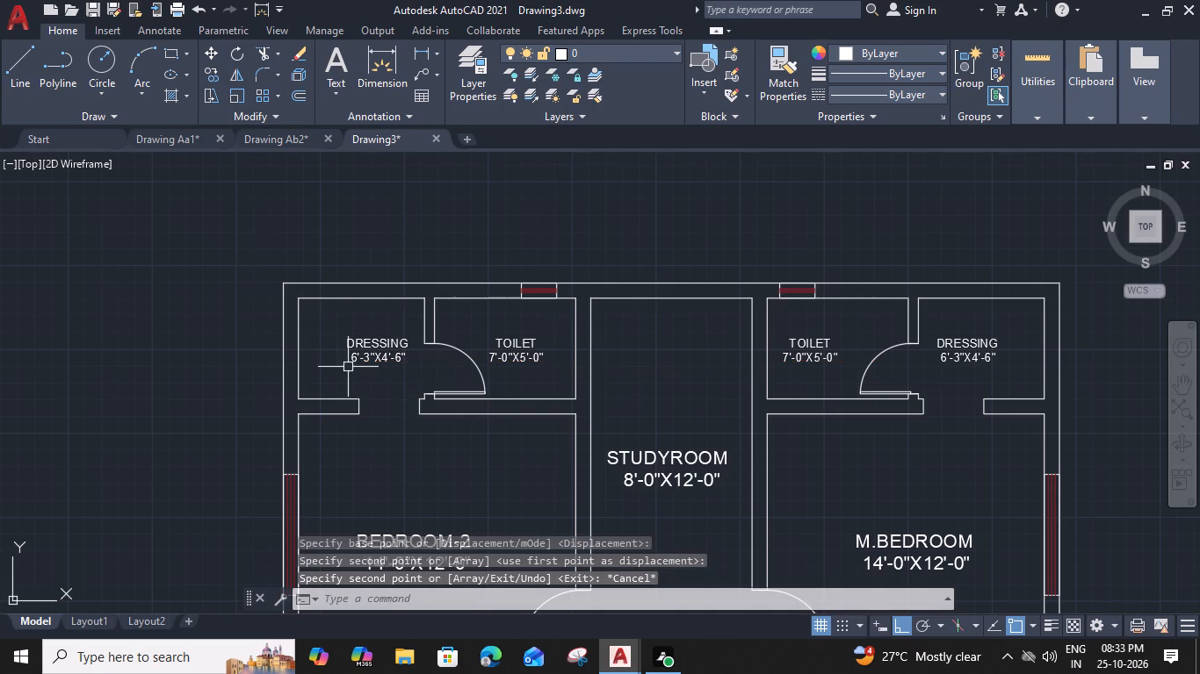
Copy the TOILET label above BEDROOM-2 straight down to the level of the small room between BEDROOM-3 and the HALL.
click(492, 359)
key(c)
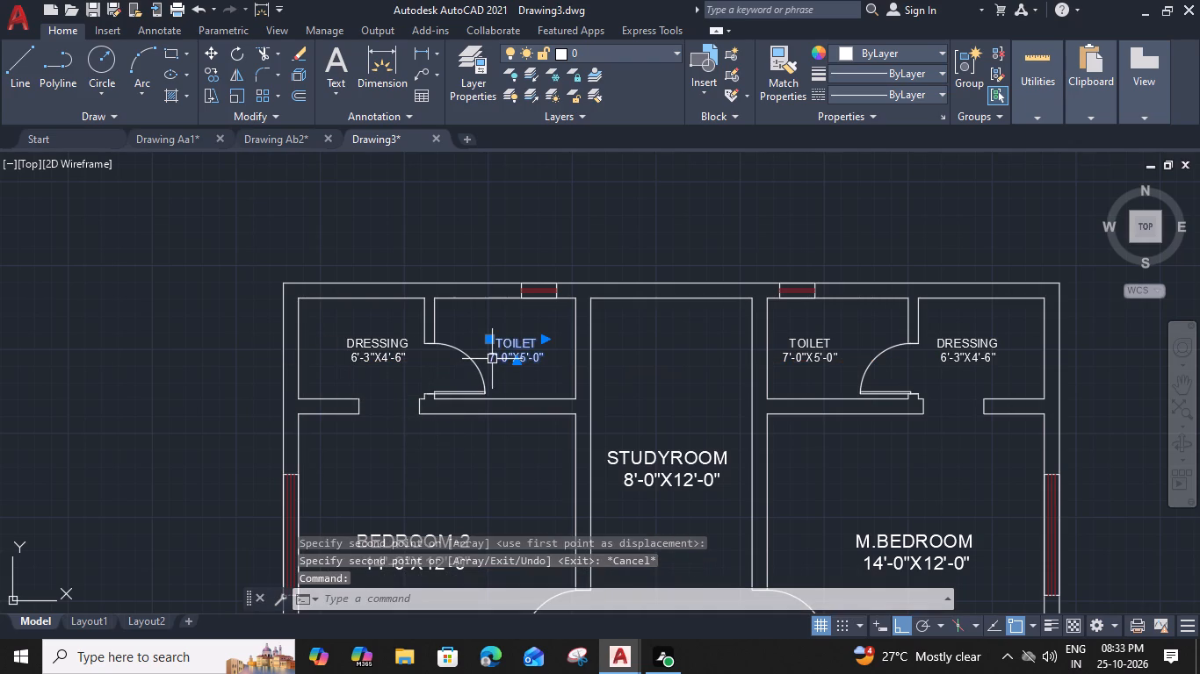
text(O)
key(space)
click(549, 362)
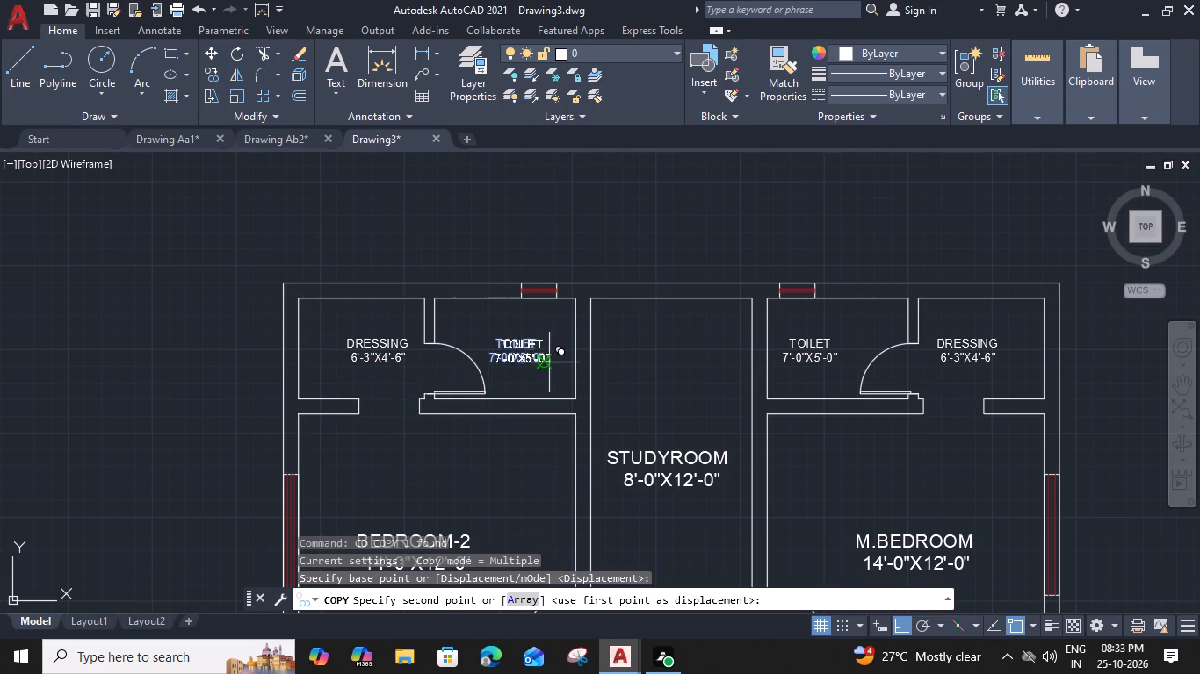
middle_drag(542, 521, 520, 333)
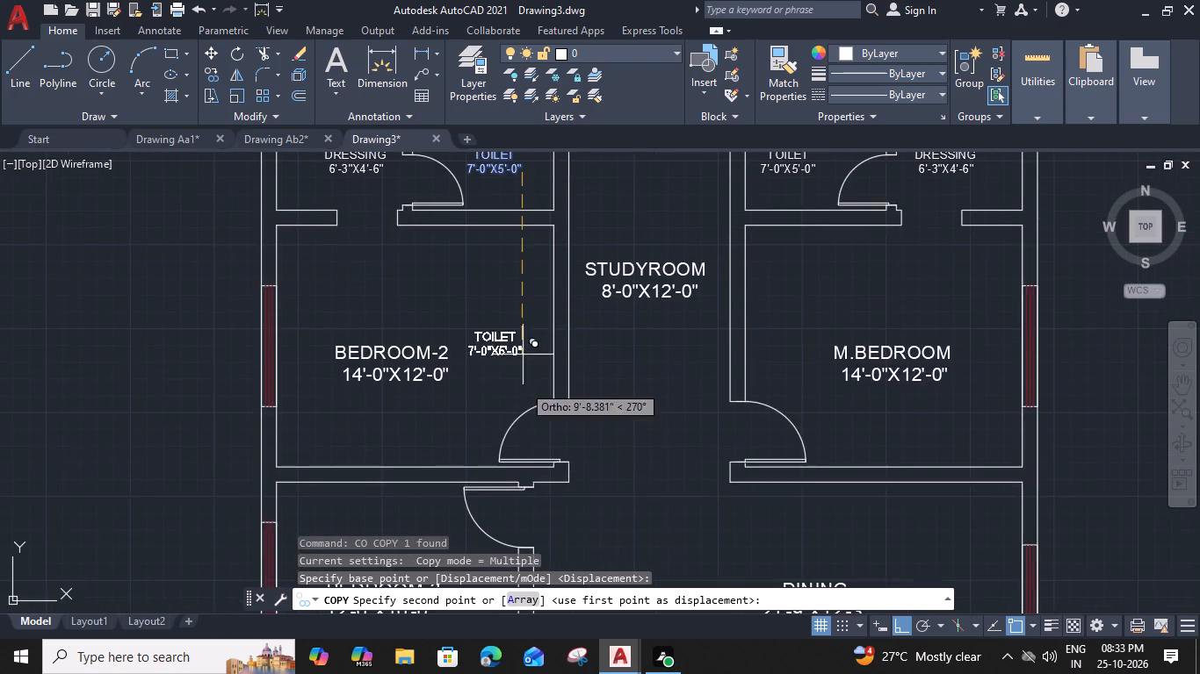
middle_drag(523, 470, 520, 336)
middle_drag(490, 472, 503, 290)
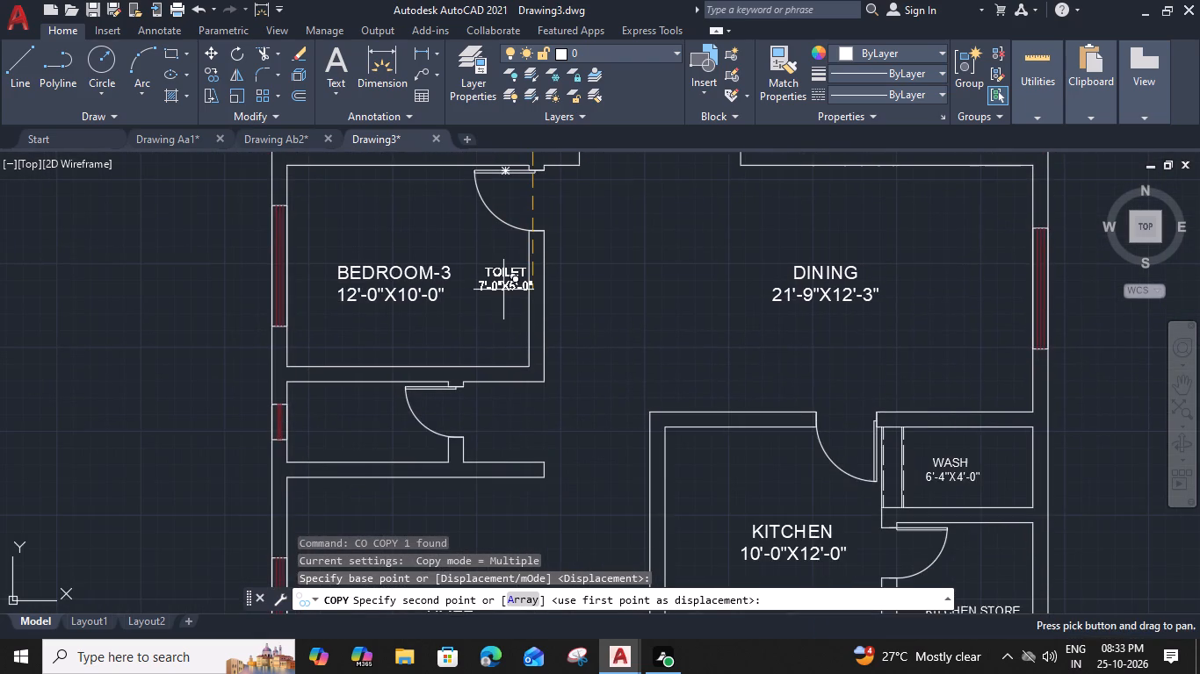
middle_drag(488, 453, 497, 404)
click(532, 387)
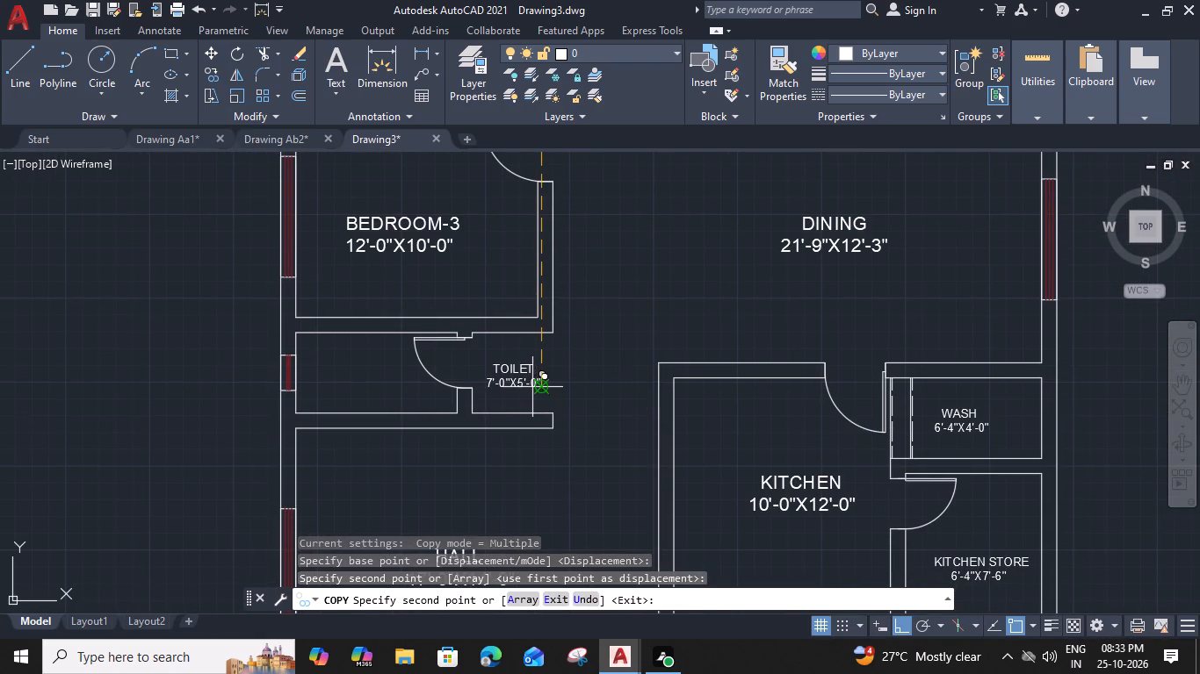
key(Escape)
key(Escape)
Move the copied TOILET label horizontally past the door into the small windowed room below BEDROOM-3.
click(493, 385)
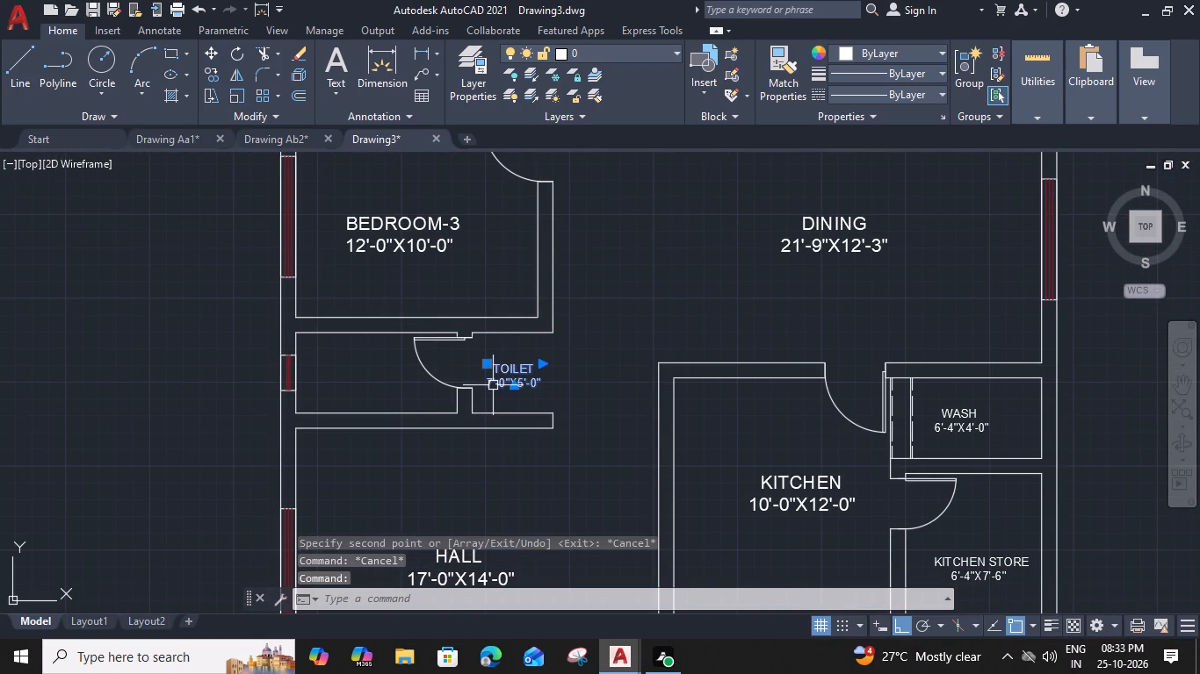
text(M)
key(space)
scroll(493, 388, up, 2)
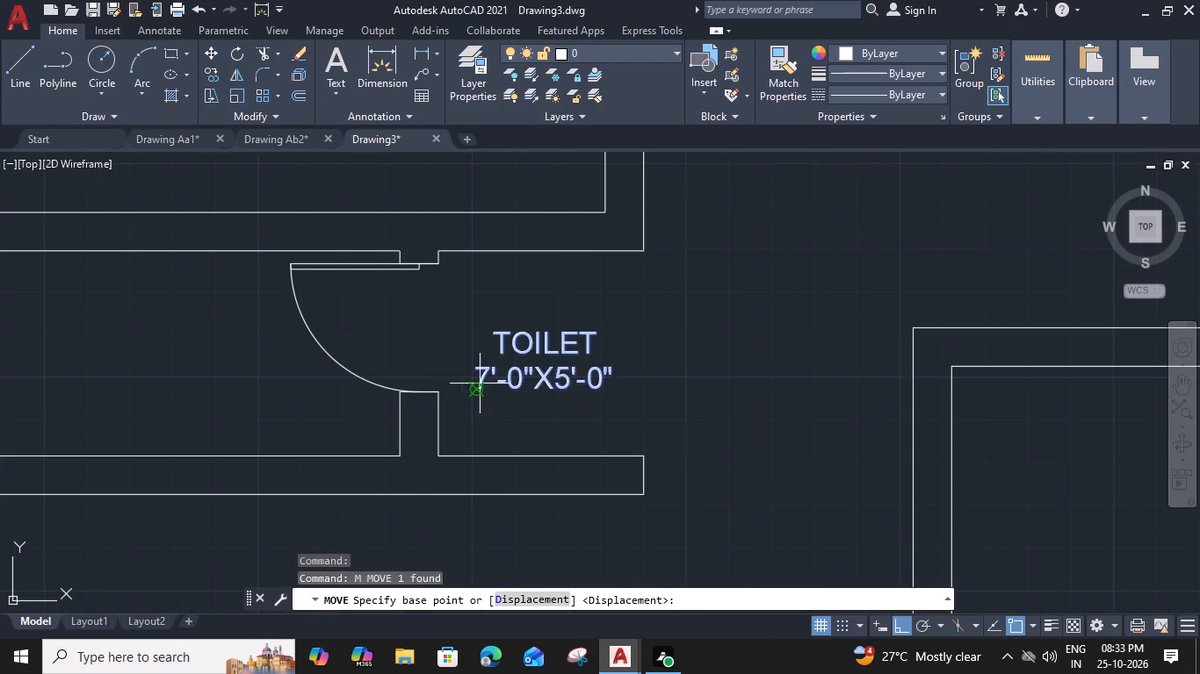
click(475, 391)
middle_drag(277, 417, 713, 360)
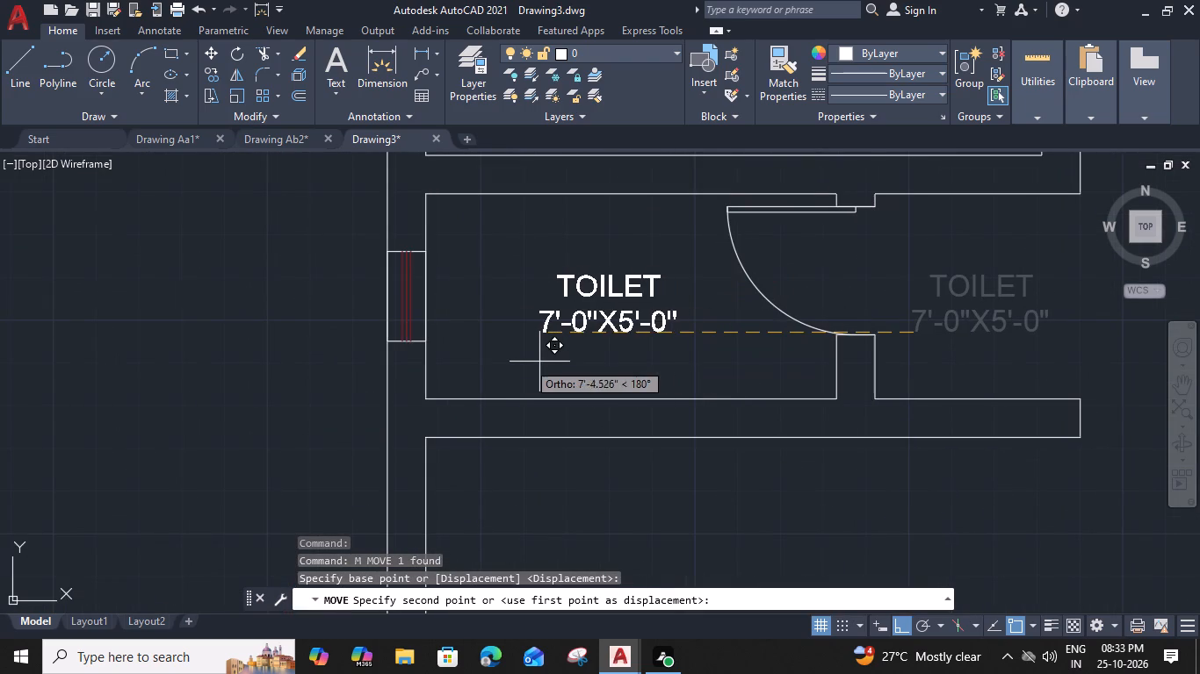
click(495, 356)
key(Escape)
Change the size line of the TOILET label below BEDROOM-3 to 8'-0"X4'-0".
double_click(510, 316)
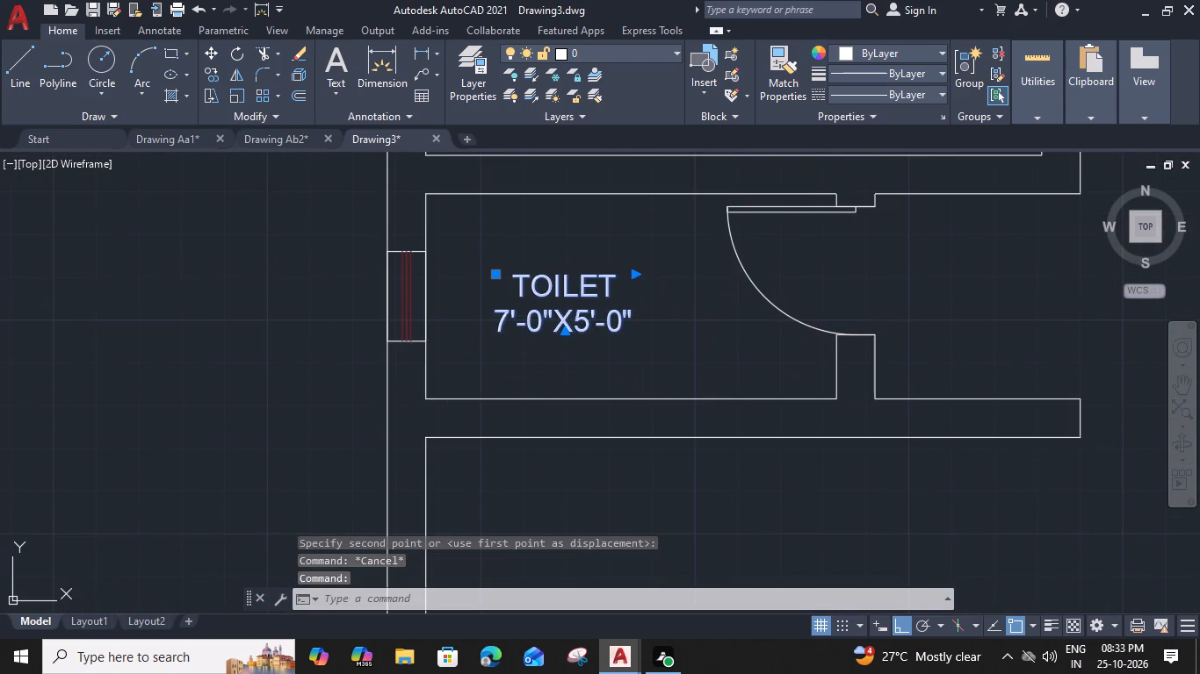
scroll(510, 317, up, 2)
drag(489, 325, 496, 328)
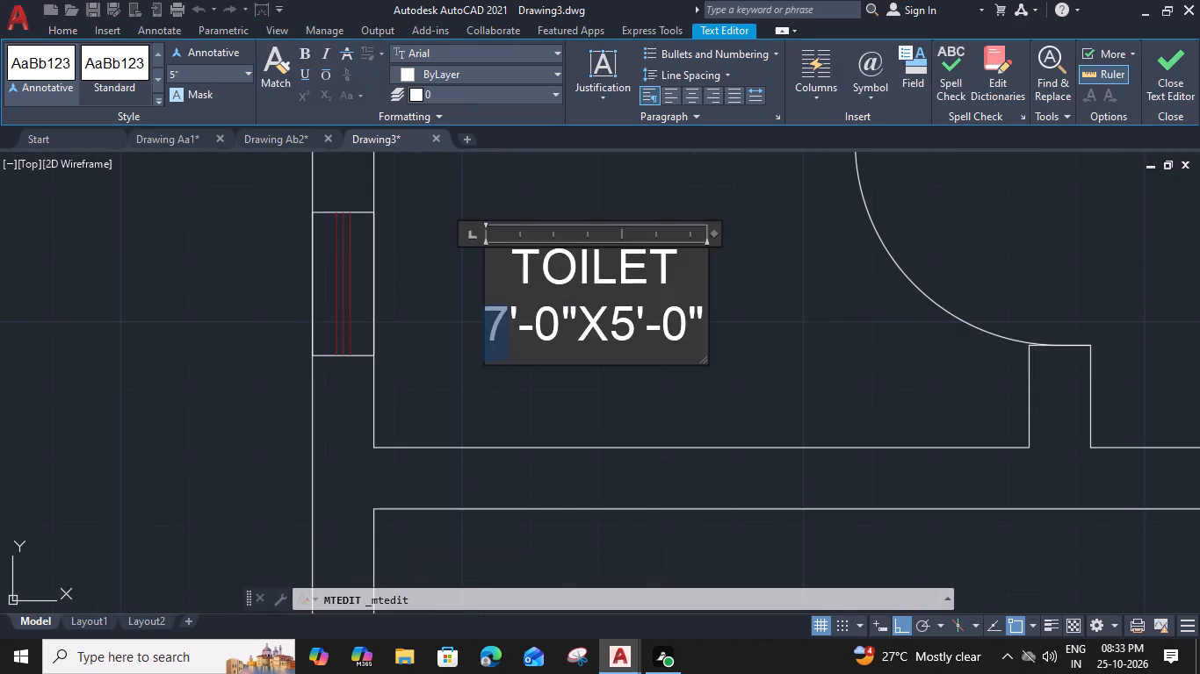
drag(496, 328, 502, 328)
key(8)
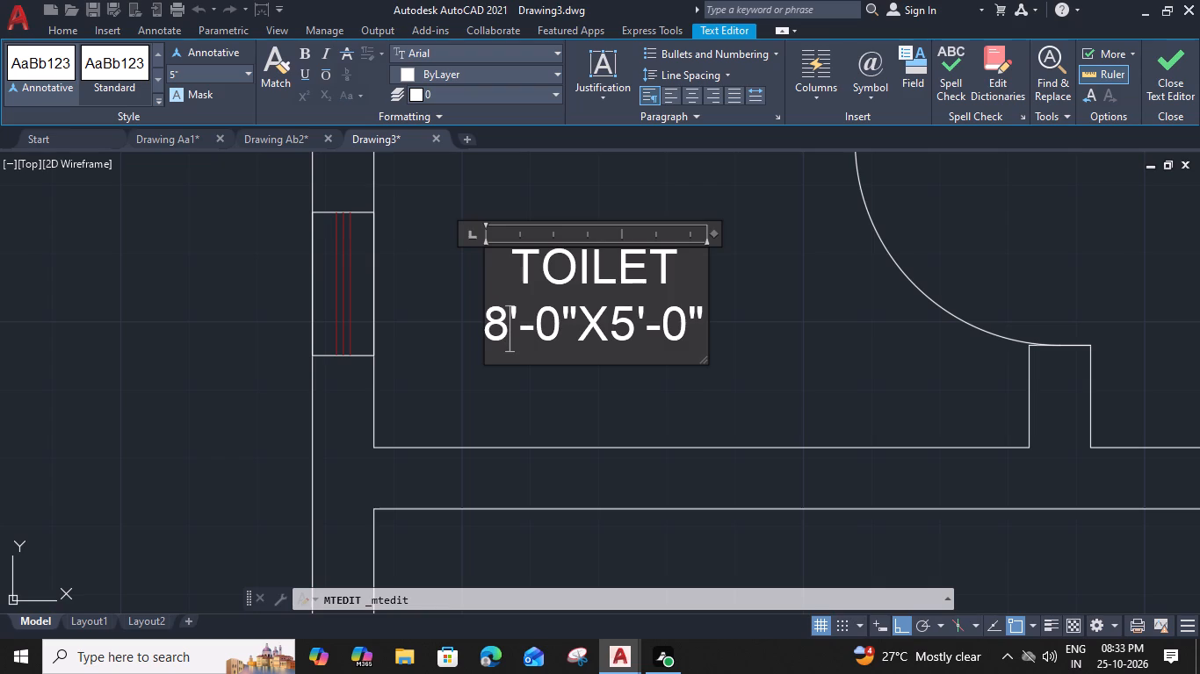
drag(629, 328, 618, 328)
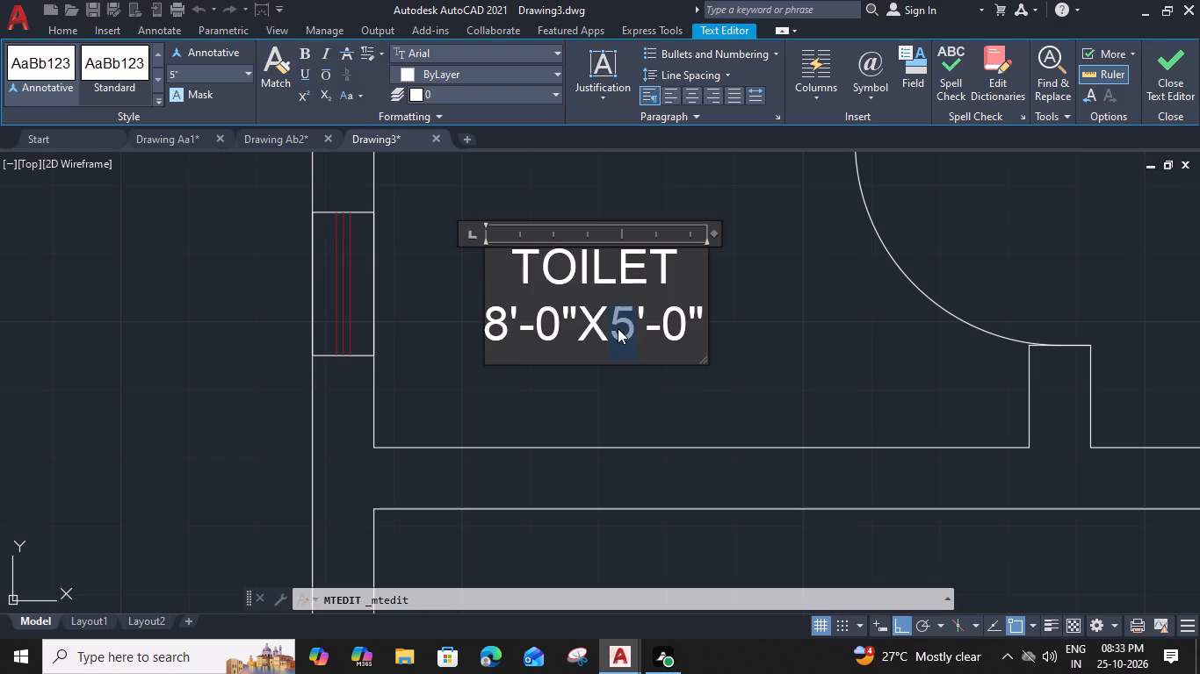
key(4)
click(697, 380)
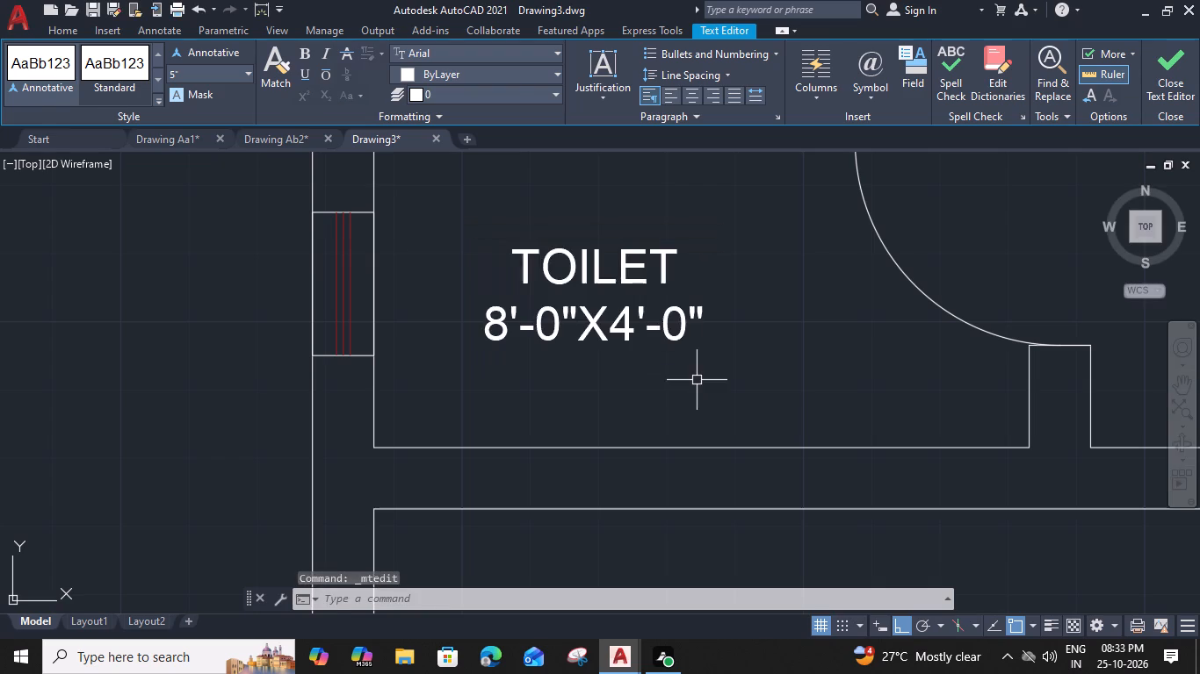
Copy the KITCHEN label straight down into the large empty space below the kitchen.
scroll(697, 380, down, 2)
scroll(756, 451, down, 3)
middle_drag(769, 477, 763, 435)
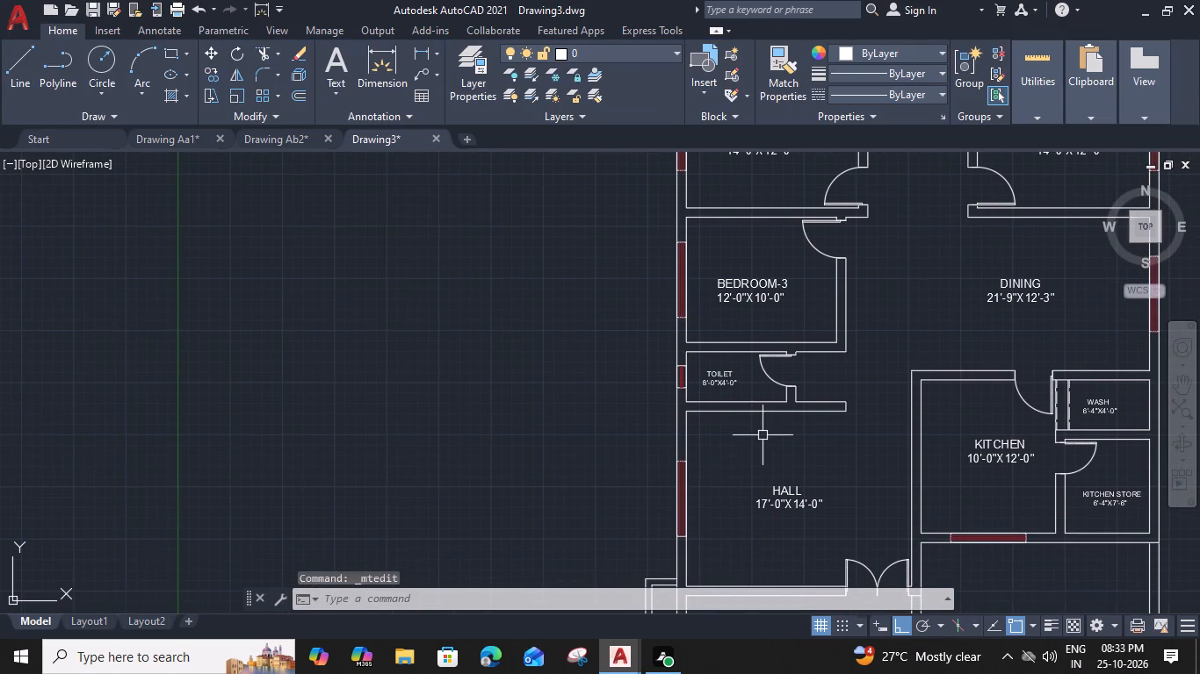
scroll(845, 333, down, 1)
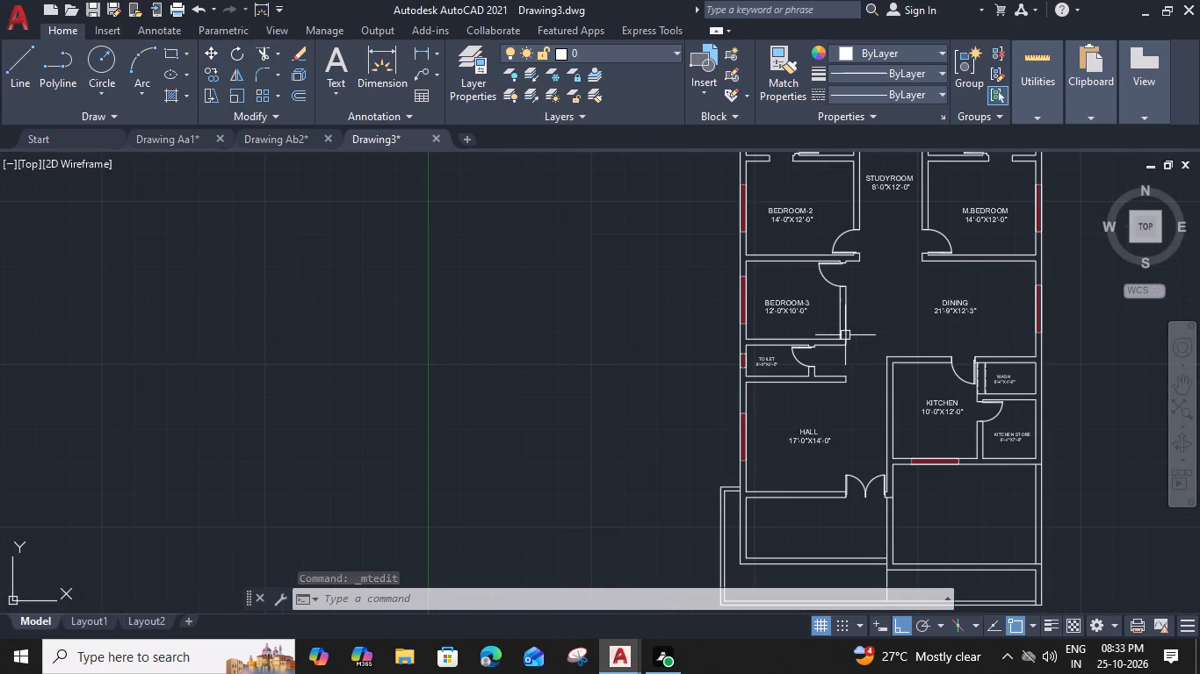
middle_drag(855, 356, 772, 315)
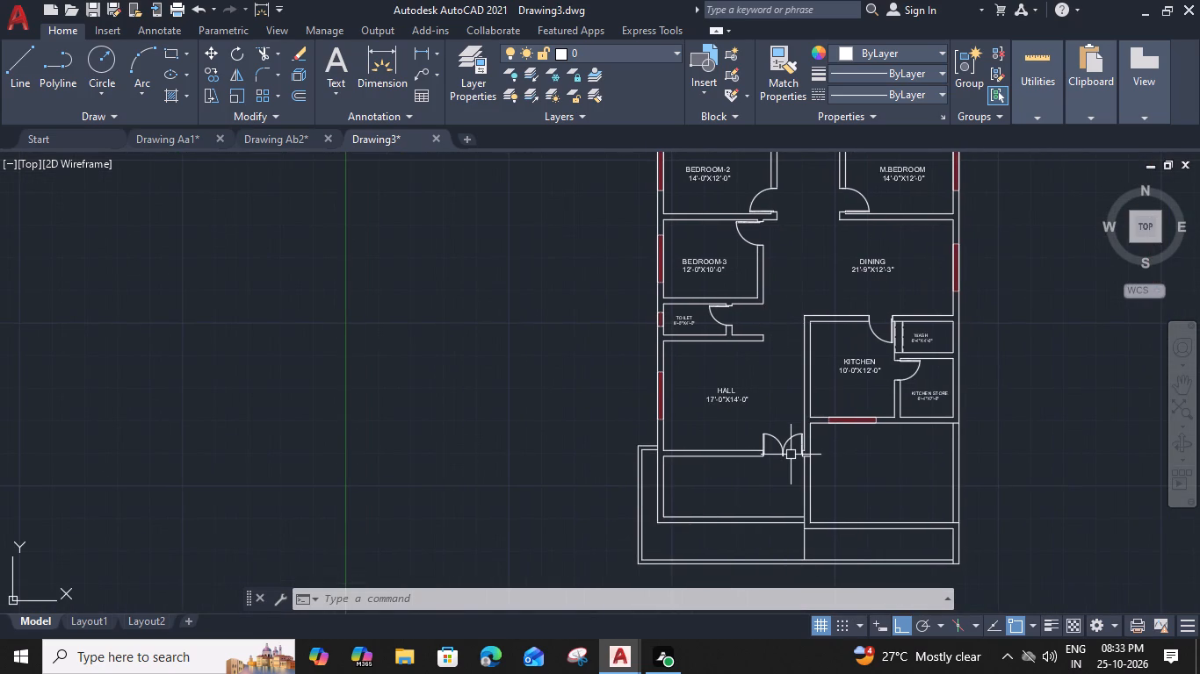
middle_drag(782, 532, 734, 486)
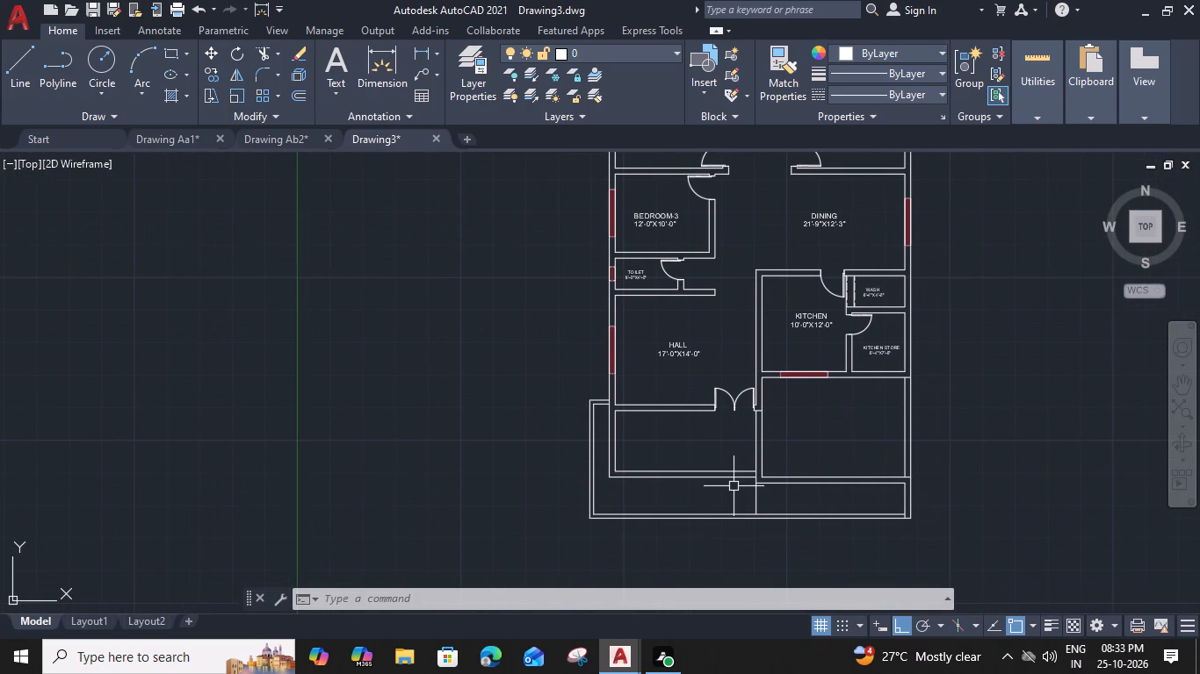
middle_drag(808, 455, 726, 467)
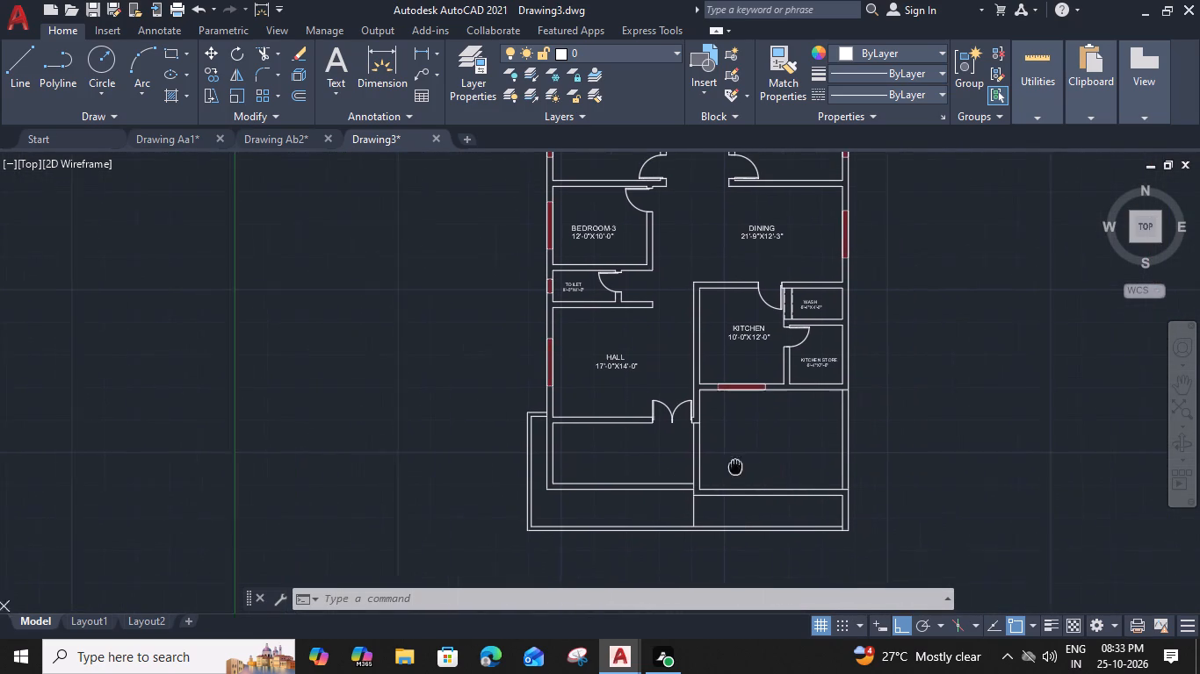
middle_drag(726, 467, 715, 468)
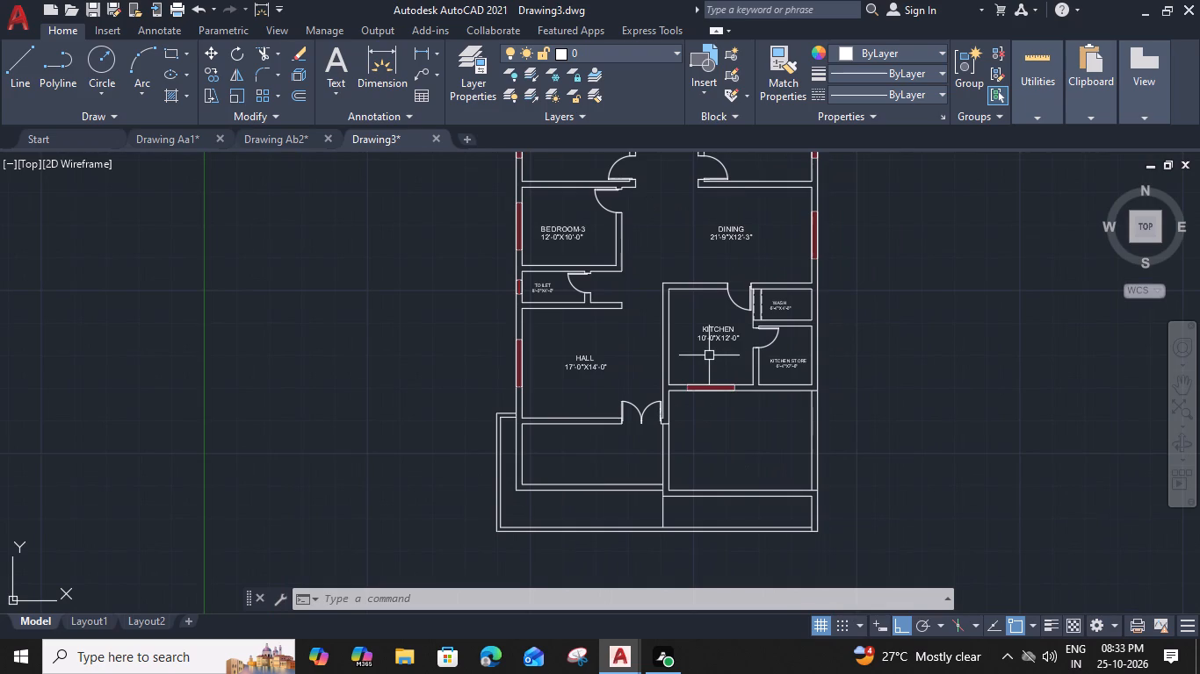
click(716, 341)
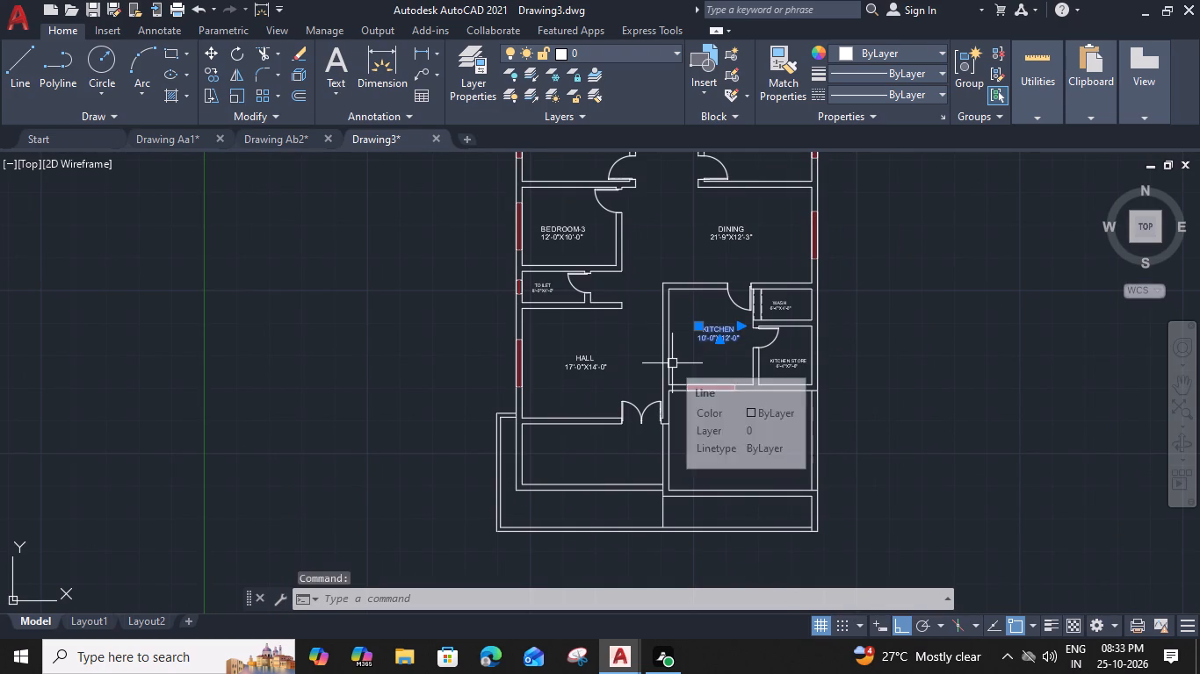
text(CO)
key(space)
scroll(672, 363, up, 2)
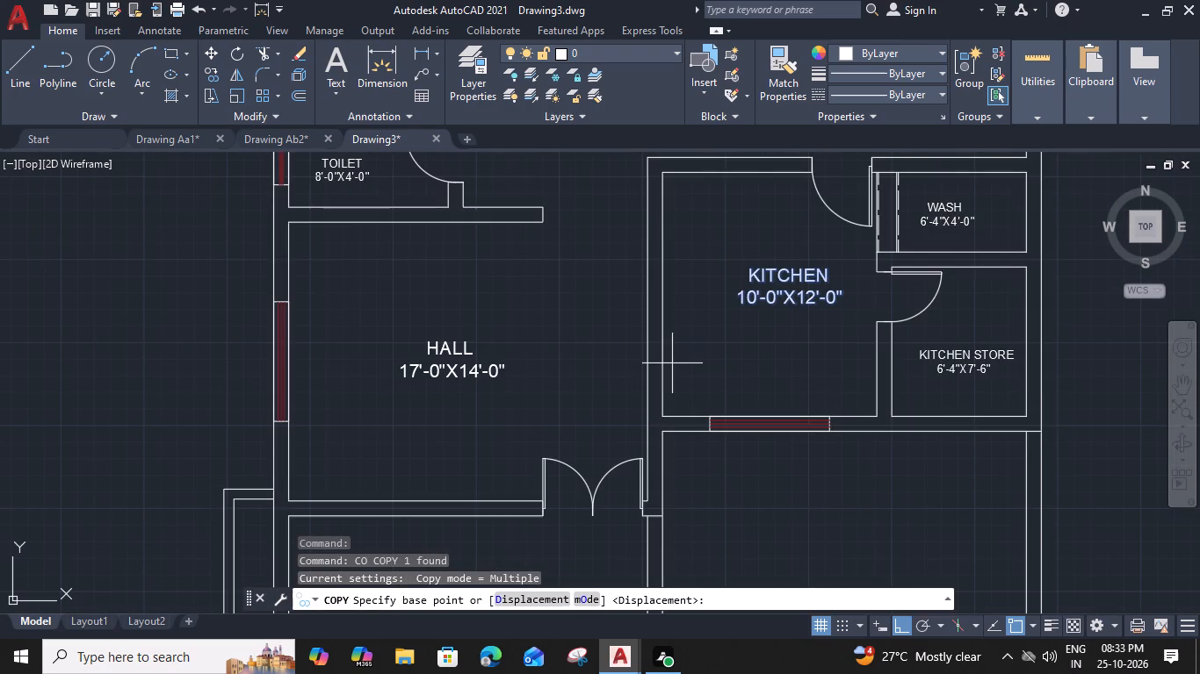
click(737, 308)
middle_drag(746, 426, 698, 246)
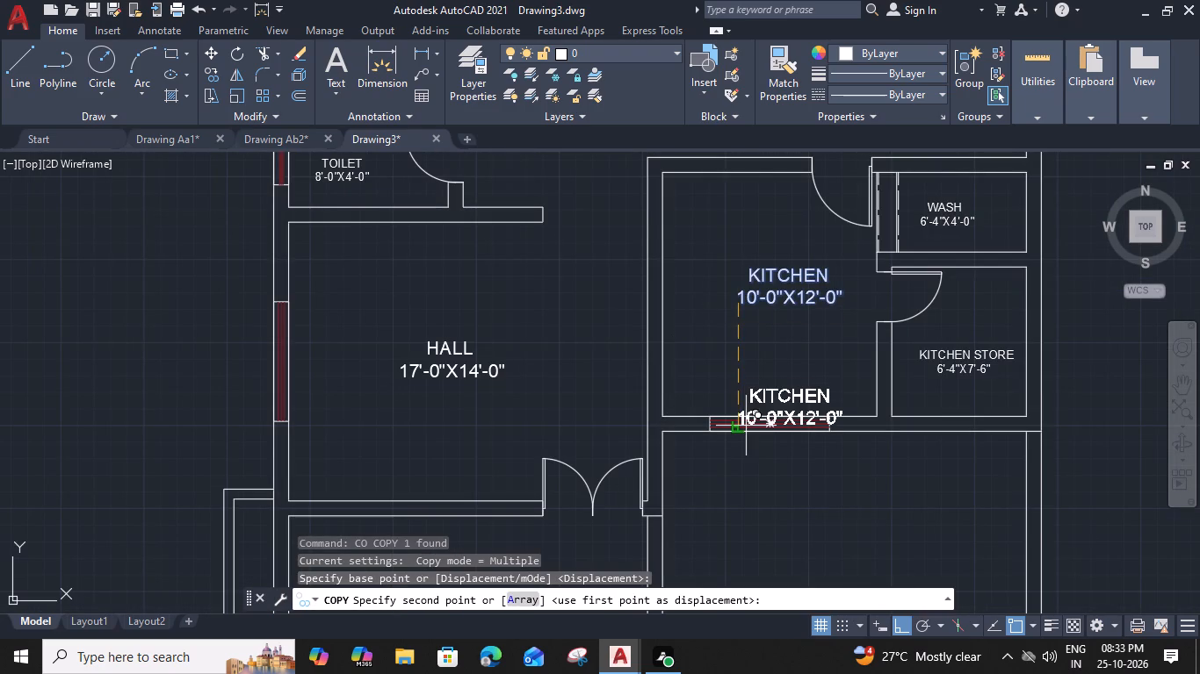
click(709, 384)
key(Escape)
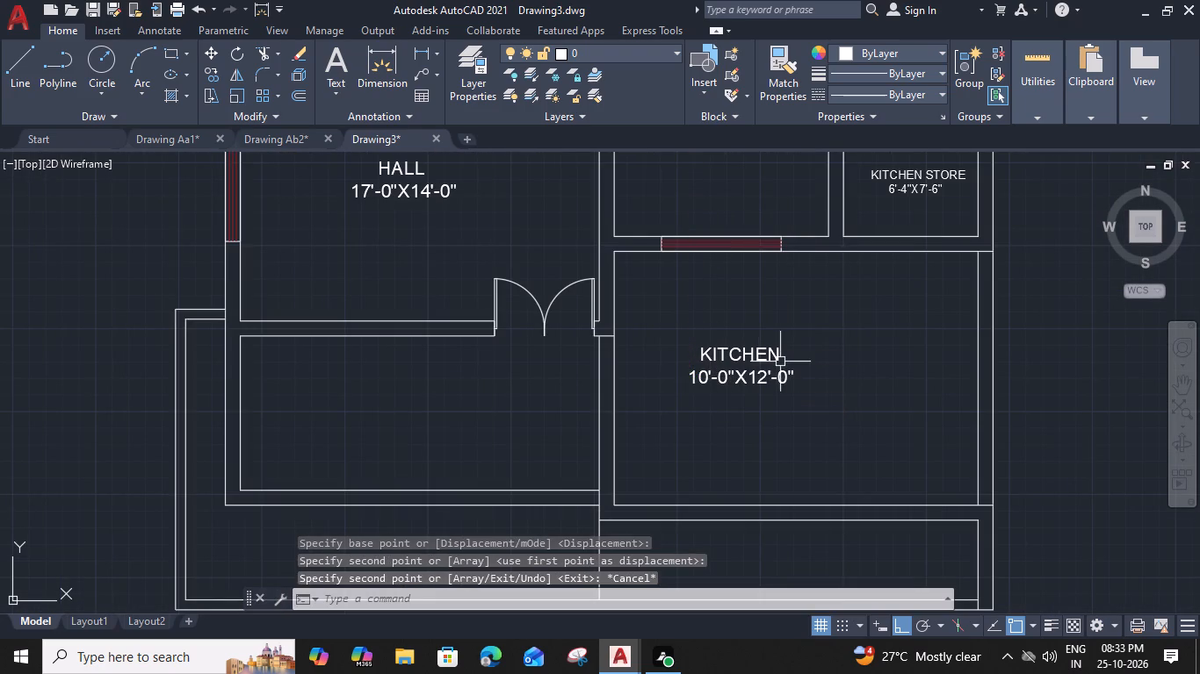
Change the copied label below the kitchen to PORCH with size 17'-0"X7'-9" and narrow its text frame to fit.
double_click(777, 358)
scroll(777, 358, up, 3)
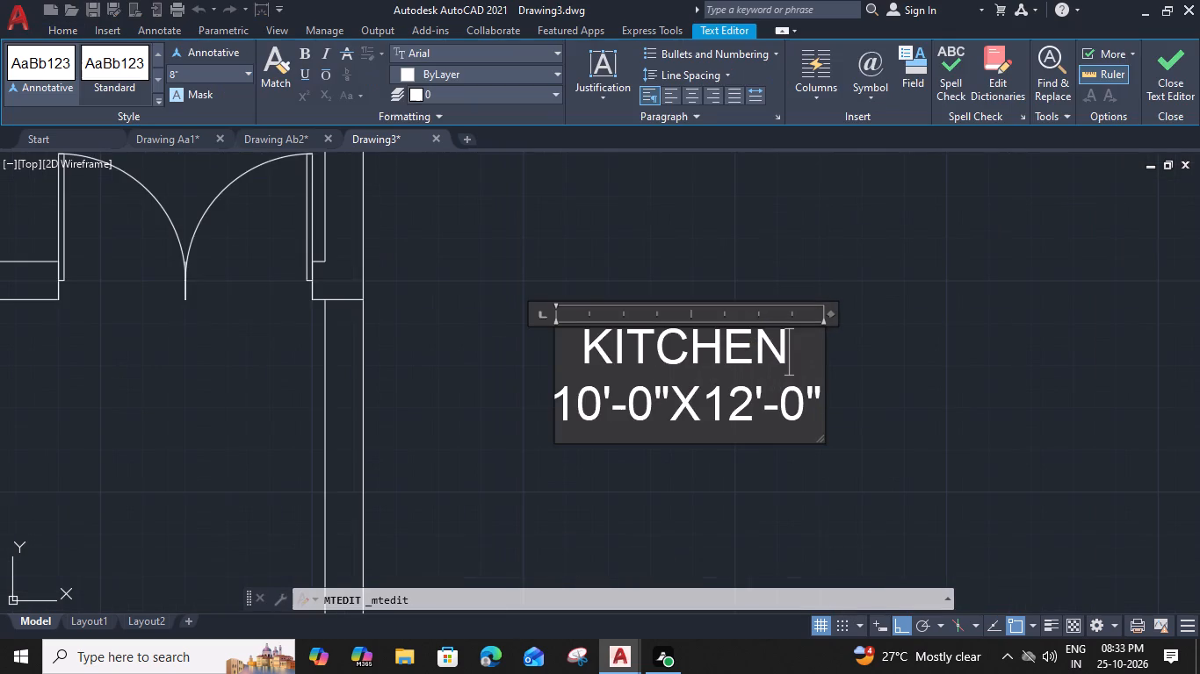
drag(780, 357, 580, 374)
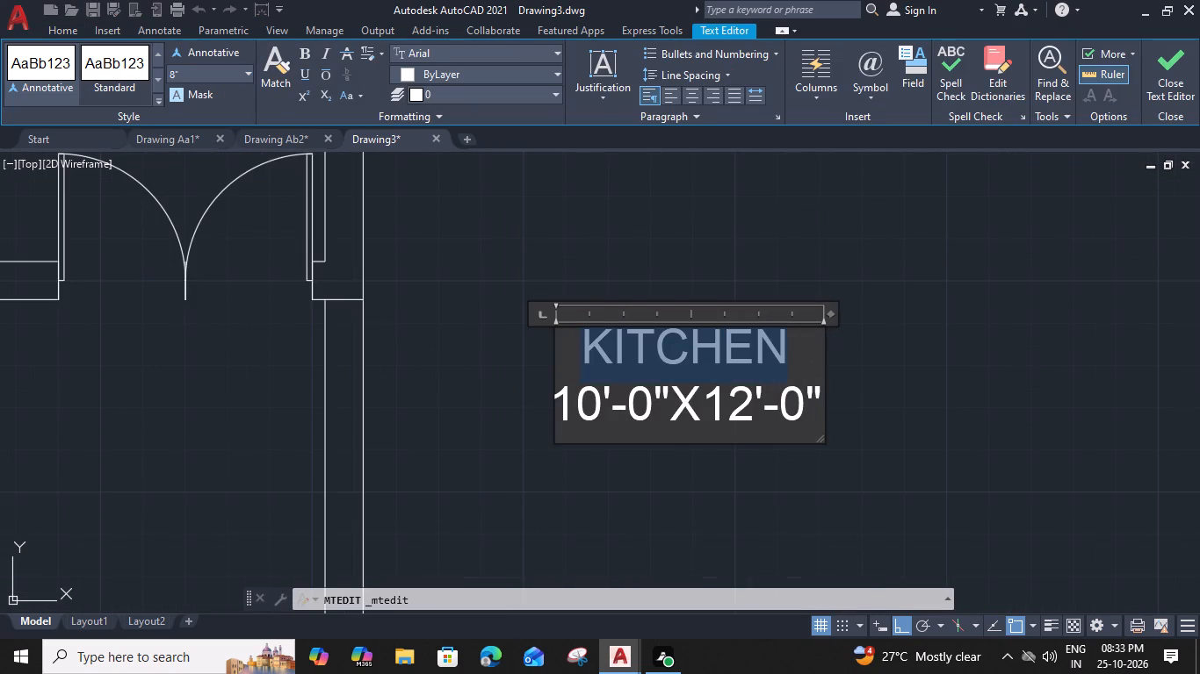
text(PORCH)
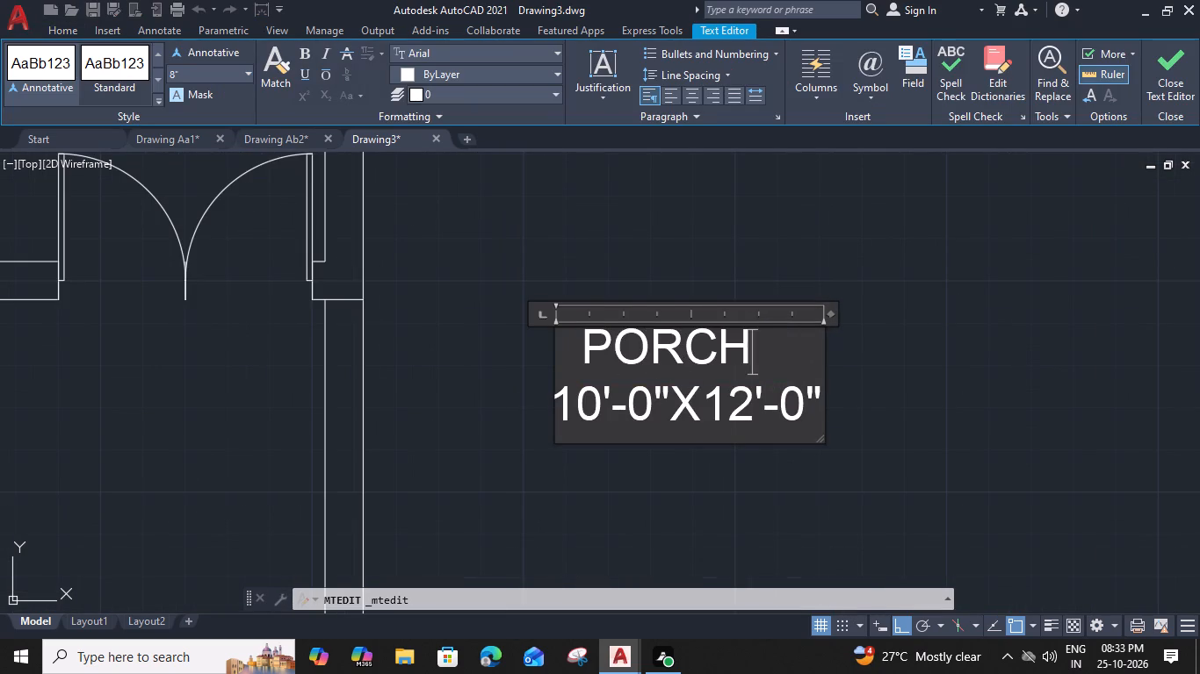
drag(598, 413, 589, 414)
drag(589, 414, 584, 414)
key(7)
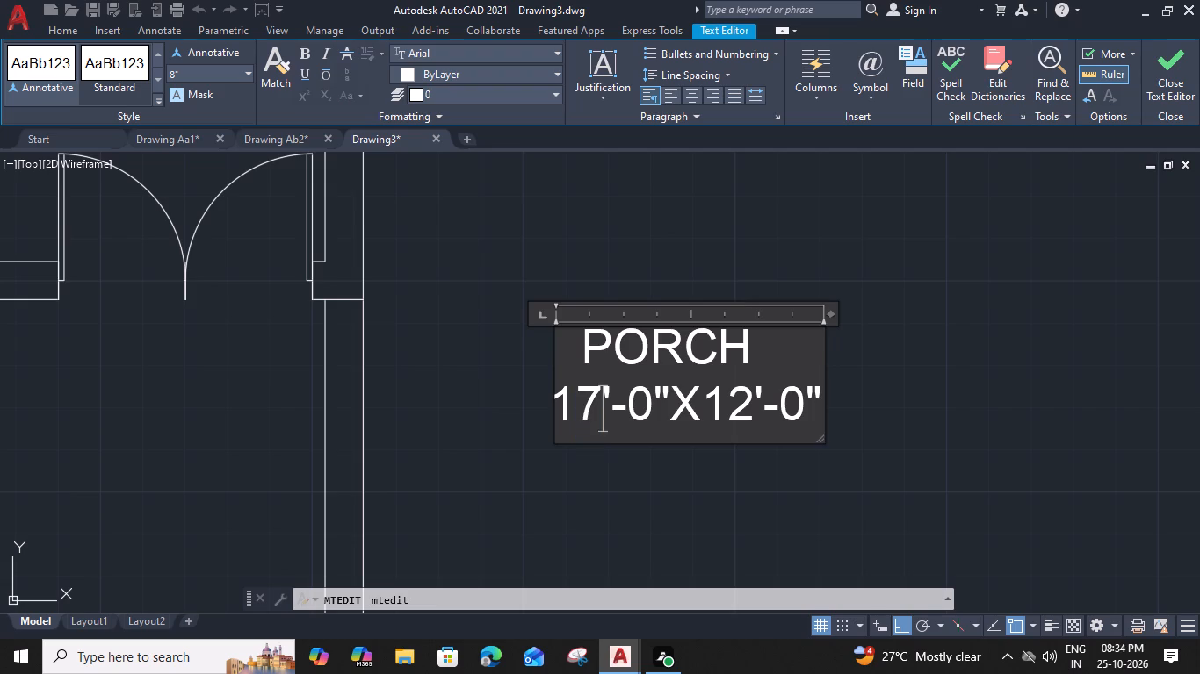
drag(746, 412, 711, 417)
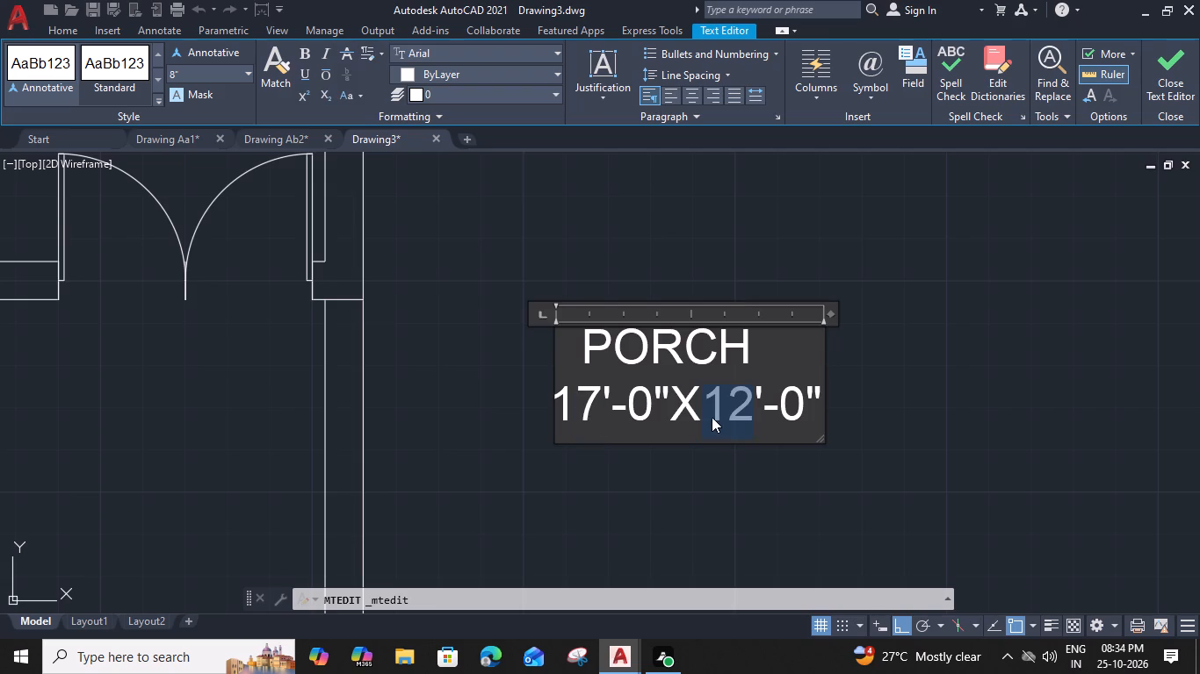
key(7)
drag(775, 409, 772, 411)
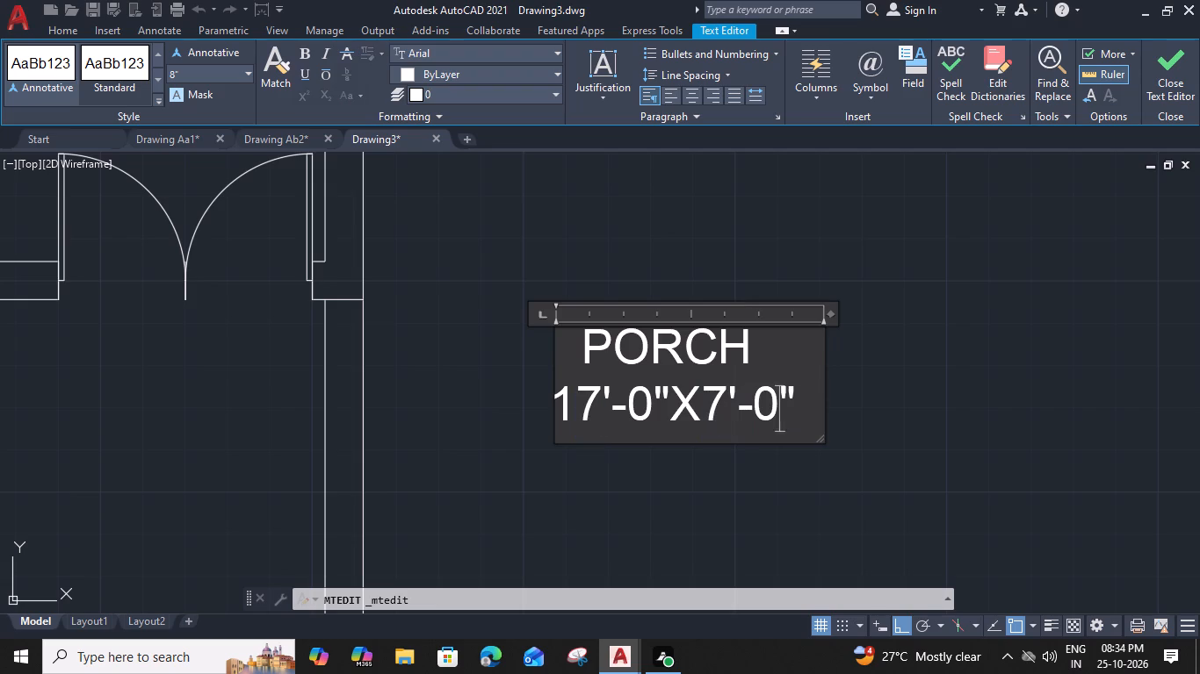
drag(772, 411, 761, 412)
key(9)
drag(830, 318, 801, 319)
click(852, 448)
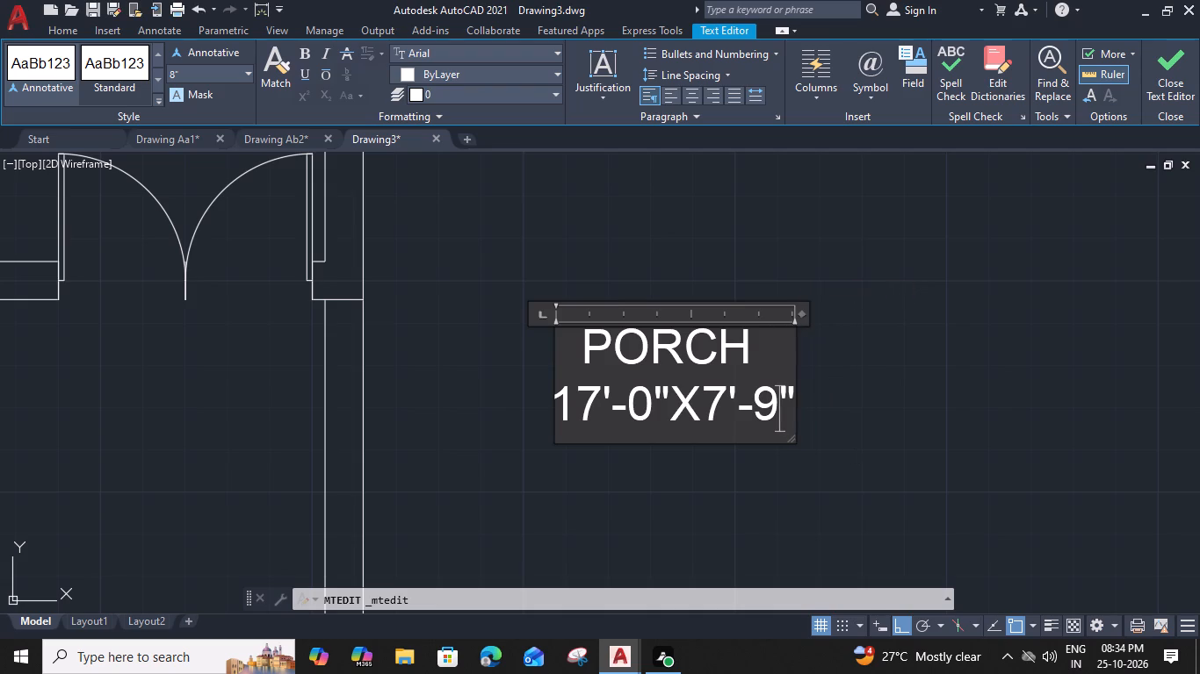
Move the PORCH label horizontally to the middle of its space and straight up towards the kitchen wall.
scroll(853, 448, down, 2)
middle_drag(848, 448, 628, 460)
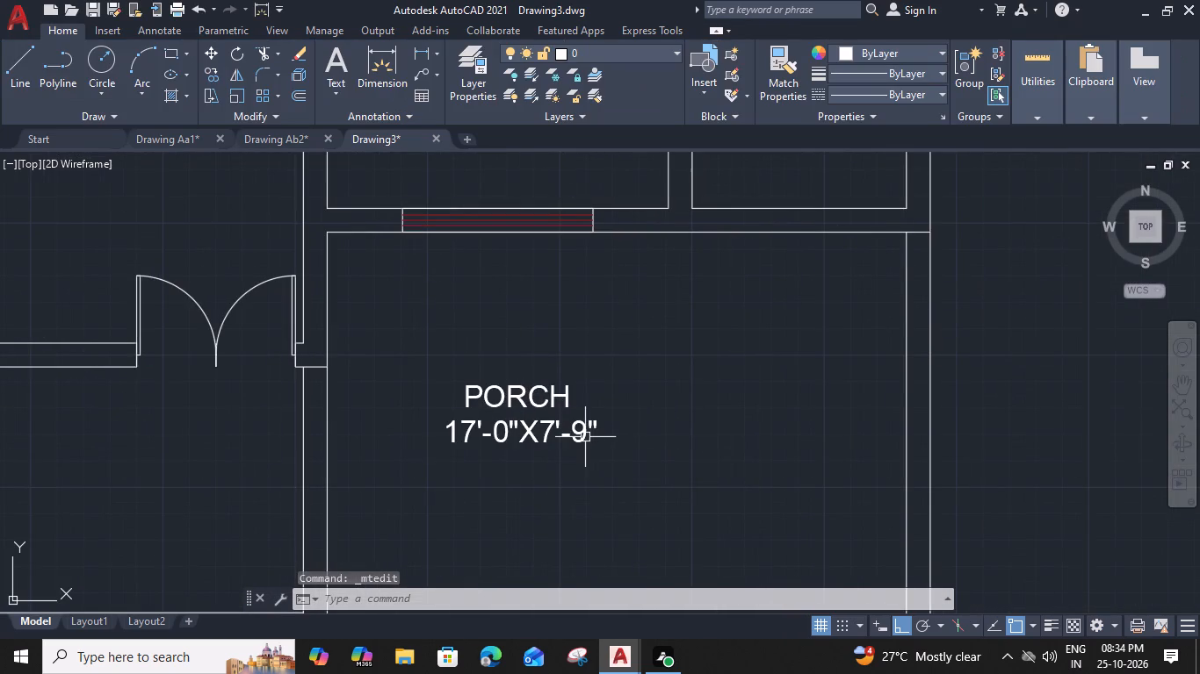
click(585, 437)
text(M)
key(space)
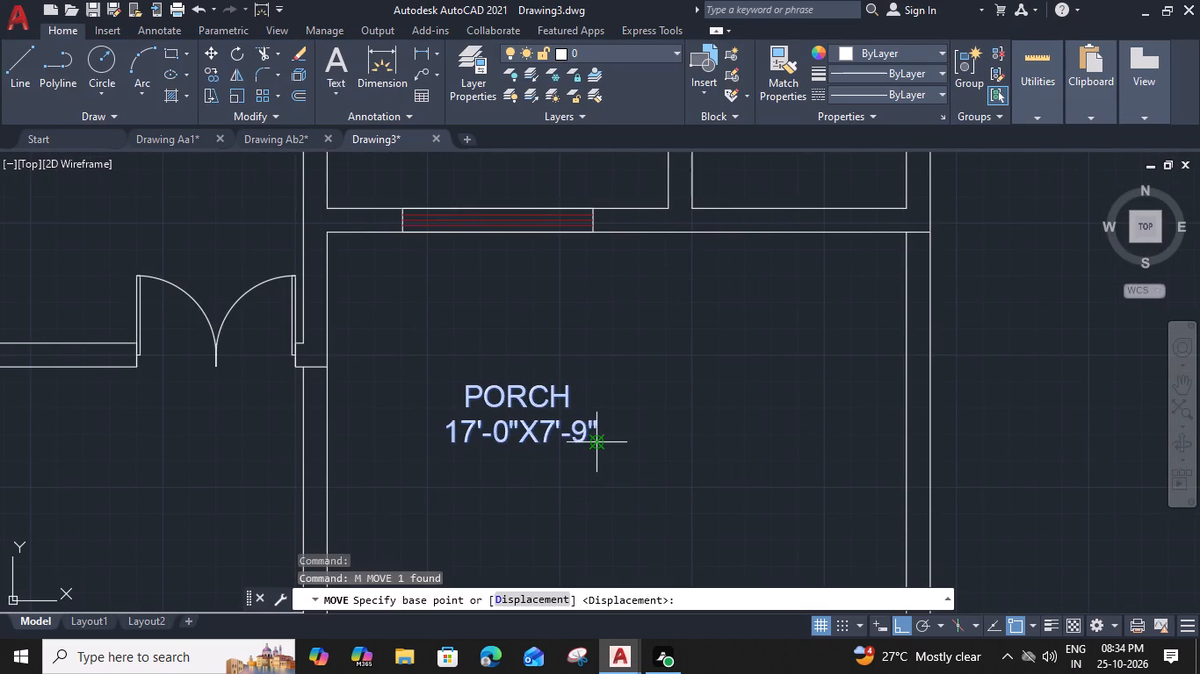
click(593, 441)
click(717, 439)
click(617, 396)
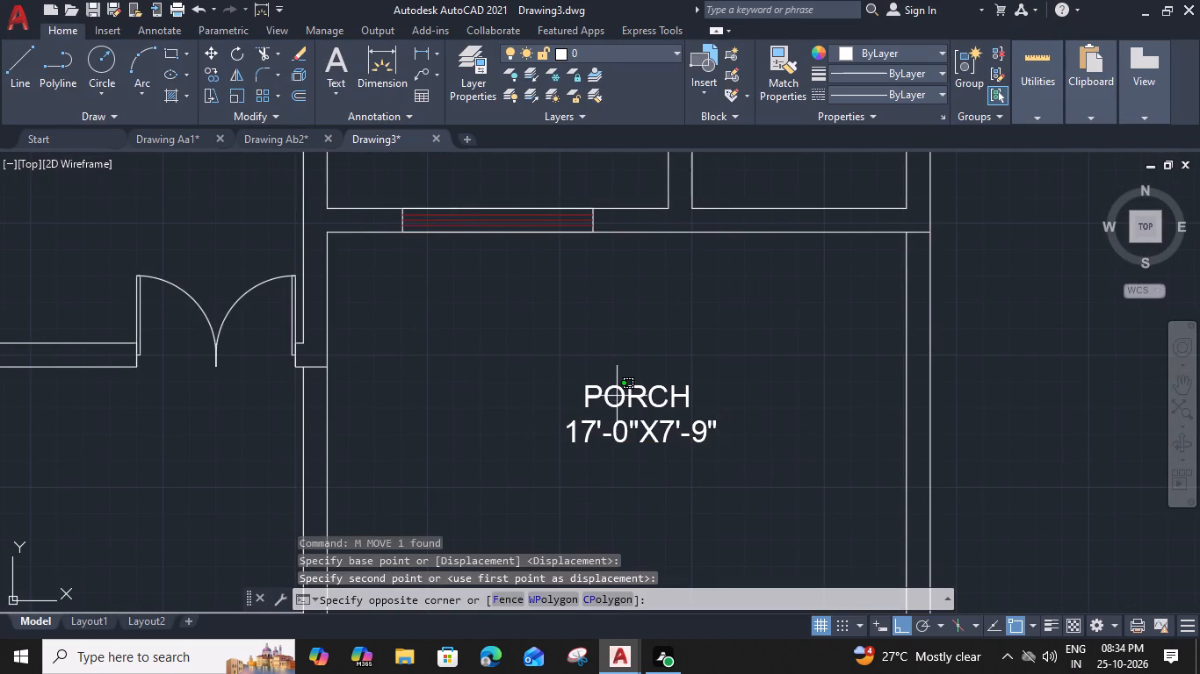
click(588, 448)
text(M)
key(space)
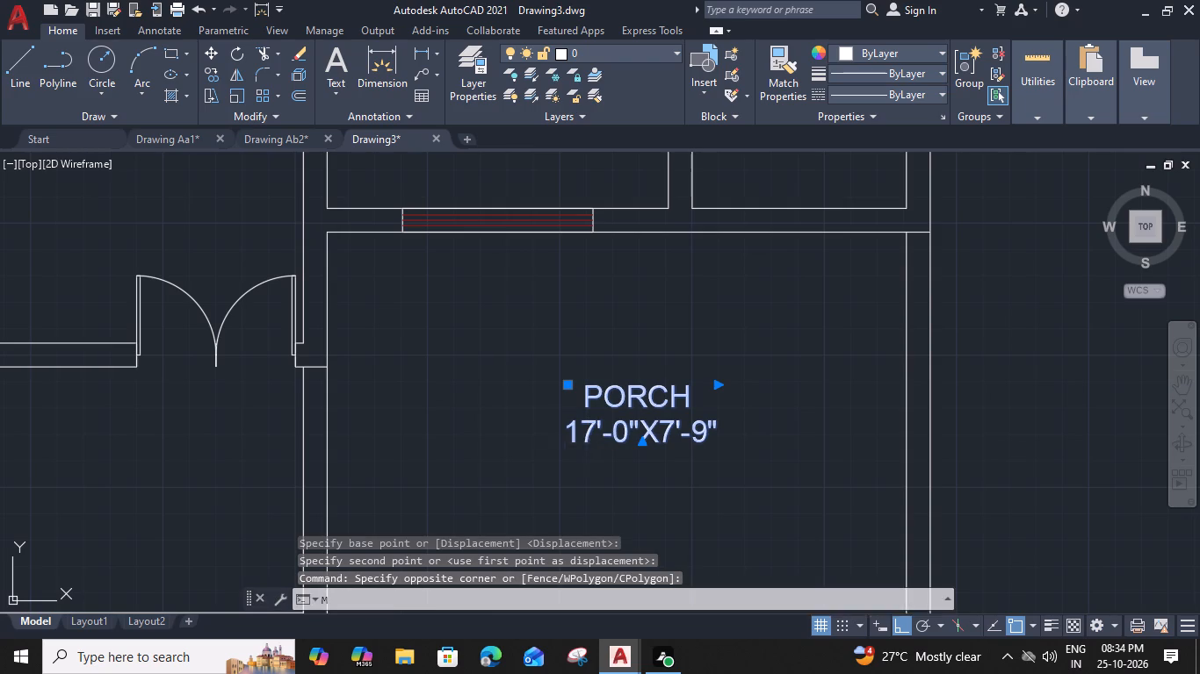
click(567, 385)
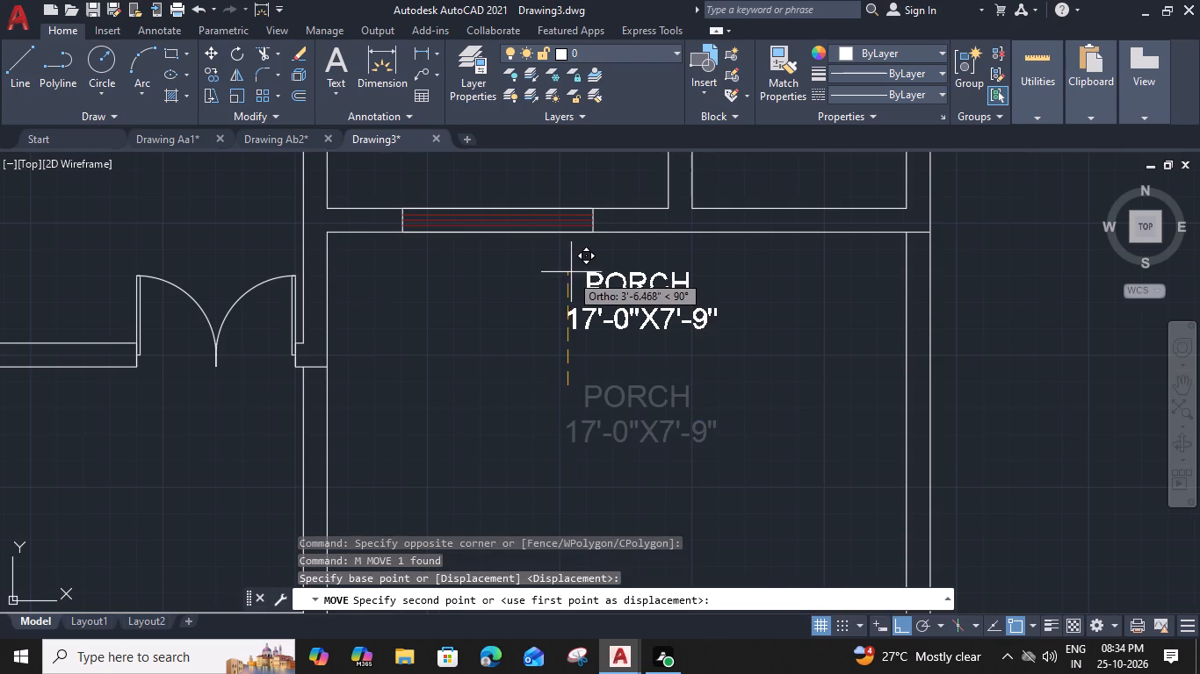
click(568, 289)
Offset the long vertical line between the porch and the front room below the HALL by 5' away from the porch.
scroll(522, 434, down, 3)
middle_drag(522, 434, 721, 402)
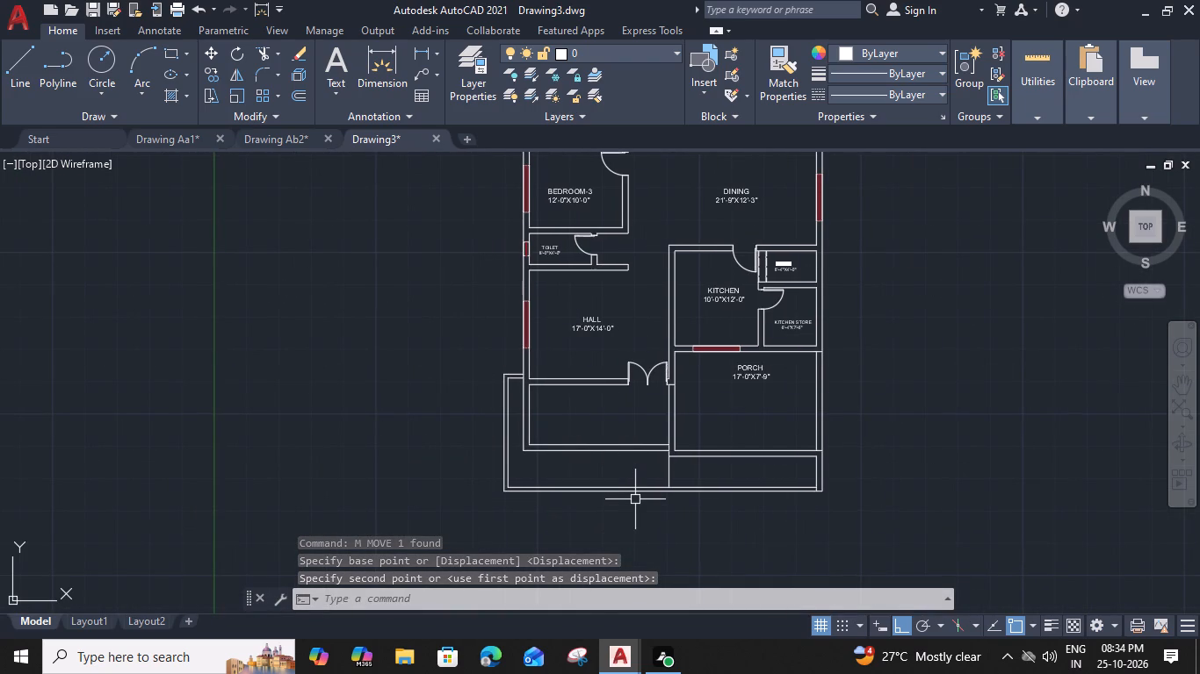
scroll(661, 479, up, 2)
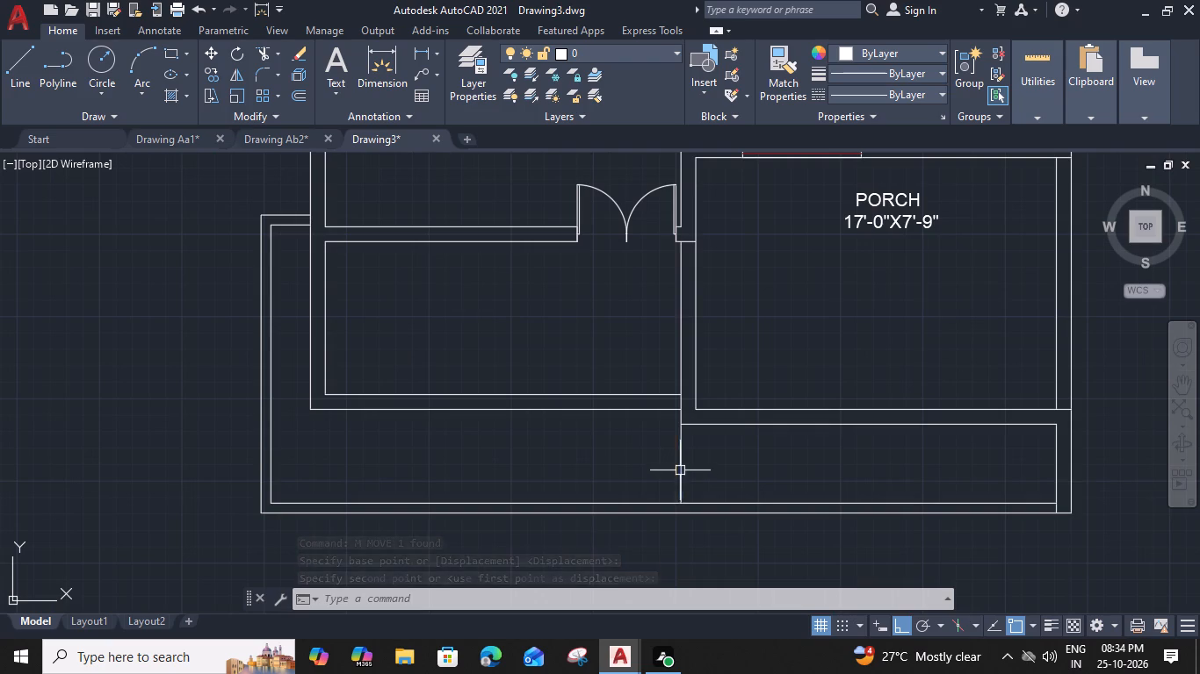
click(680, 470)
text(O)
key(space)
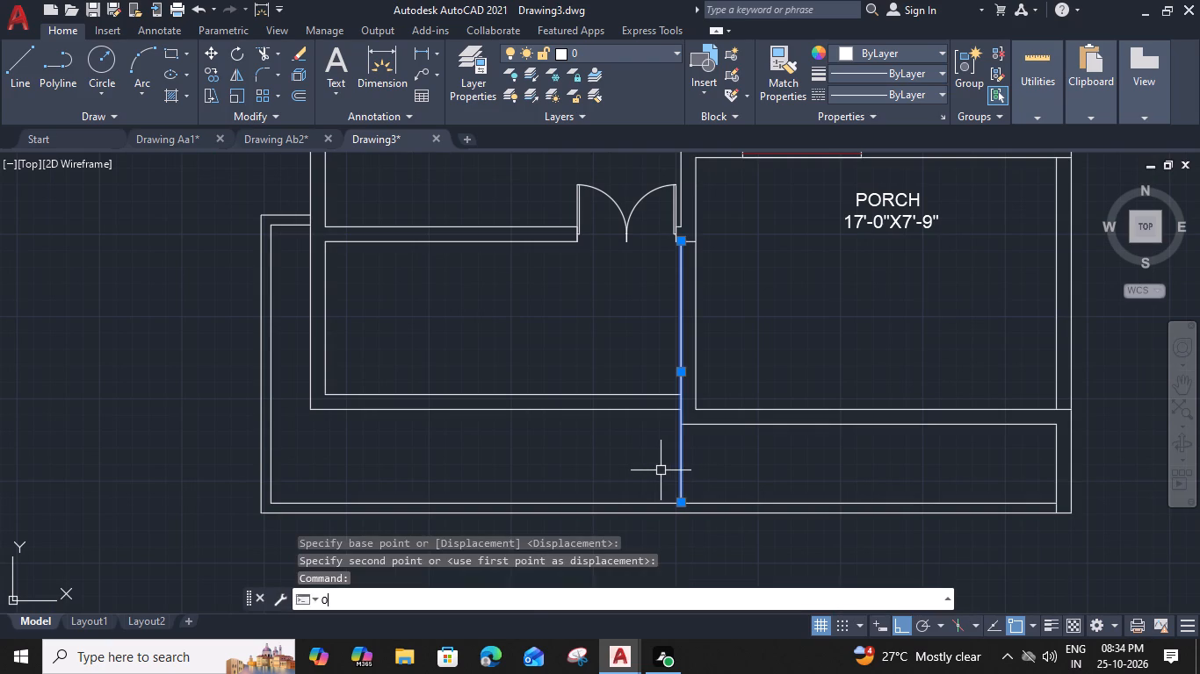
text(5')
key(space)
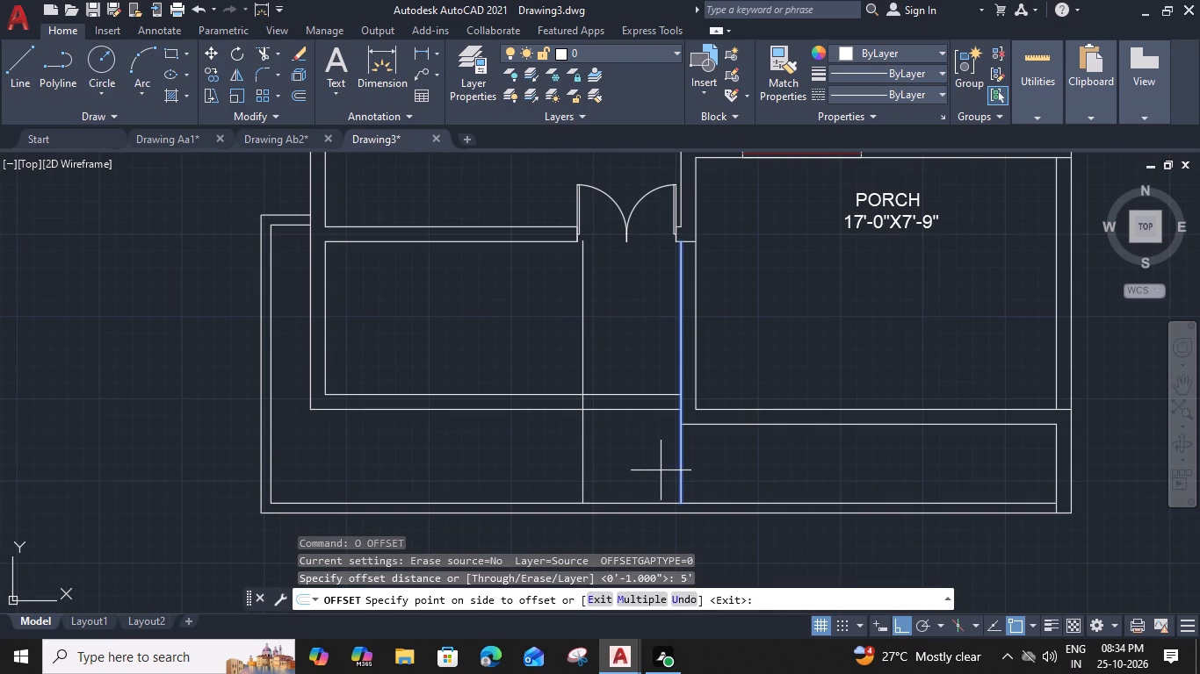
click(541, 474)
key(Escape)
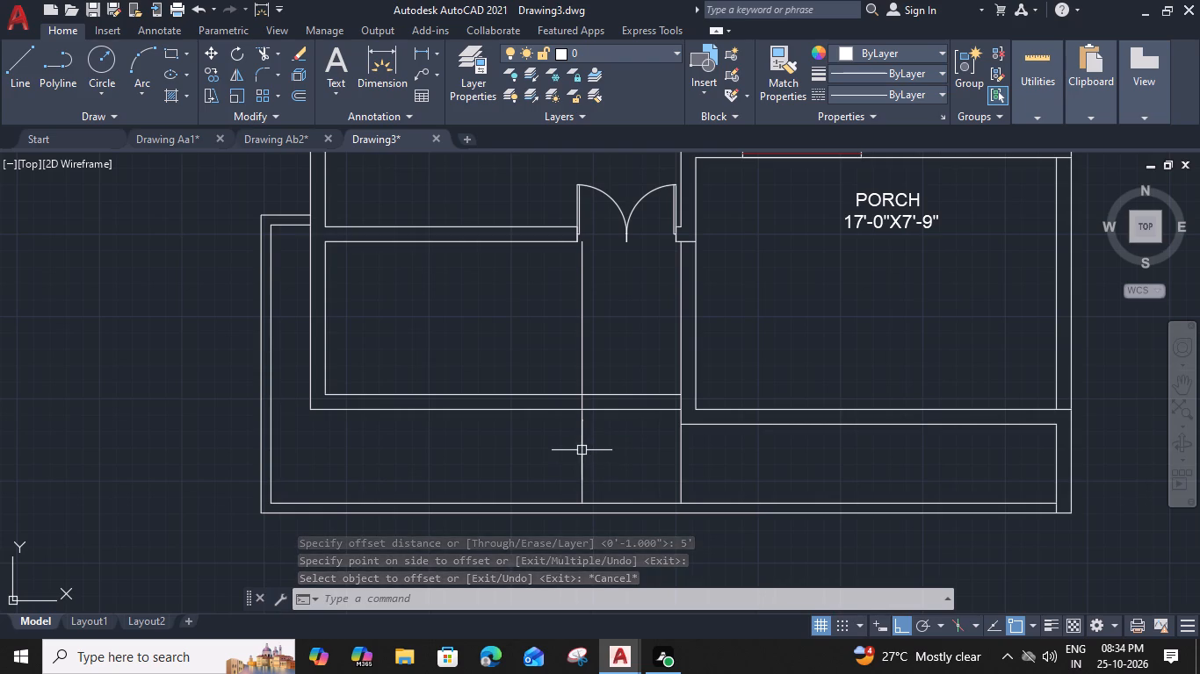
key(Escape)
Offset the new vertical line another 1' away from the porch and delete the 5' offset line.
click(579, 449)
text(O)
key(space)
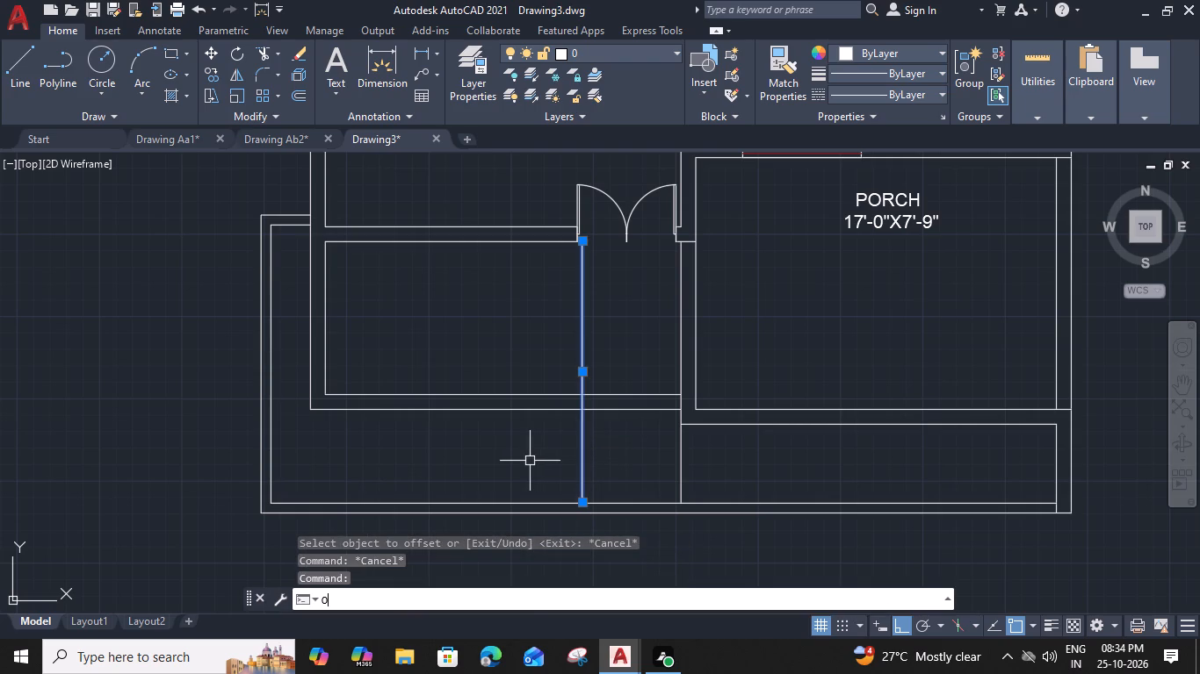
text(1')
key(space)
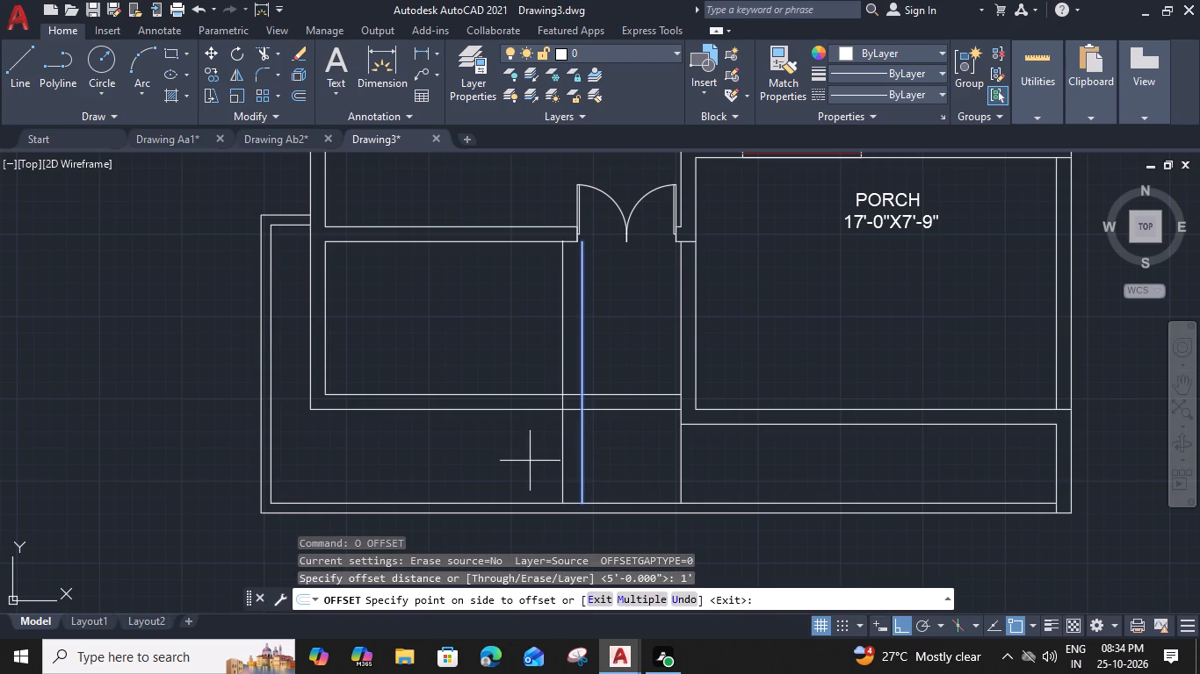
click(495, 466)
key(Escape)
click(581, 455)
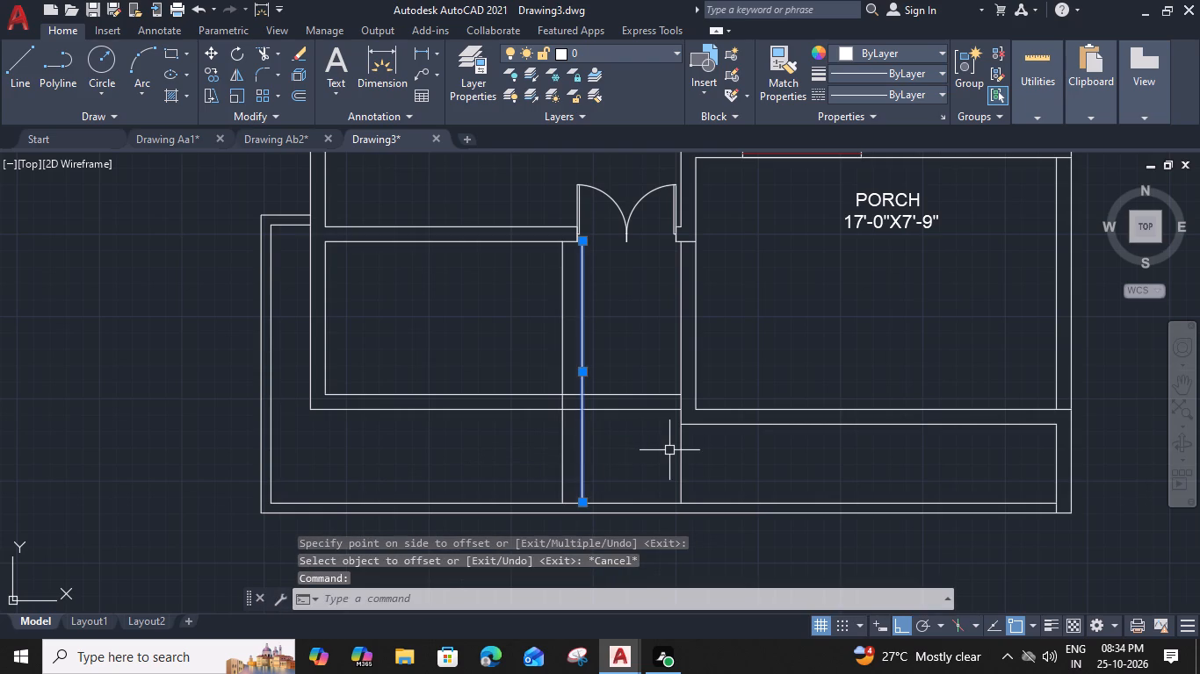
key(Delete)
Trim off the part of the remaining offset line that runs through the front room below the HALL.
text(TR)
key(space)
click(564, 337)
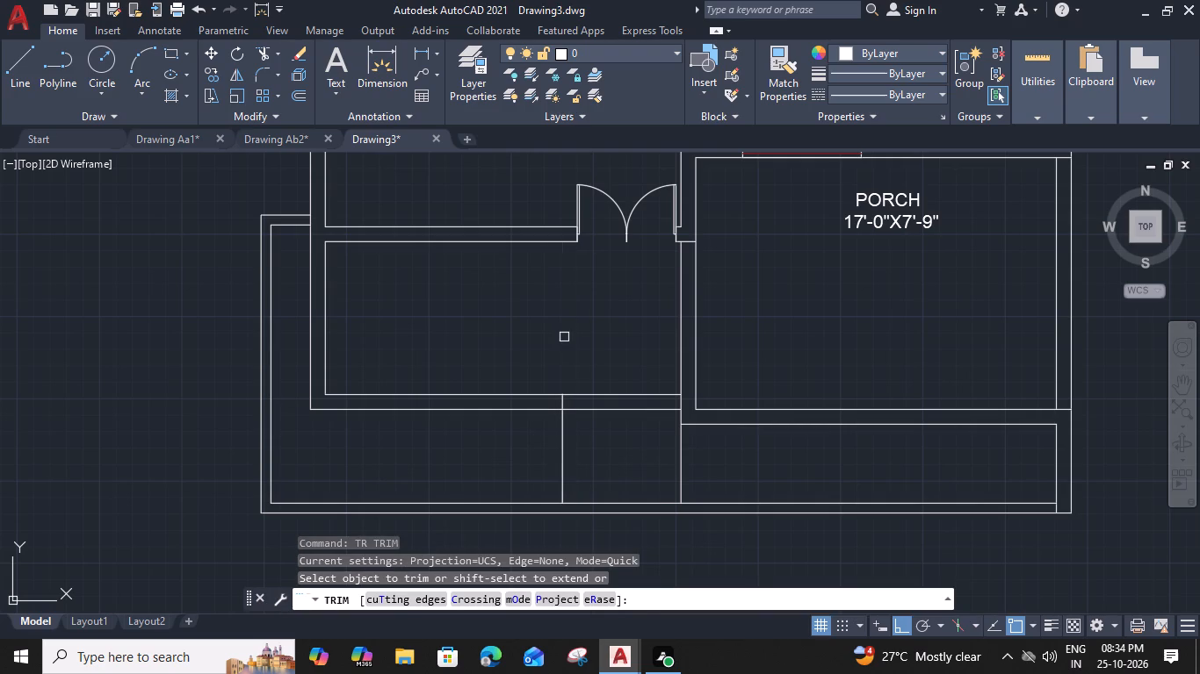
key(Escape)
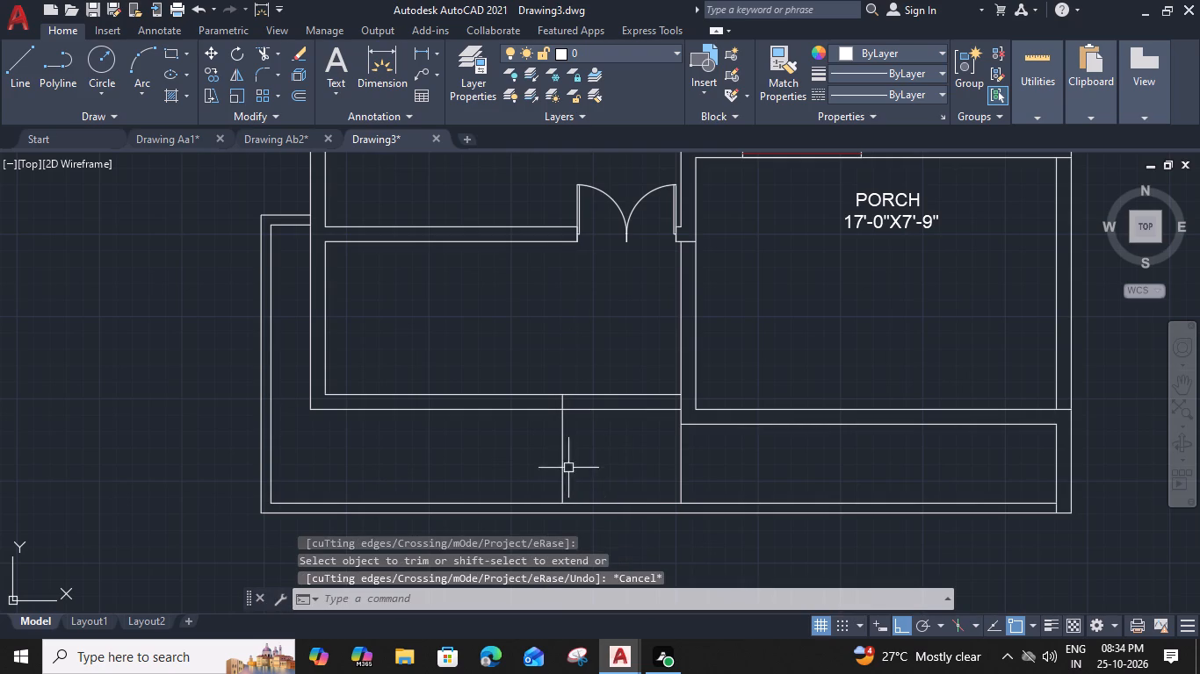
Offset the trimmed vertical line 9" away from the porch to form a wall across the front strip.
click(561, 469)
text(O 9")
key(Return)
click(476, 468)
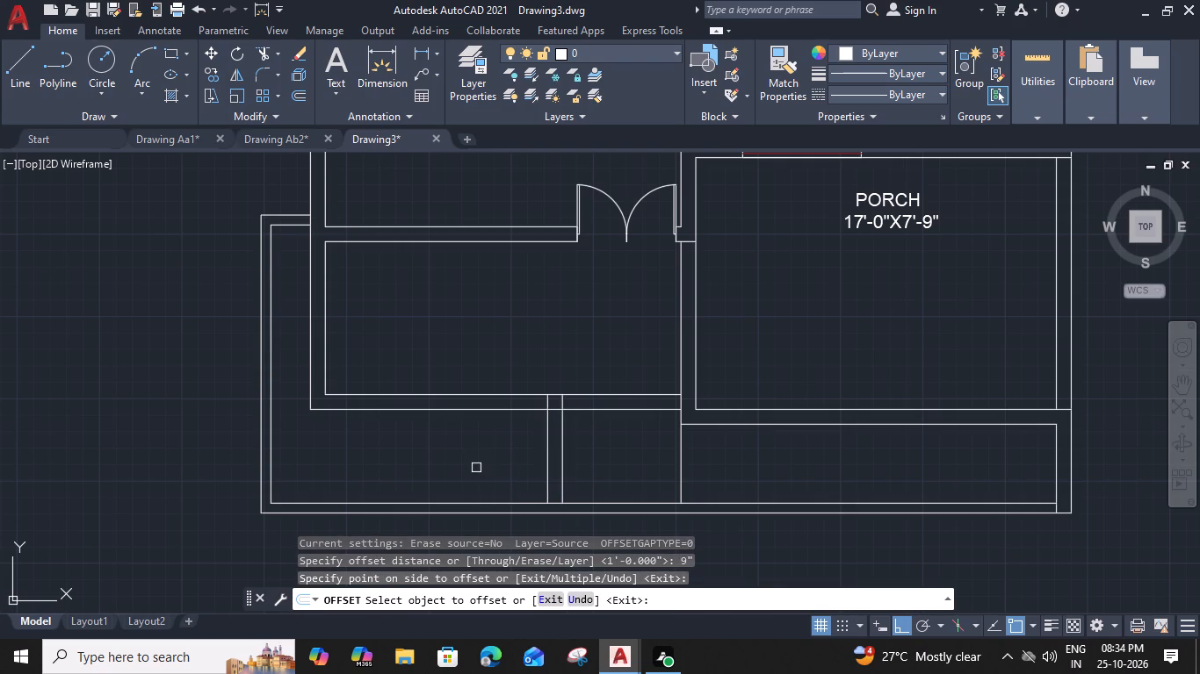
key(Escape)
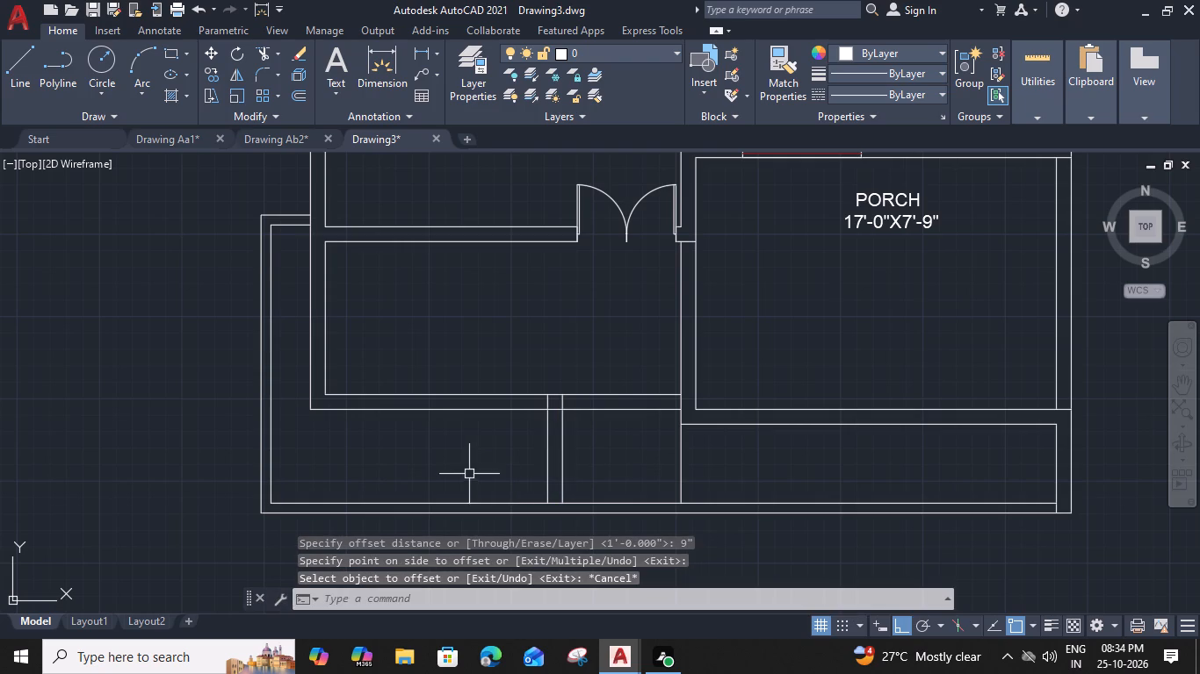
Trim the lines around the new 9" wall in the front strip.
middle_drag(642, 444, 614, 444)
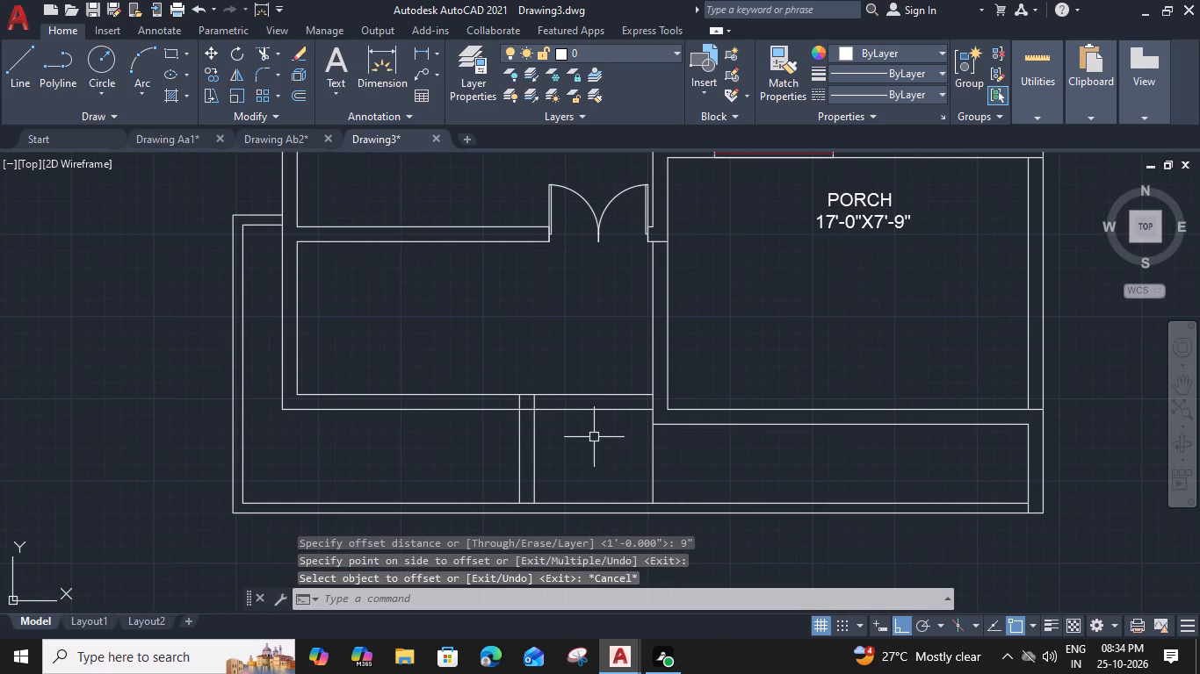
text(TR)
key(space)
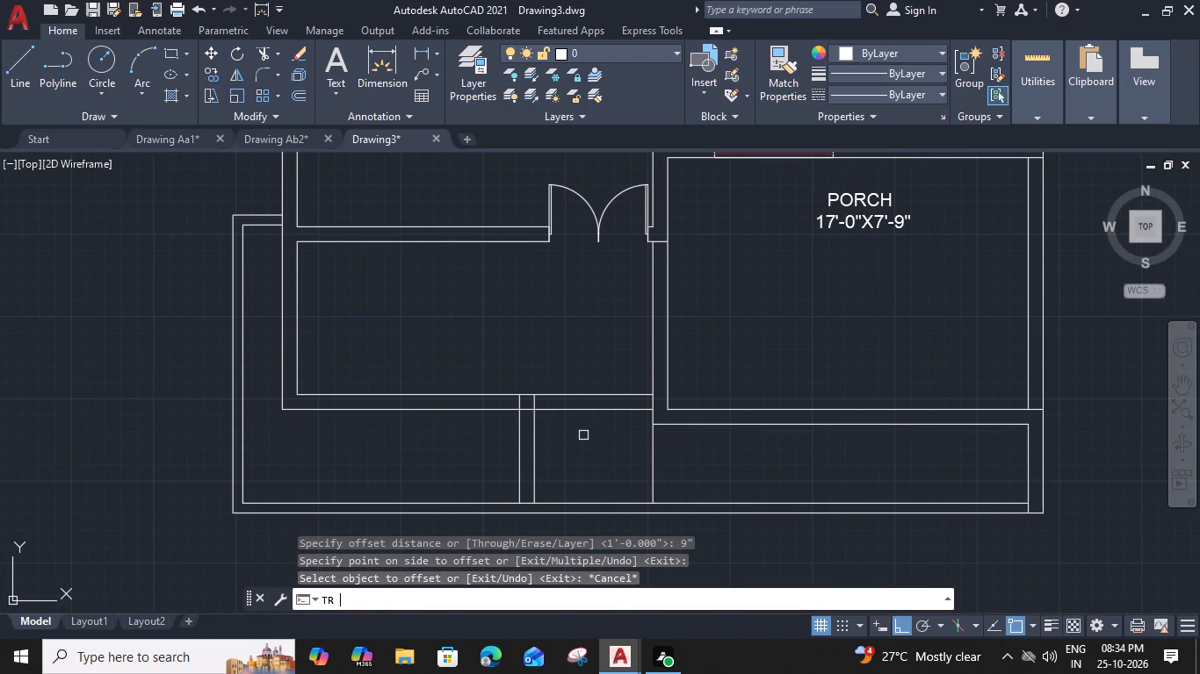
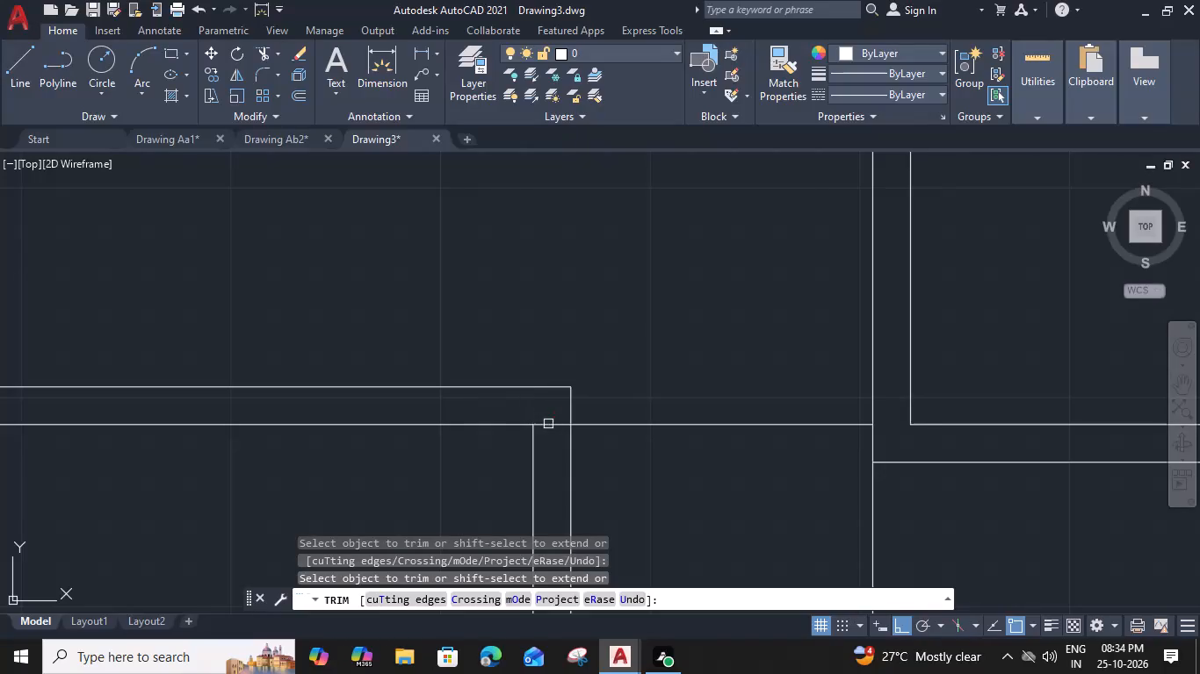
Trim away the 9" wall's line farther from the porch in the front strip.
click(548, 424)
scroll(548, 424, down, 2)
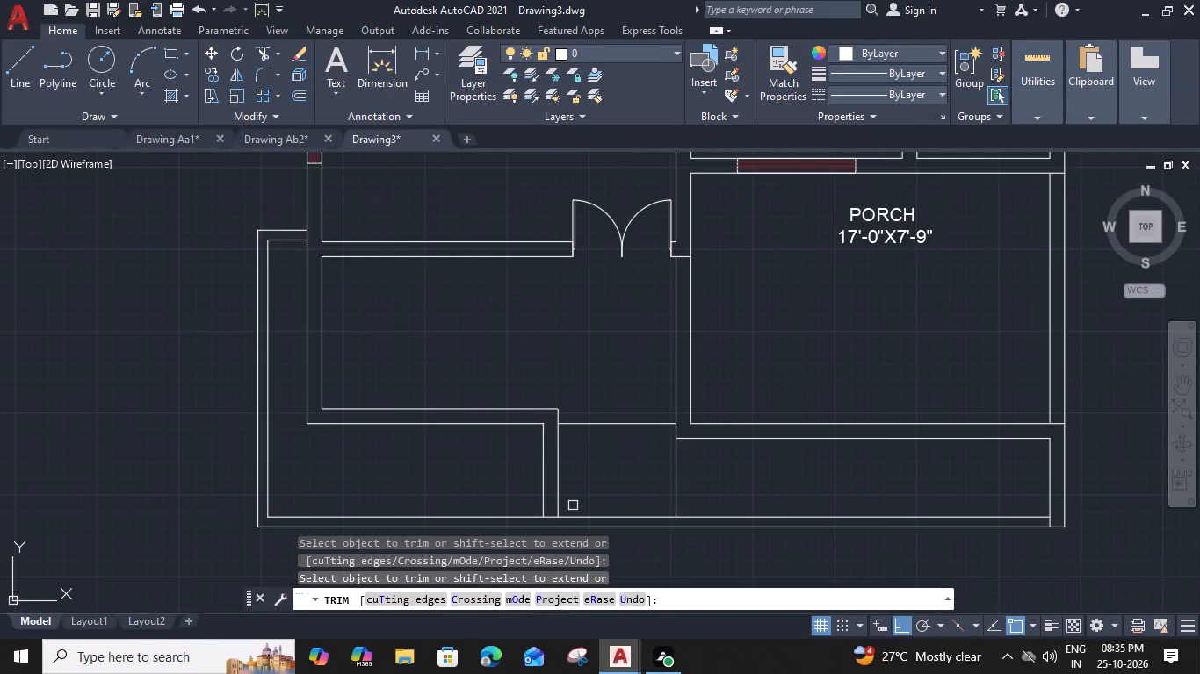
shift+click(523, 423)
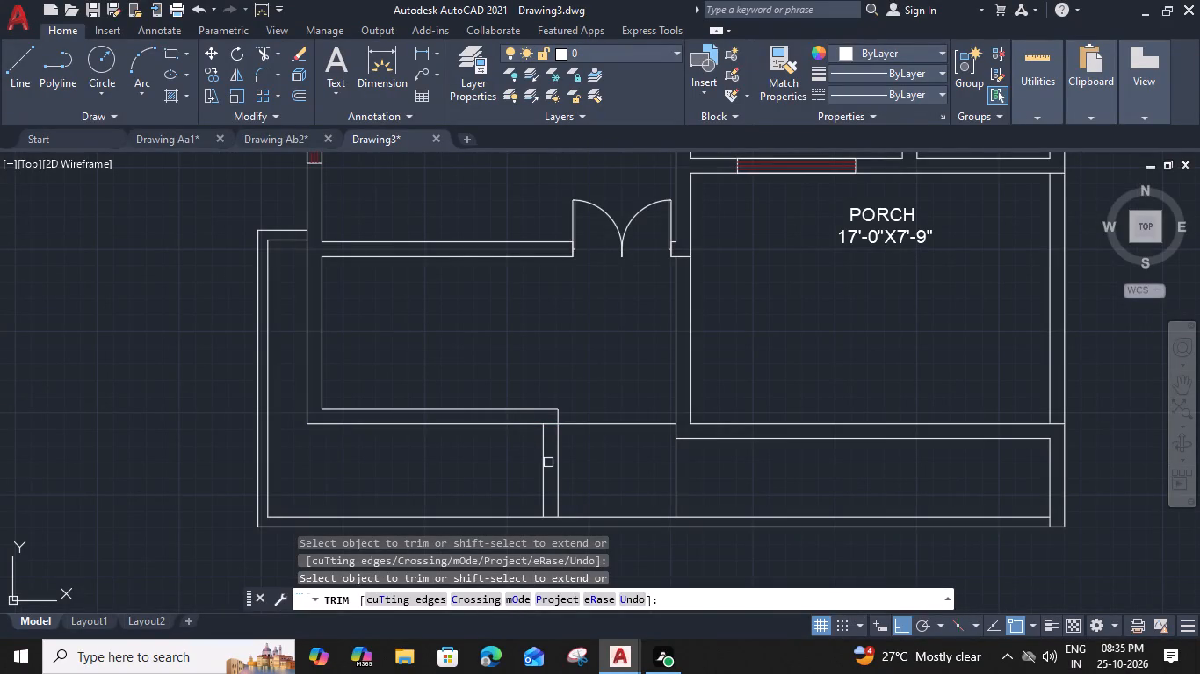
click(545, 462)
key(Escape)
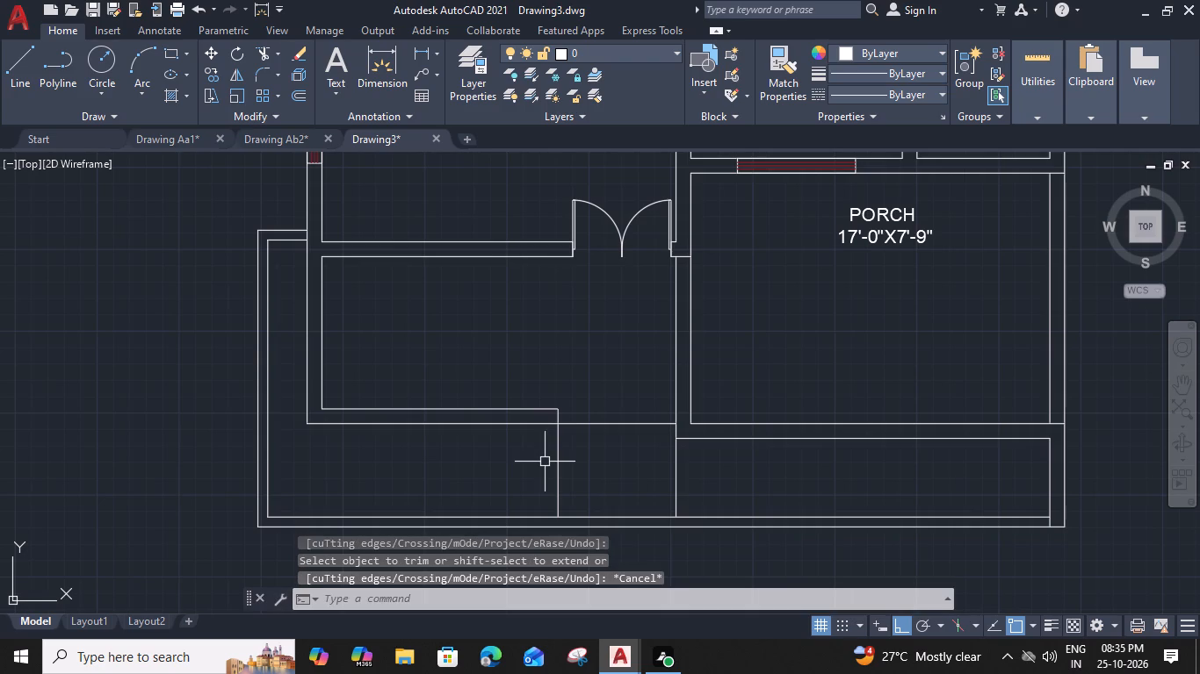
Offset the remaining vertical line of the front strip 9" away from the porch, and offset the copy another 9".
middle_drag(571, 477, 566, 444)
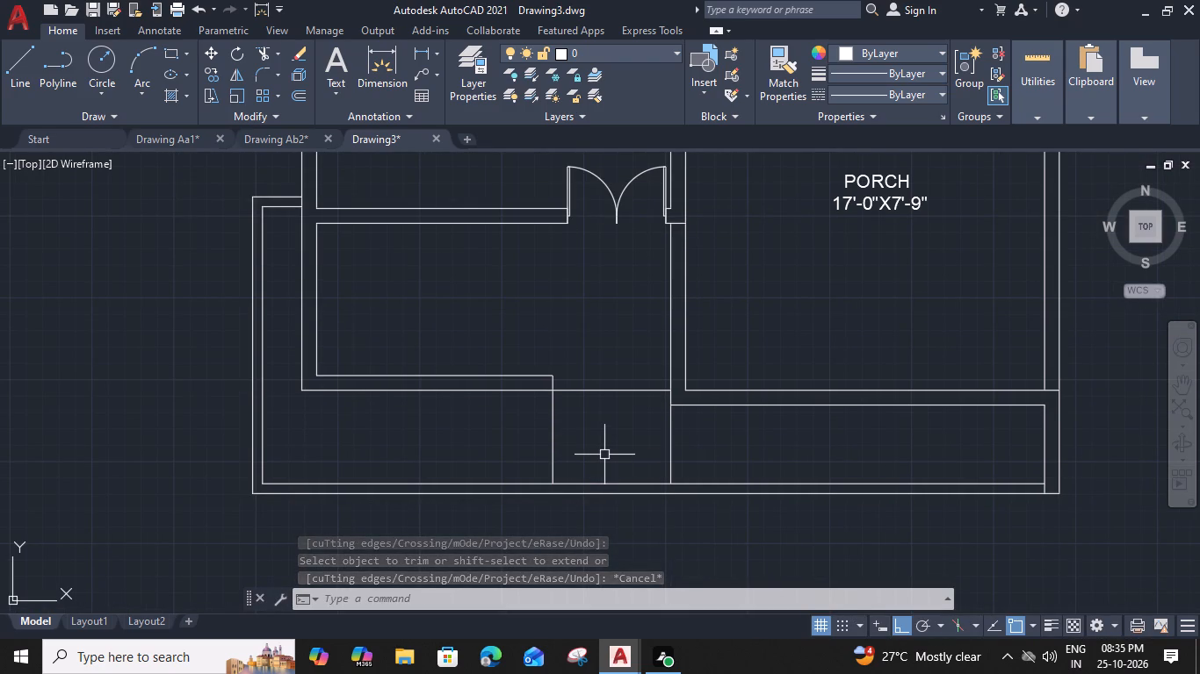
click(553, 449)
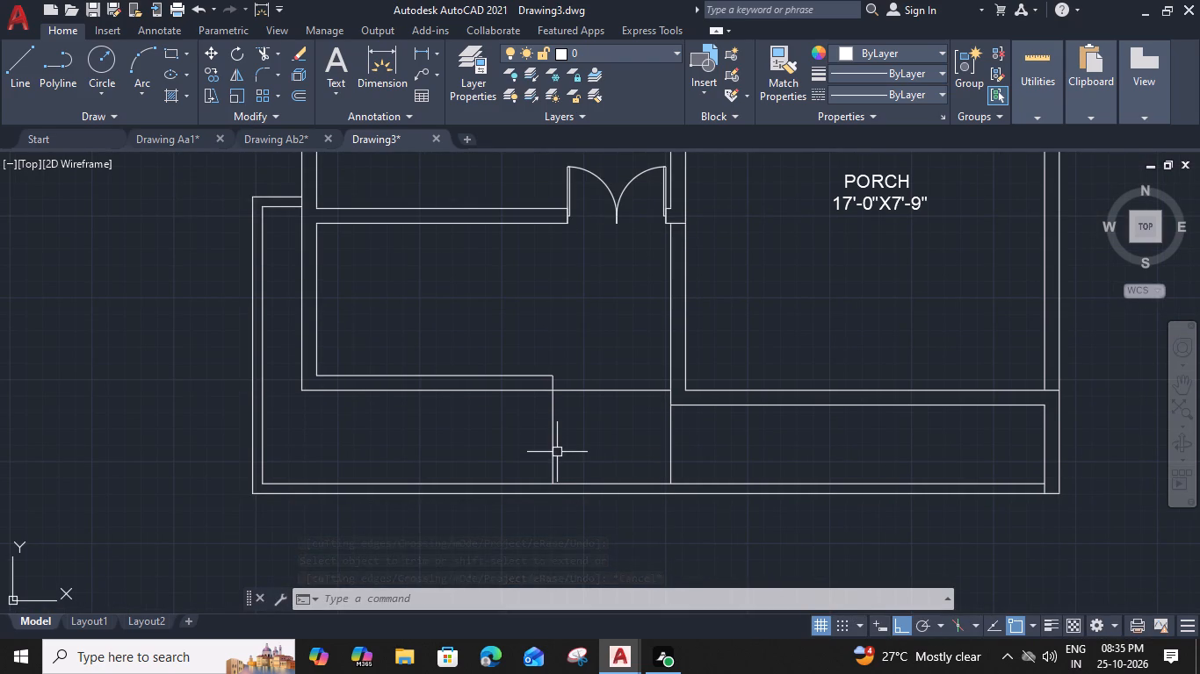
text(O)
key(space)
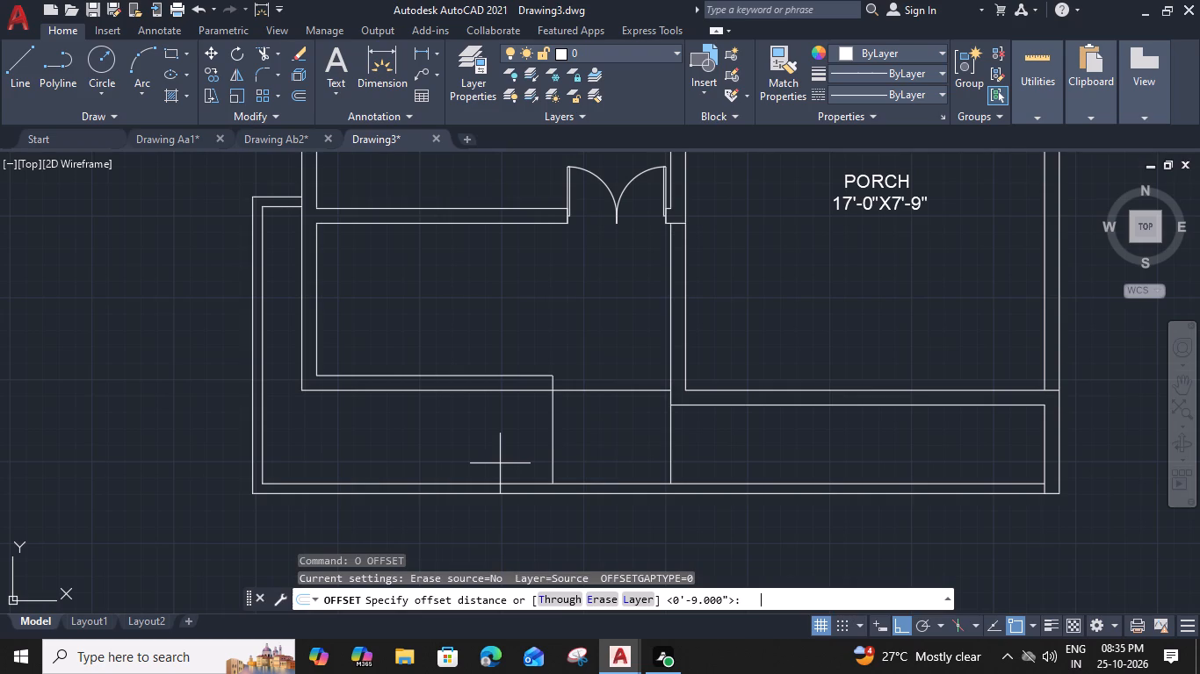
text(9")
key(Return)
click(487, 464)
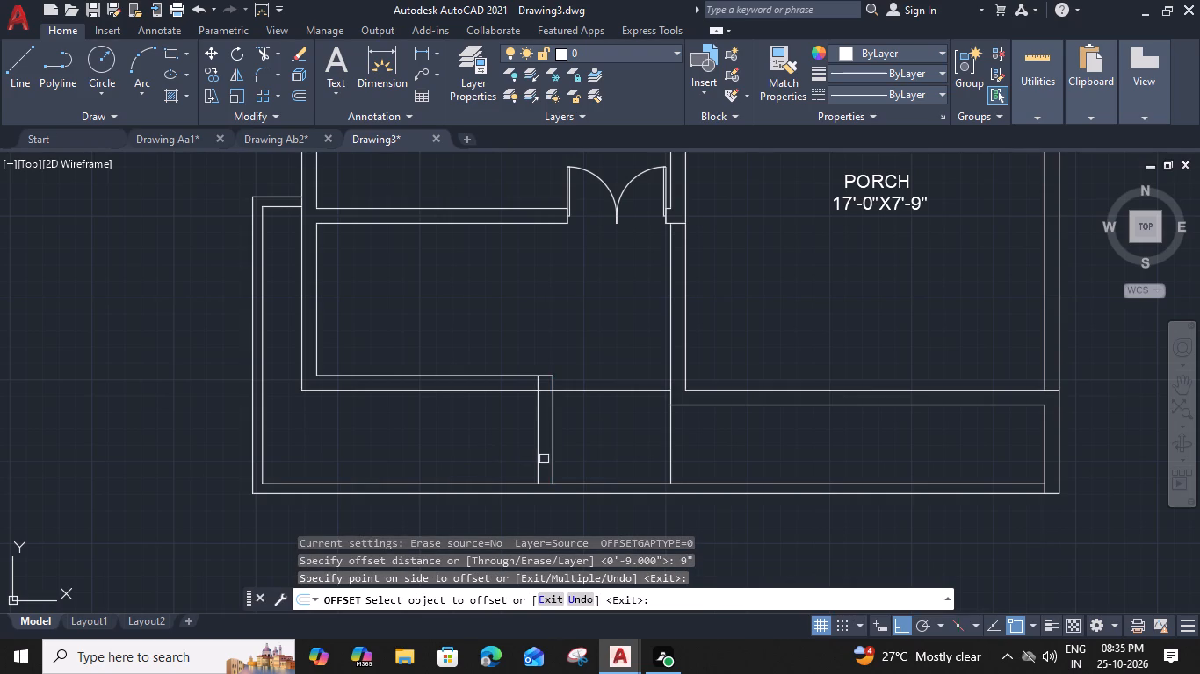
click(537, 455)
click(482, 462)
key(Escape)
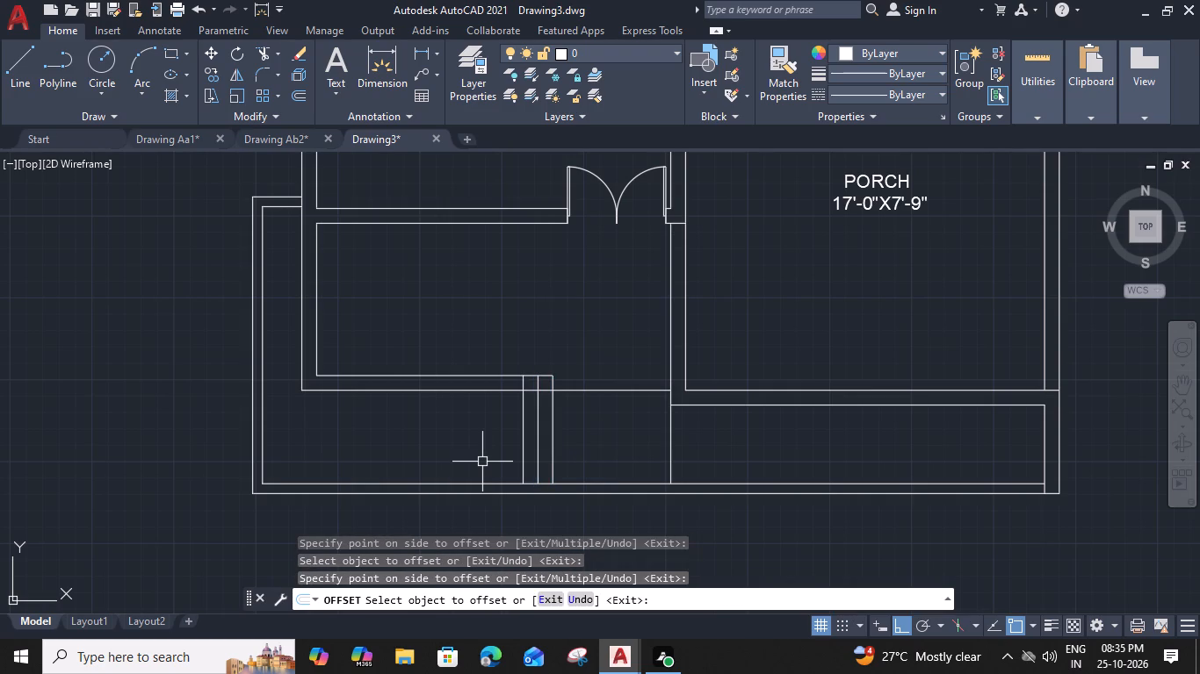
Trim the two offset lines where they cross the horizontal wall above the front strip.
text(TR)
key(space)
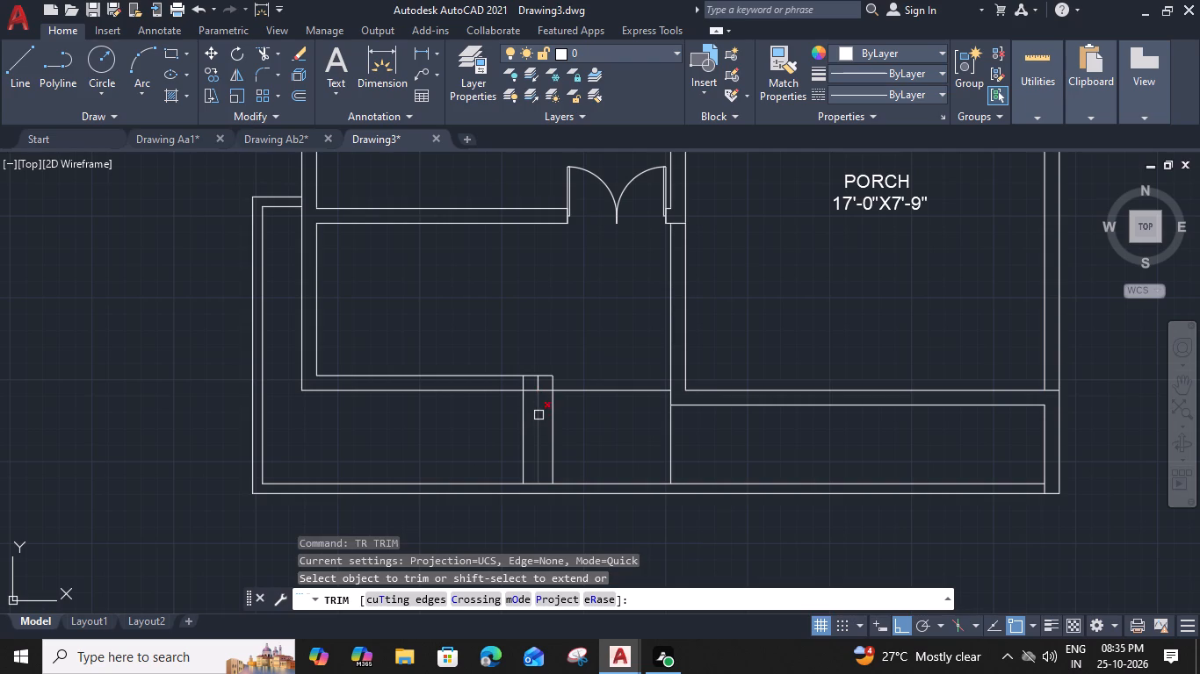
click(539, 384)
click(525, 383)
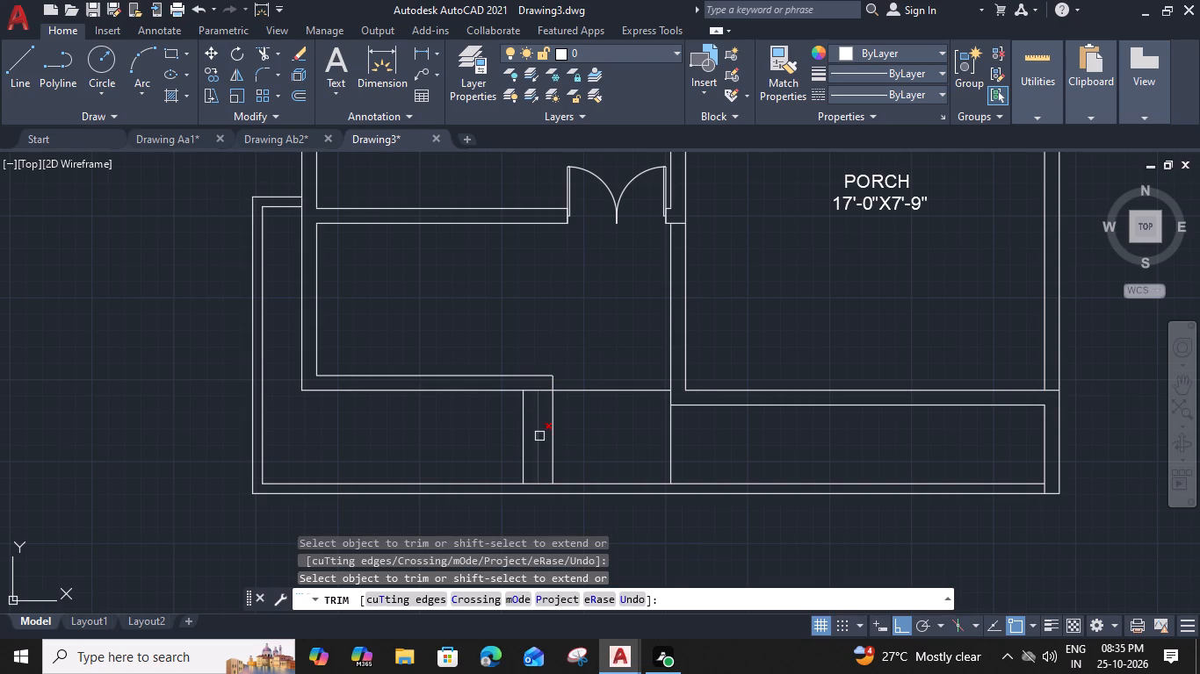
key(Escape)
Offset the original vertical line in the front strip 6" away from the porch.
scroll(538, 490, up, 1)
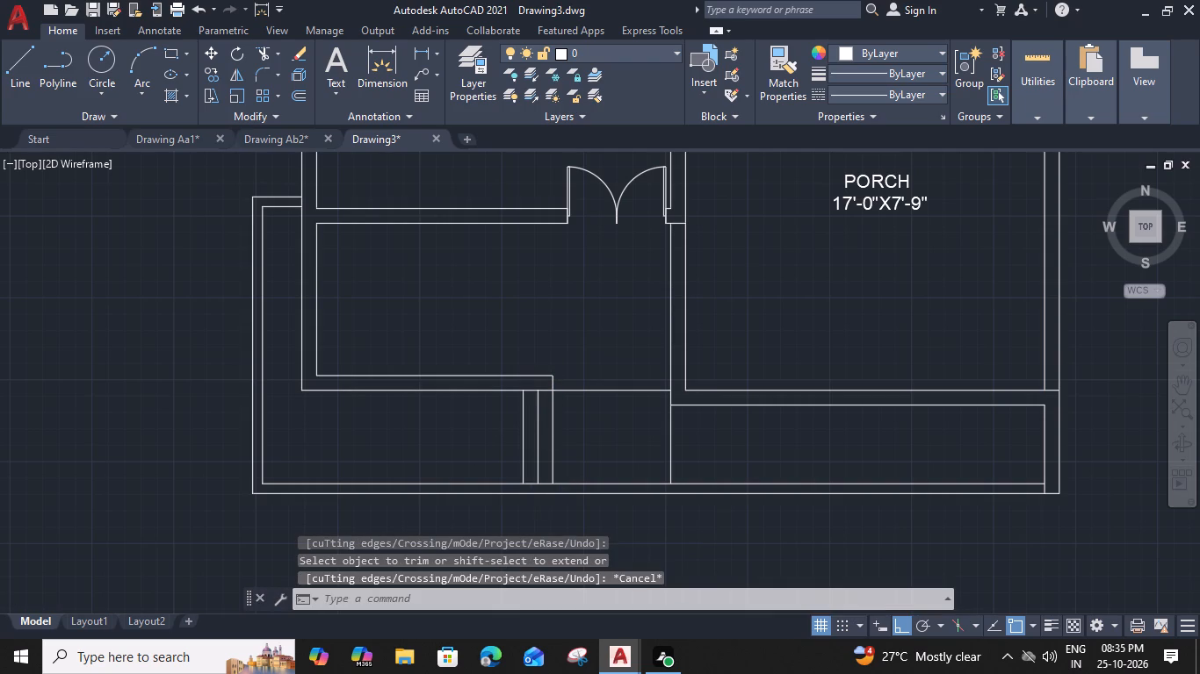
click(559, 428)
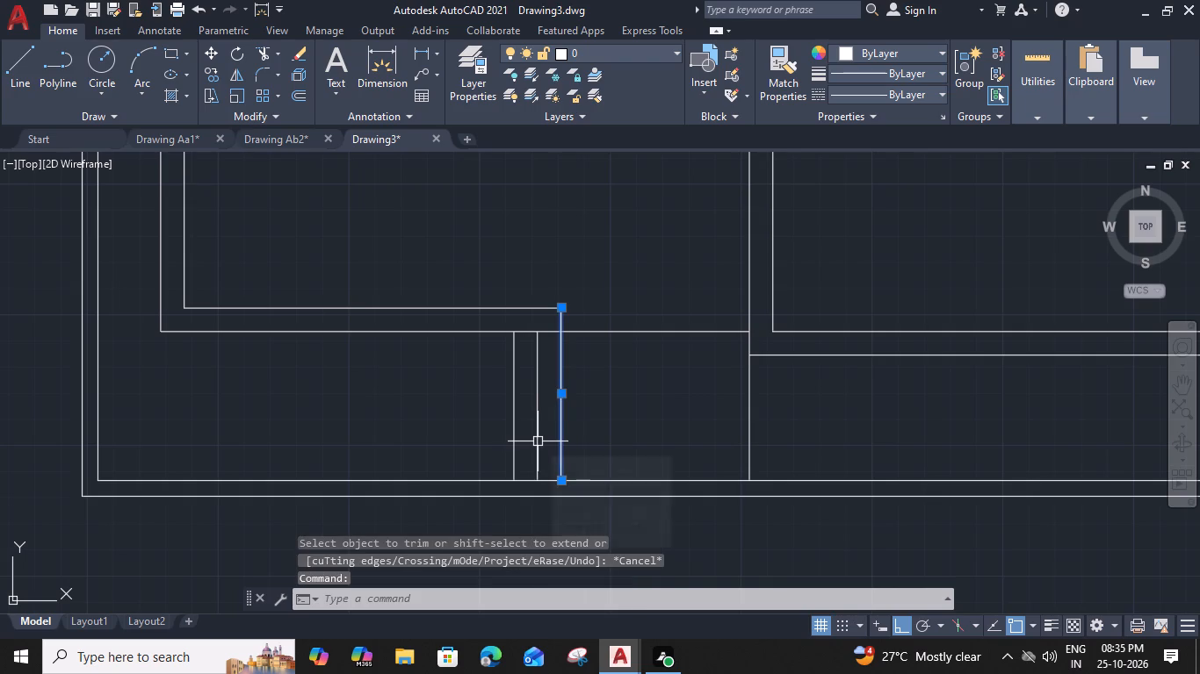
text(O)
key(space)
text(6")
key(Return)
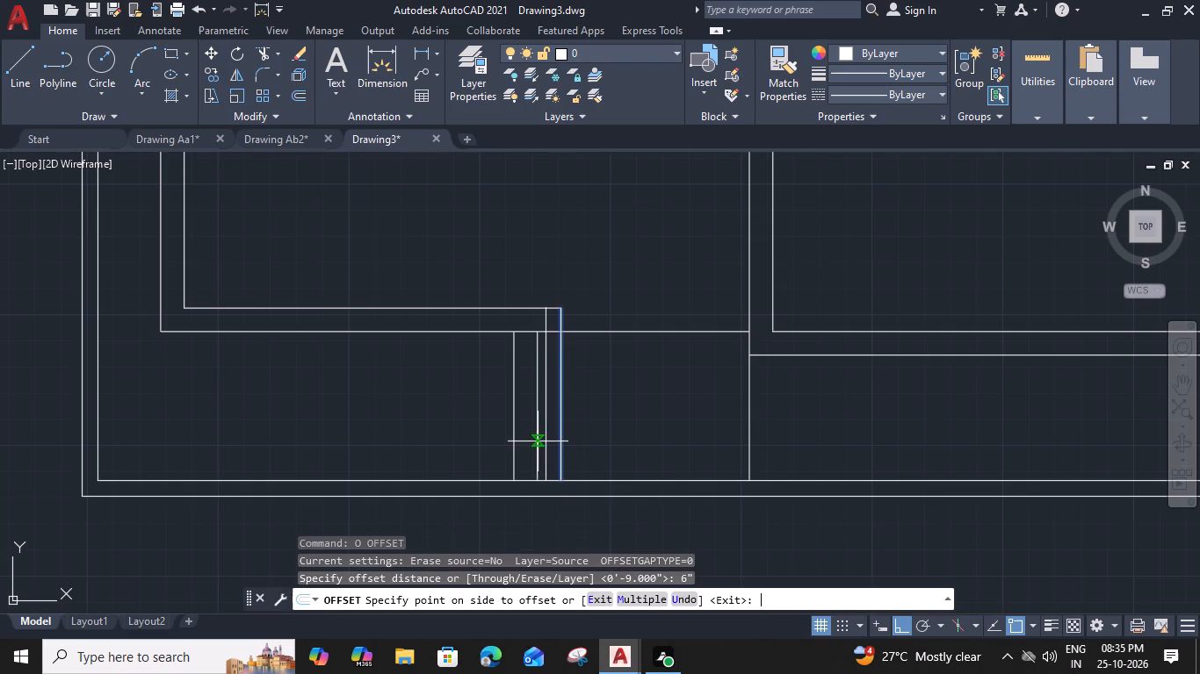
click(517, 443)
key(Escape)
Trim the 6" line inside the horizontal wall and reduce the two 9" offset lines to short stubs within the outer front wall.
text(TR)
key(space)
scroll(584, 352, up, 1)
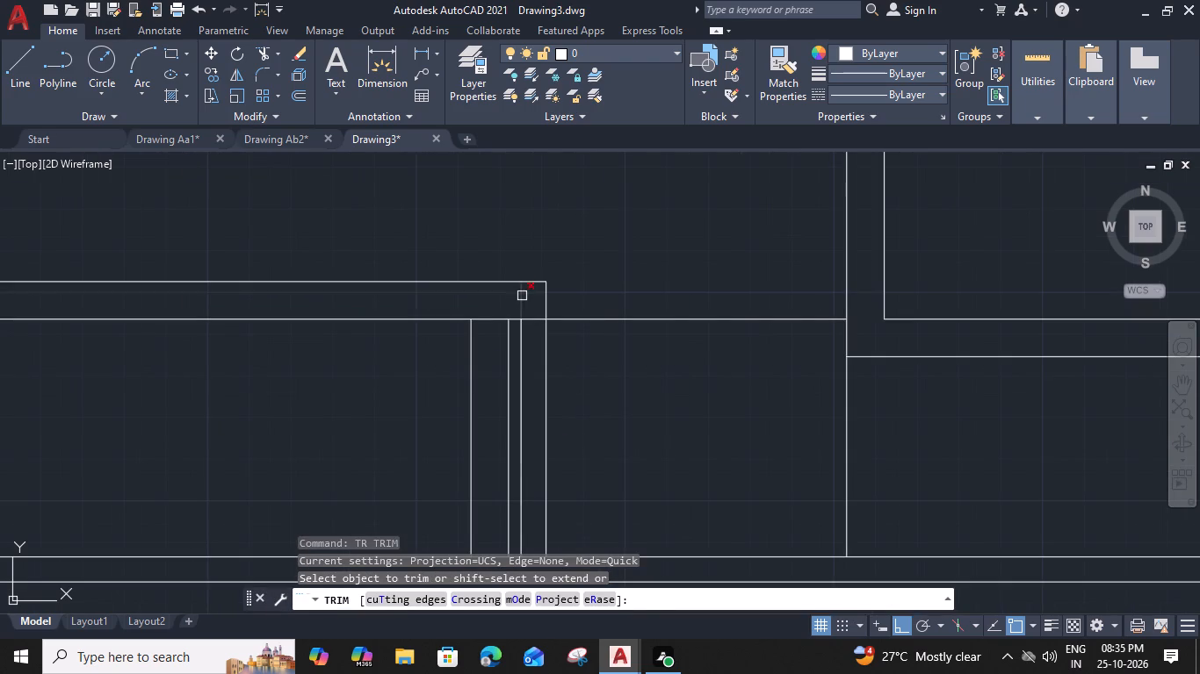
click(520, 300)
middle_drag(543, 453, 555, 404)
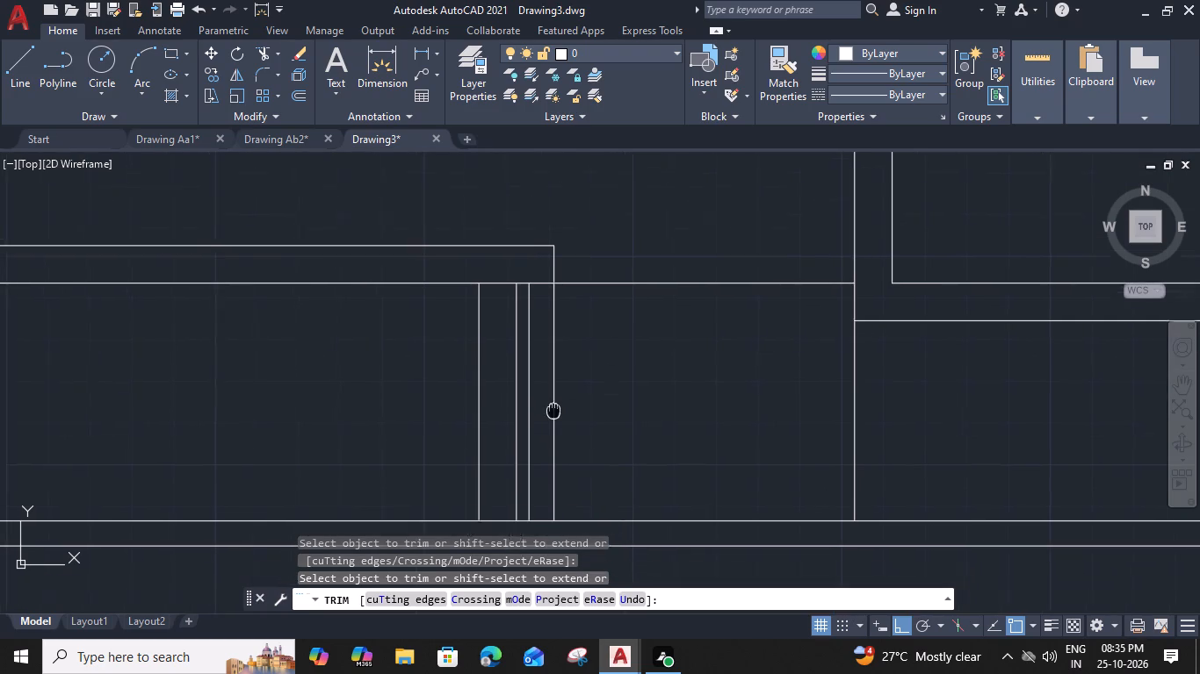
middle_drag(555, 404, 560, 387)
shift+click(527, 440)
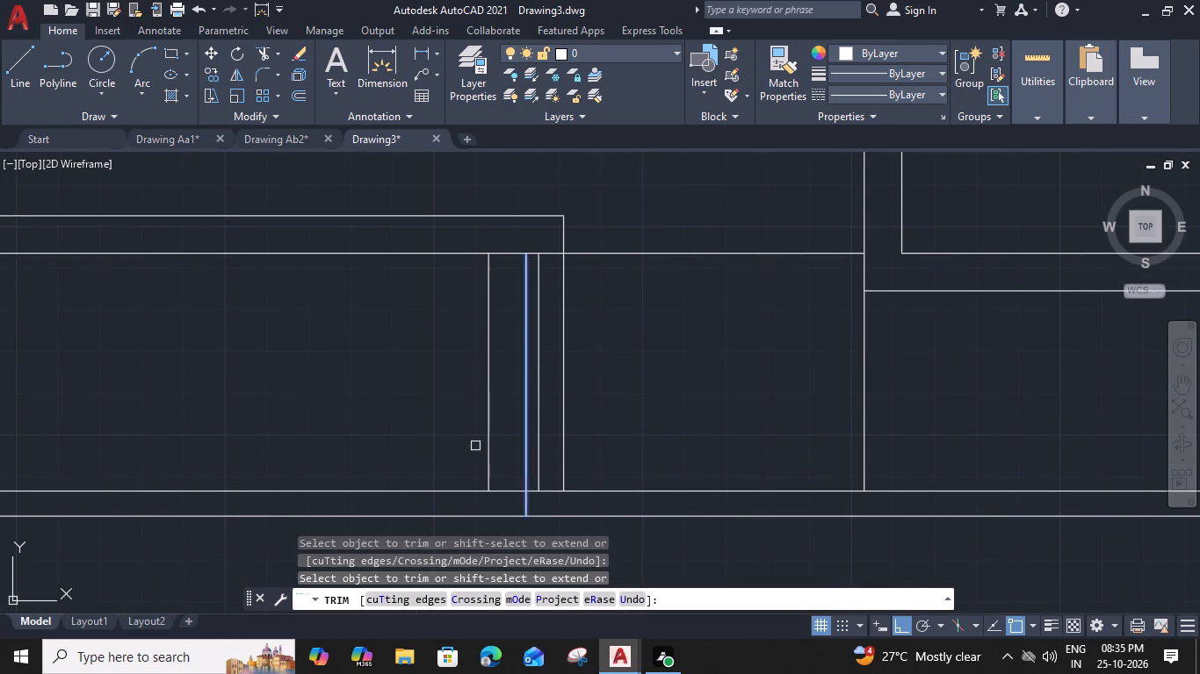
shift+click(487, 452)
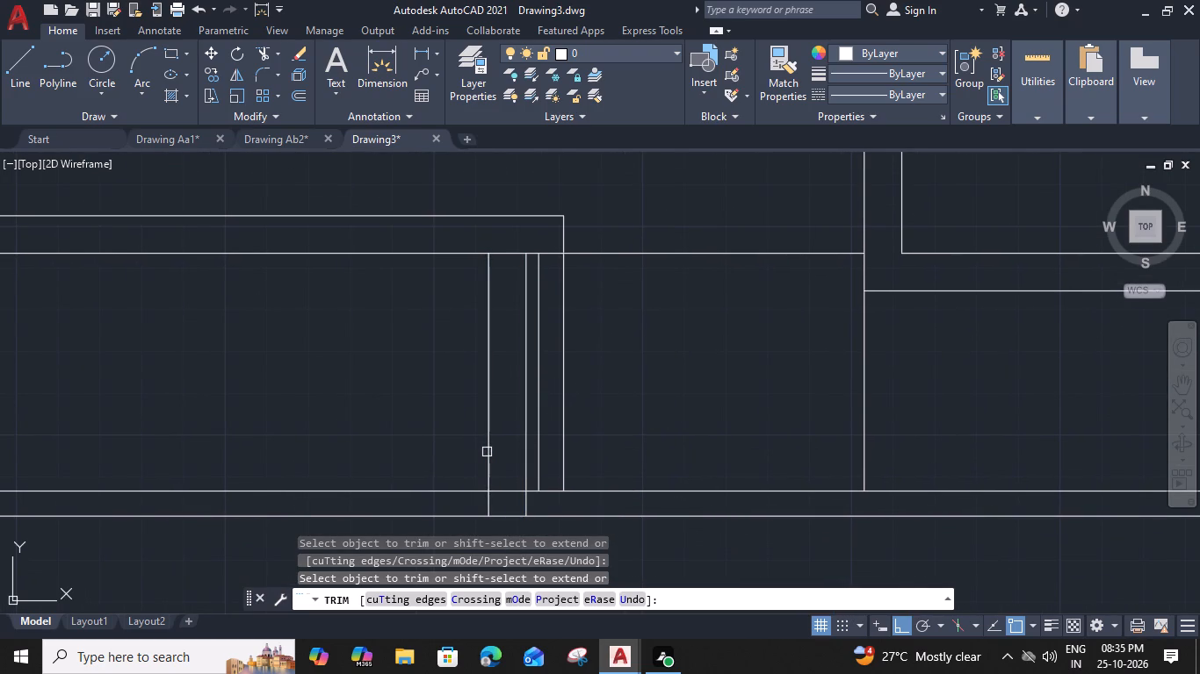
click(487, 452)
click(527, 455)
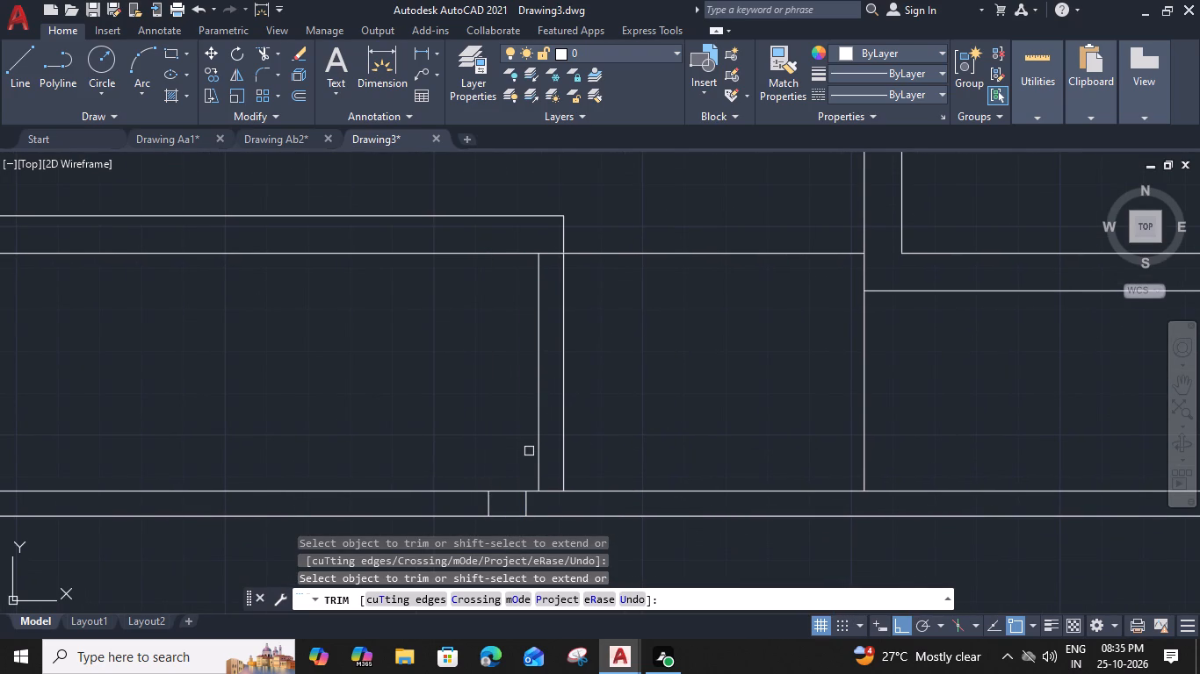
key(Escape)
Offset the long vertical line on the porch side of the front opening 6" towards the porch.
middle_drag(687, 420, 546, 414)
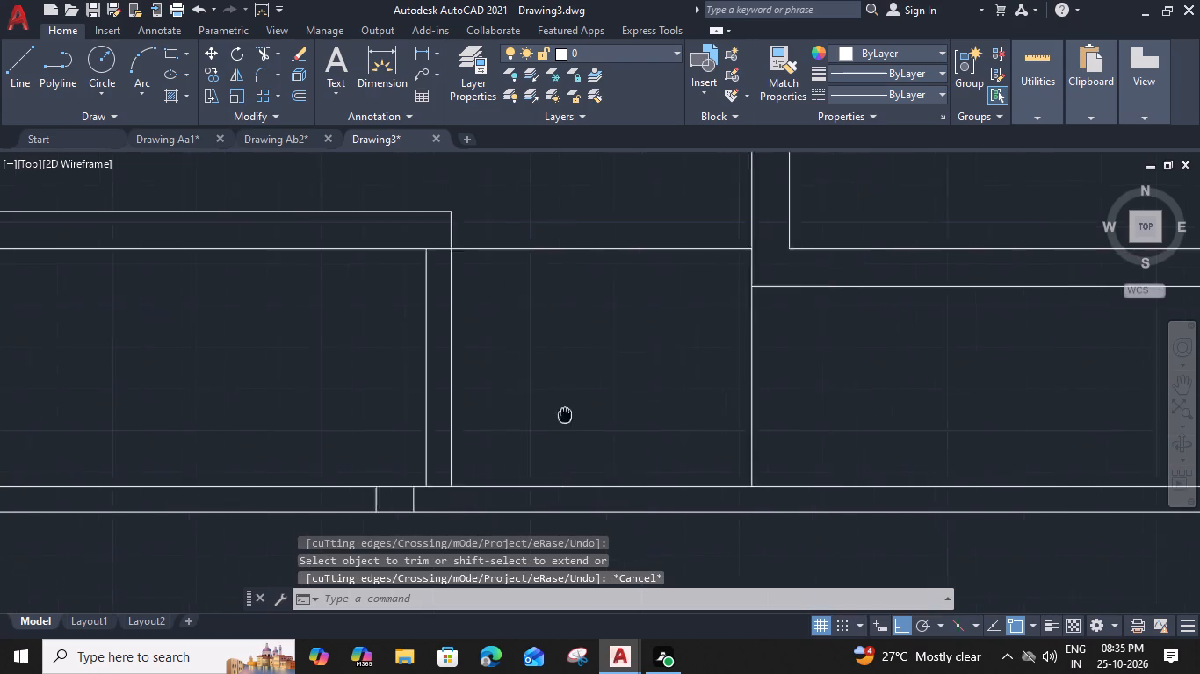
middle_drag(546, 414, 437, 396)
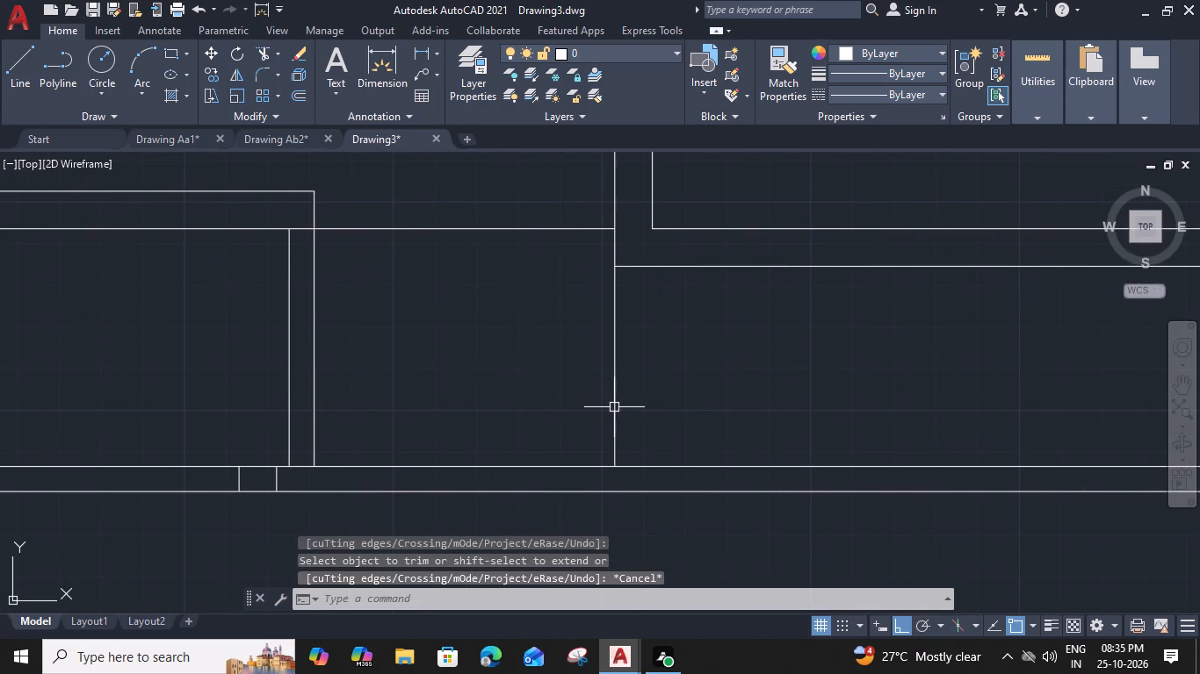
click(615, 407)
text(O)
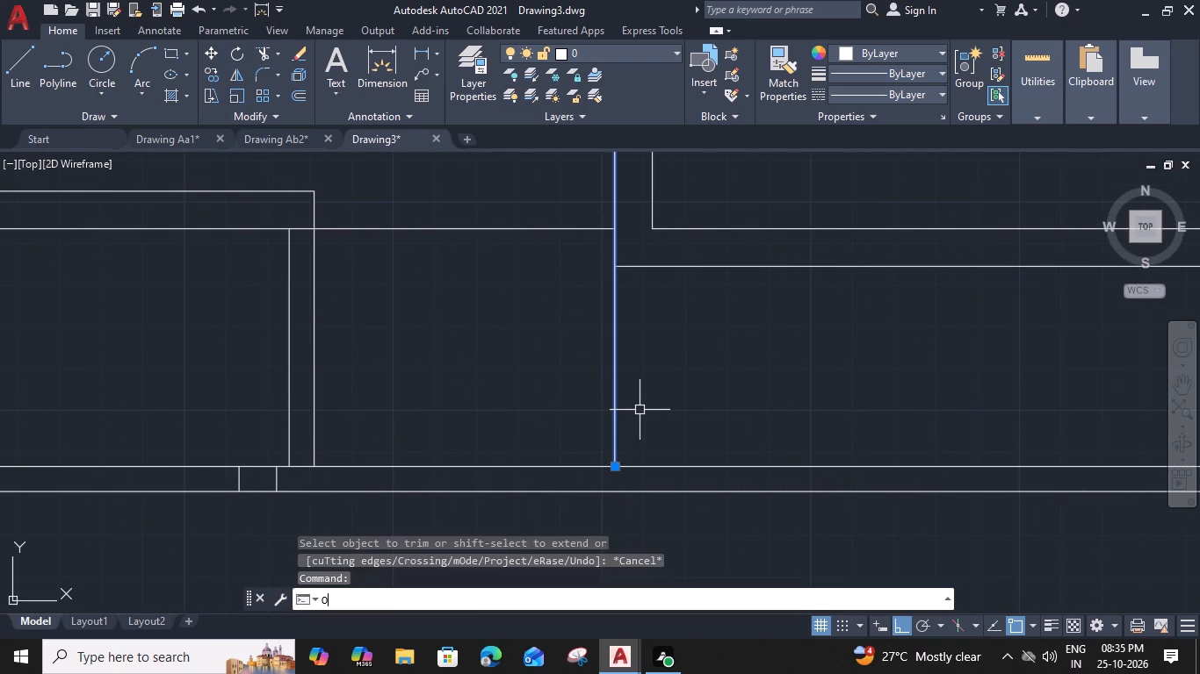
key(space)
text(6")
key(Return)
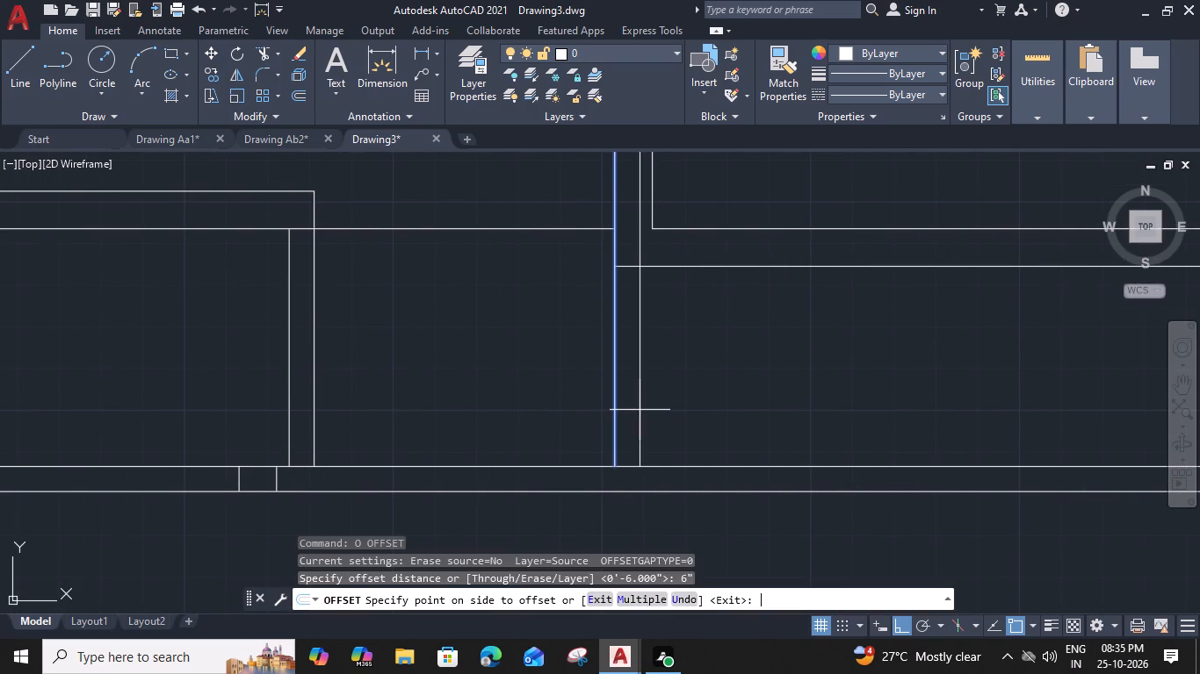
click(670, 418)
key(Escape)
Offset the new 6" line another 9" towards the porch.
click(641, 419)
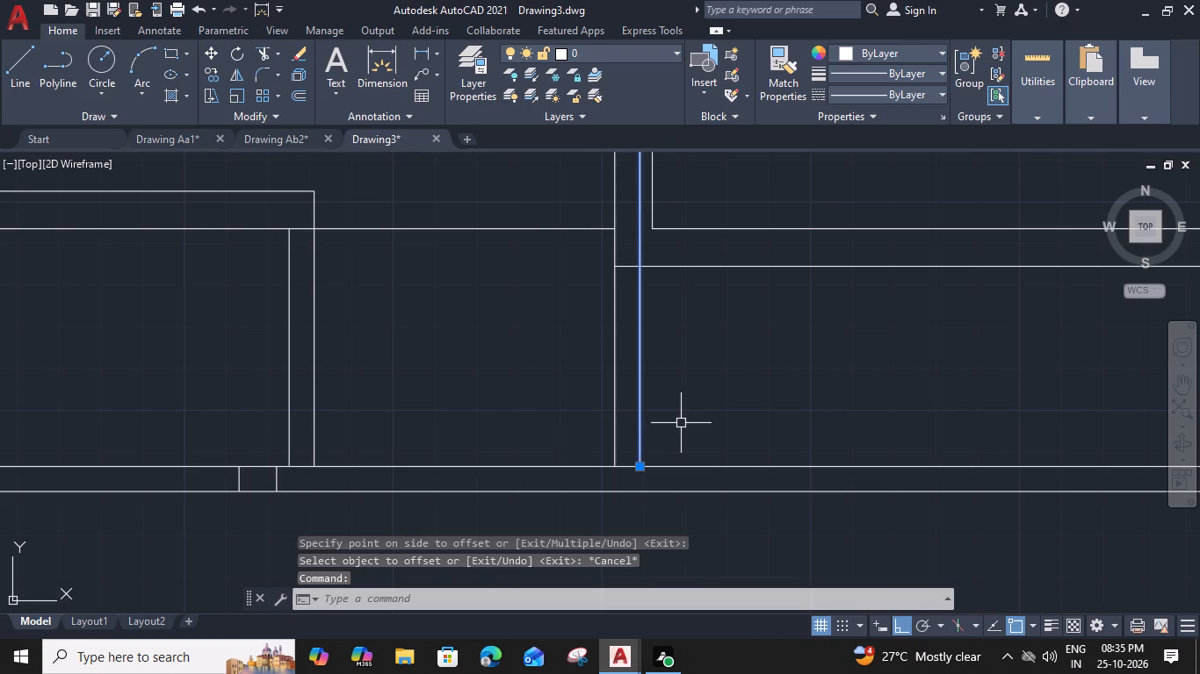
text(O 9")
key(Return)
click(696, 425)
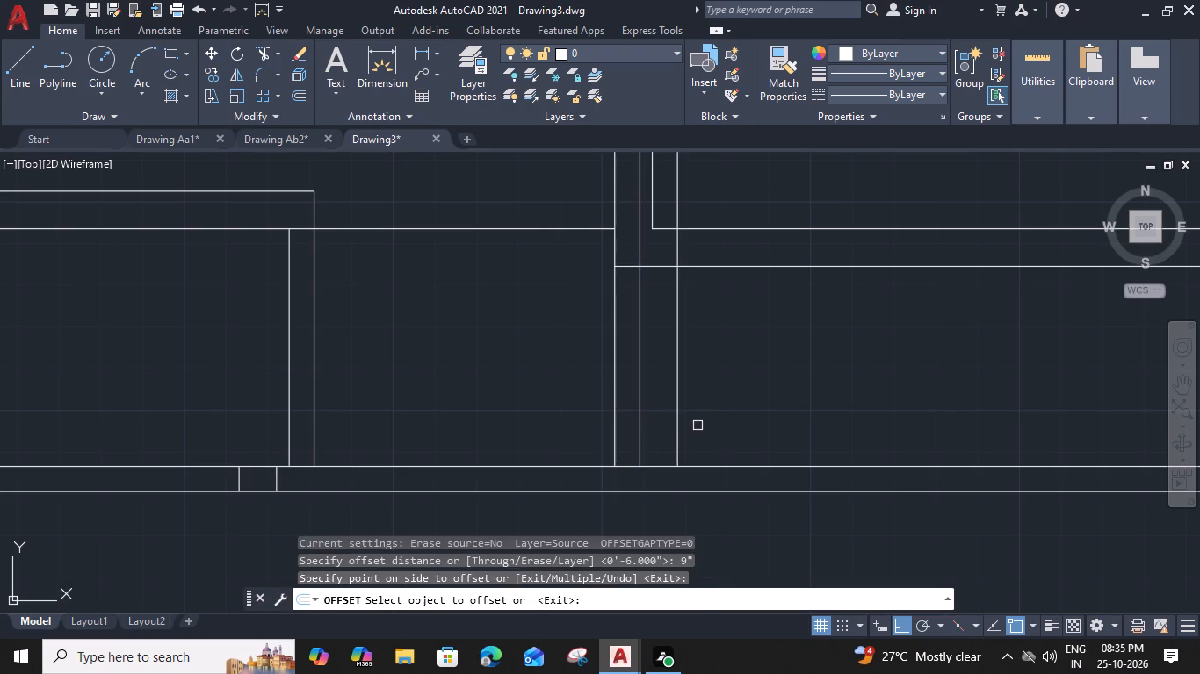
key(Escape)
Trim the two new lines across the porch's front wall and reduce their lower parts to short stubs within the outer front wall.
key(t)
key(r)
key(space)
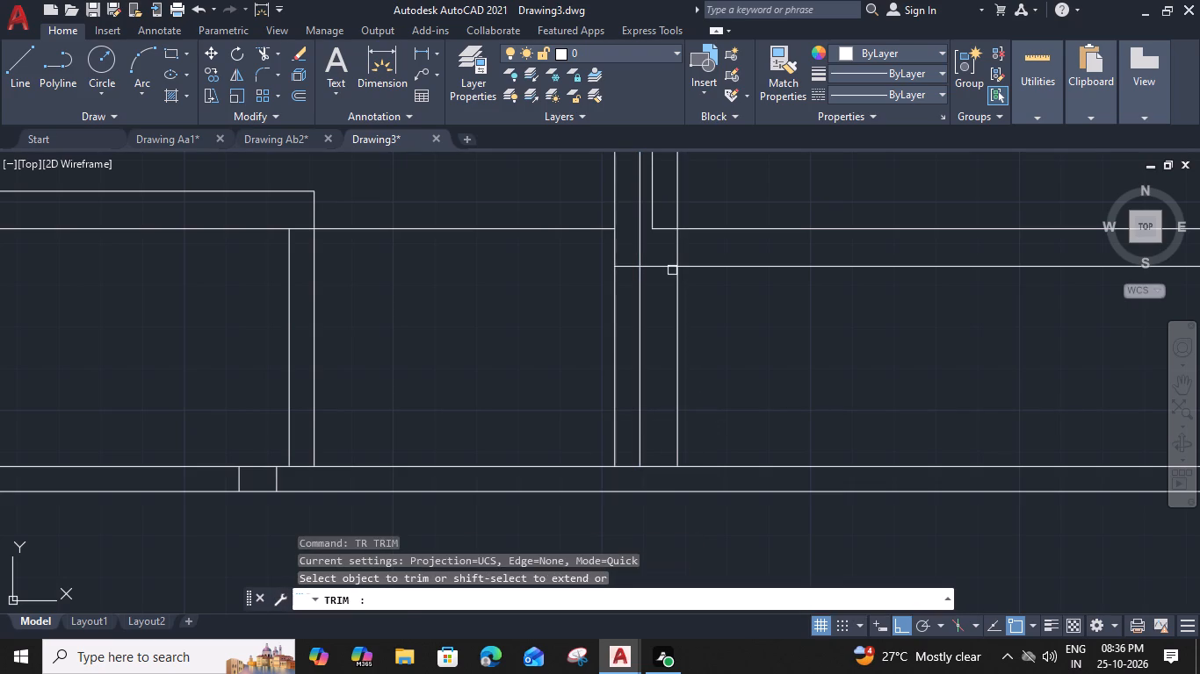
click(677, 255)
click(640, 246)
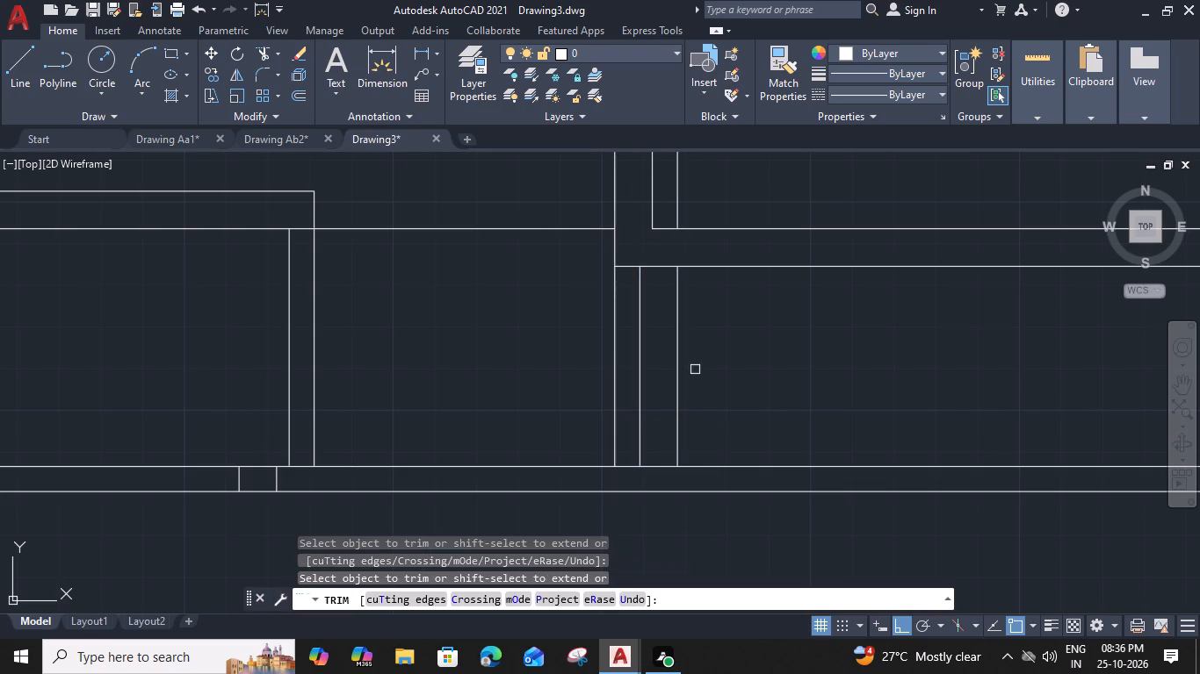
shift+click(704, 376)
shift+click(634, 406)
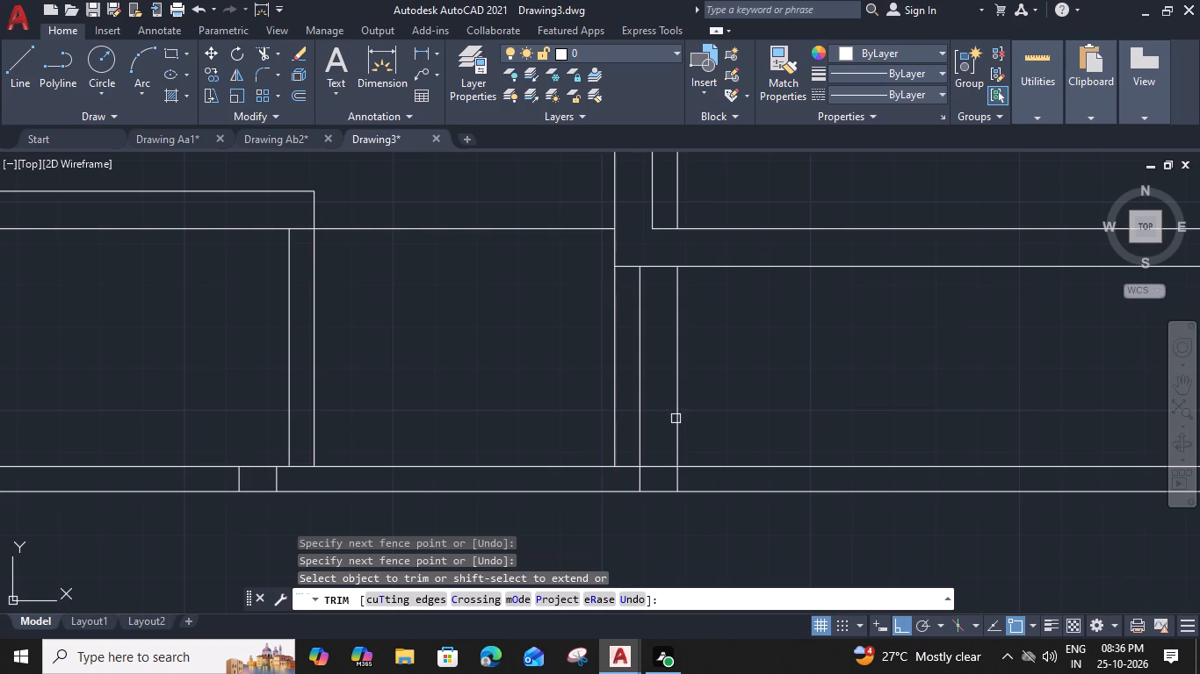
click(678, 420)
click(639, 419)
key(Escape)
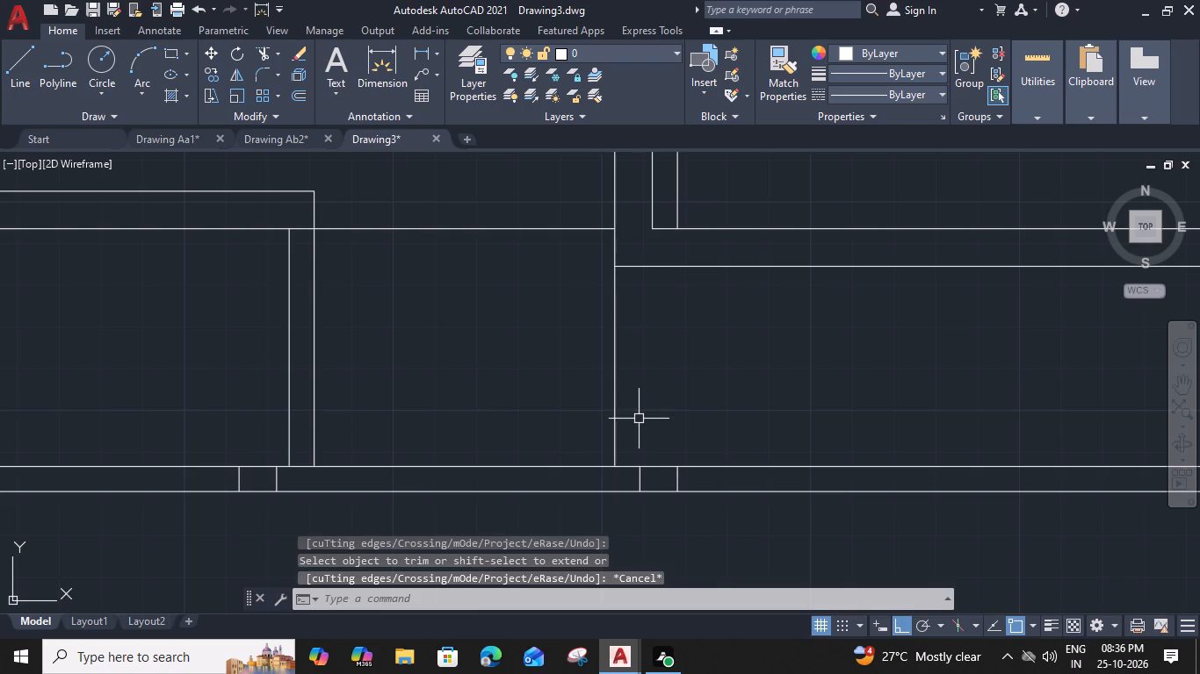
Delete the leftover vertical line running through the porch beside its side wall.
middle_drag(653, 329, 640, 546)
scroll(661, 387, down, 3)
scroll(661, 387, up, 1)
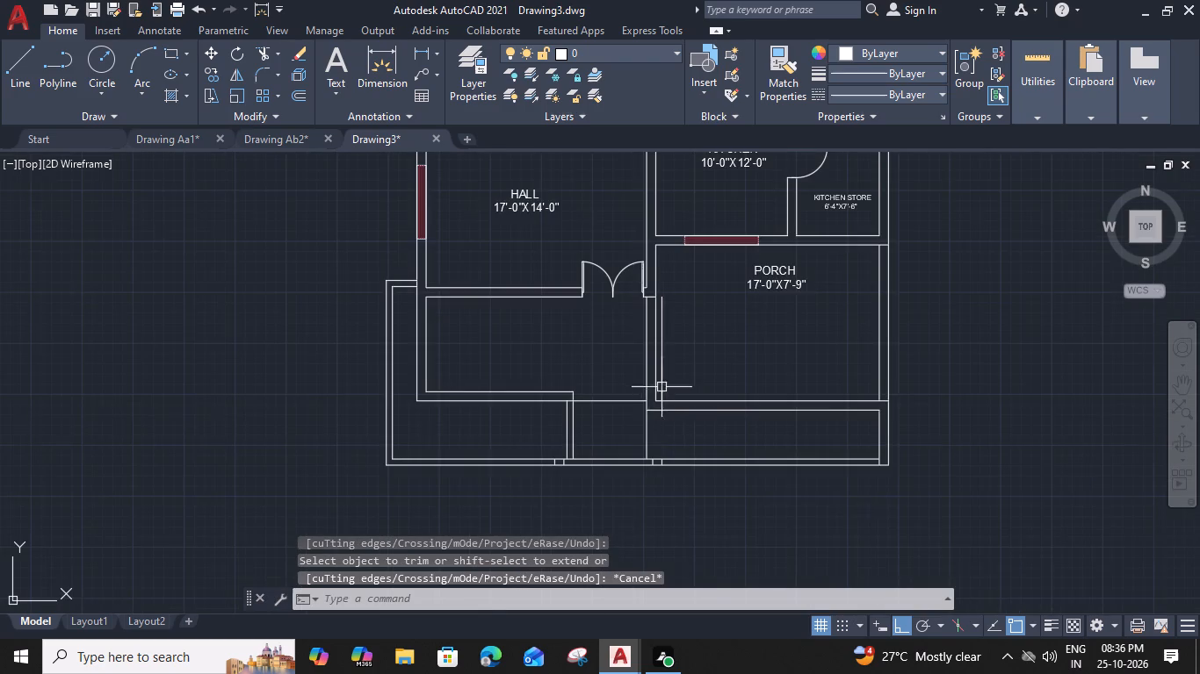
scroll(661, 386, up, 1)
click(661, 384)
key(Delete)
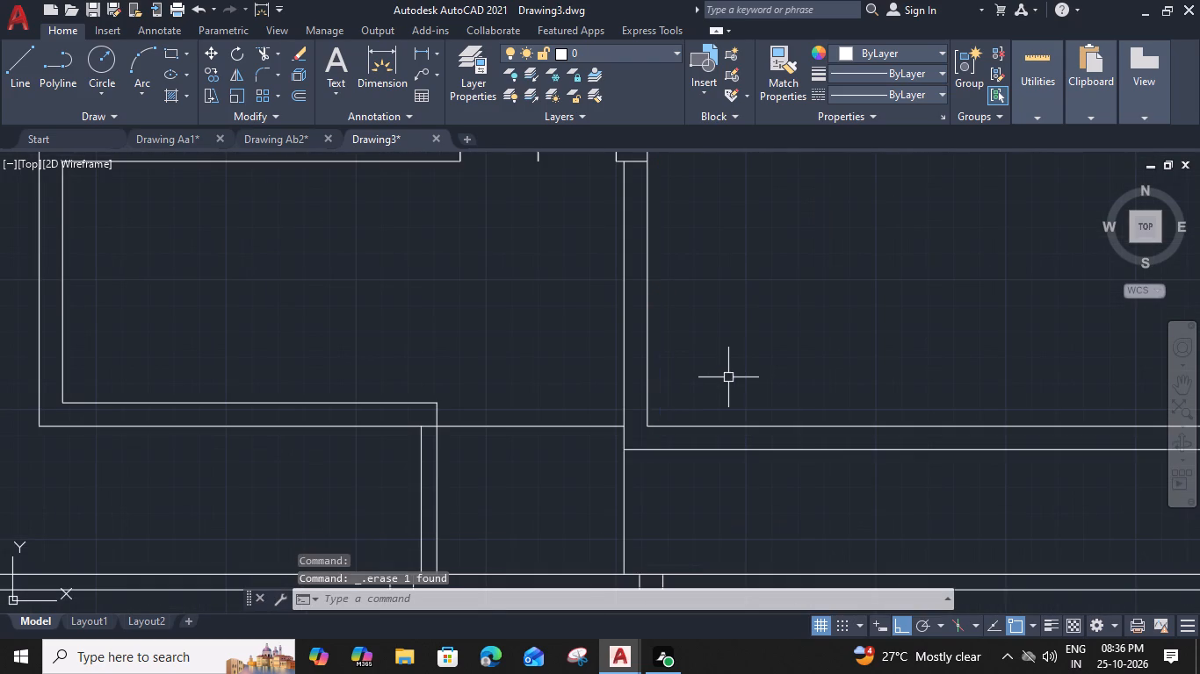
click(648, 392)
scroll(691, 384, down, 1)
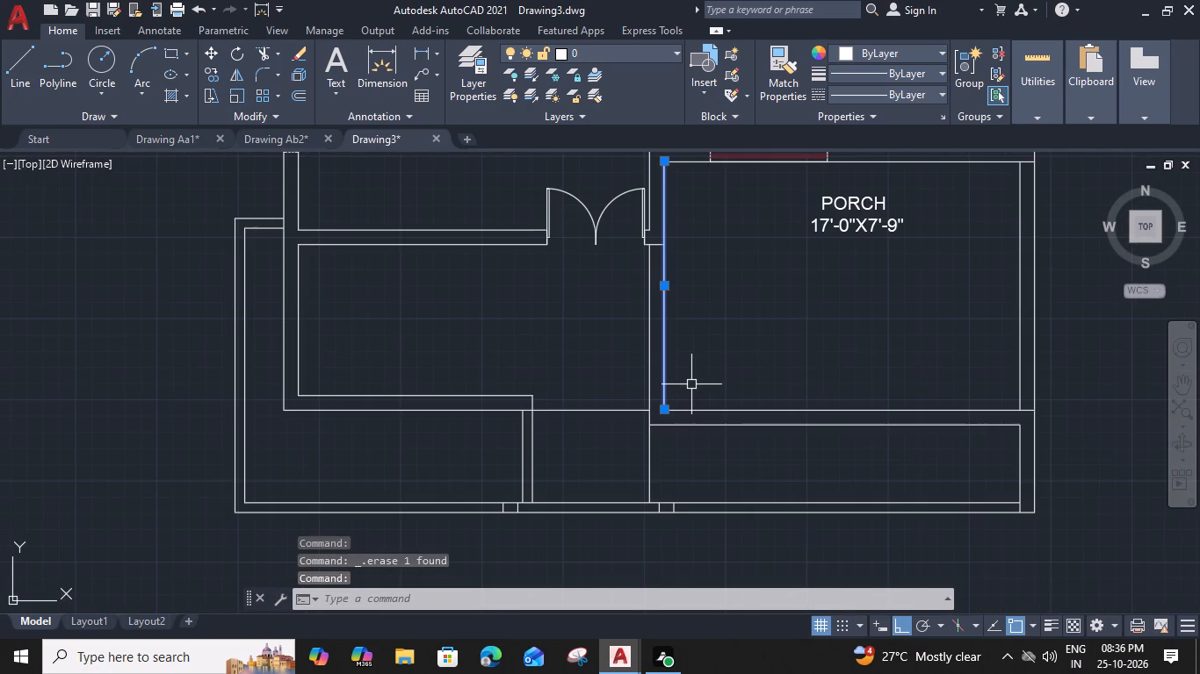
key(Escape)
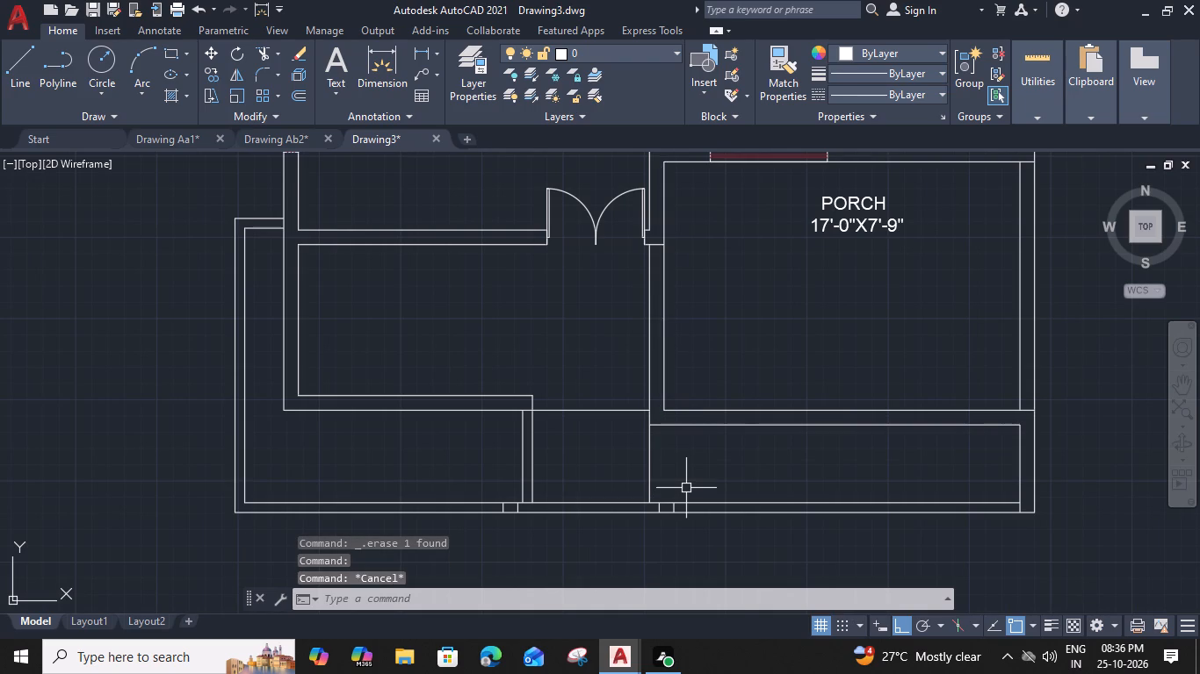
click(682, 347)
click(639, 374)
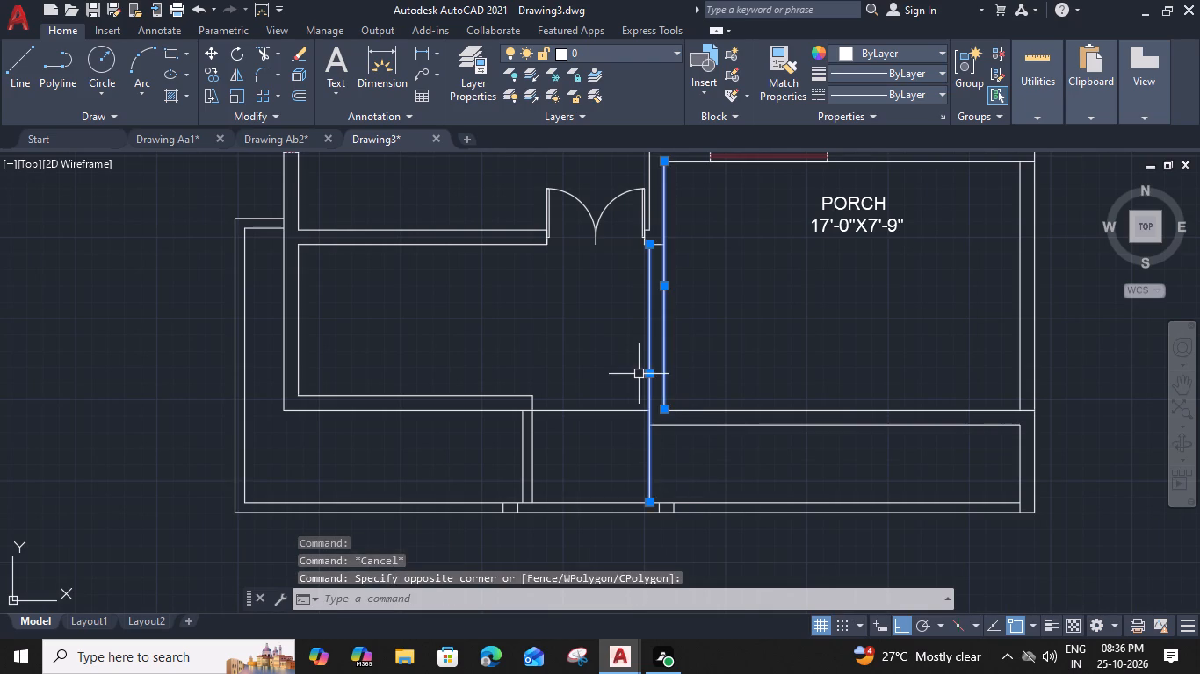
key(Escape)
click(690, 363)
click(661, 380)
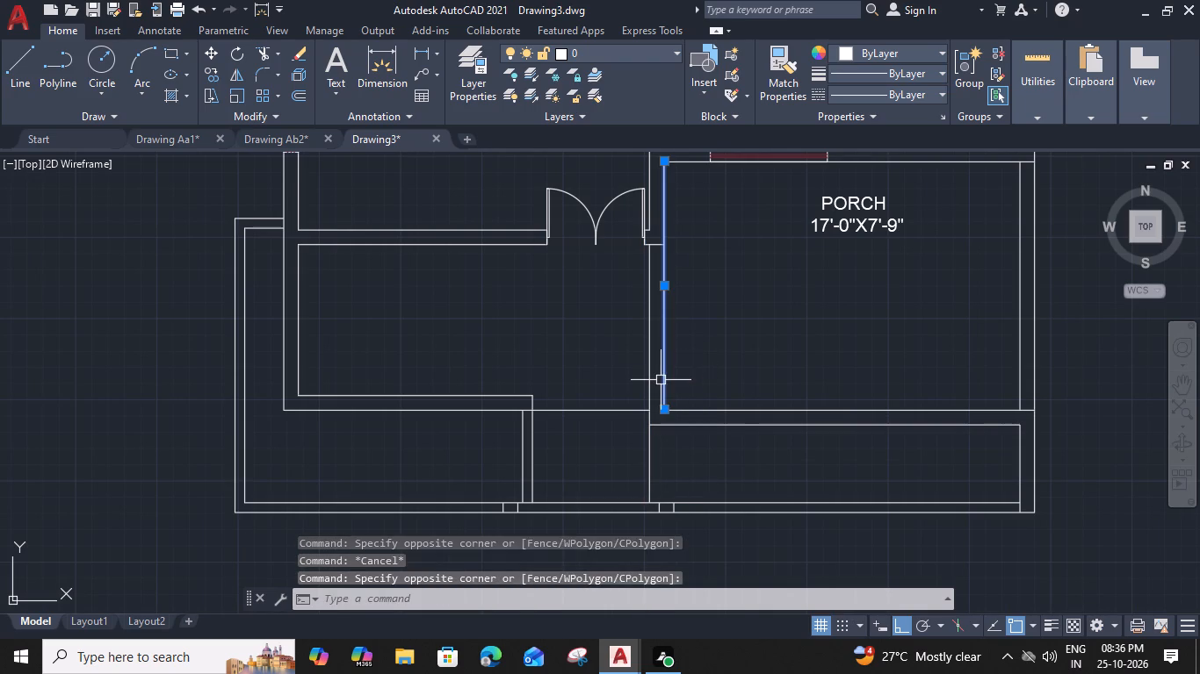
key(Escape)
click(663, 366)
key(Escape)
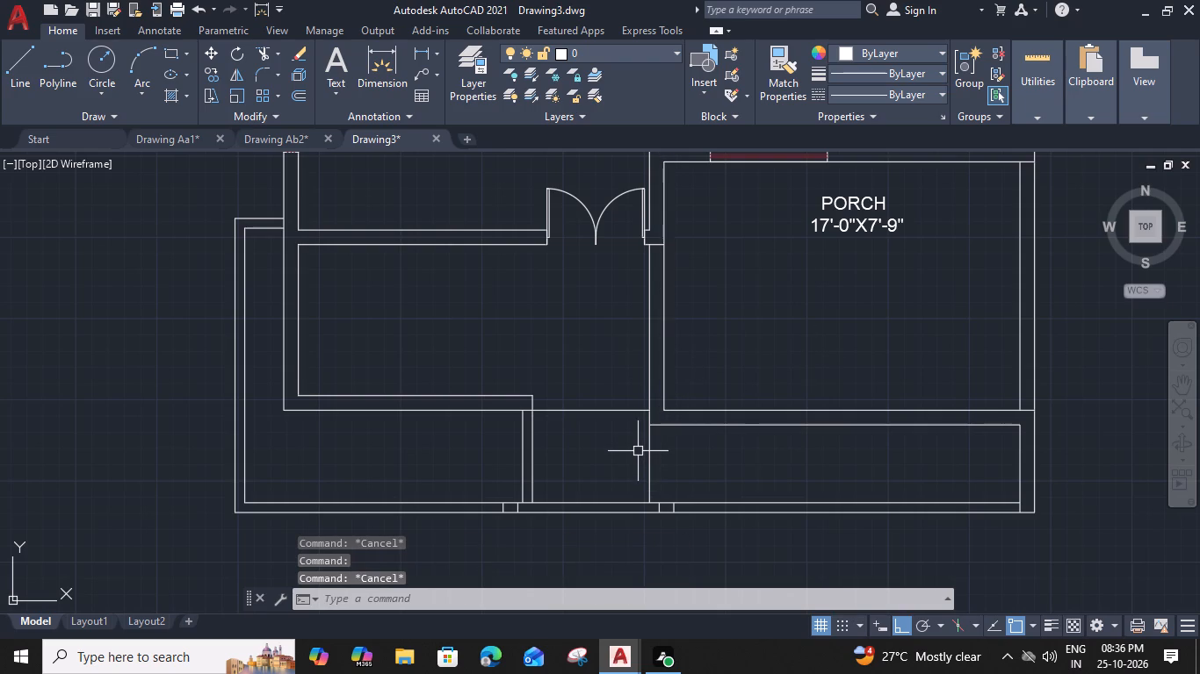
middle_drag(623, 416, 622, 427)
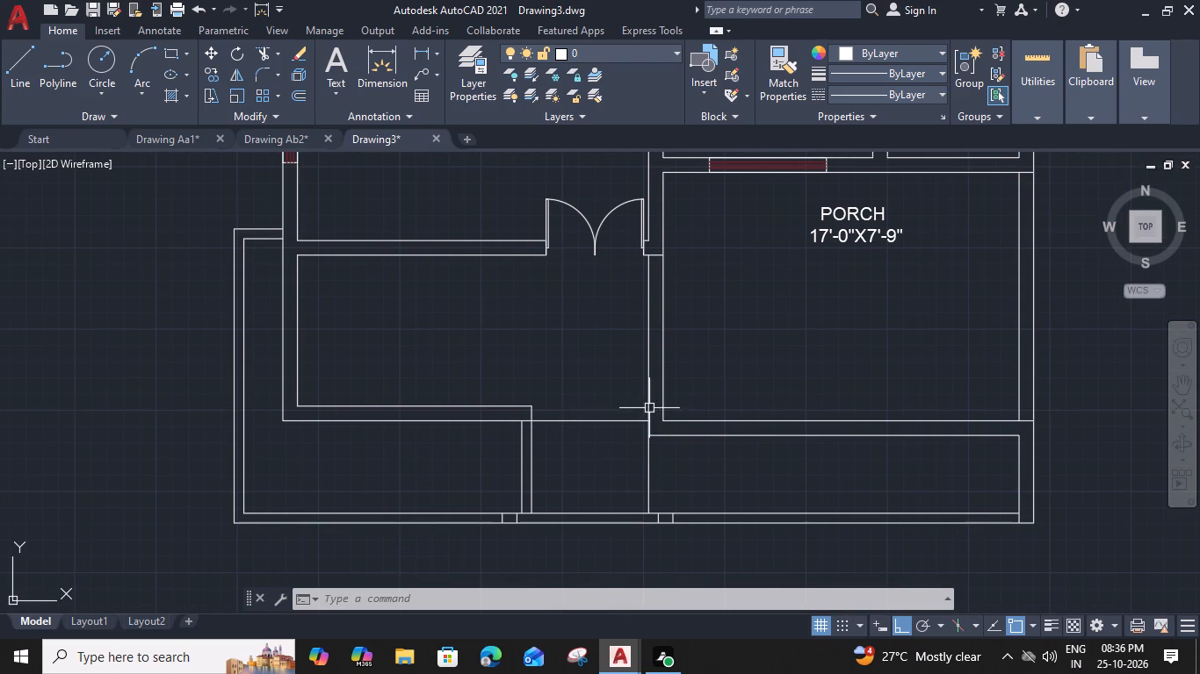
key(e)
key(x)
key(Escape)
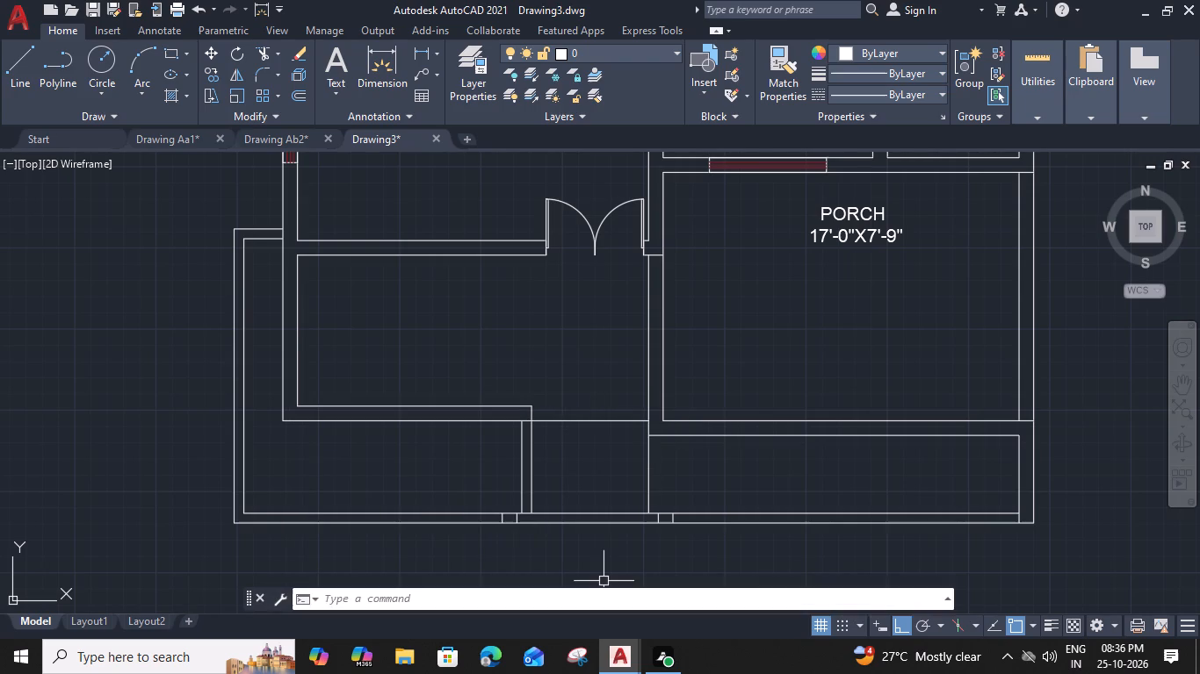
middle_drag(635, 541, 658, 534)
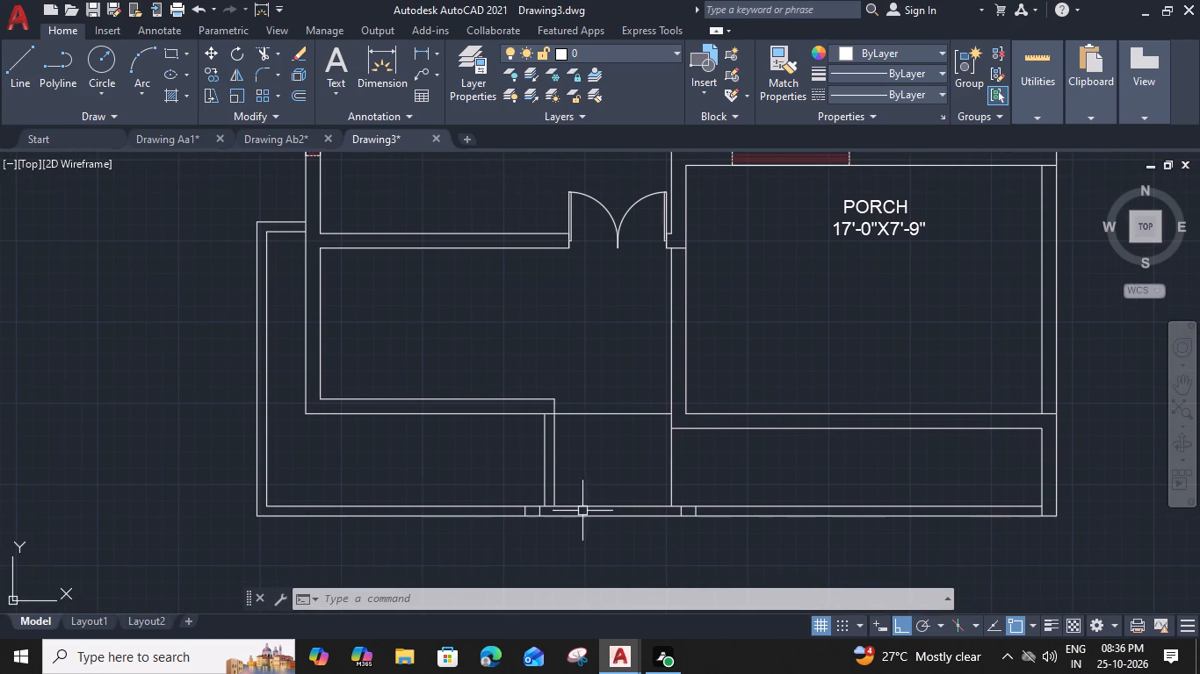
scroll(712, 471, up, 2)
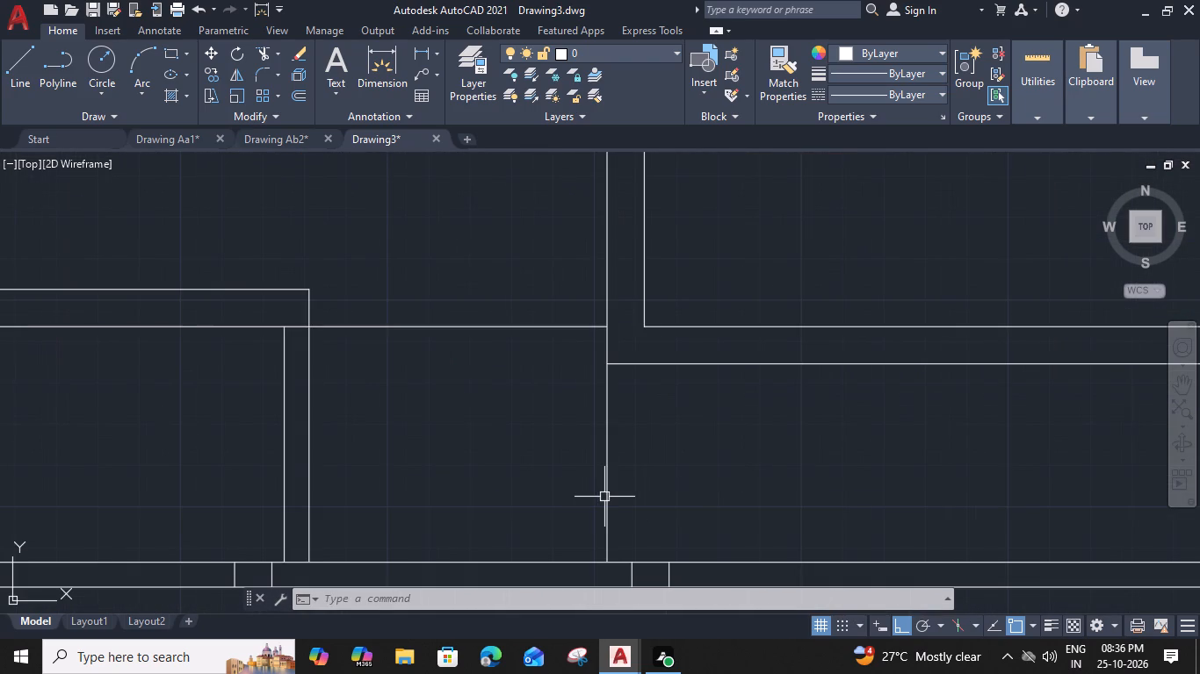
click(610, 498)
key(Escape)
Extend the wall stub nearest the front opening's porch side up to the porch's front wall, and trim its part inside the outer wall.
middle_drag(641, 536, 632, 496)
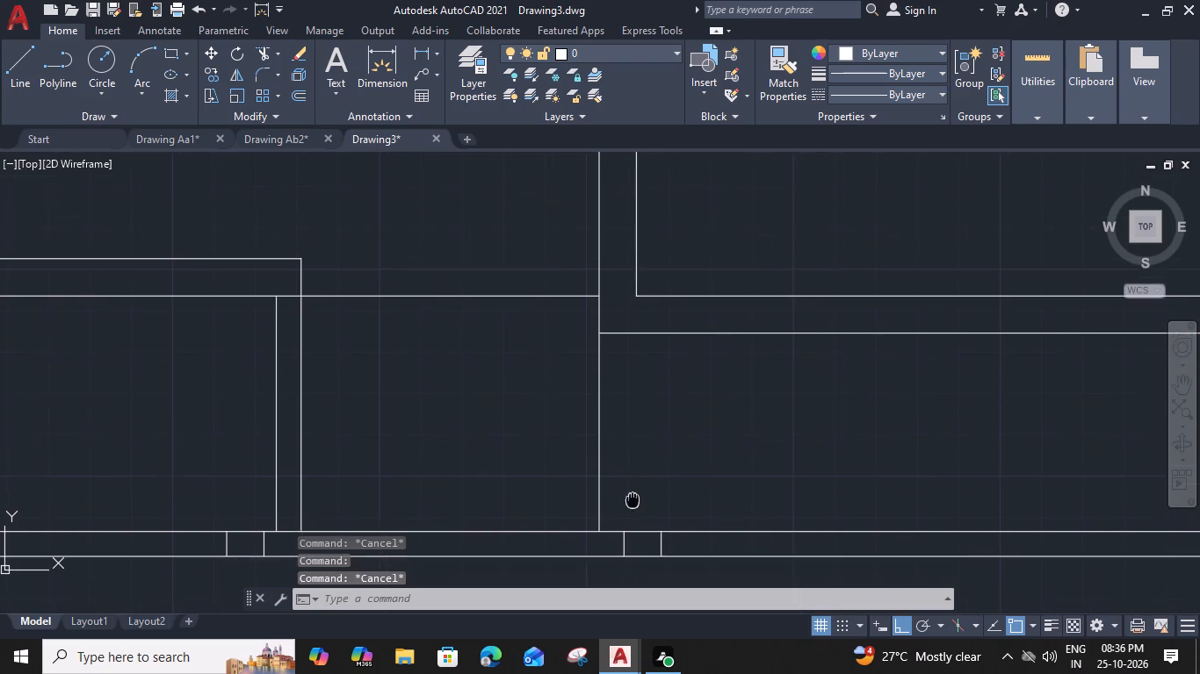
middle_drag(632, 496, 631, 442)
text(EX)
key(space)
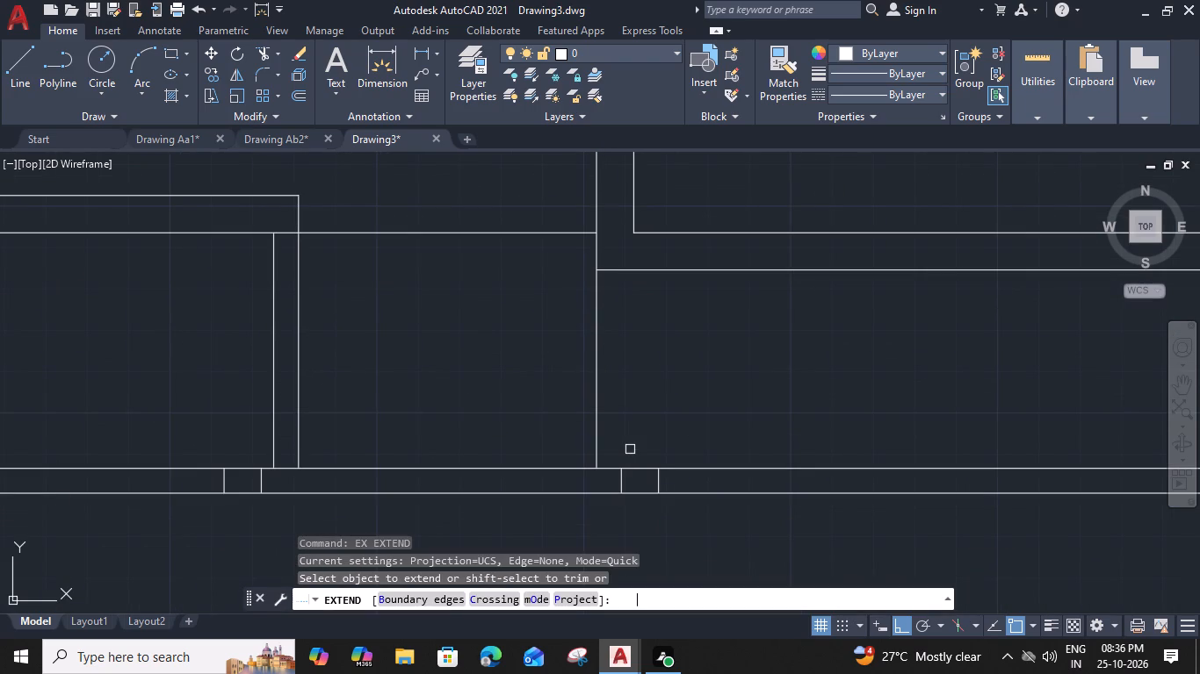
click(622, 480)
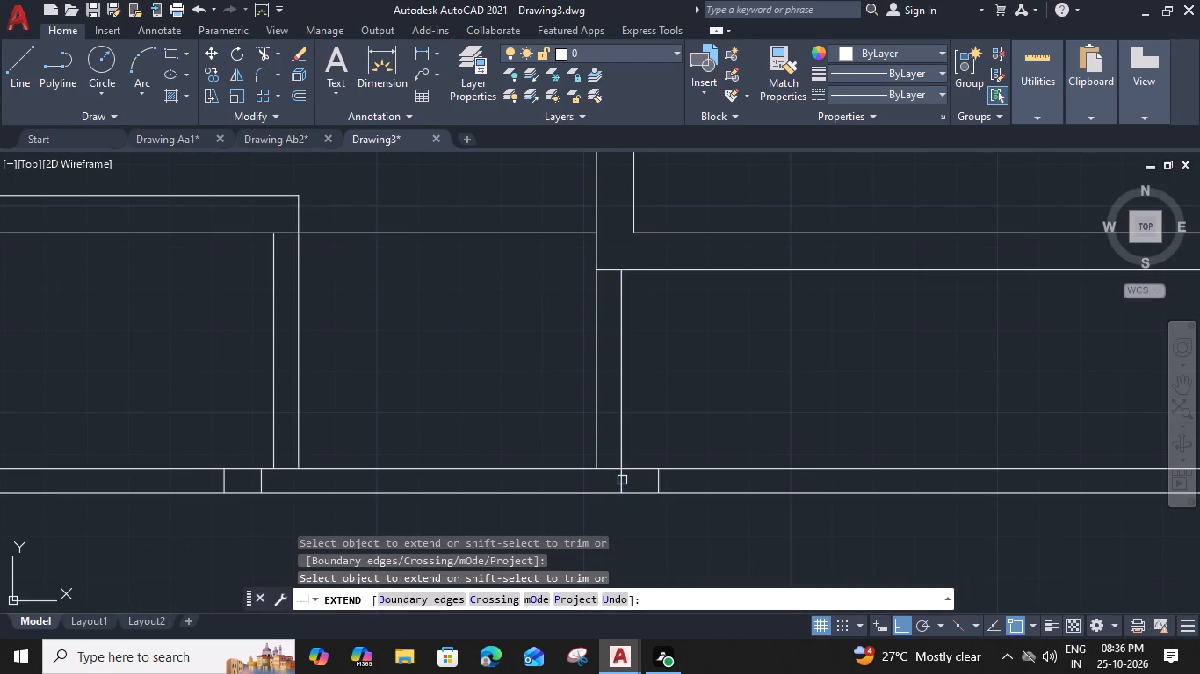
shift+click(622, 480)
key(Escape)
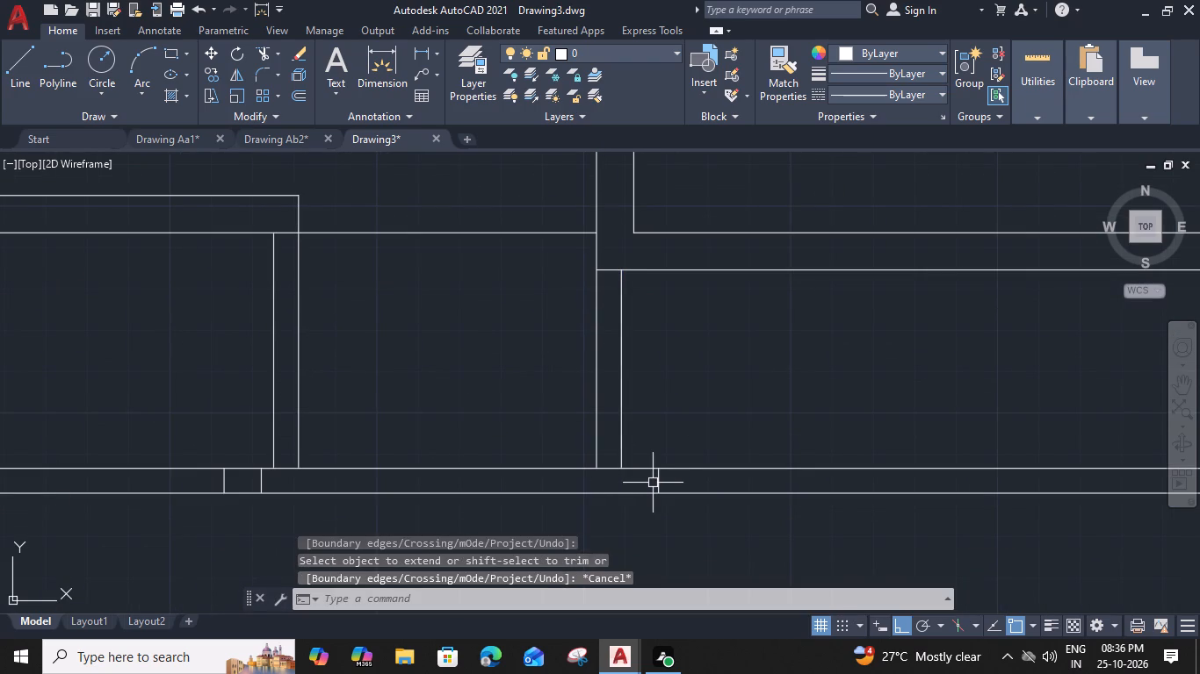
Offset the remaining stub in the outer front wall 9" further along, away from the front opening on the porch side.
click(658, 481)
text(O 9")
key(Return)
click(741, 487)
key(Escape)
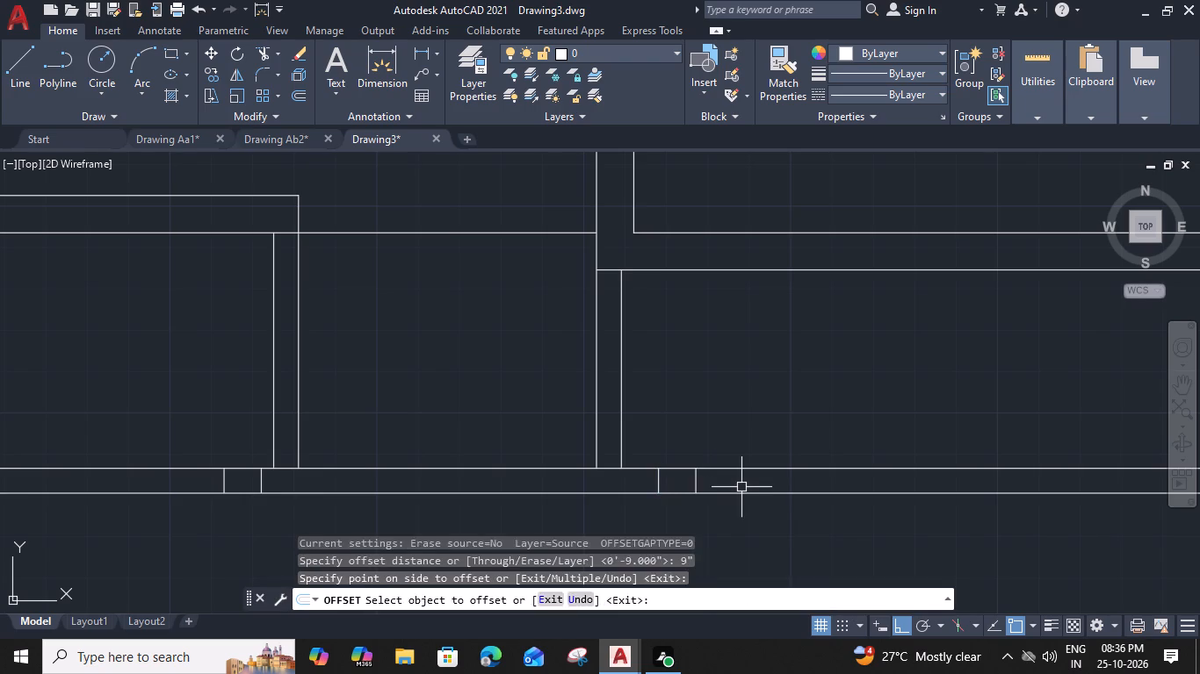
Delete the two short stubs in the outer front wall on the opening's side away from the porch.
middle_drag(341, 510, 674, 495)
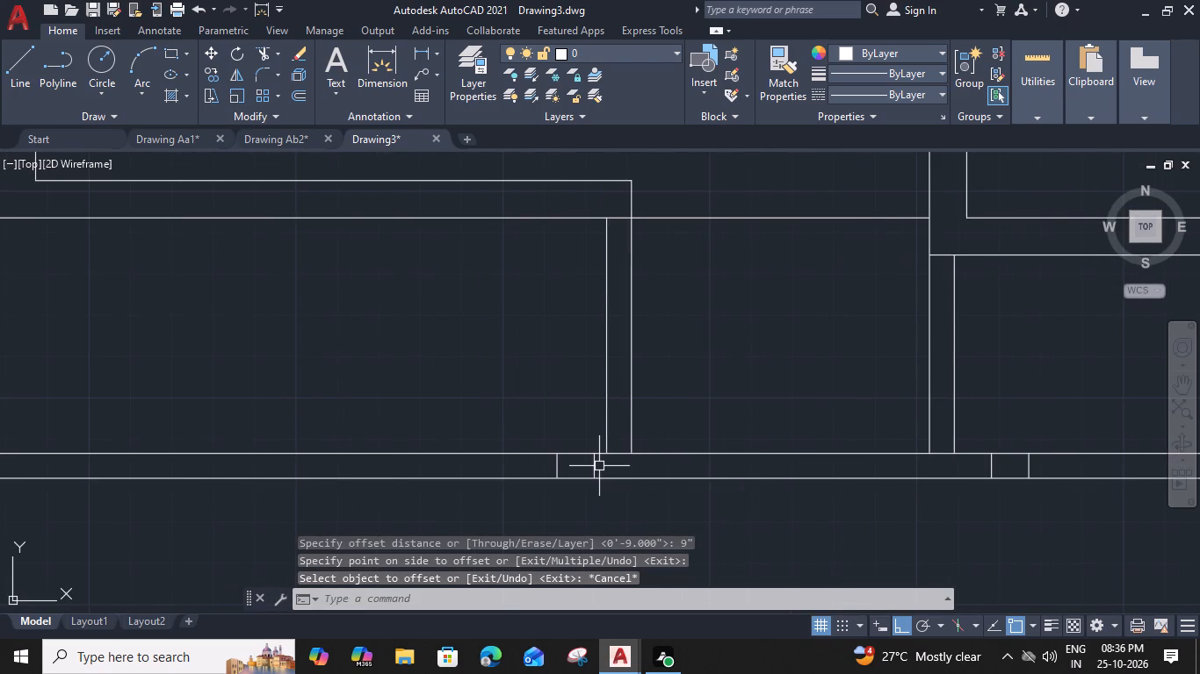
click(605, 466)
click(540, 469)
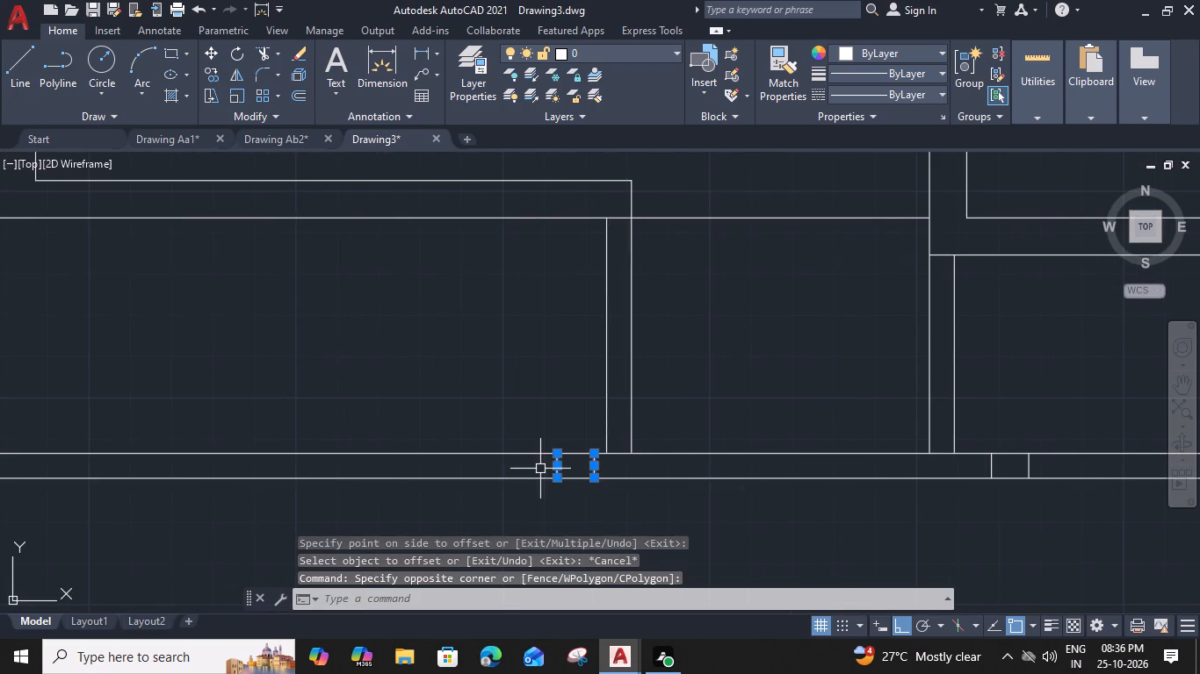
key(Delete)
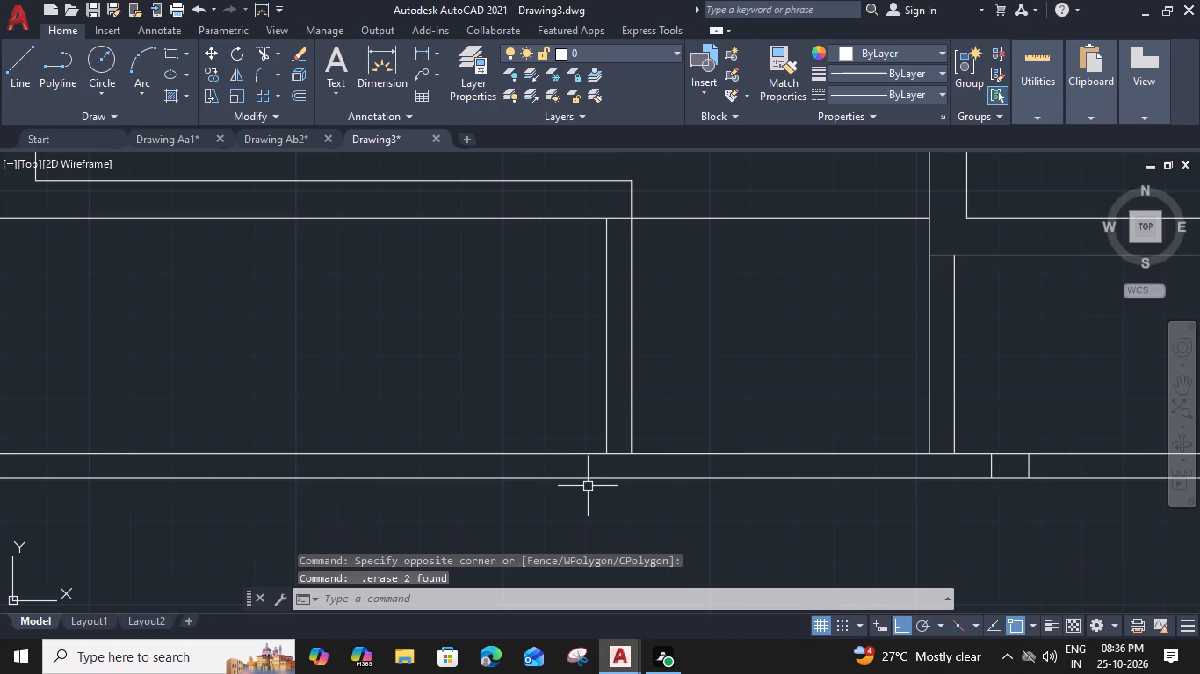
Draw a short line across the outer front wall, continuing the outer face of the opening's side wall away from the porch.
text(L)
key(space)
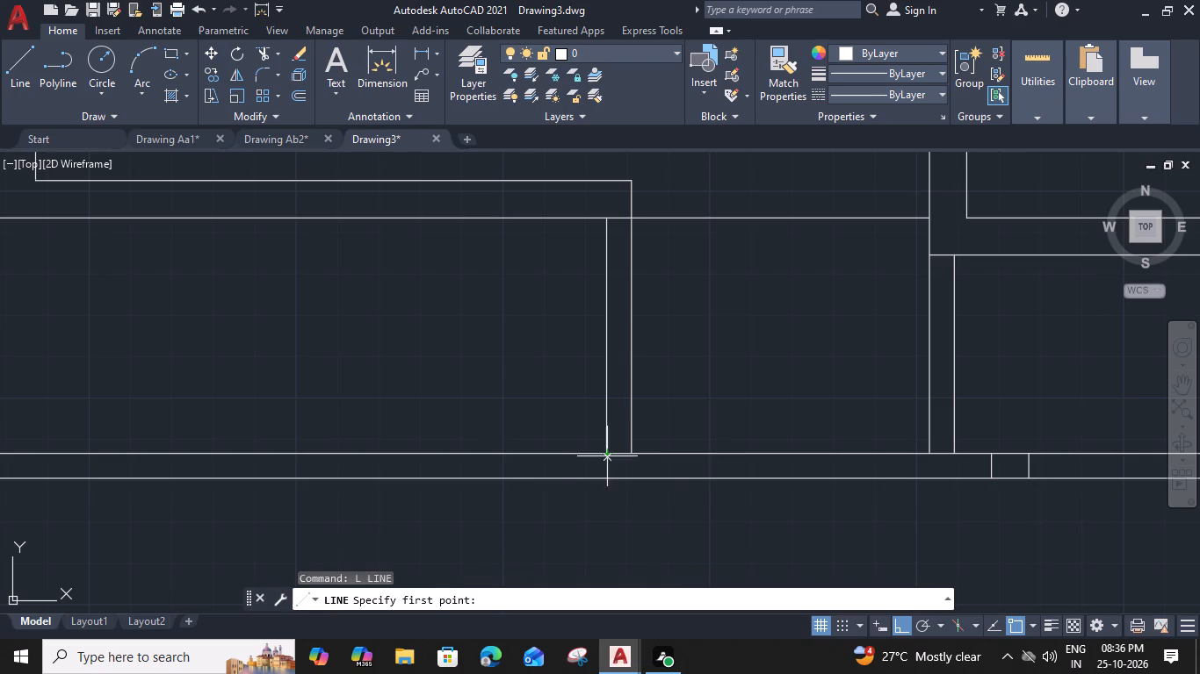
click(606, 455)
click(607, 481)
key(space)
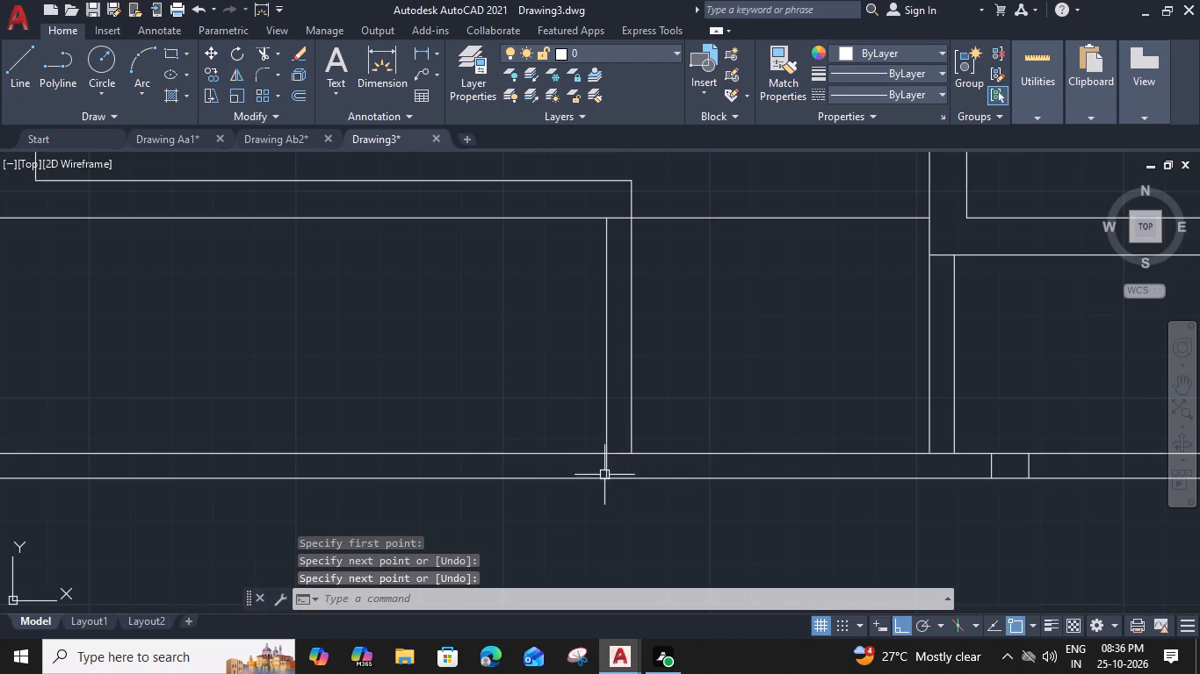
Offset the short cross line 9" away from the opening, and offset the resulting line another 9" in the same direction.
click(604, 466)
text(O 9")
key(Return)
click(471, 484)
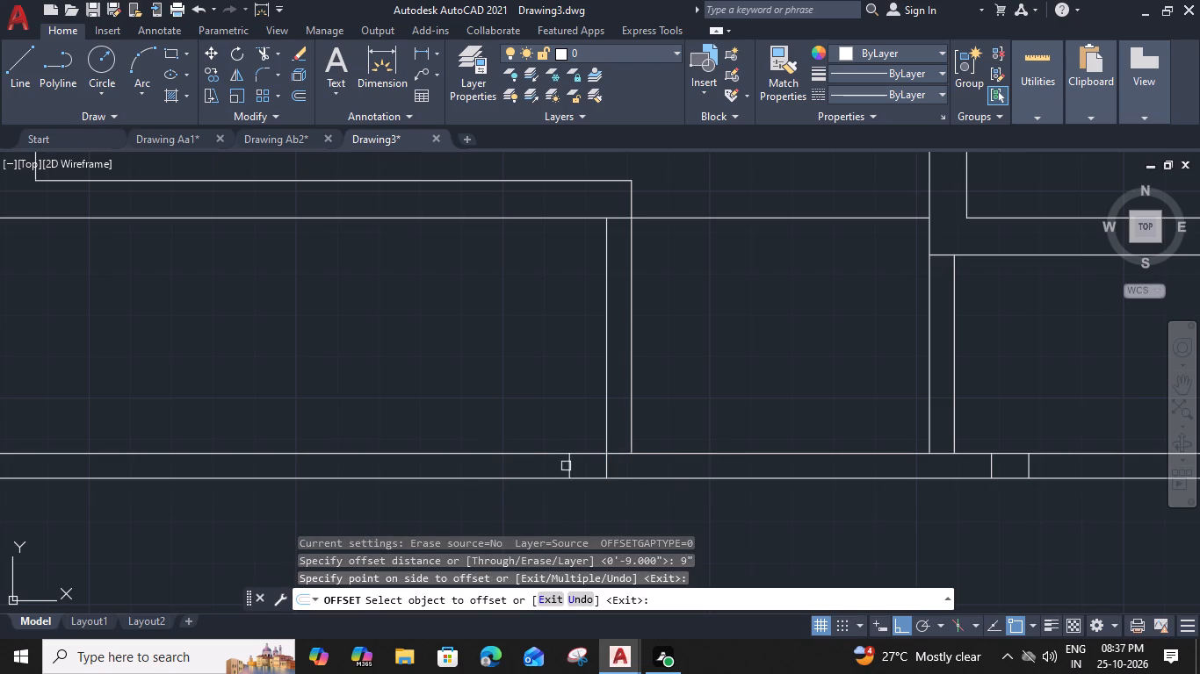
click(568, 466)
click(463, 481)
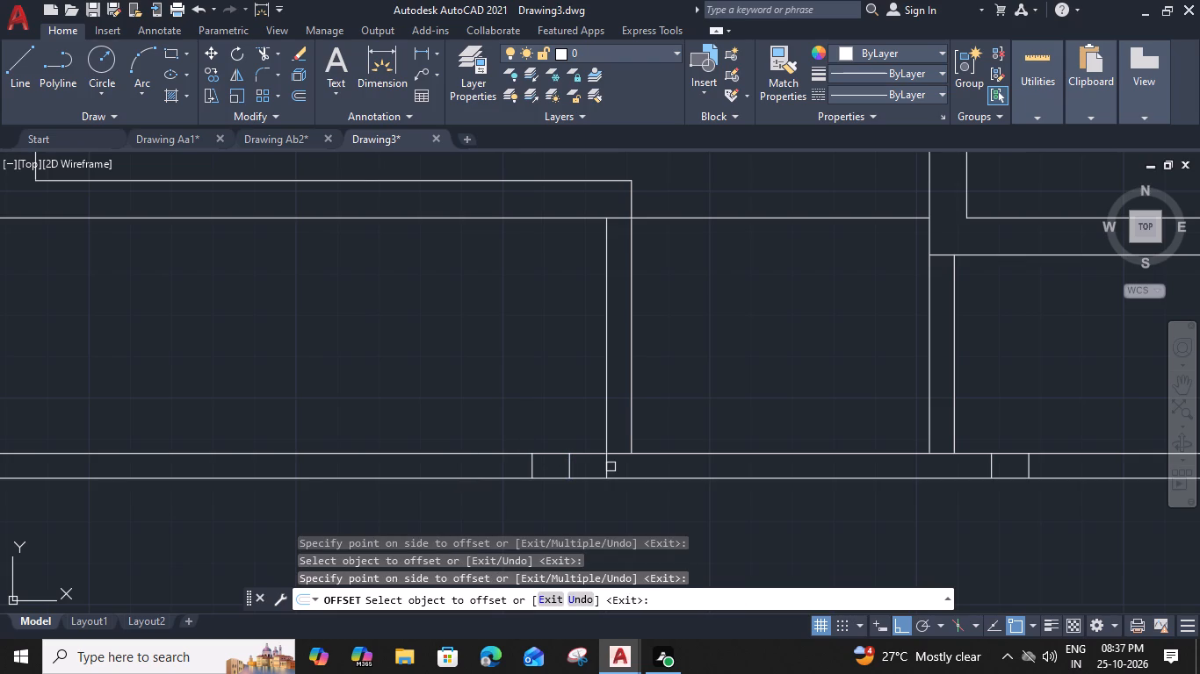
shift+click(606, 465)
key(Escape)
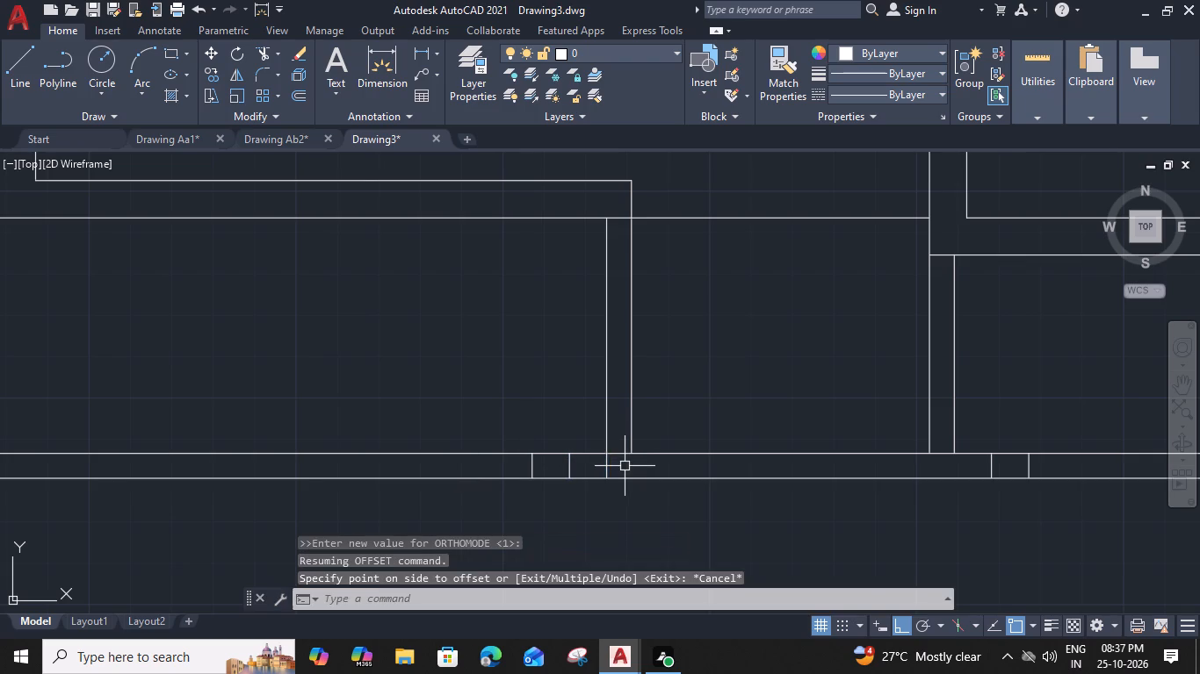
Delete the short cross line in line with the opening's side wall, keeping the two offset stubs.
click(609, 464)
key(Delete)
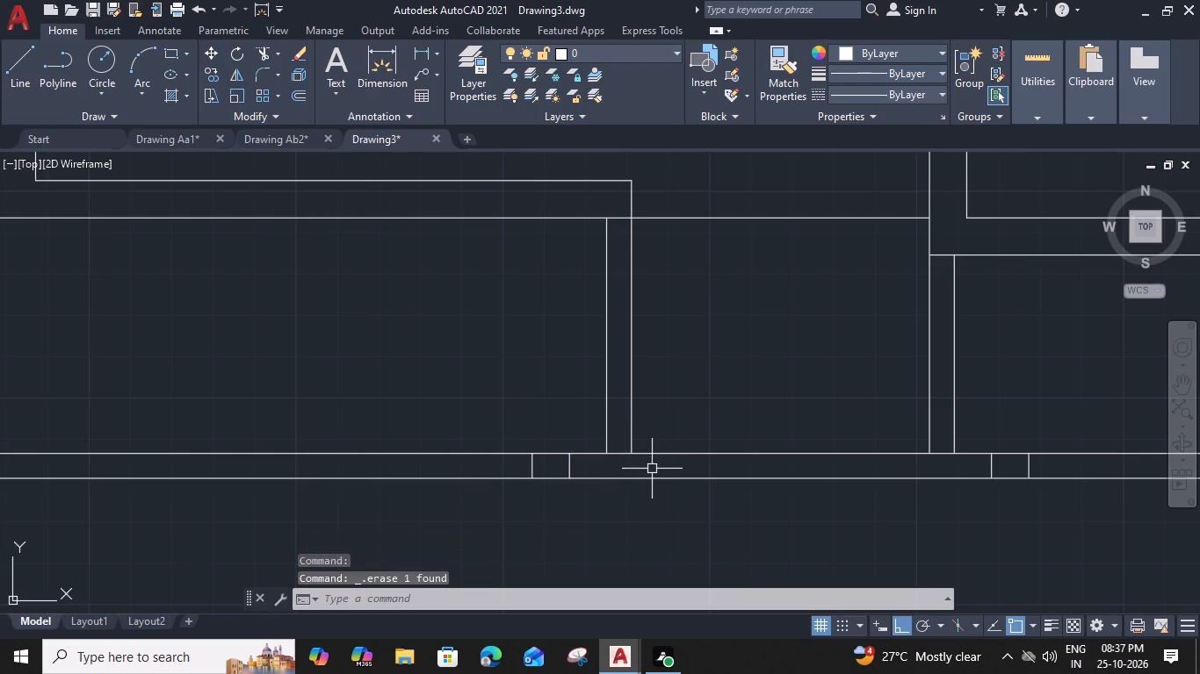
Extend the inner lines of both porch side walls across the thickness of the porch's front wall.
middle_drag(719, 447, 602, 452)
scroll(646, 429, down, 1)
middle_drag(670, 419, 630, 425)
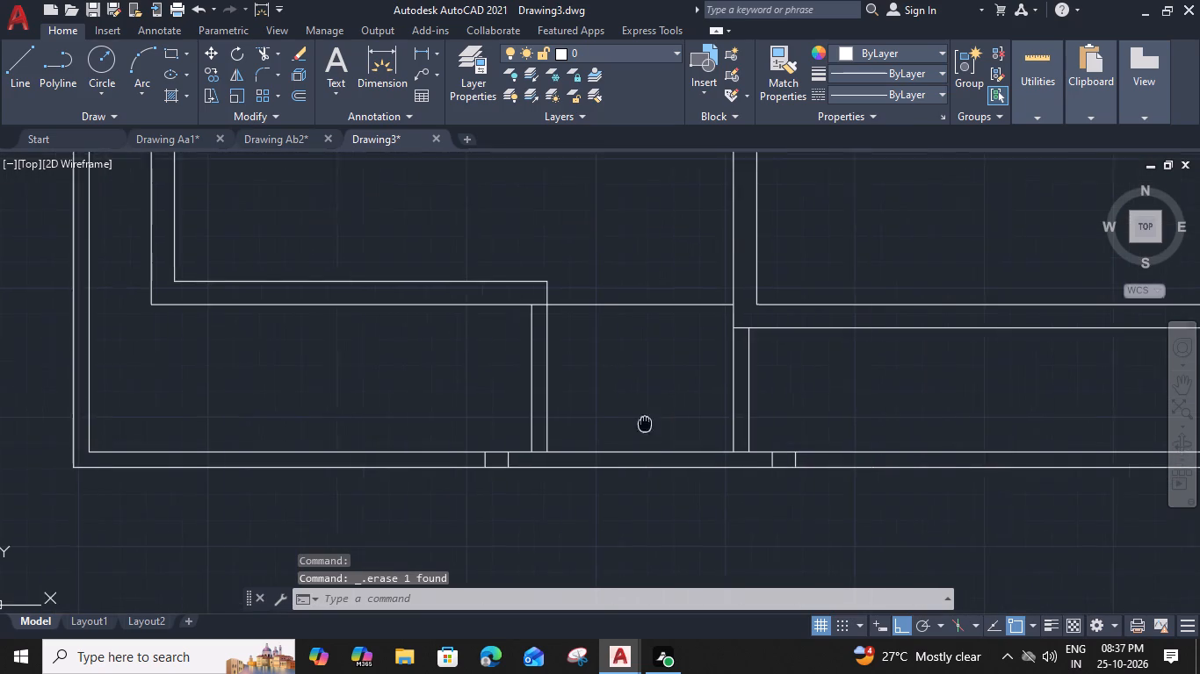
middle_drag(630, 425, 604, 434)
scroll(526, 436, down, 1)
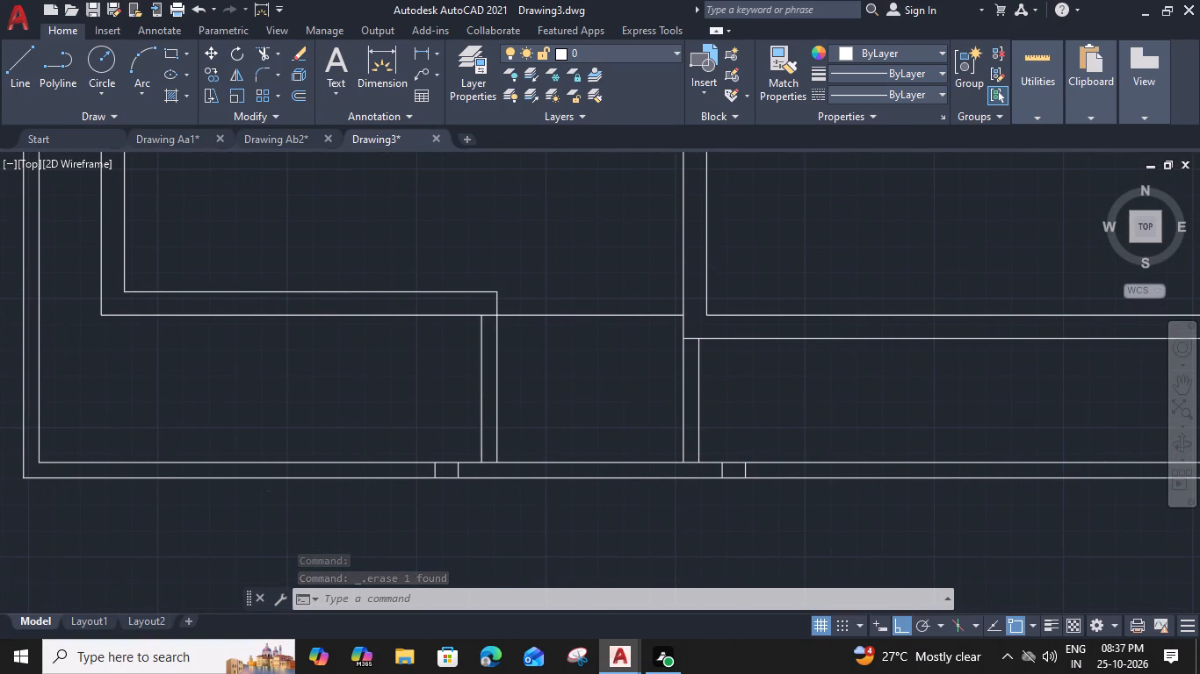
scroll(526, 438, down, 1)
middle_drag(599, 437, 605, 453)
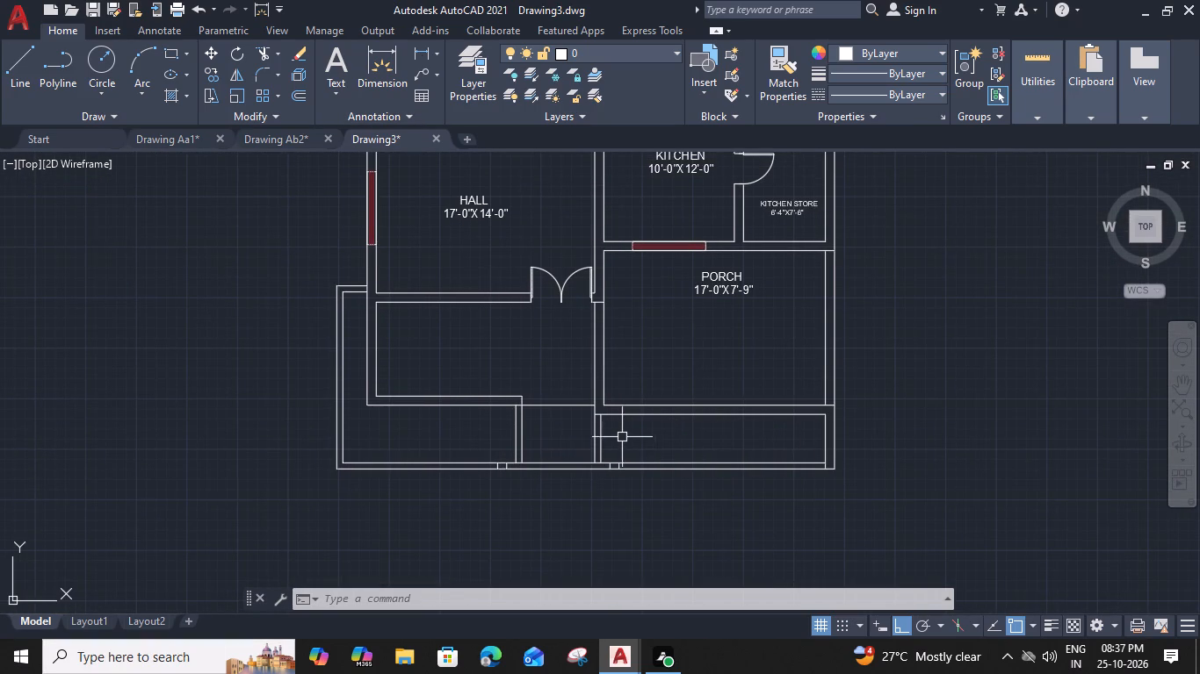
middle_drag(703, 436, 690, 485)
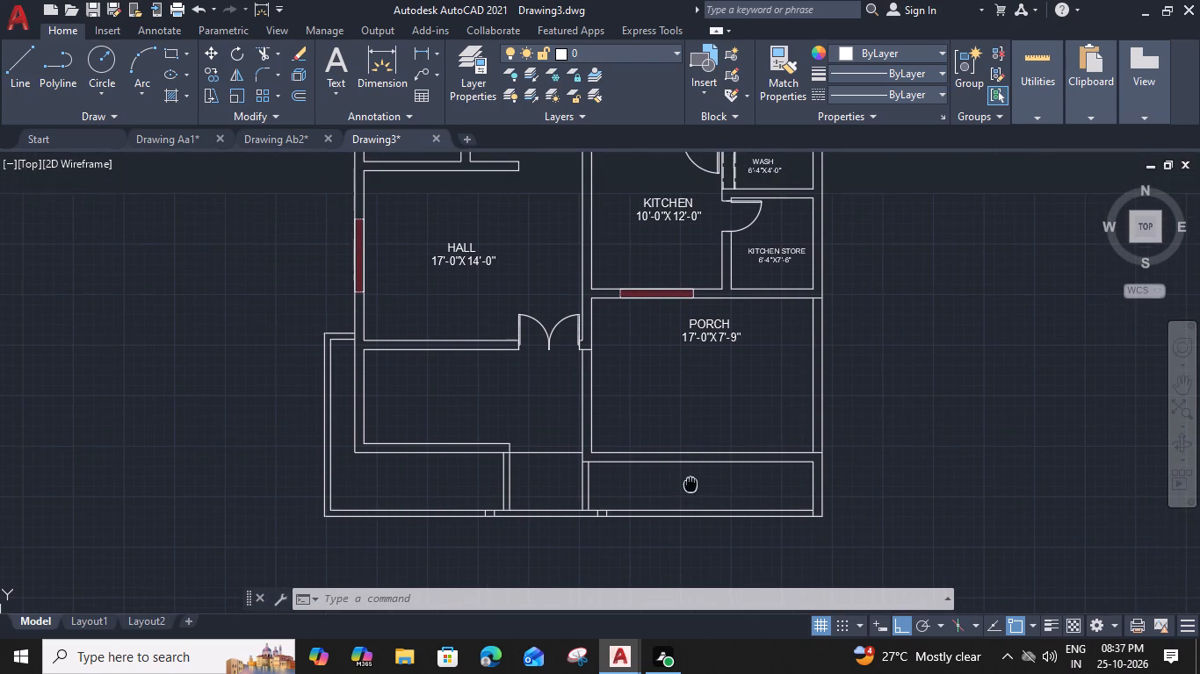
middle_drag(690, 485, 690, 487)
scroll(701, 465, up, 1)
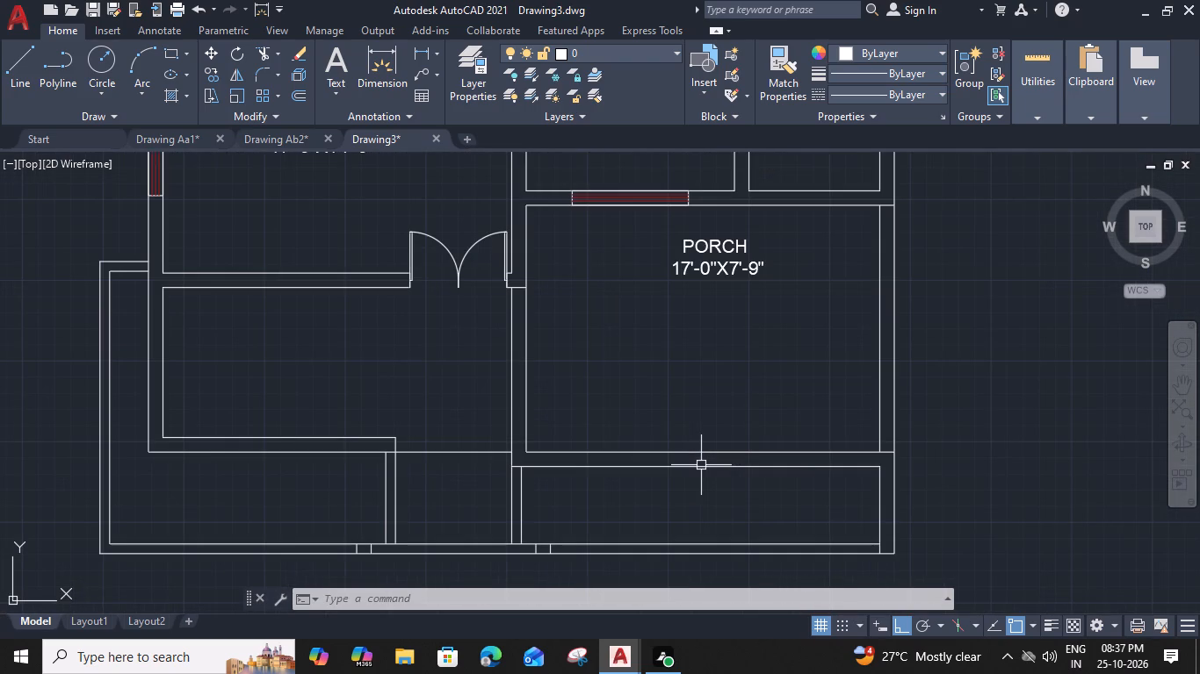
middle_click(722, 412)
text(EX)
key(space)
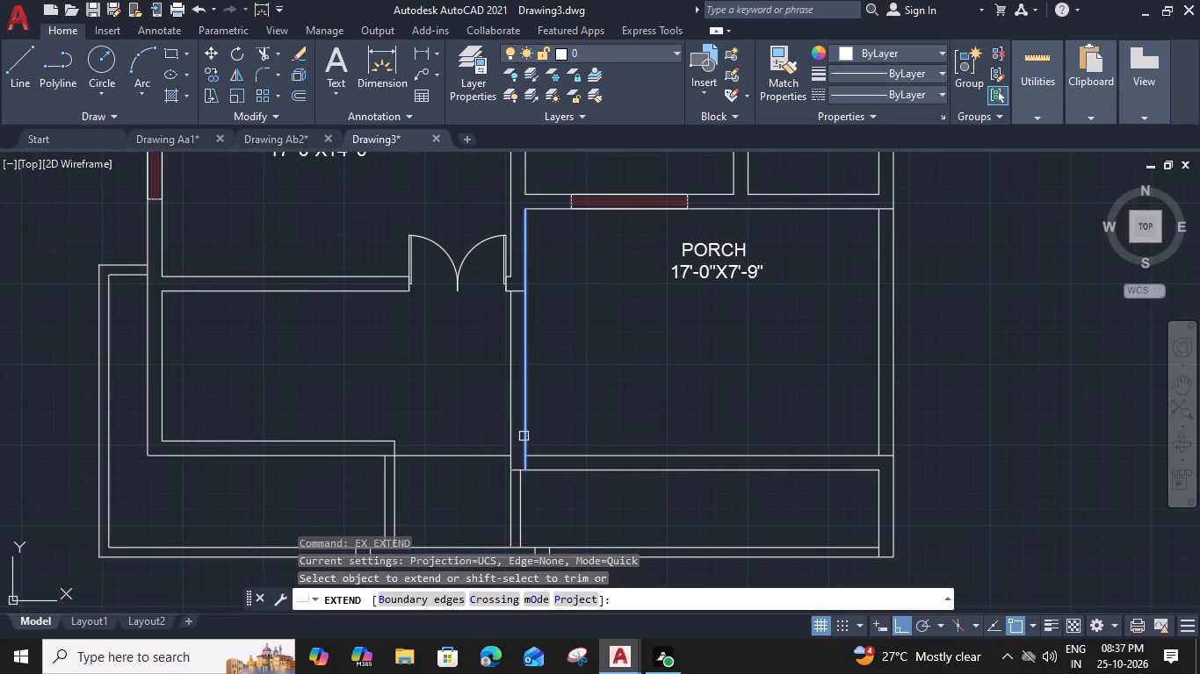
click(524, 436)
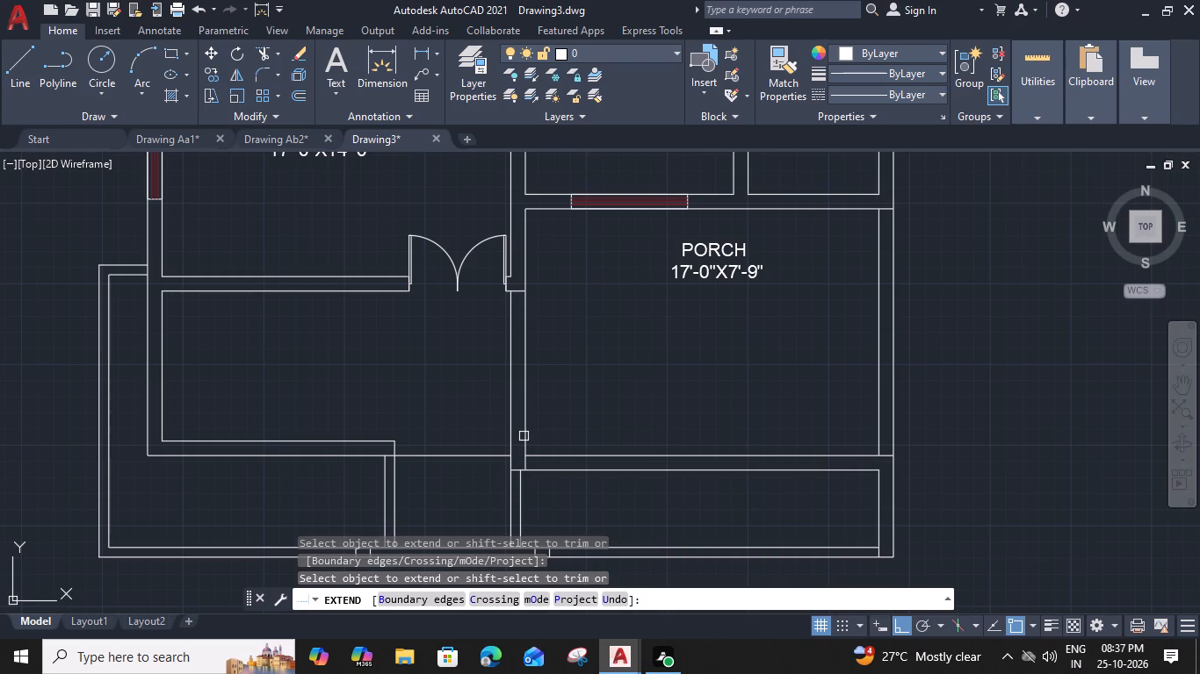
click(878, 491)
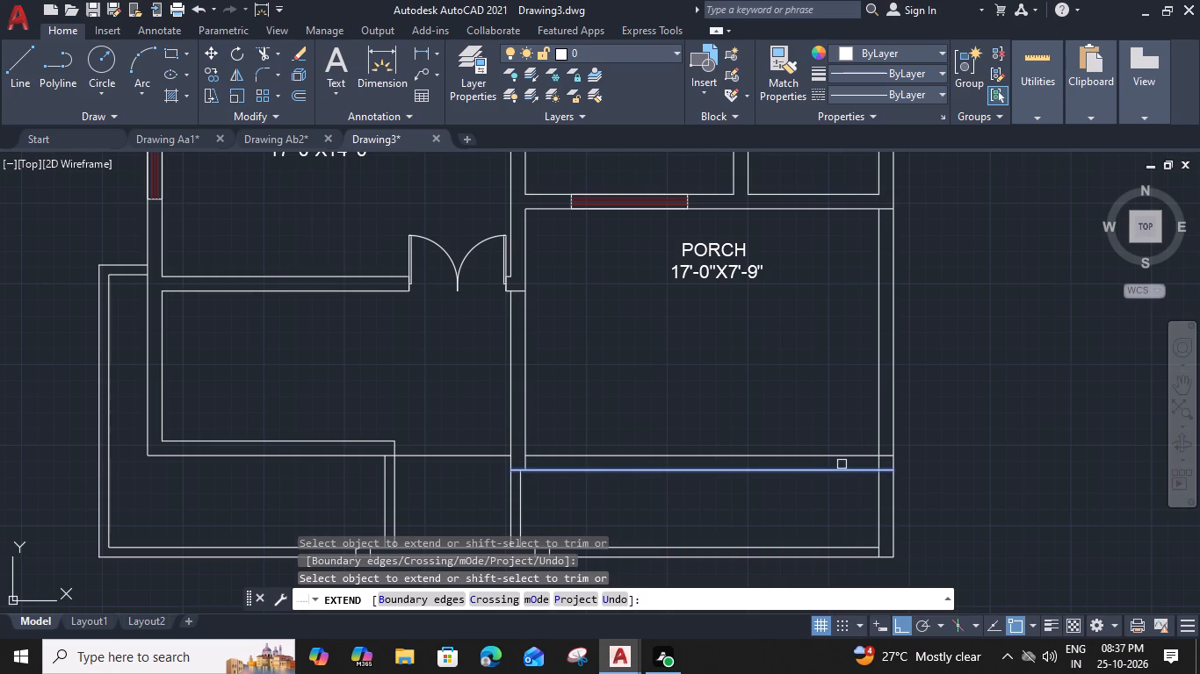
Trim away the porch-side line of the porch's front wall, including its remnant inside the outer side wall.
shift+click(816, 453)
scroll(911, 457, up, 2)
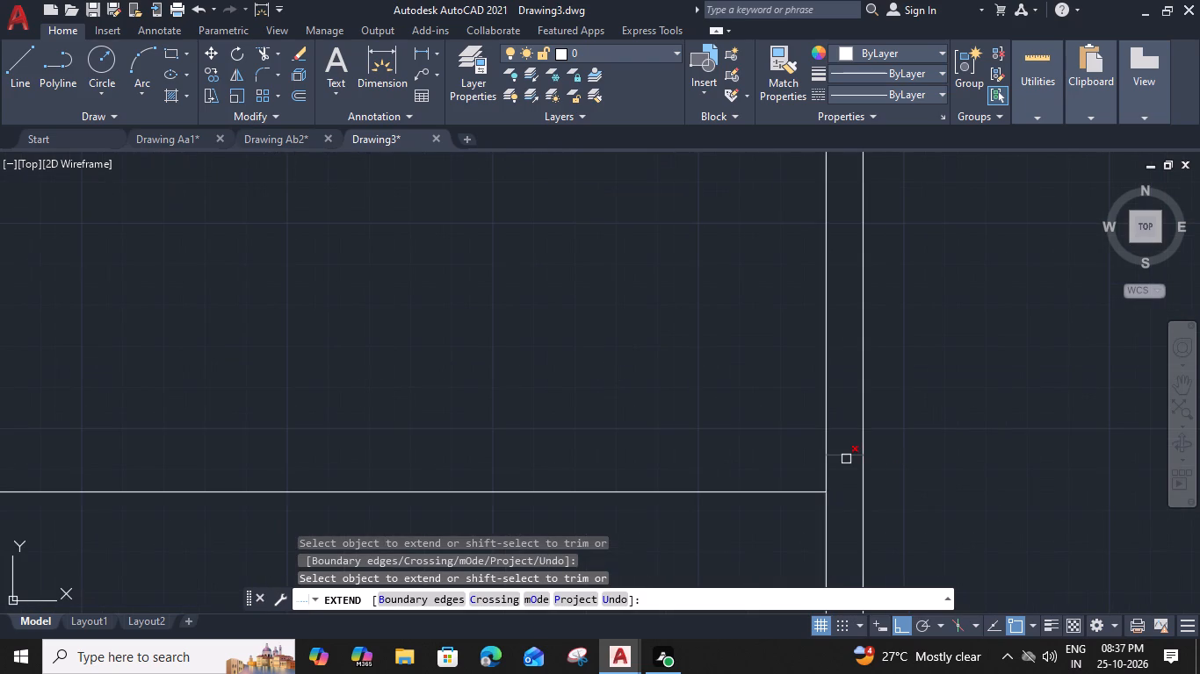
shift+click(846, 455)
scroll(846, 455, down, 2)
key(Escape)
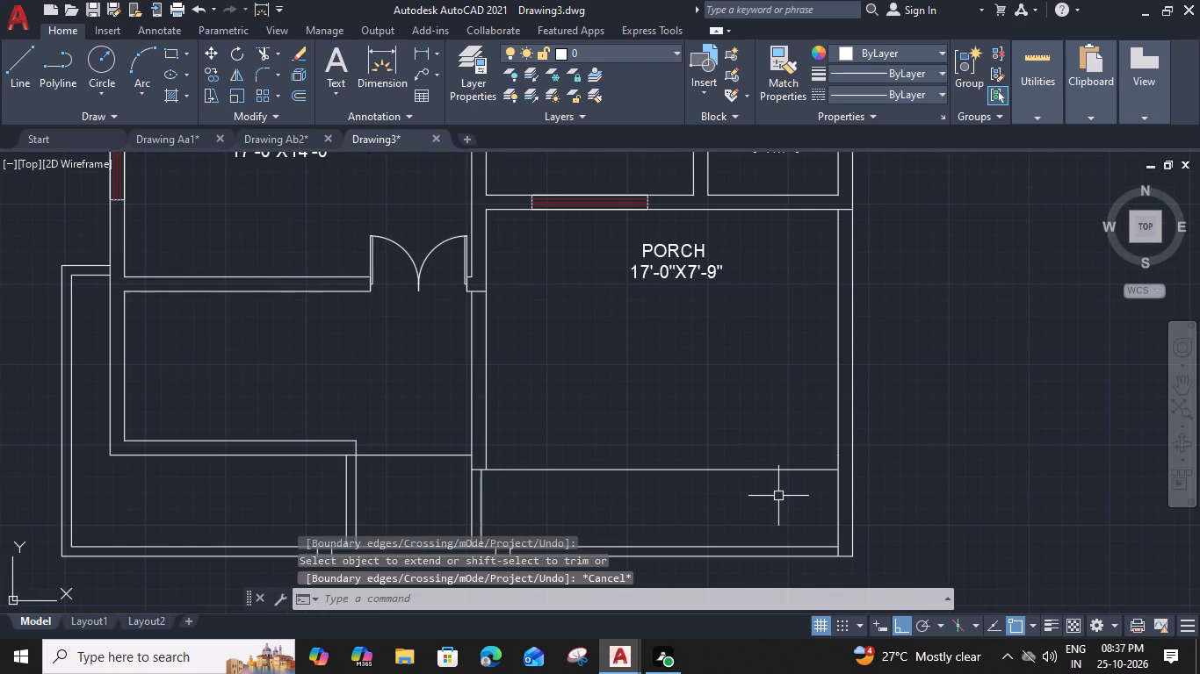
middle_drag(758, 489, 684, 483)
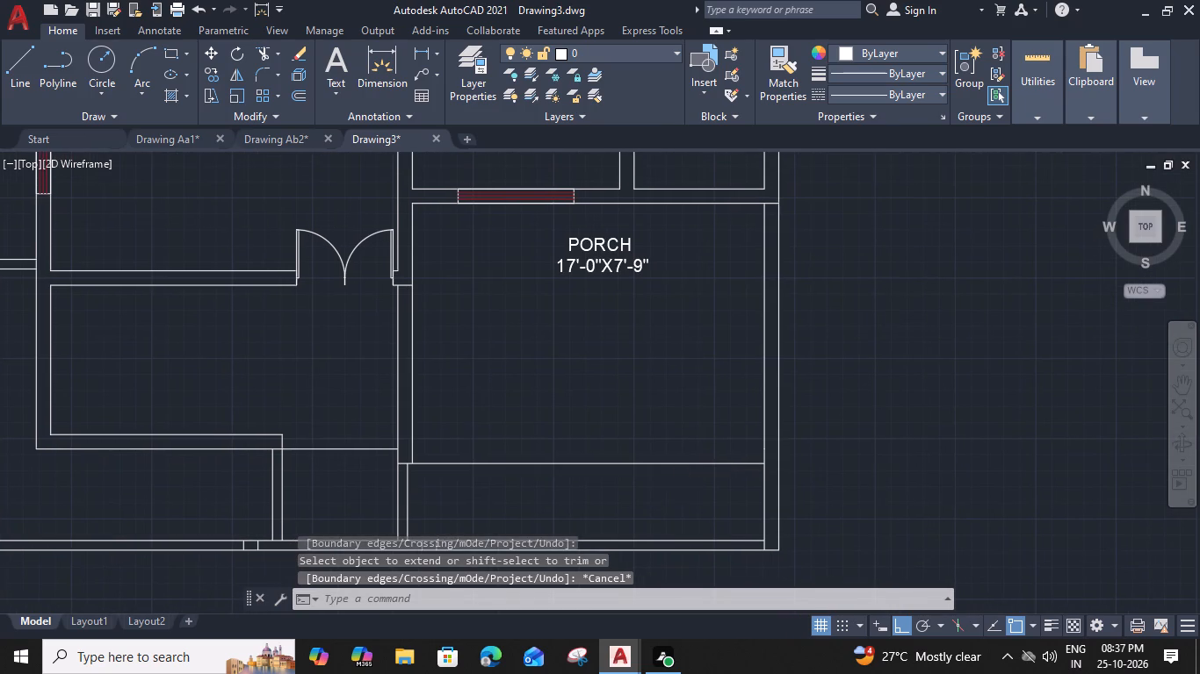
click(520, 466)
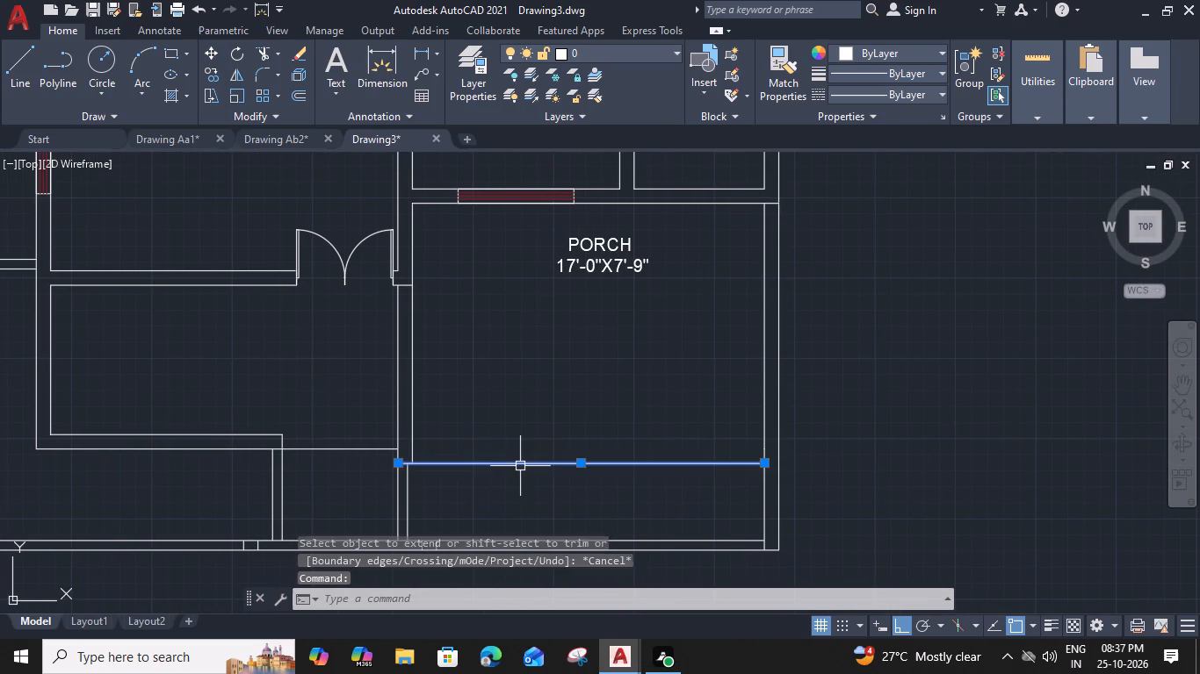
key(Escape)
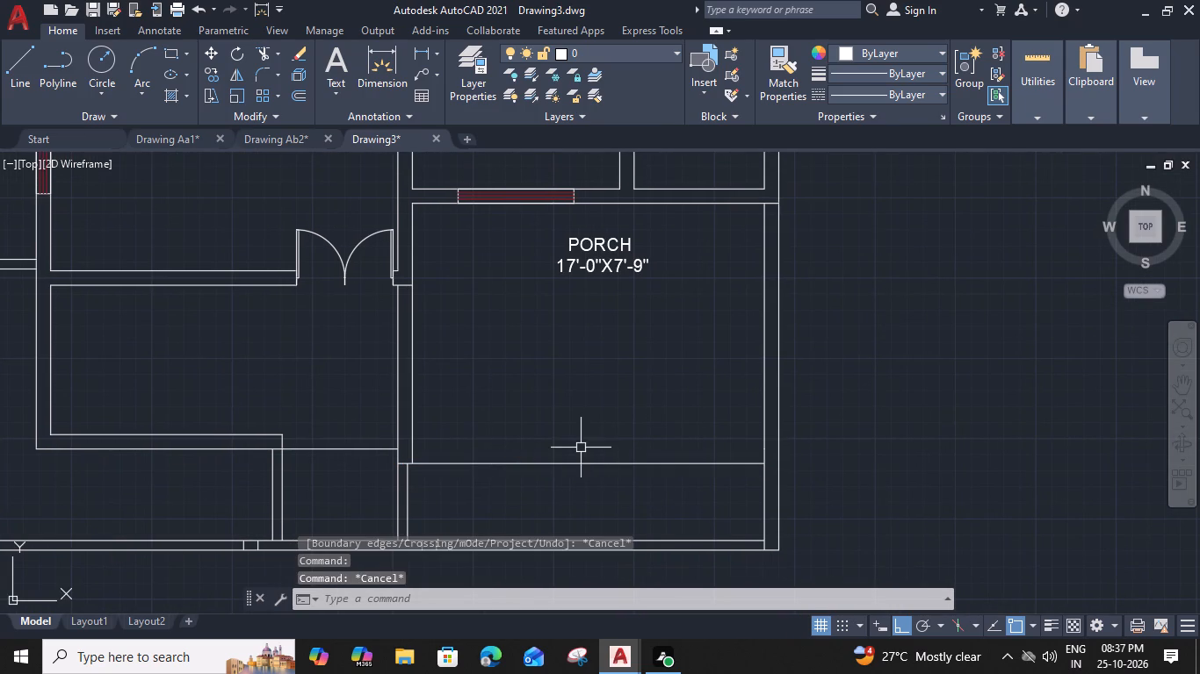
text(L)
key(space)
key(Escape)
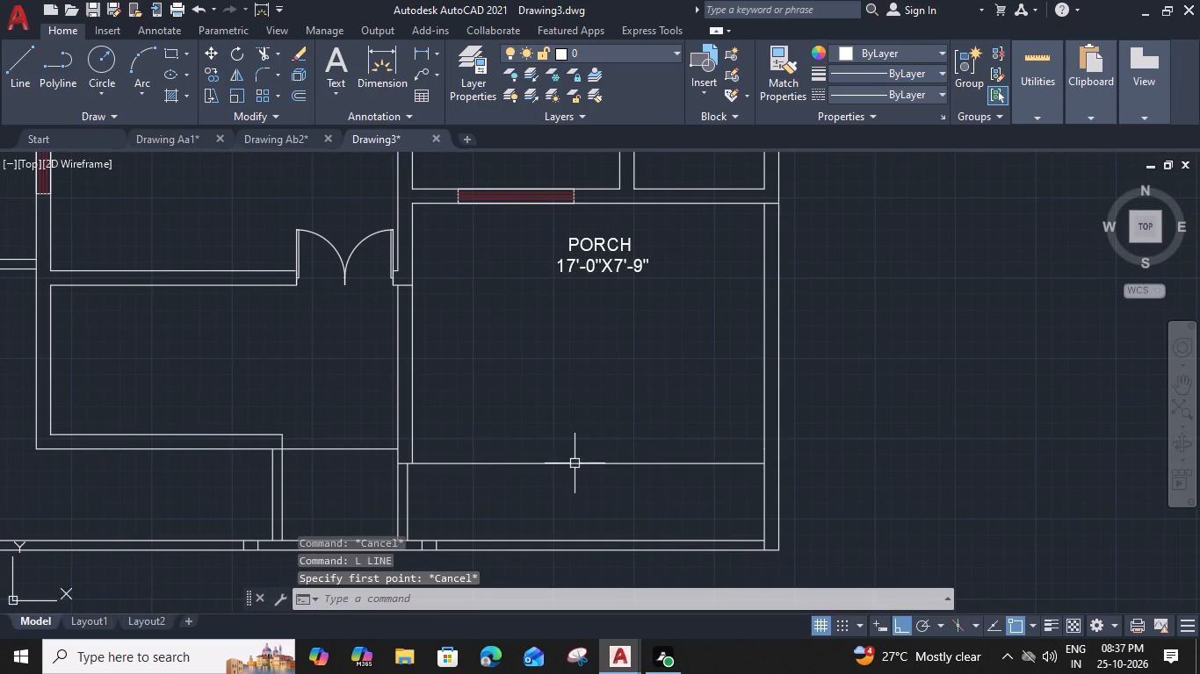
Offset the porch's remaining front wall line 6" into the porch.
click(575, 463)
text(O 6")
key(Return)
click(578, 417)
key(Escape)
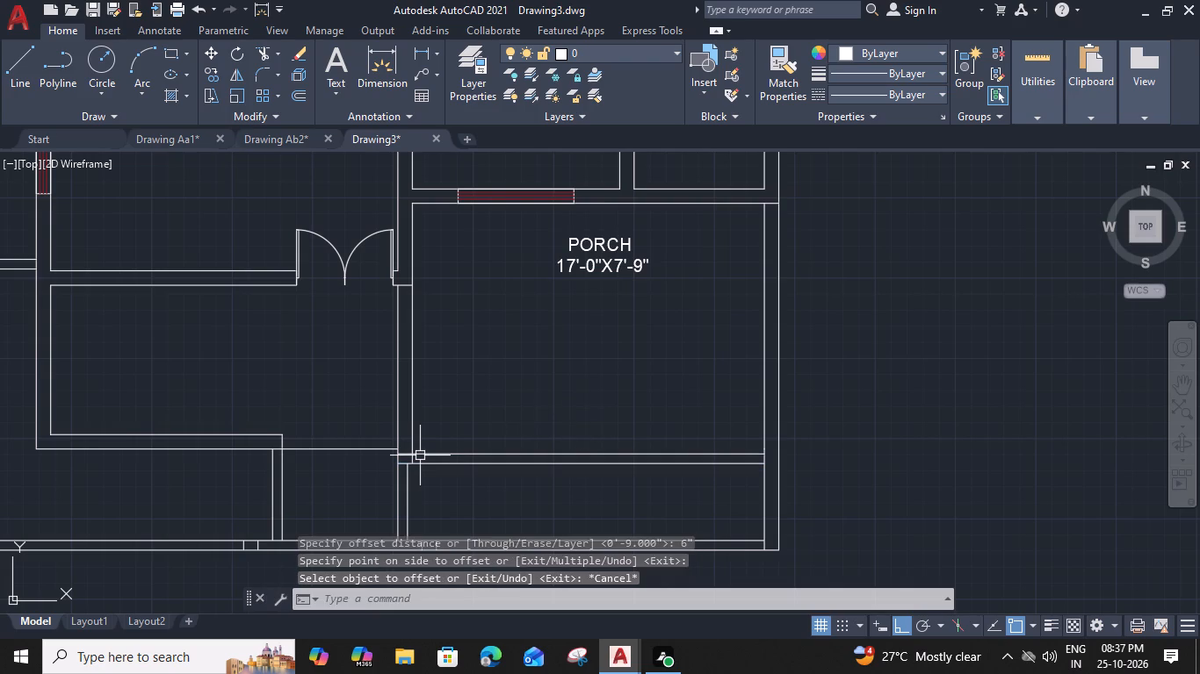
Trim the offset porch line inside the inner side wall and extend its other end across the outer side wall.
key(t)
key(r)
key(space)
scroll(387, 473, up, 2)
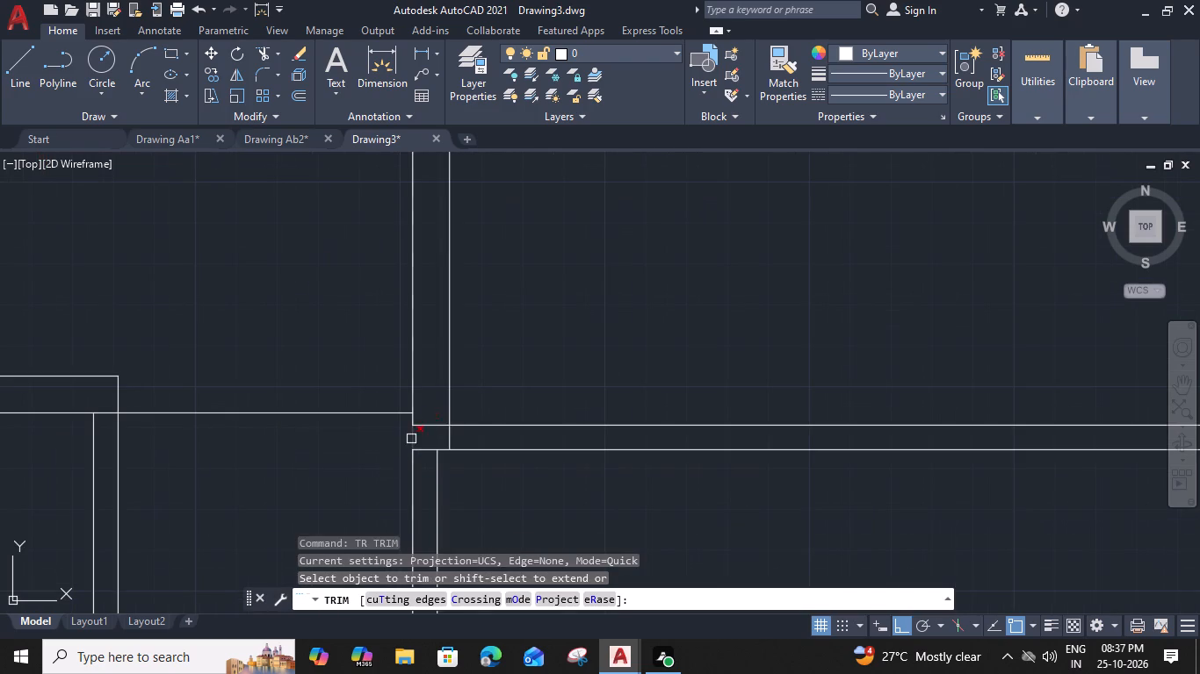
click(436, 423)
scroll(436, 423, down, 2)
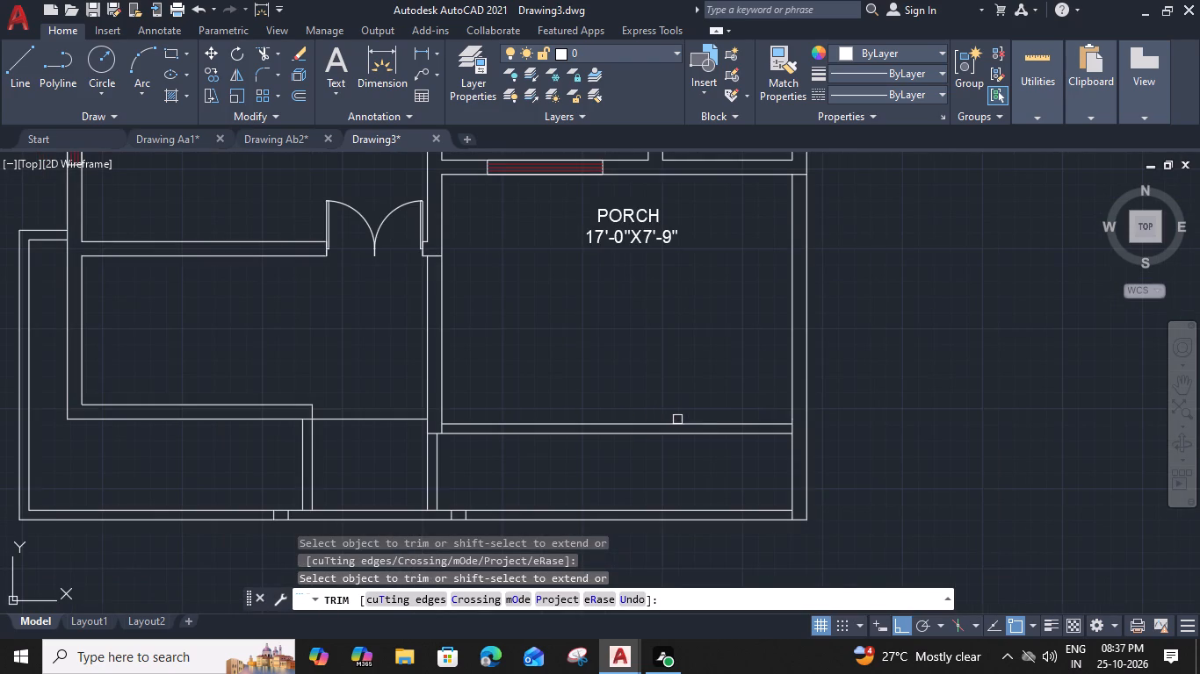
shift+click(759, 426)
key(Escape)
Offset the extended porch front wall line 9" into the porch.
scroll(804, 418, up, 2)
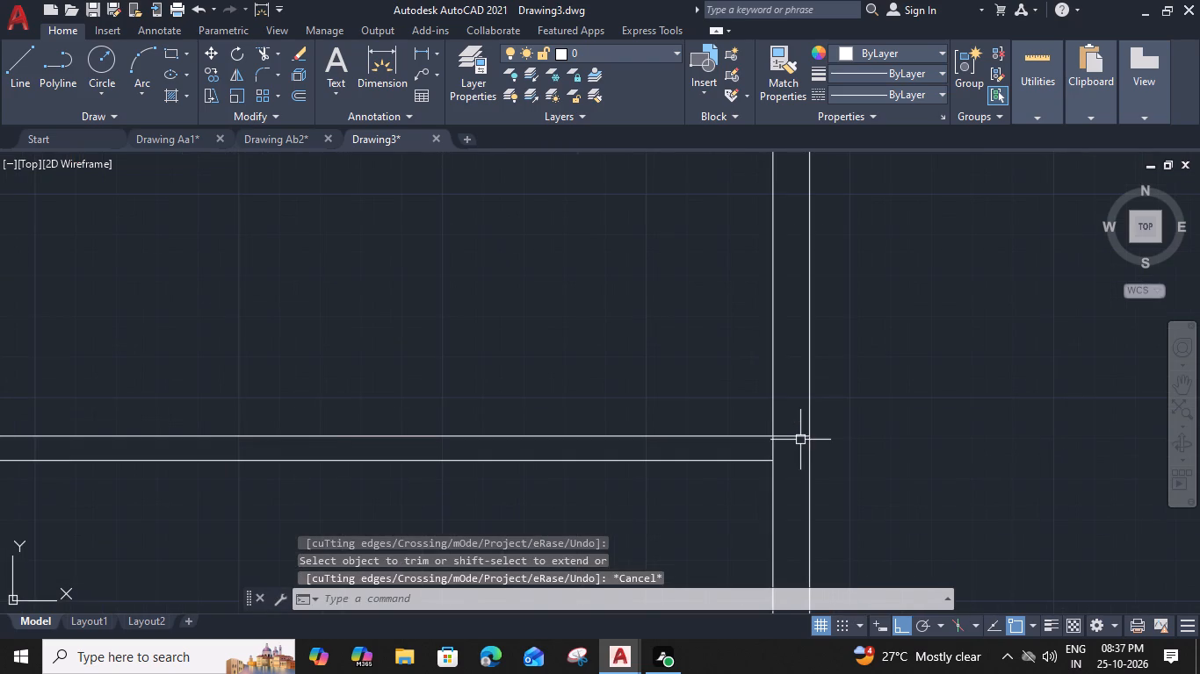
click(800, 440)
text(O)
key(space)
key(9)
key(shift+quotedbl)
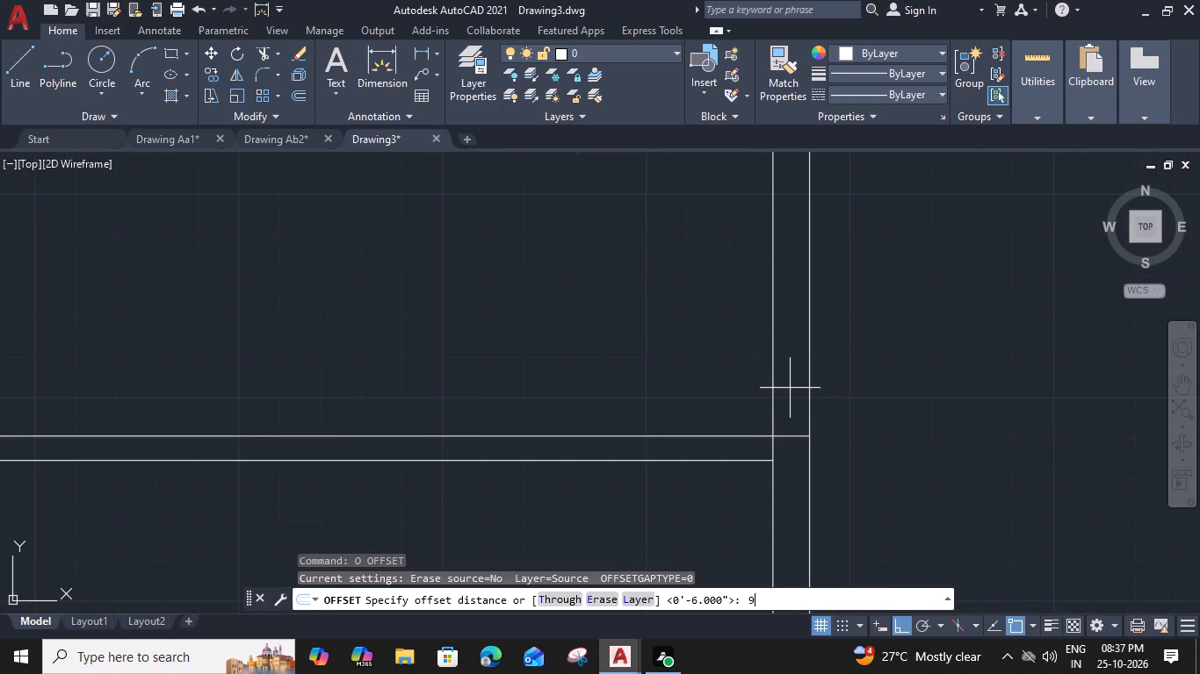
key(Return)
click(777, 341)
key(Escape)
Trim away the porch part of the new 9" offset line, leaving a short cross line in the outer side wall.
key(t)
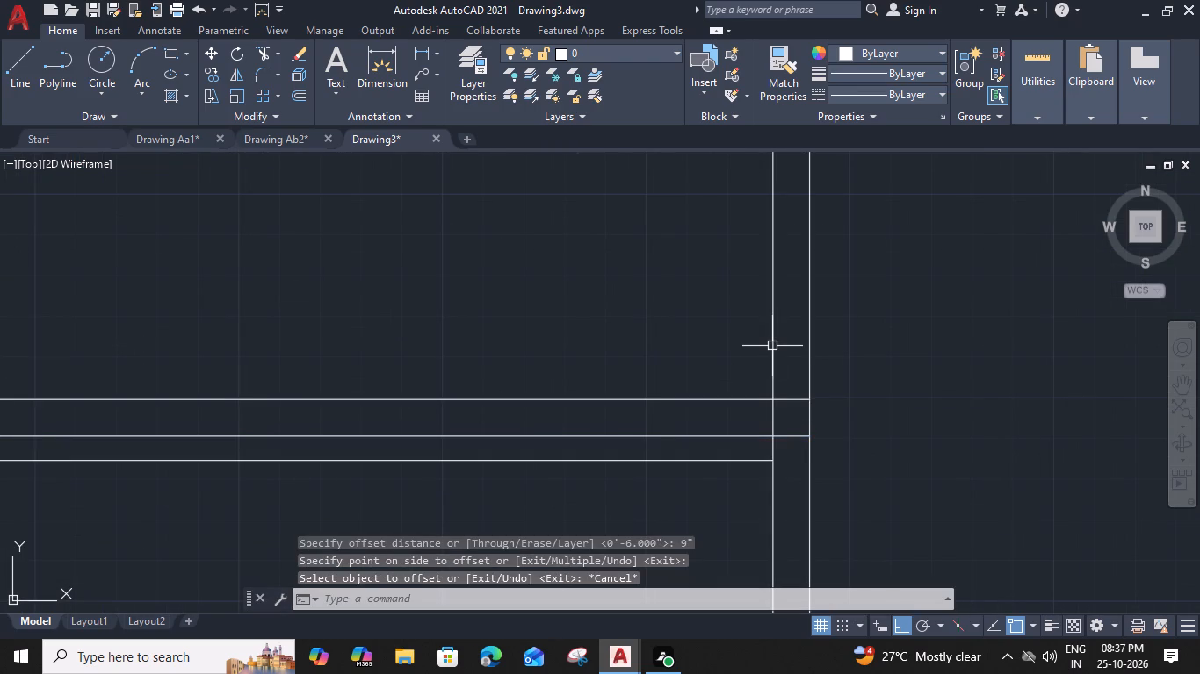
key(r)
key(space)
click(730, 398)
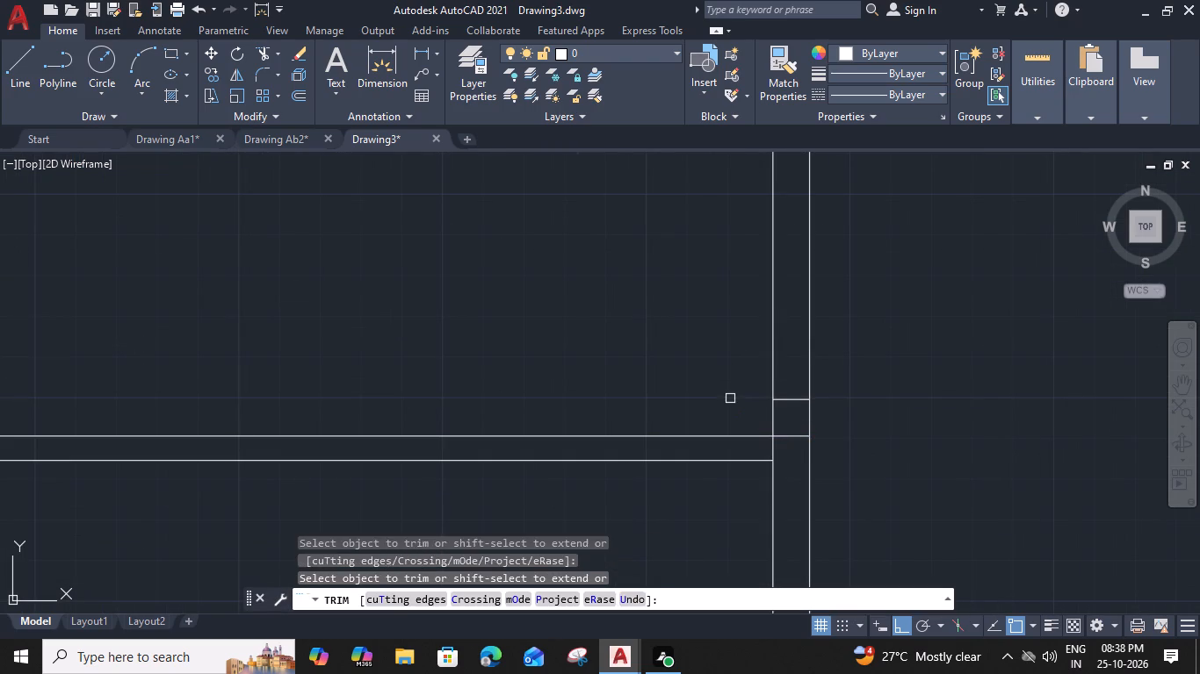
key(Escape)
Copy the HALL room label into the narrow front passage below the double door.
scroll(772, 447, down, 2)
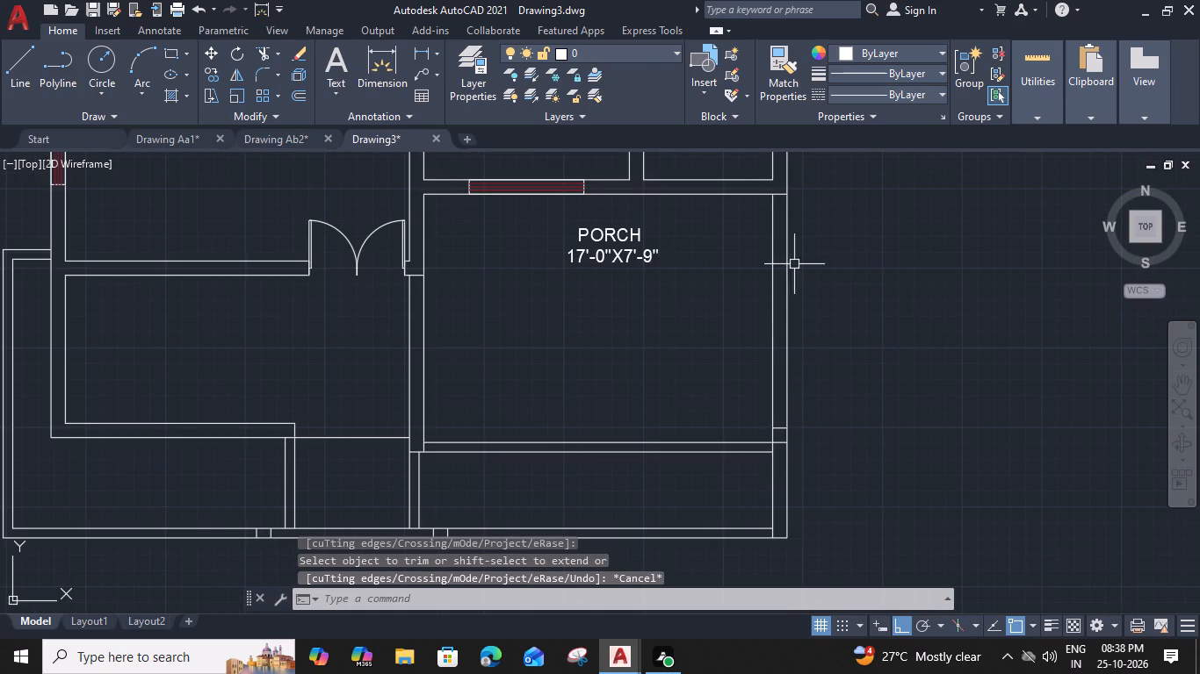
middle_drag(794, 263, 719, 304)
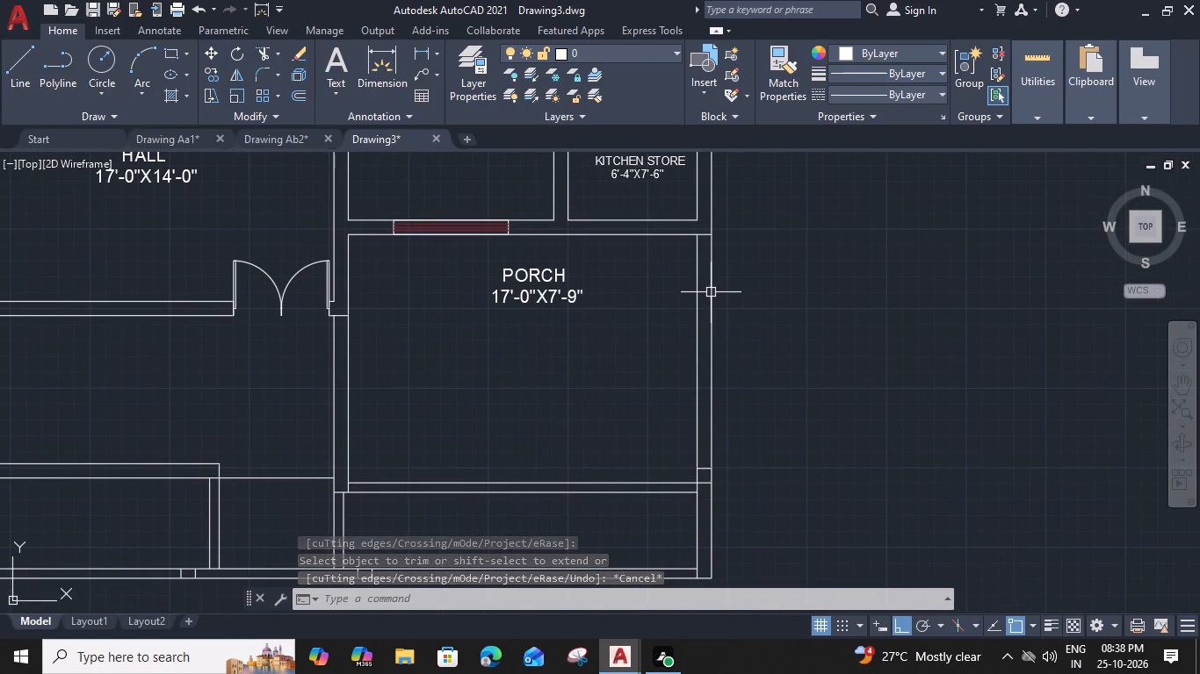
scroll(515, 303, down, 2)
middle_drag(480, 317, 510, 386)
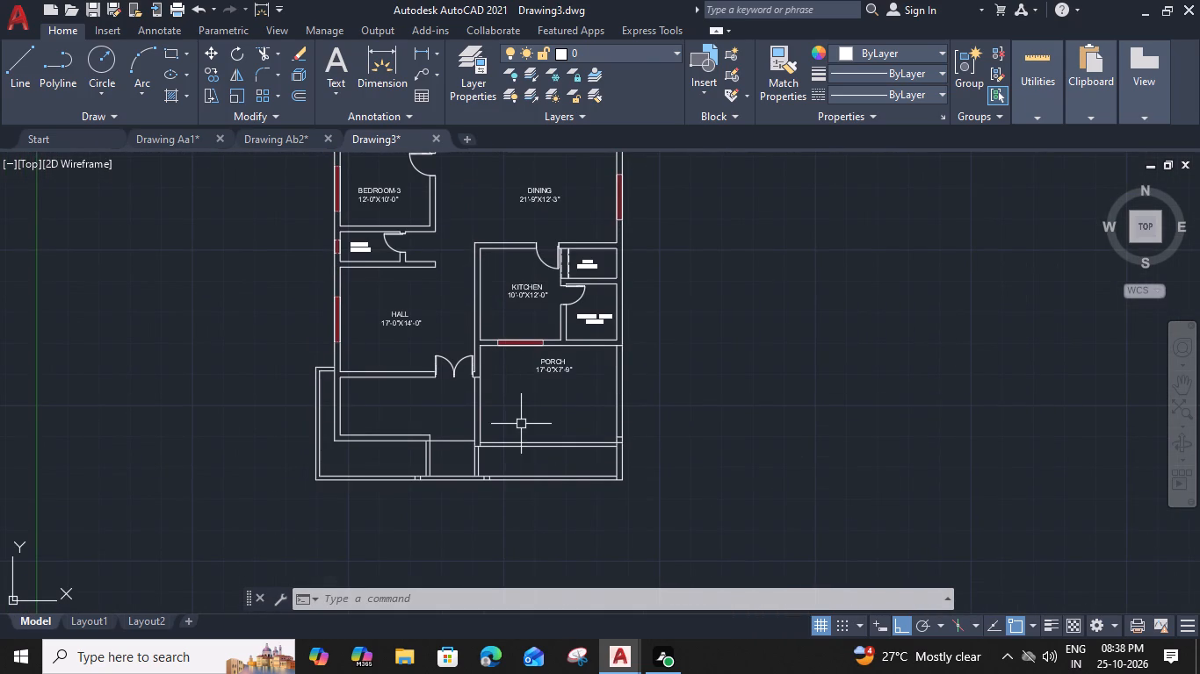
middle_drag(389, 442, 425, 441)
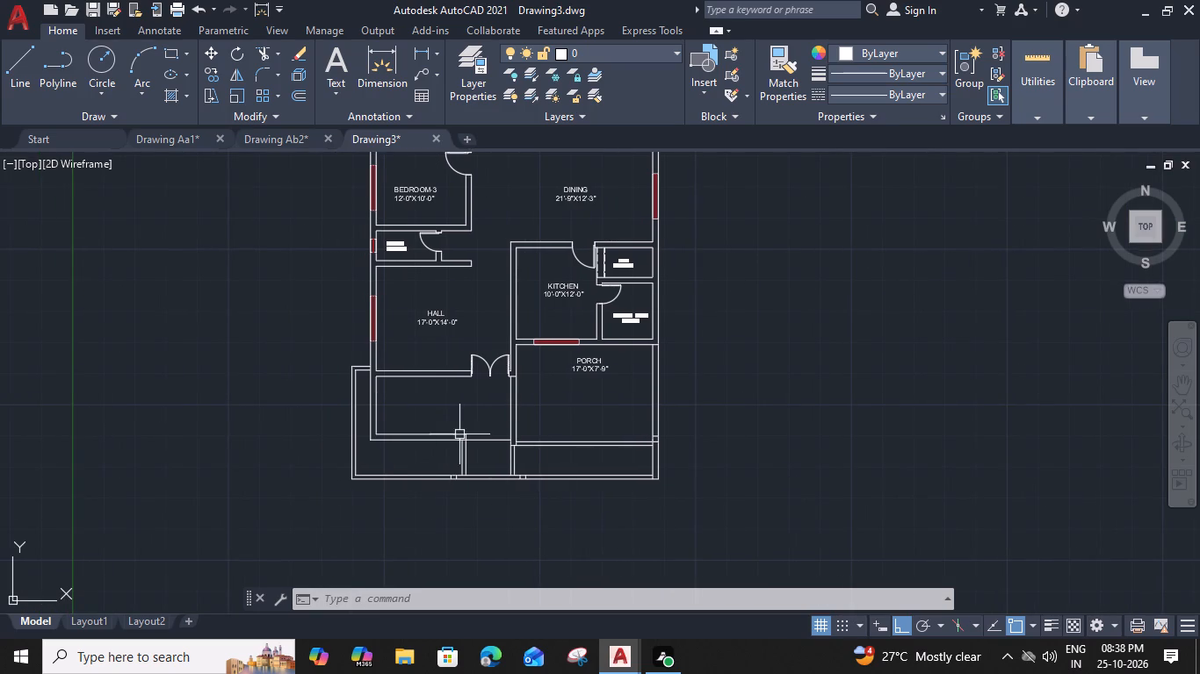
middle_drag(430, 468, 447, 463)
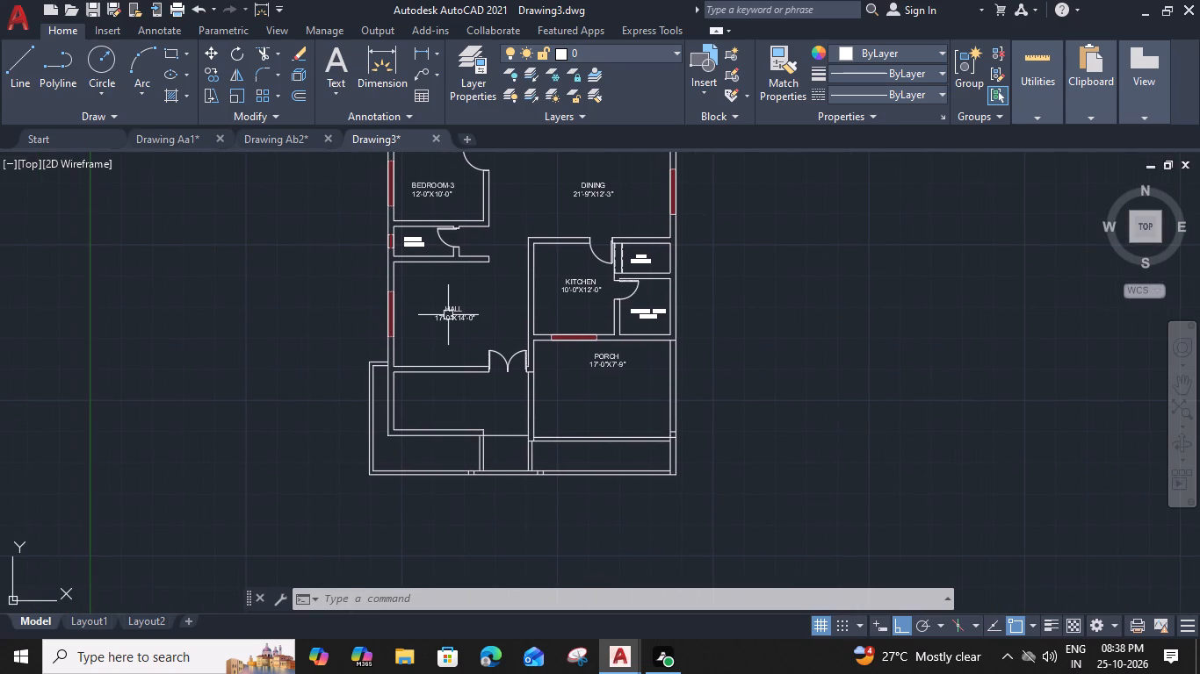
click(448, 315)
text(CO)
key(space)
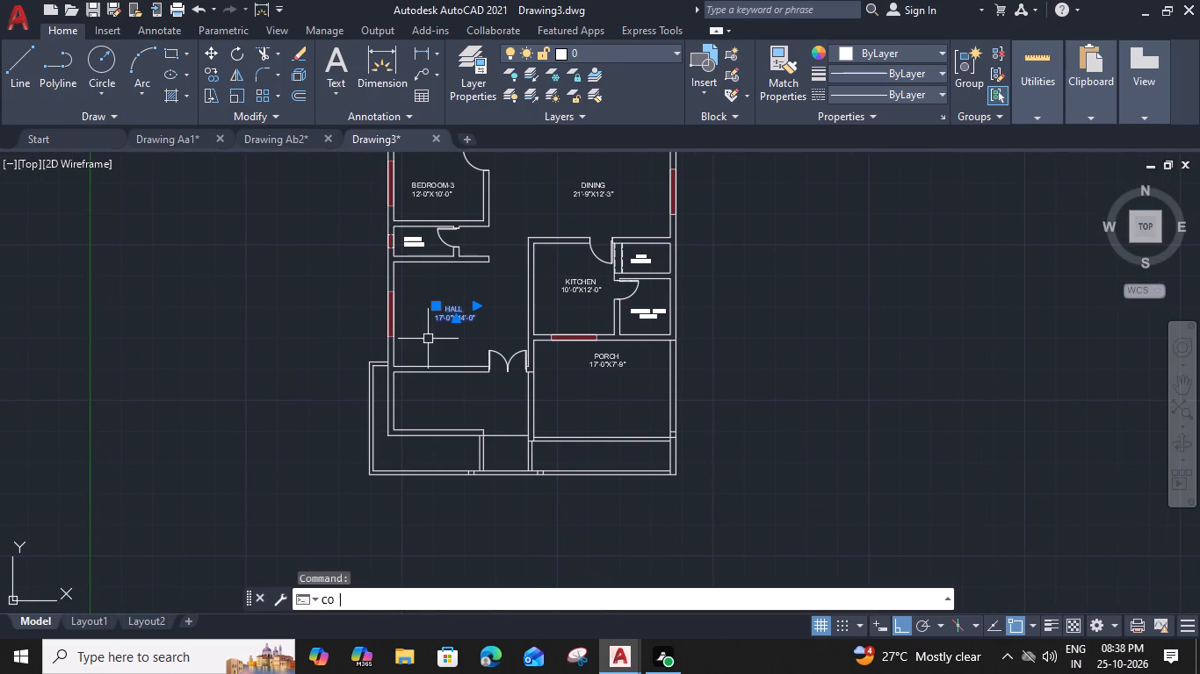
click(429, 325)
scroll(495, 471, up, 2)
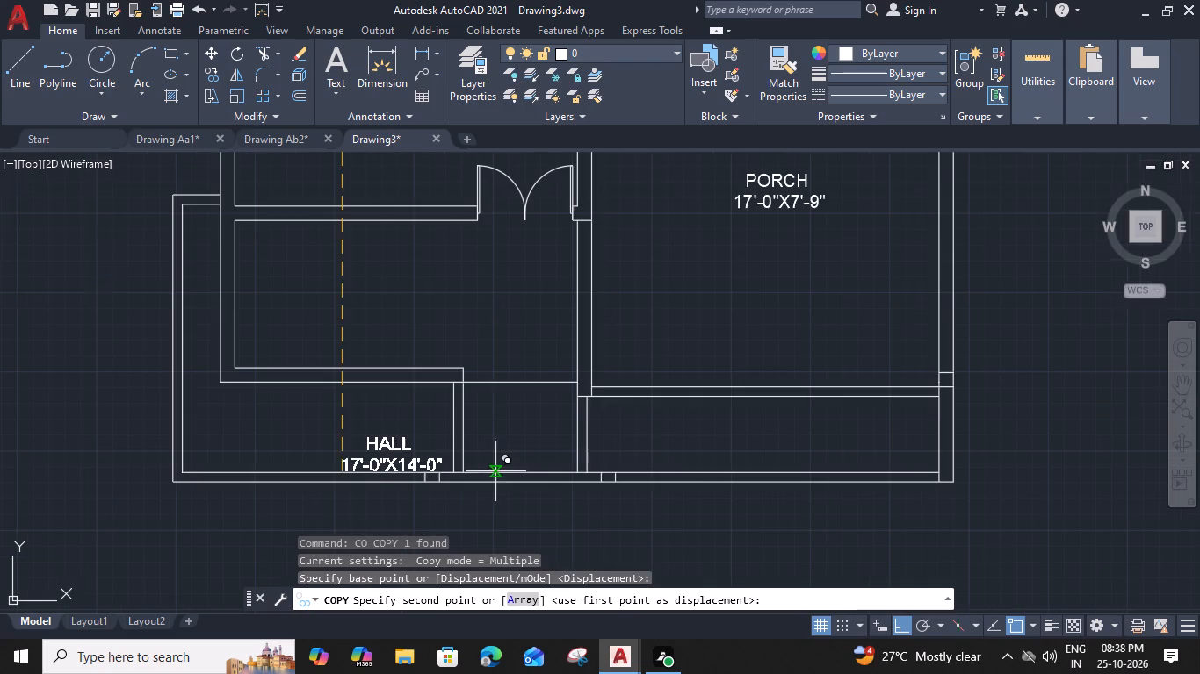
click(468, 471)
key(Escape)
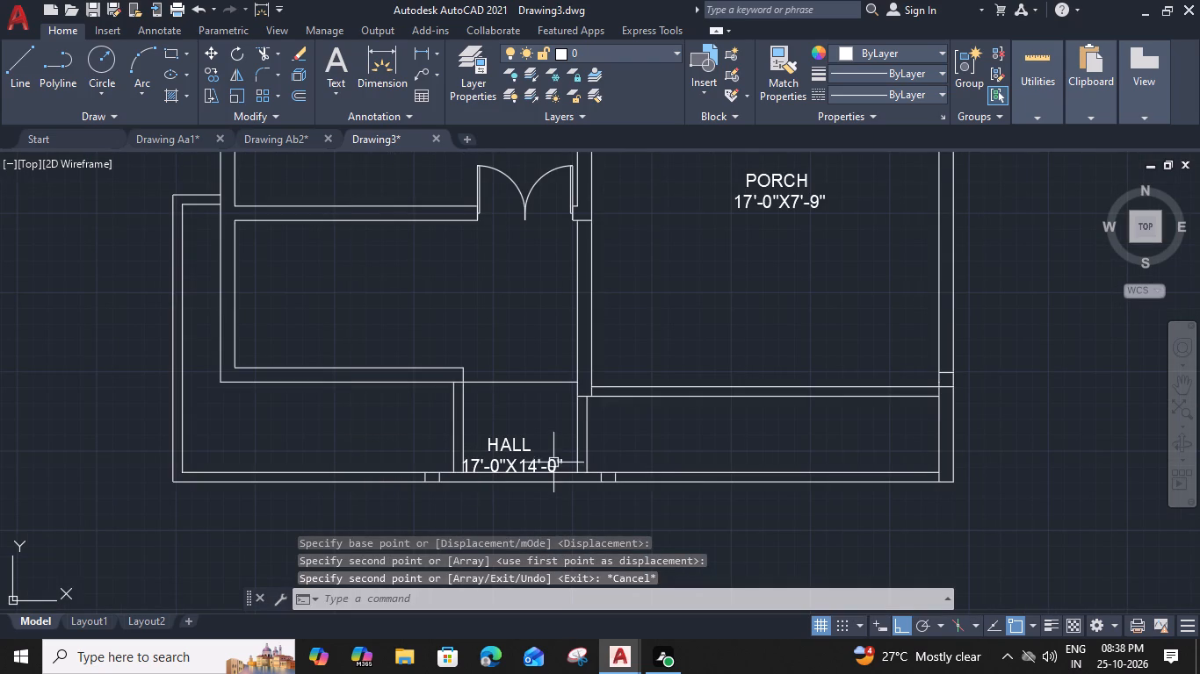
Replace the copied label's name and size with the text ENTRANCE.
double_click(529, 447)
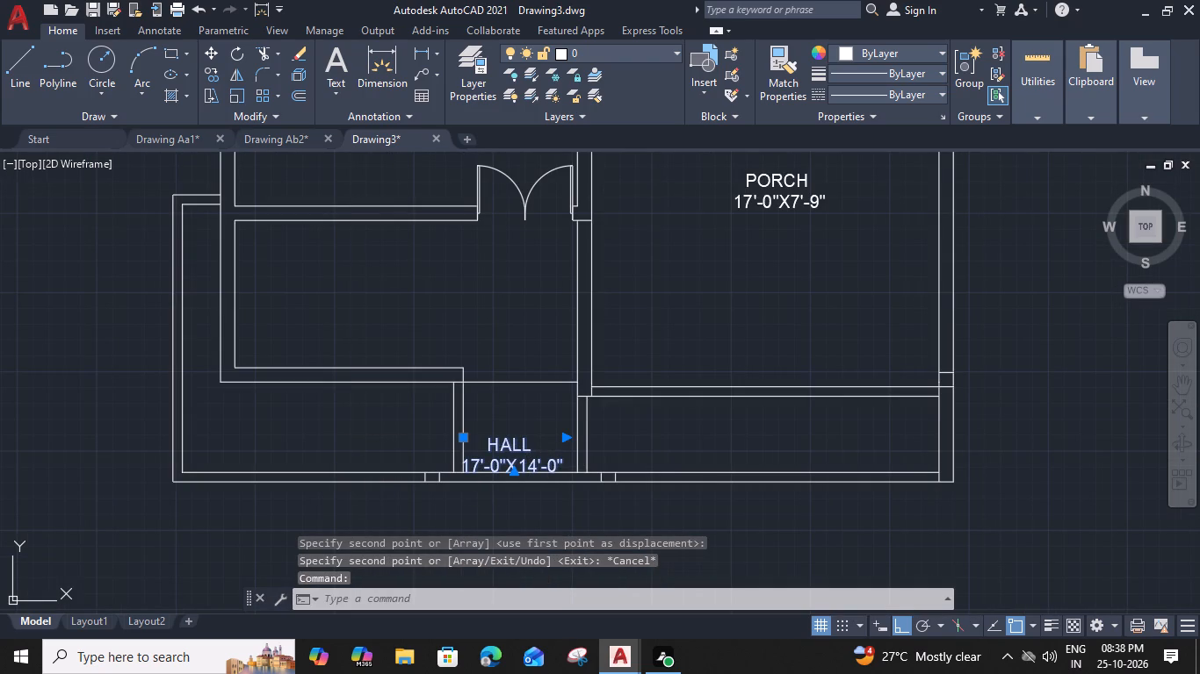
scroll(552, 472, up, 1)
drag(568, 466, 466, 471)
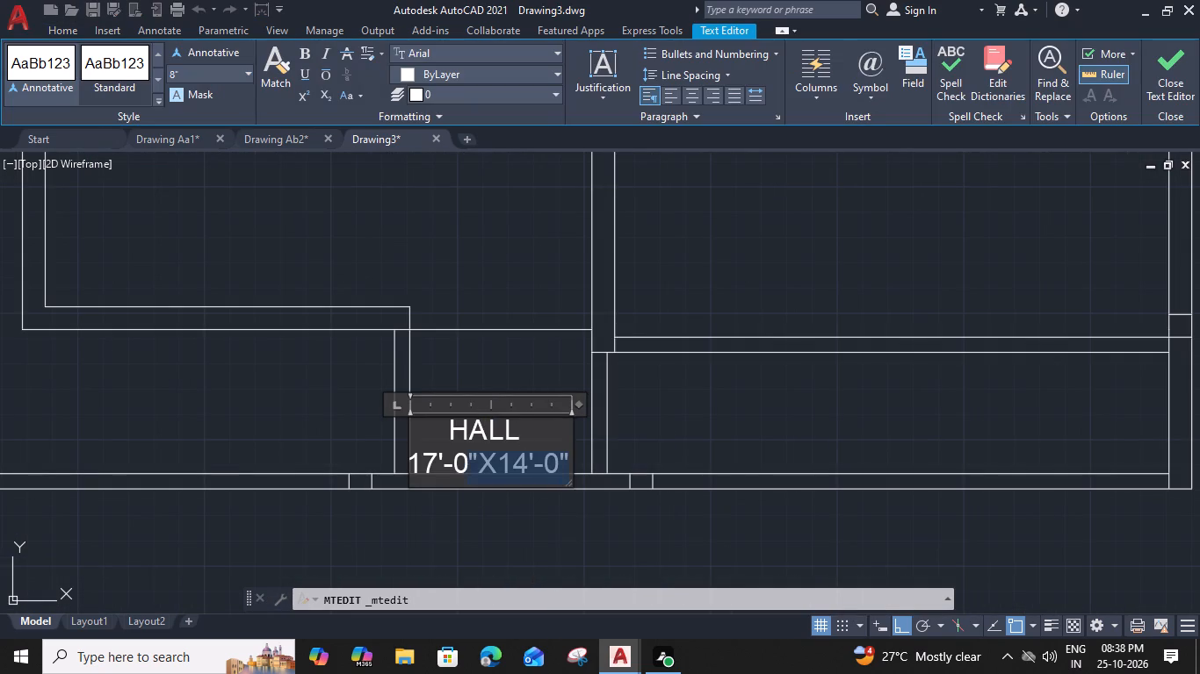
drag(466, 471, 401, 432)
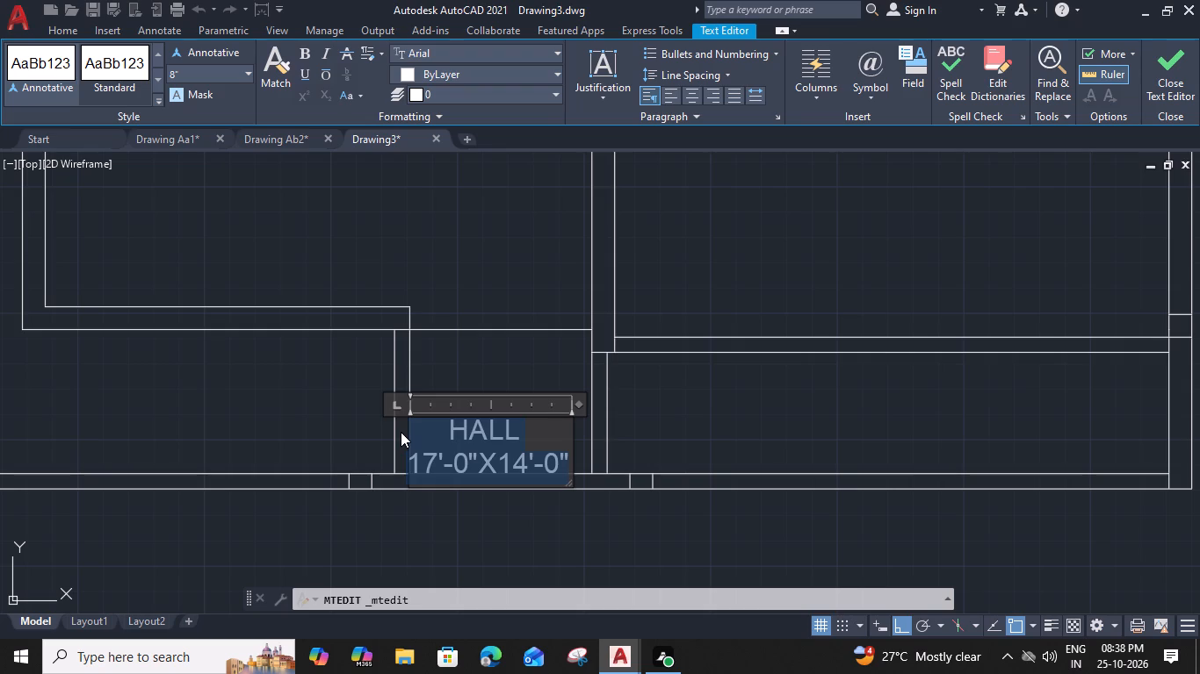
text(ENTR)
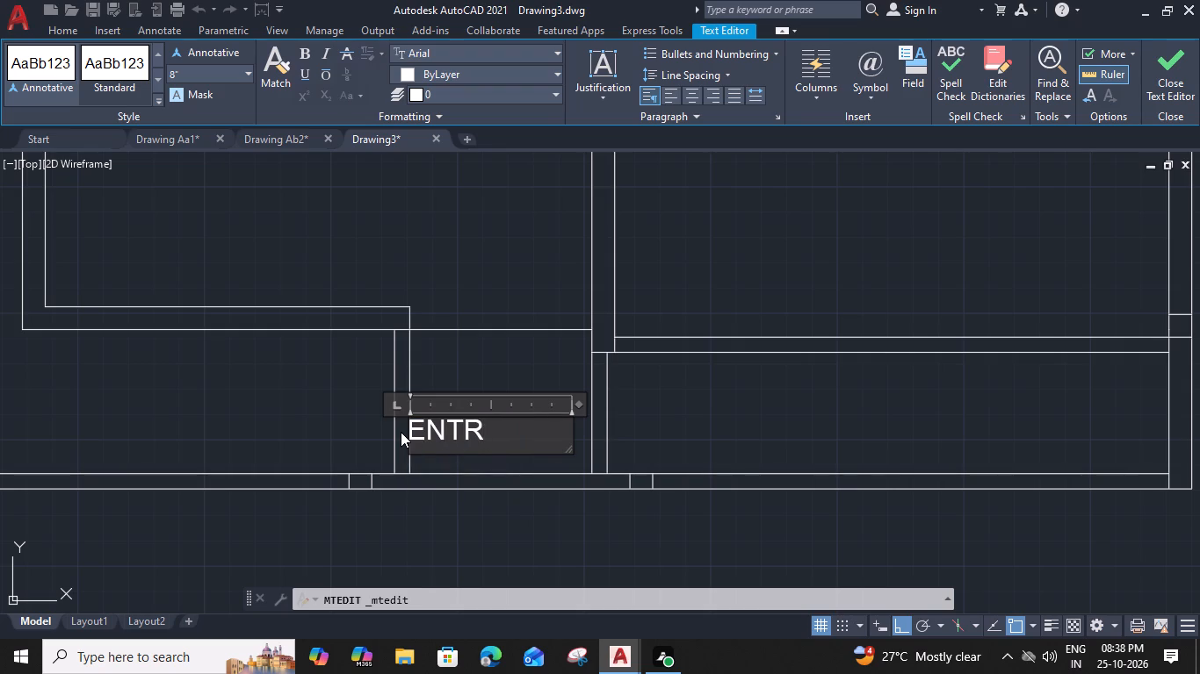
text(ANCE)
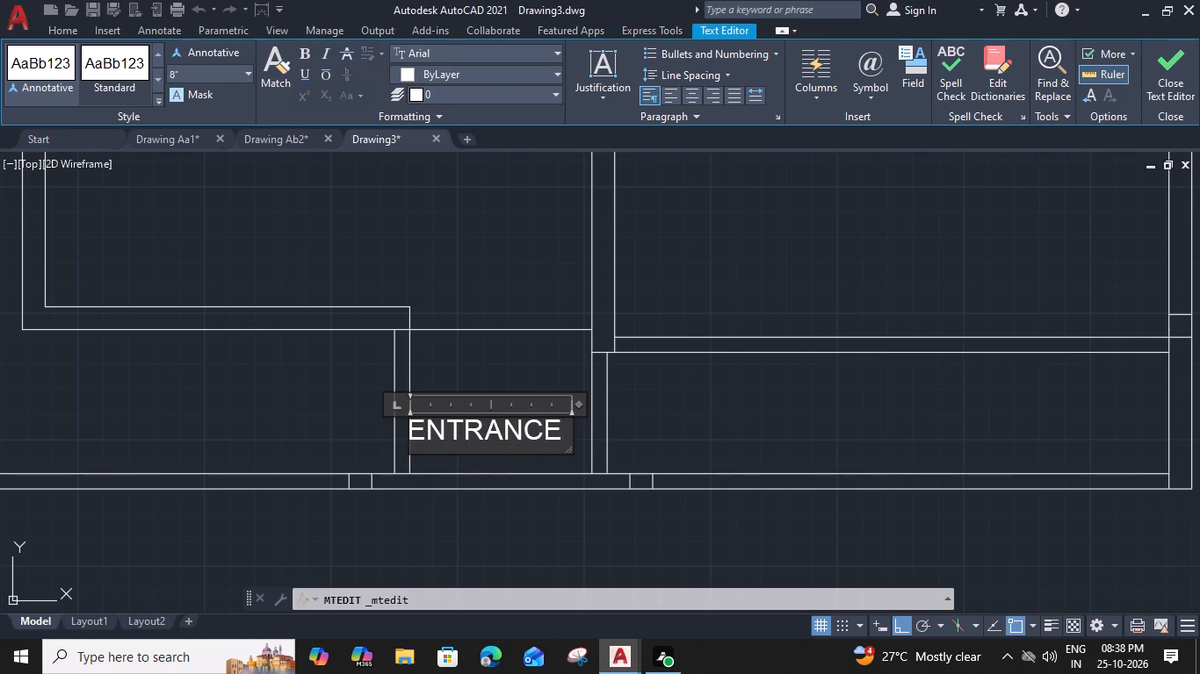
click(582, 441)
Move the ENTRANCE label horizontally so it sits between the passage's two side walls.
click(556, 442)
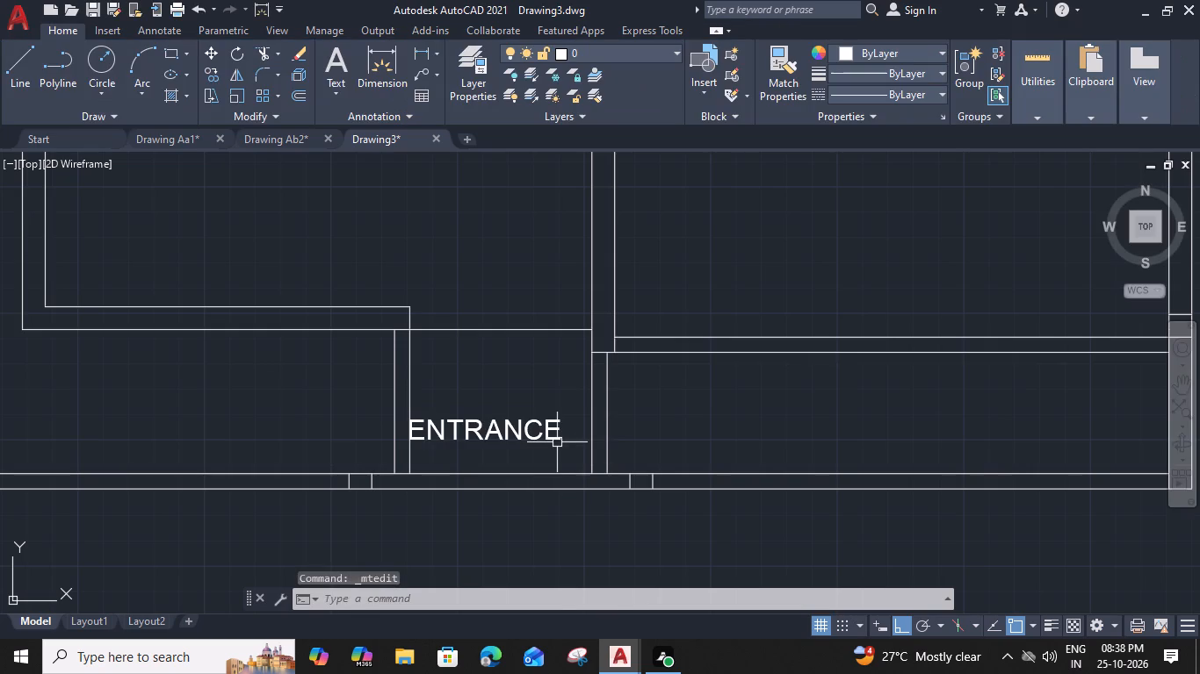
click(534, 423)
text(M)
key(space)
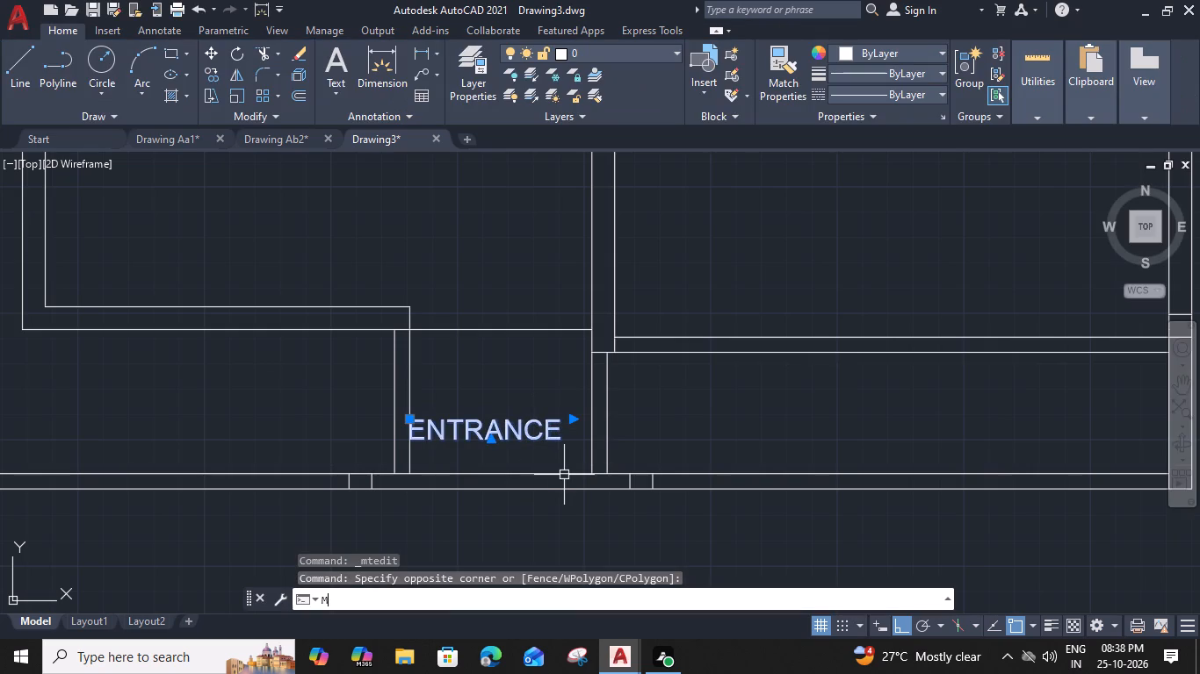
scroll(574, 443, up, 2)
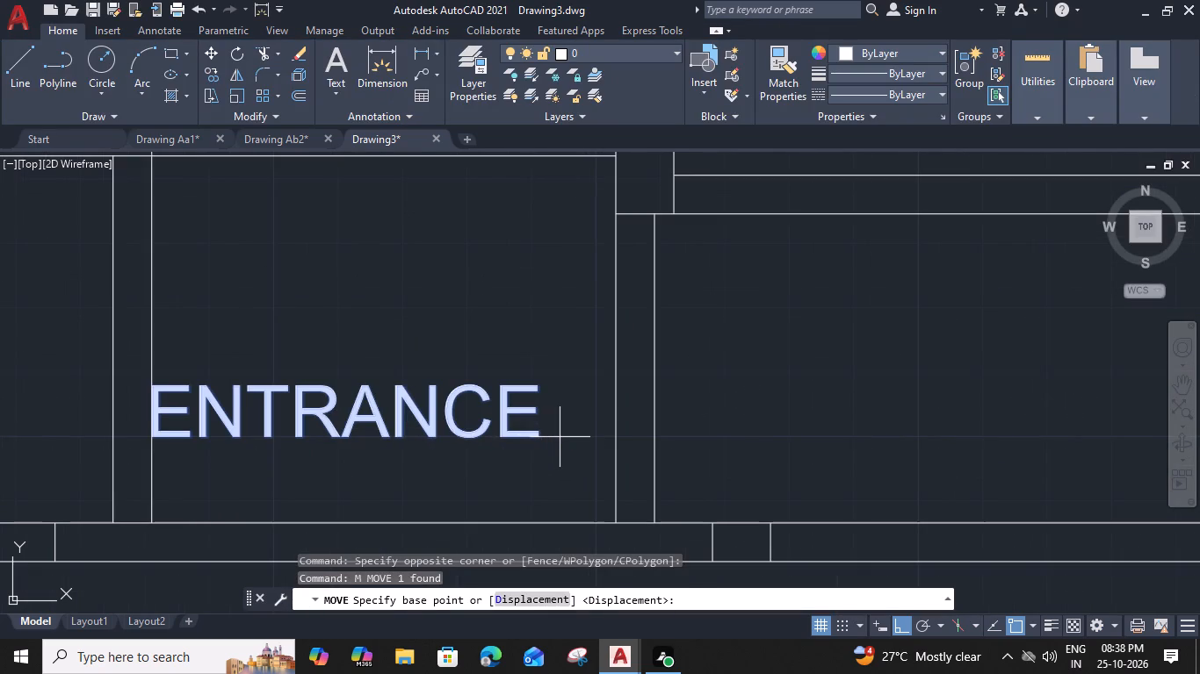
click(560, 437)
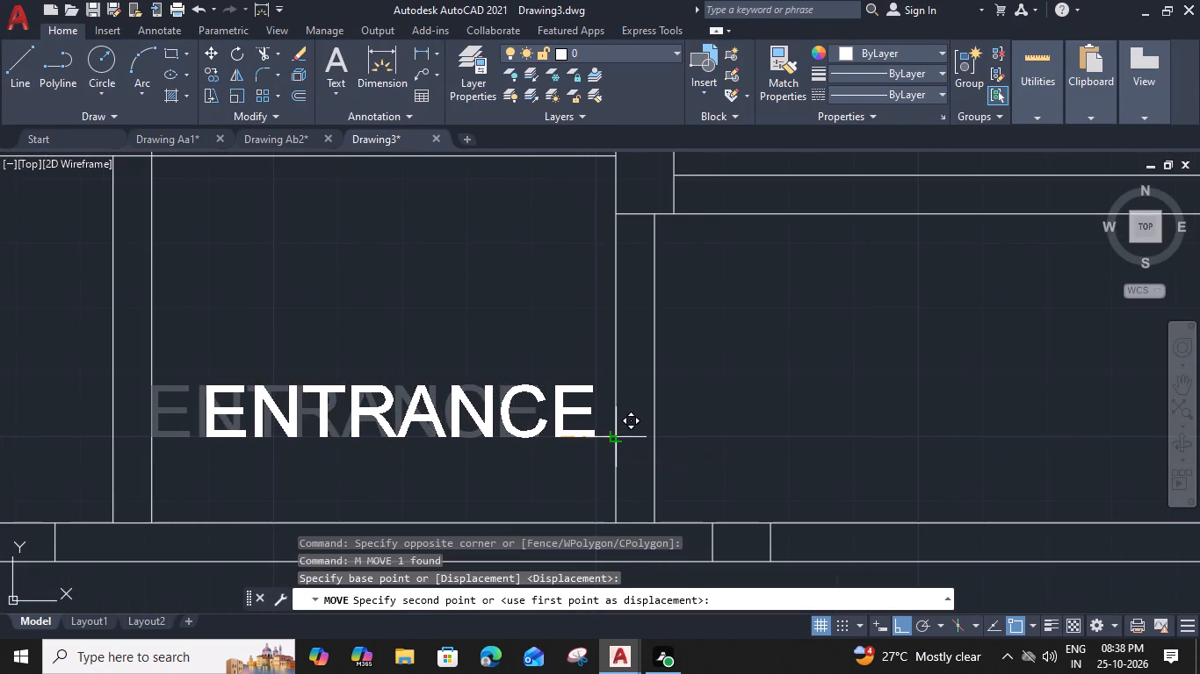
click(611, 437)
Draw a short vertical line upward from the top of the first letter of ENTRANCE.
scroll(455, 469, down, 2)
middle_drag(454, 469, 555, 505)
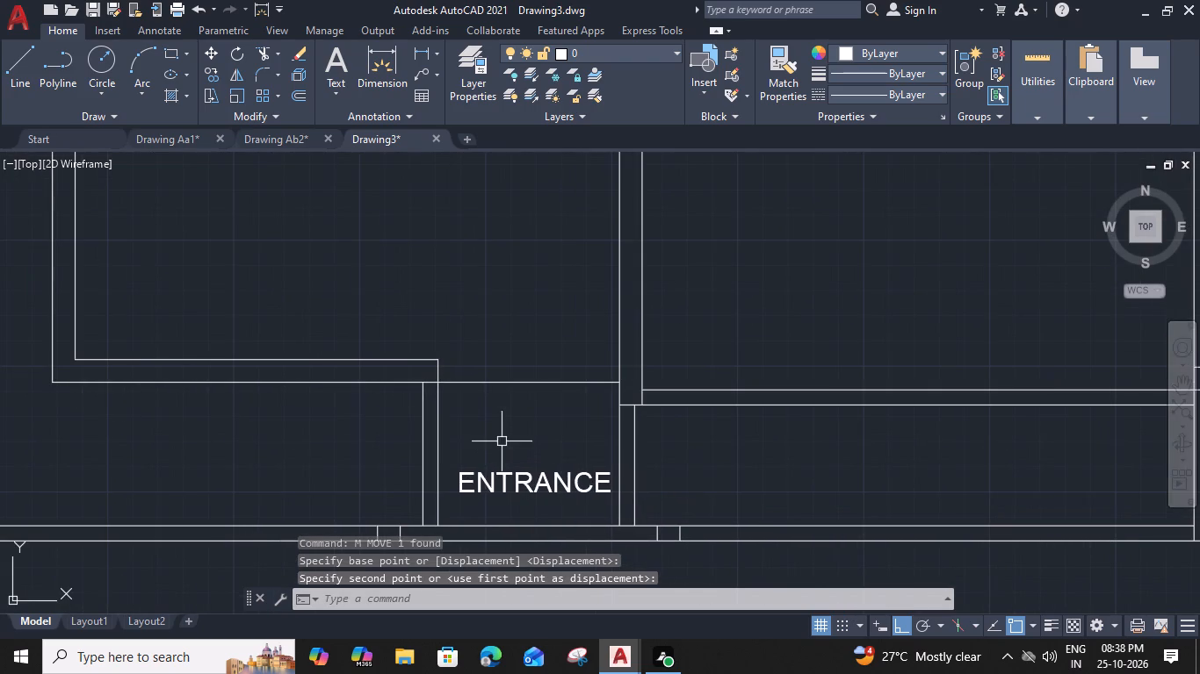
middle_click(501, 439)
key(l)
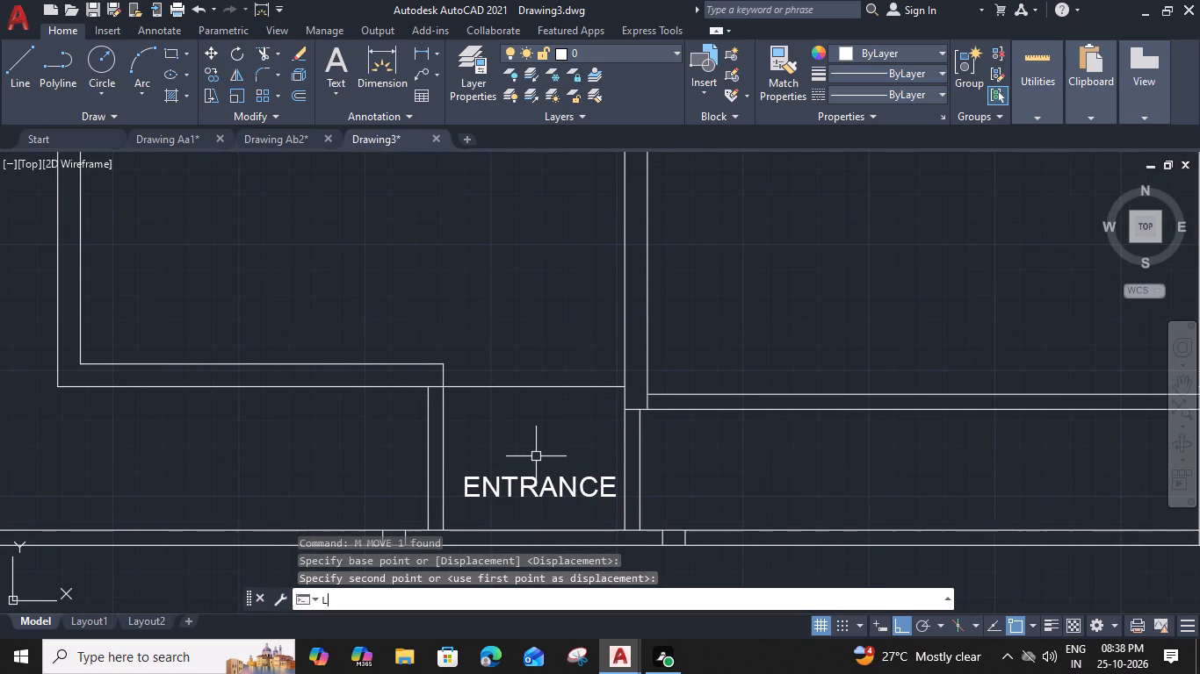
key(space)
click(546, 467)
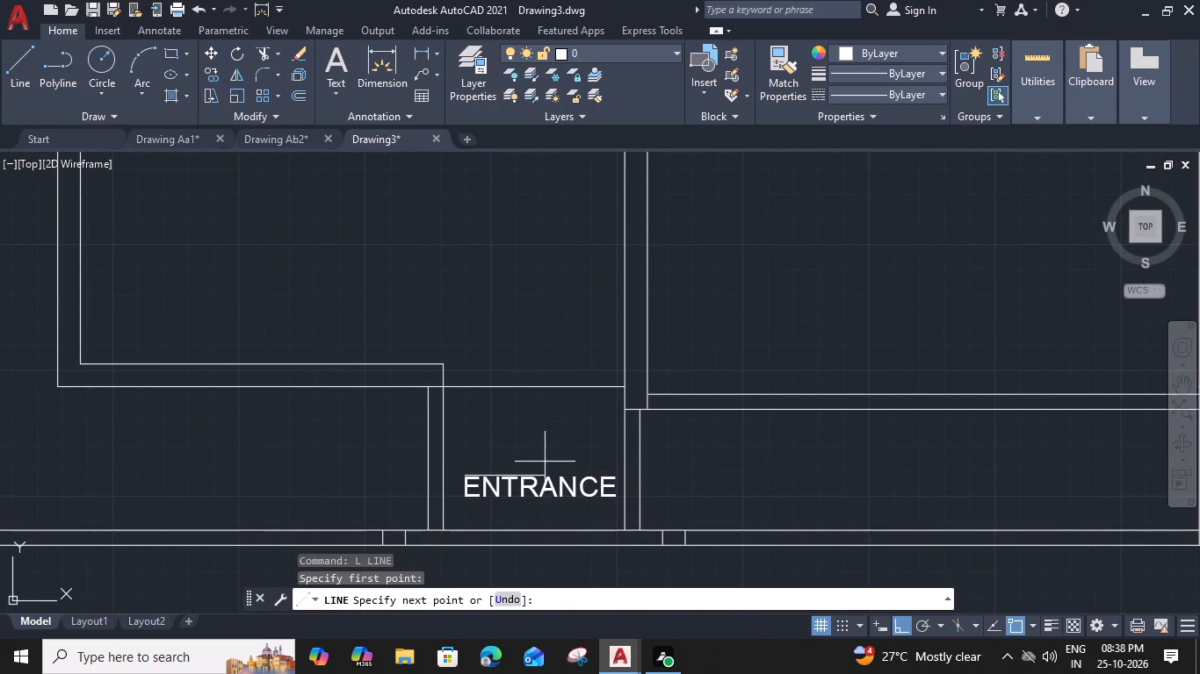
click(467, 433)
key(Escape)
Move the short vertical line horizontally to above the middle of the ENTRANCE label.
click(466, 453)
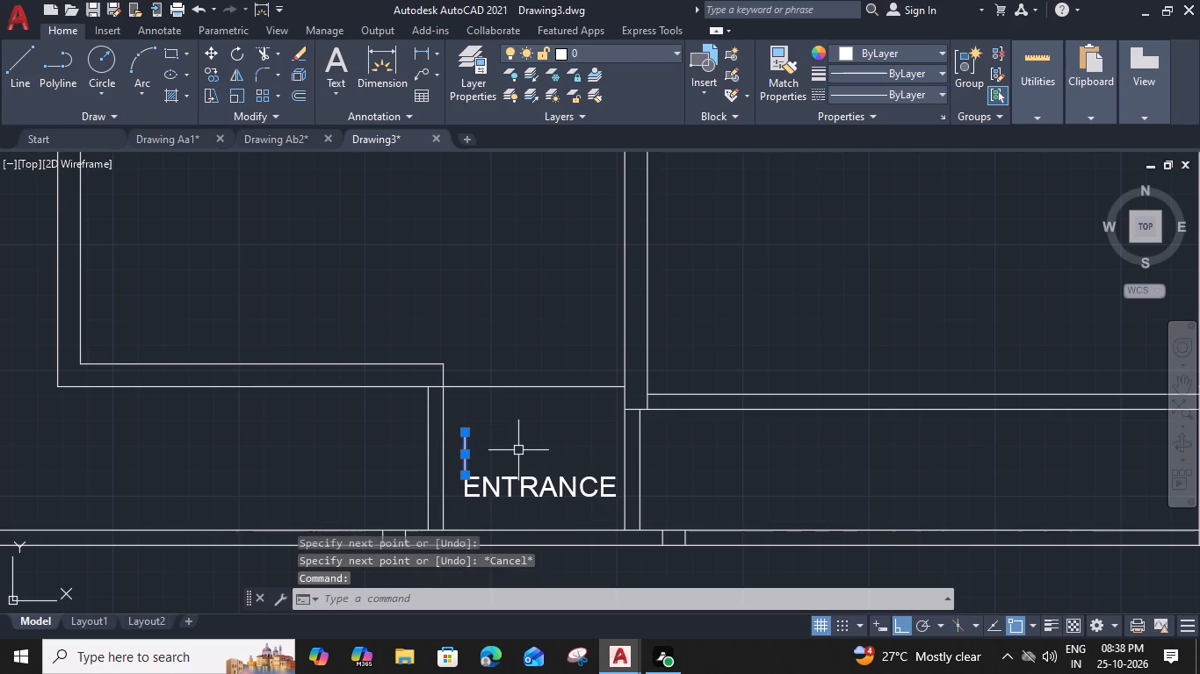
text(M)
key(space)
scroll(451, 477, up, 2)
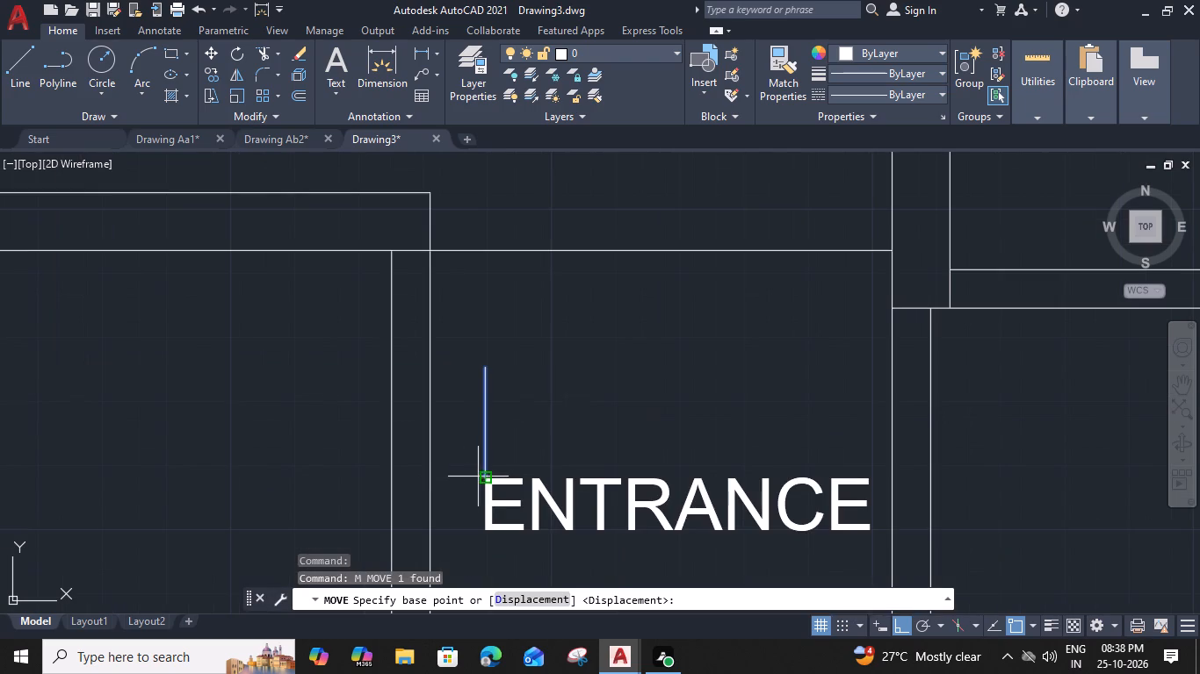
click(480, 477)
click(696, 481)
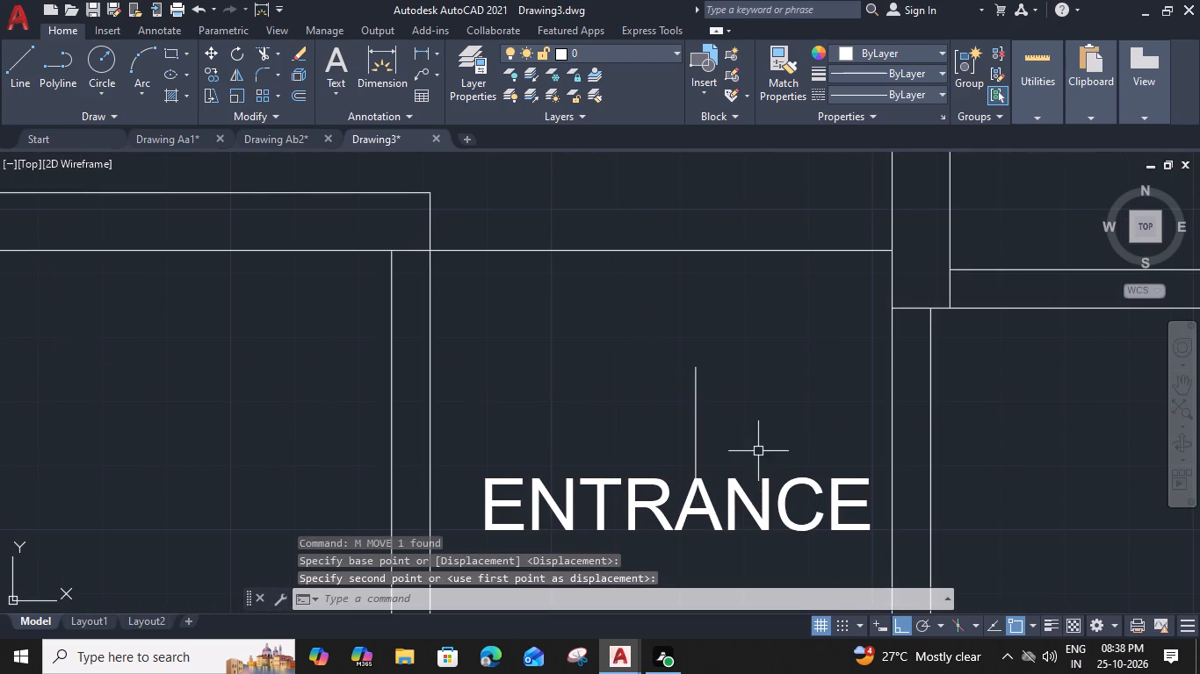
Draw a 3-sided inscribed polygon pointing upward, radius about 4", centred just above the vertical line as an arrowhead.
middle_drag(759, 451, 675, 466)
text(POL)
key(space)
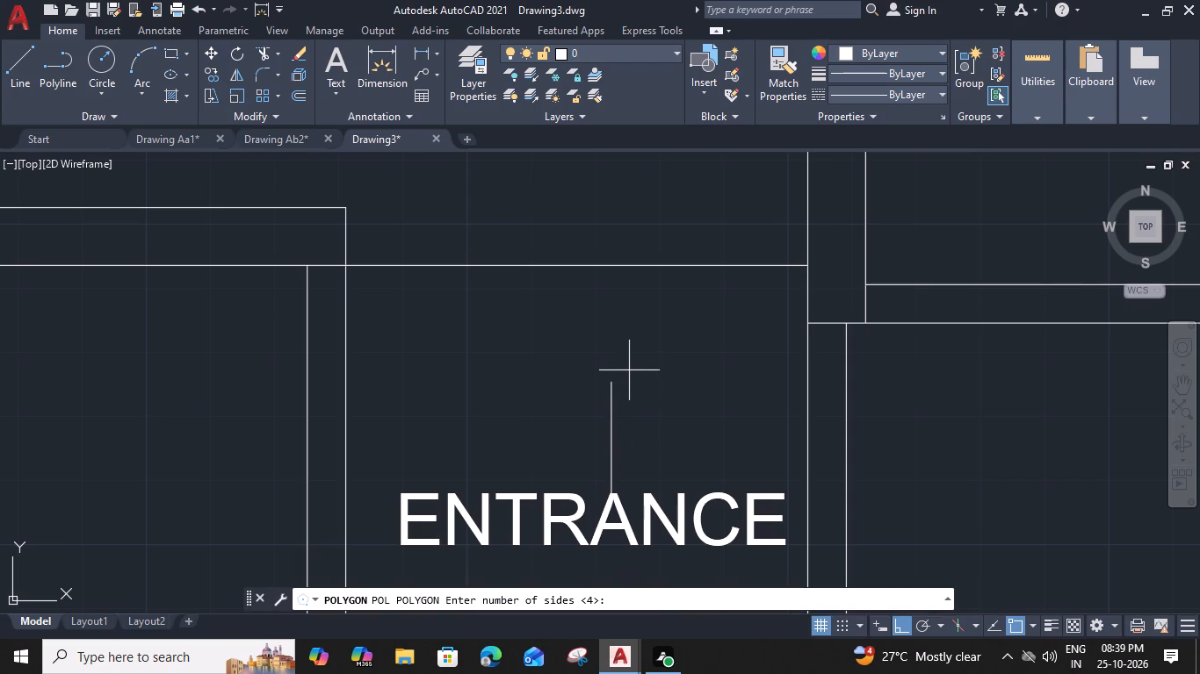
text(3)
key(space)
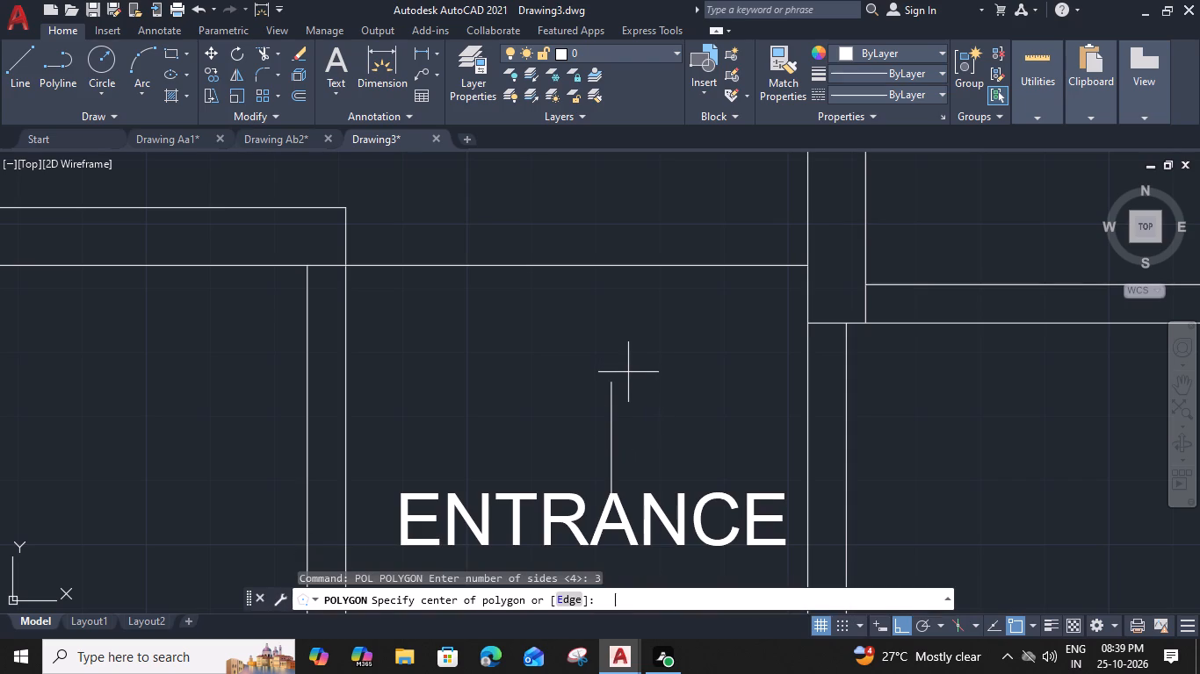
click(611, 354)
key(space)
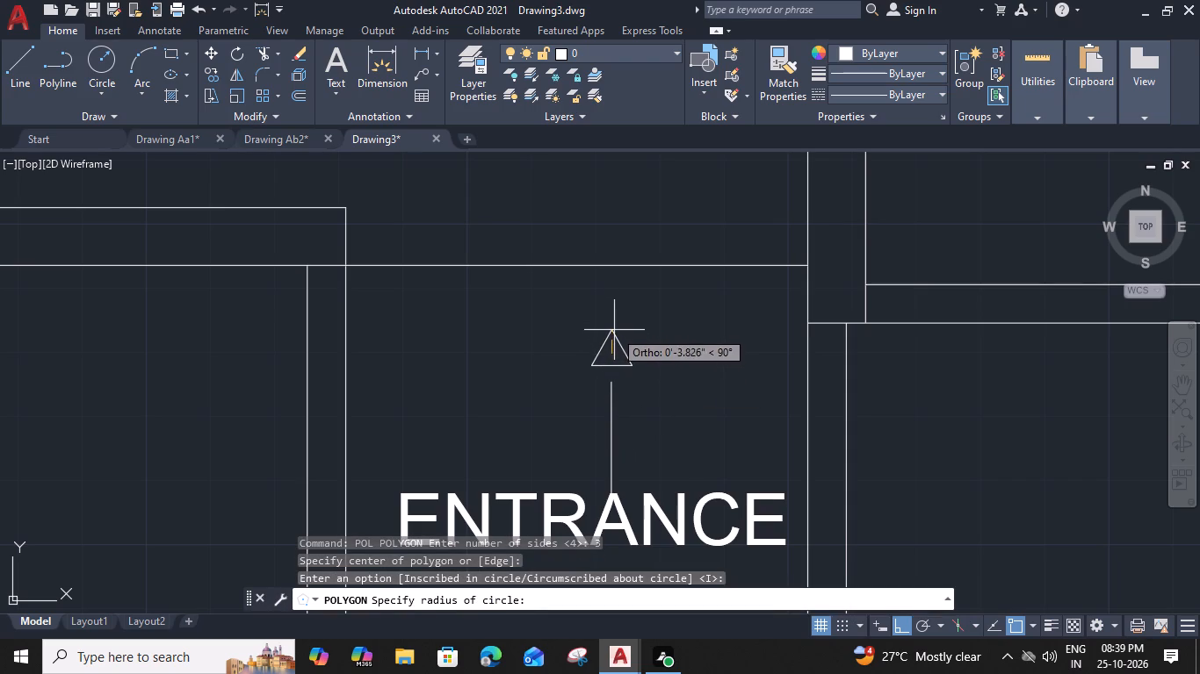
click(613, 328)
Extend the vertical line up to the base of the triangular arrowhead.
text(EX)
key(space)
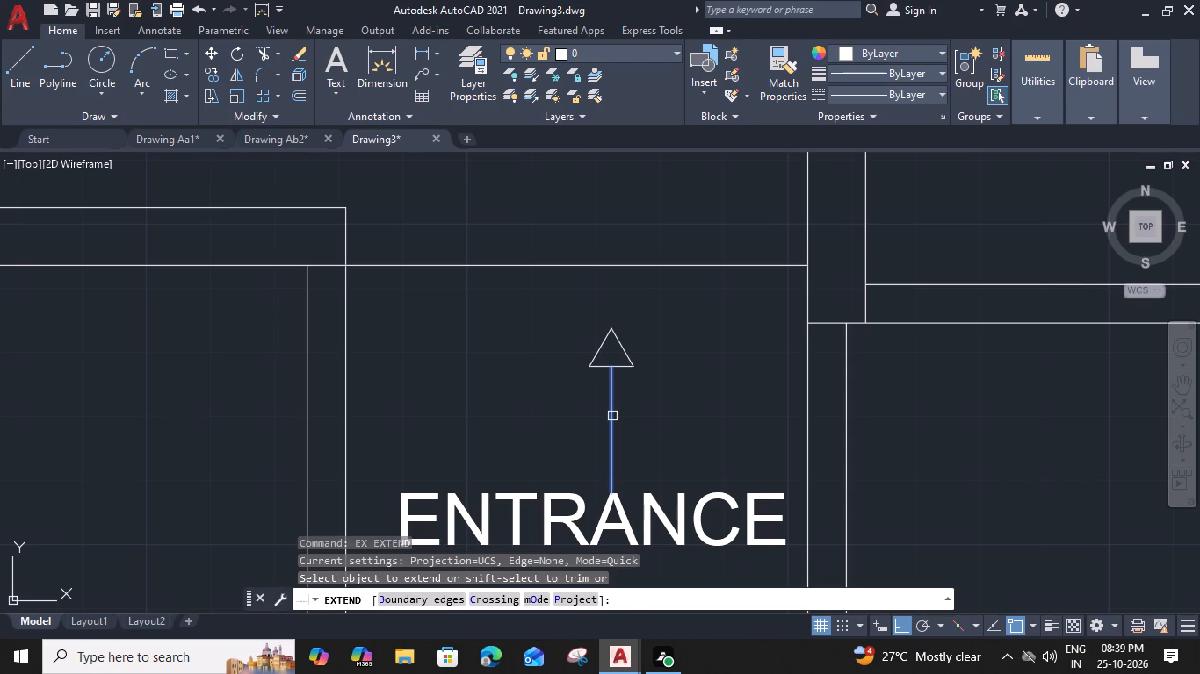
click(612, 416)
key(Escape)
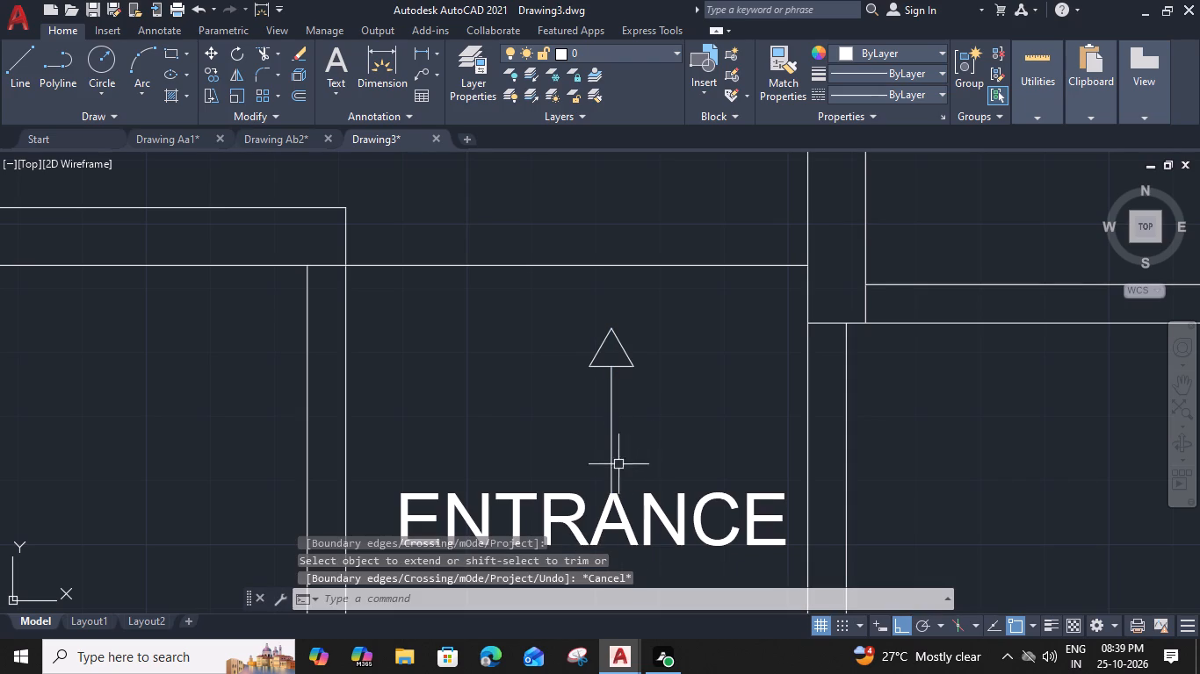
Shorten the entrance arrow's vertical line by pulling its lower end up, leaving a gap above the ENTRANCE label.
click(611, 453)
click(613, 493)
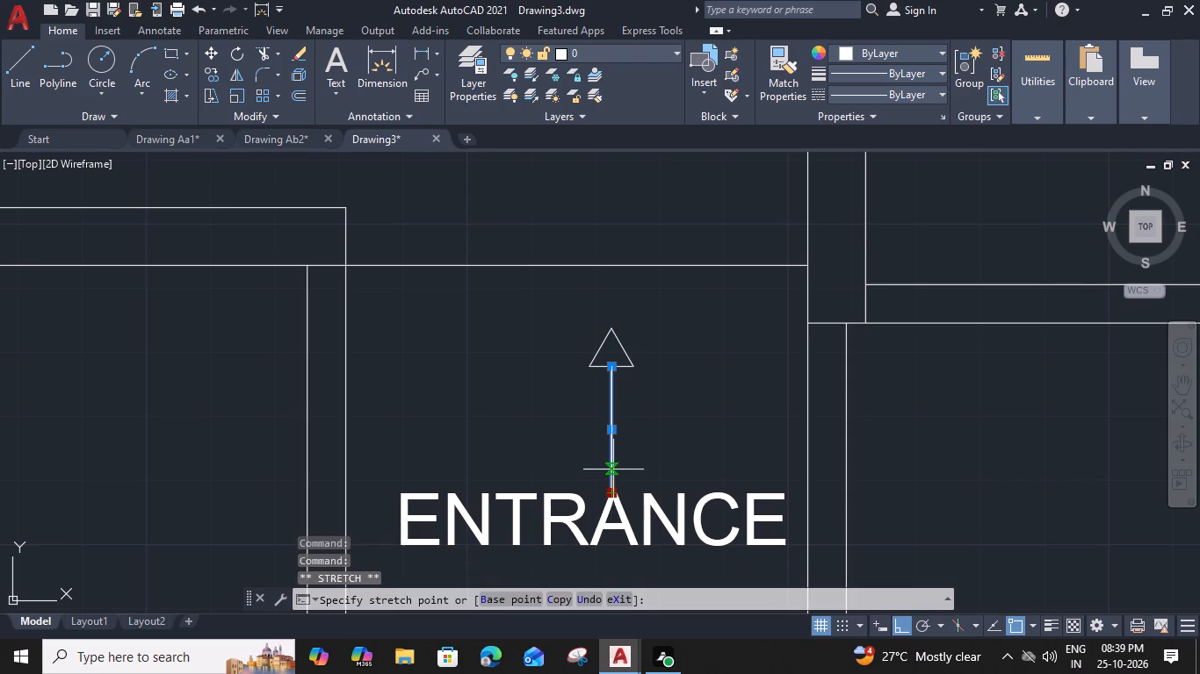
click(613, 468)
middle_drag(653, 456, 643, 462)
key(Escape)
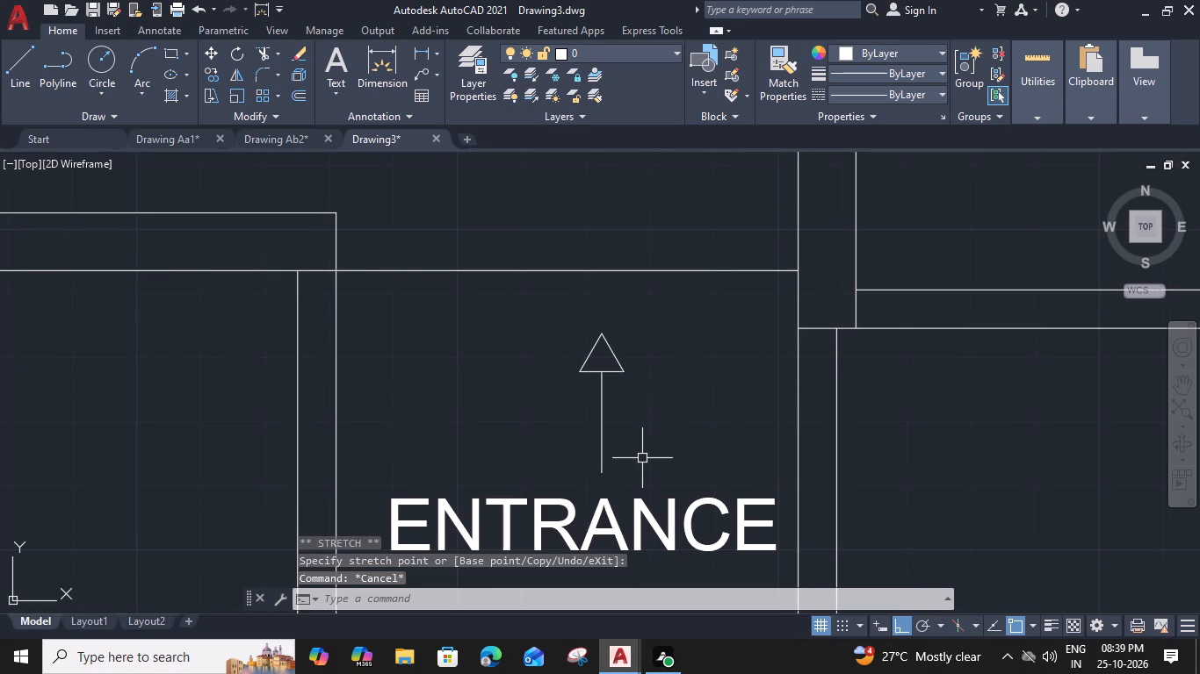
Offset the inner west wall line of the unlabelled space below the HALL 3' into that space.
scroll(654, 389, down, 1)
middle_drag(535, 417, 532, 463)
scroll(544, 437, down, 2)
middle_drag(544, 410, 671, 484)
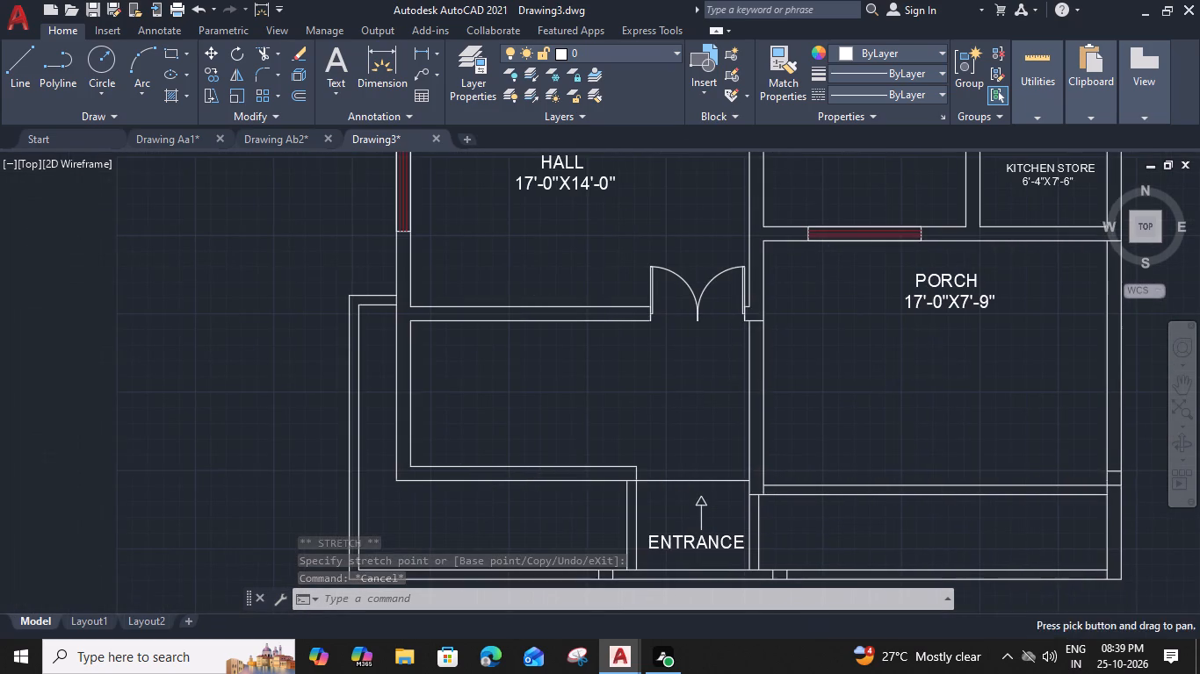
click(410, 391)
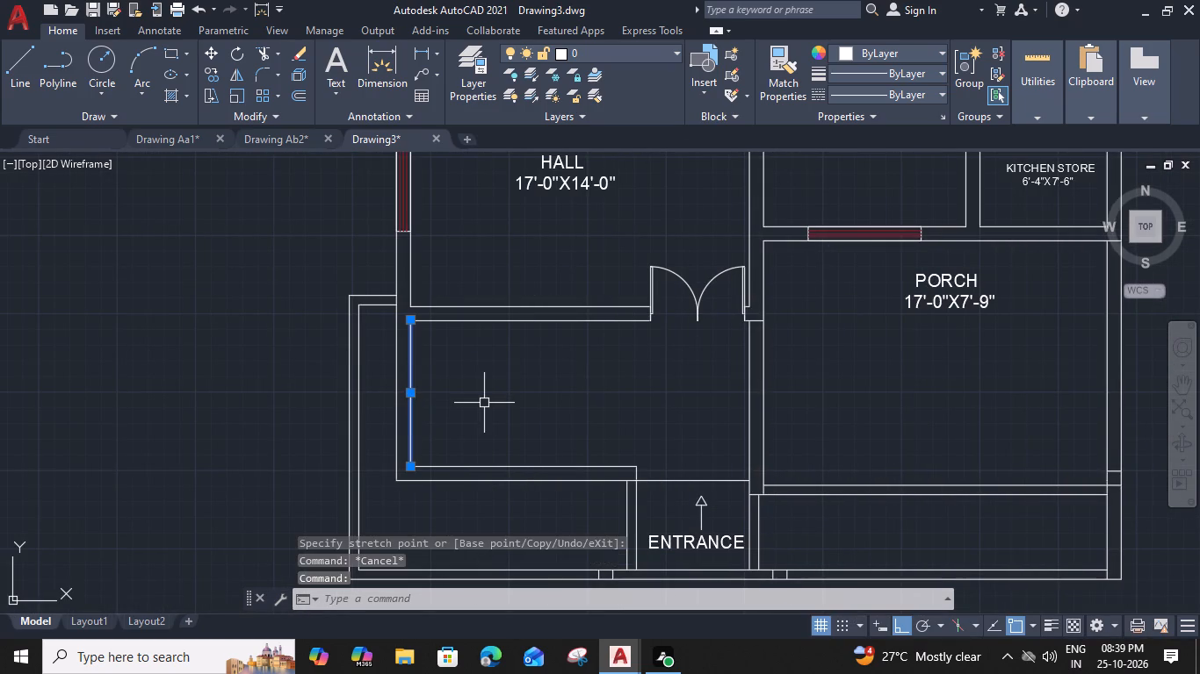
text(O 3')
key(space)
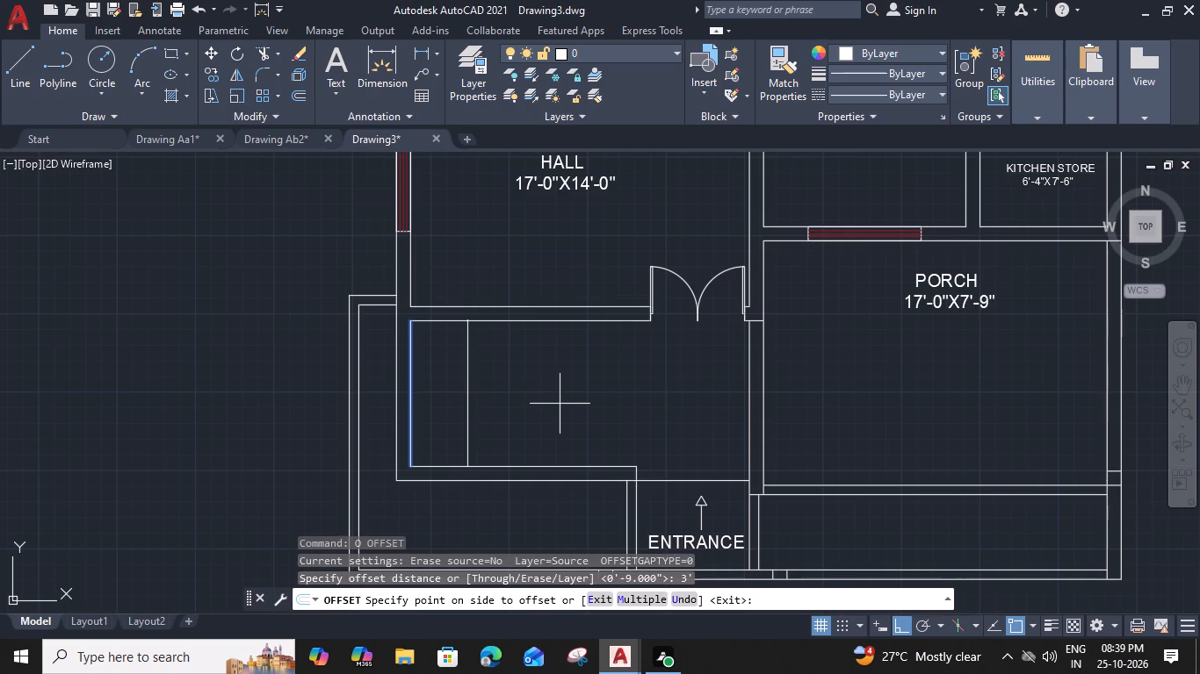
click(560, 403)
key(Escape)
Draw a horizontal line about 6'-10" long from the midpoint of the new vertical line toward the entrance side.
text(L)
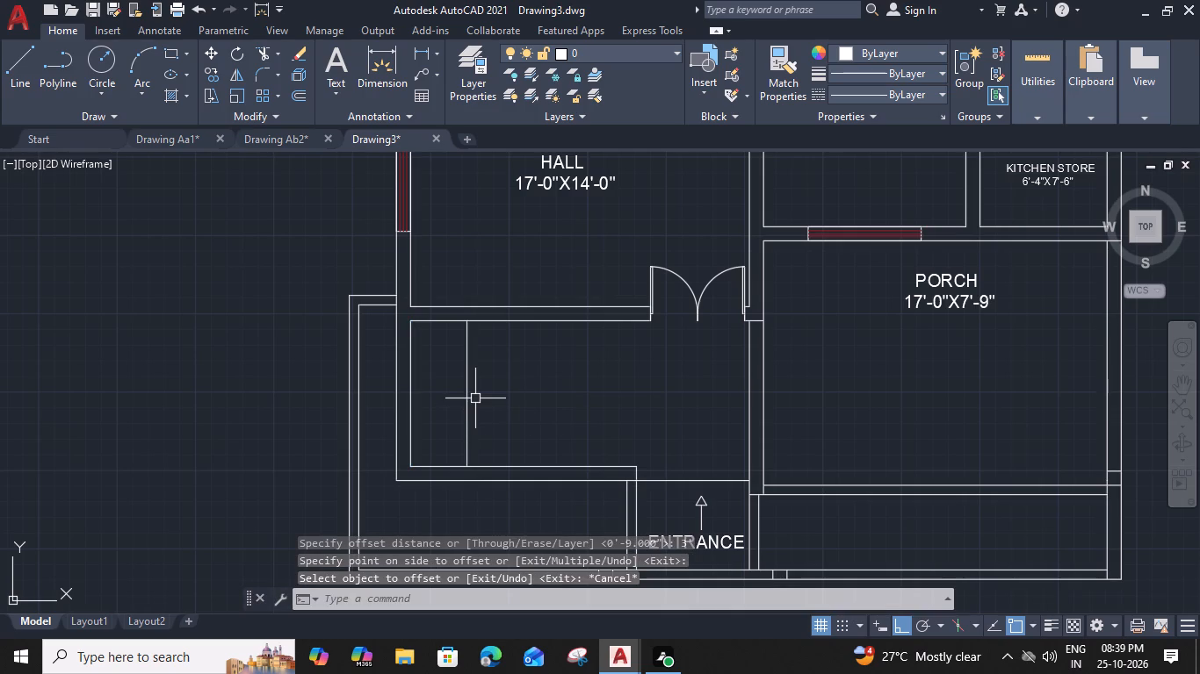
key(space)
click(471, 396)
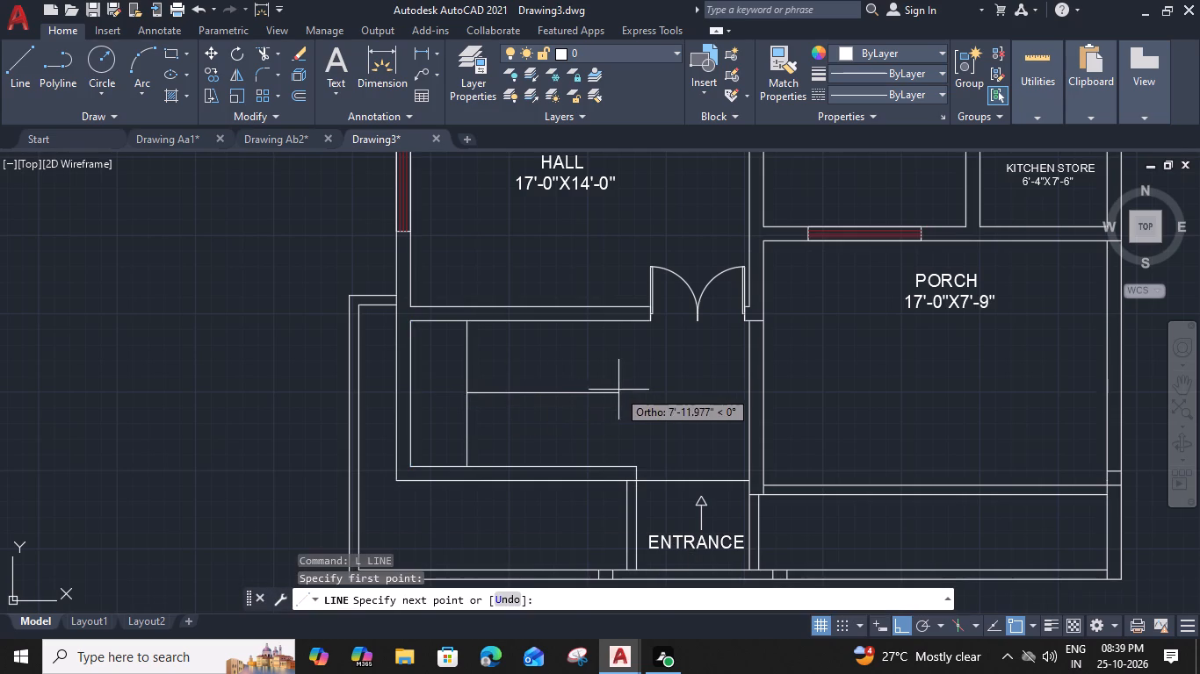
click(596, 395)
key(Escape)
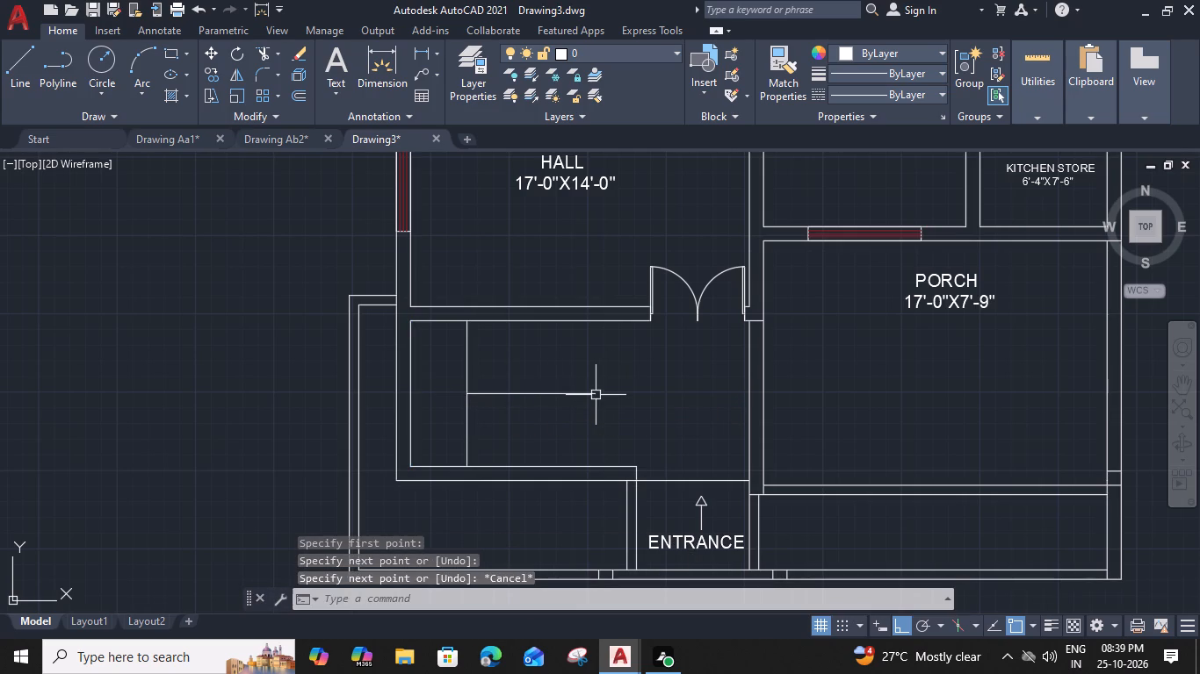
Offset the horizontal line at 3" spacing to make two parallel lines above it and two below it.
click(568, 391)
text(O 3")
key(Return)
click(561, 353)
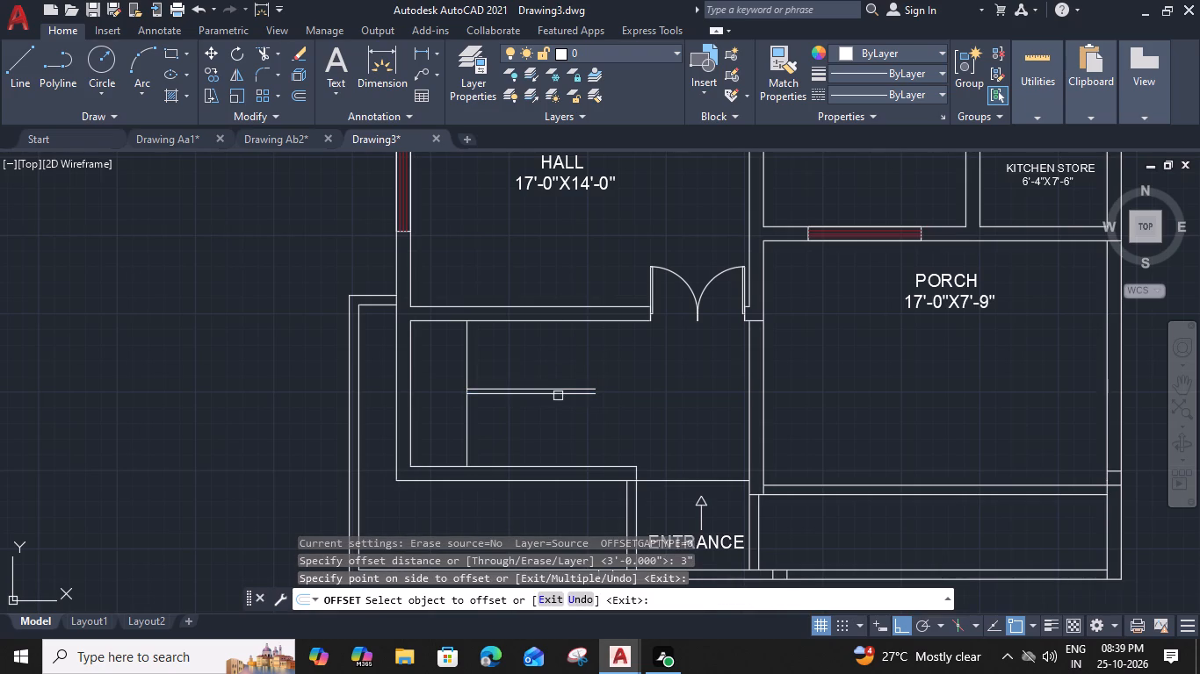
scroll(558, 396, up, 1)
click(558, 395)
click(564, 434)
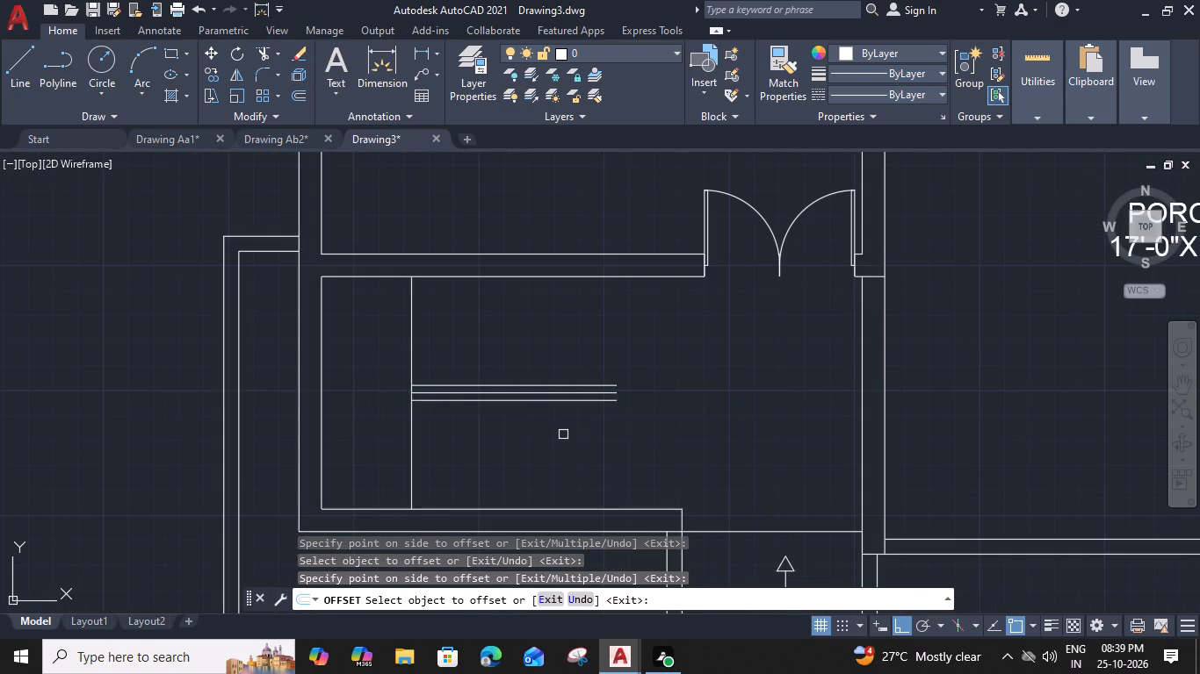
click(562, 403)
click(567, 435)
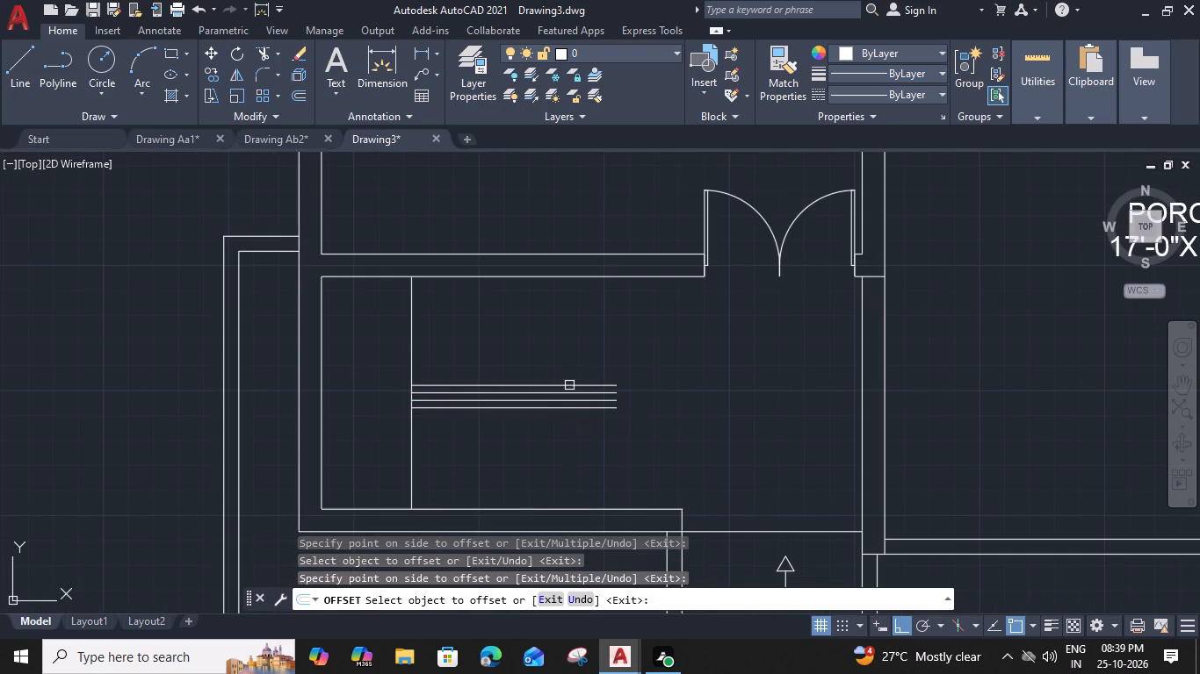
click(569, 384)
click(570, 355)
key(Escape)
Erase the original middle horizontal line and the parallel line directly below it.
scroll(590, 407, up, 1)
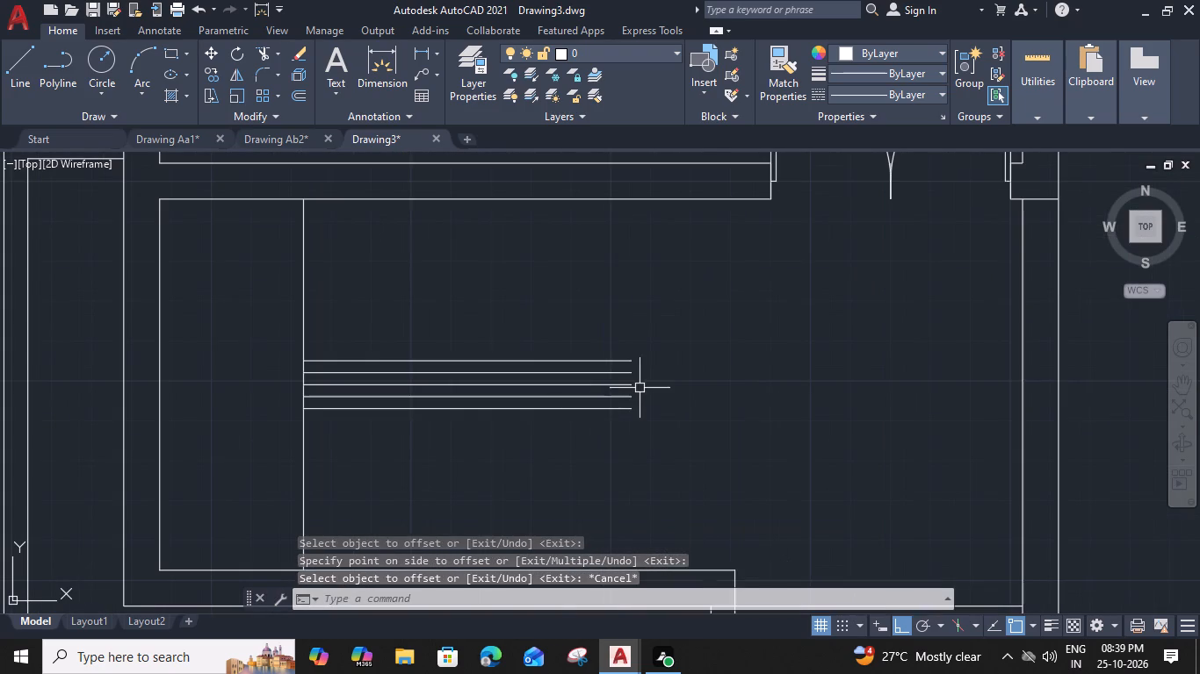
click(643, 383)
click(622, 398)
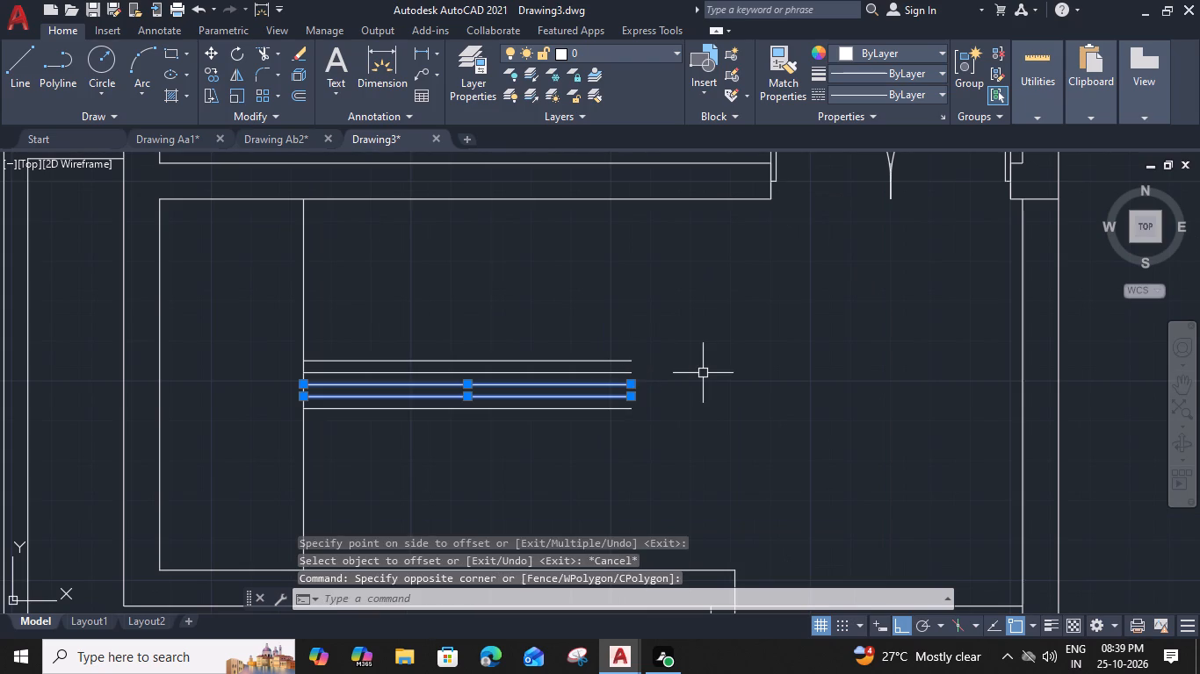
key(Delete)
Offset the lowest and the uppermost horizontal lines 1" inward toward each other.
click(567, 412)
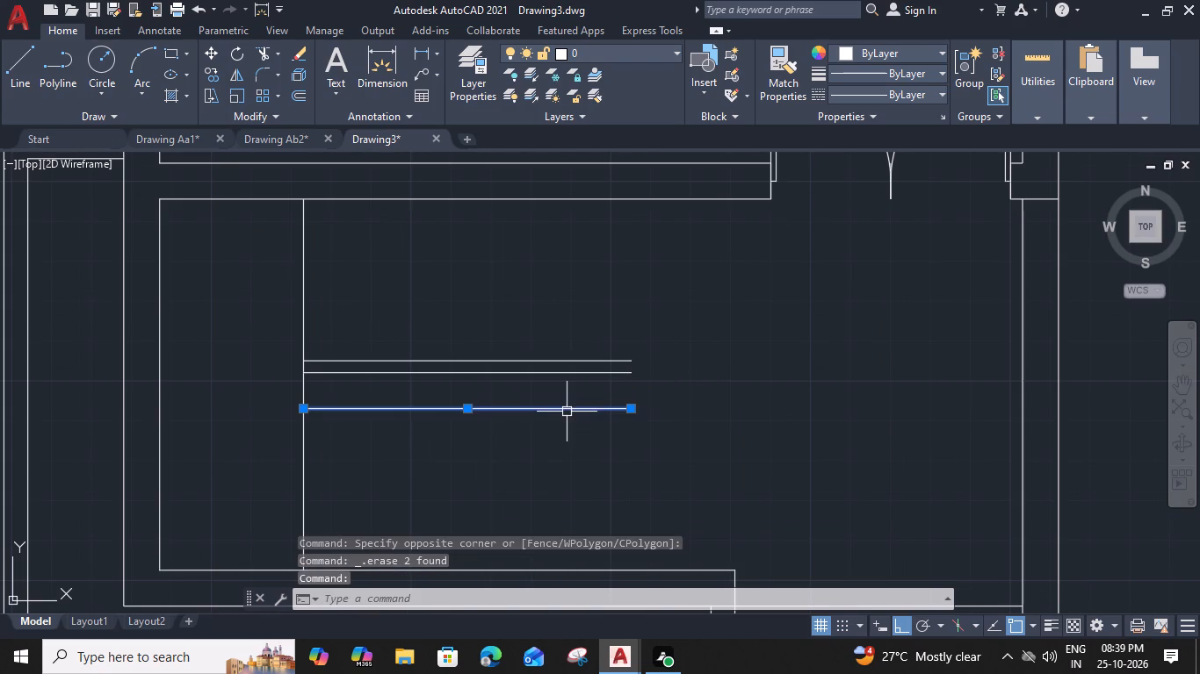
text(O)
key(space)
text(1")
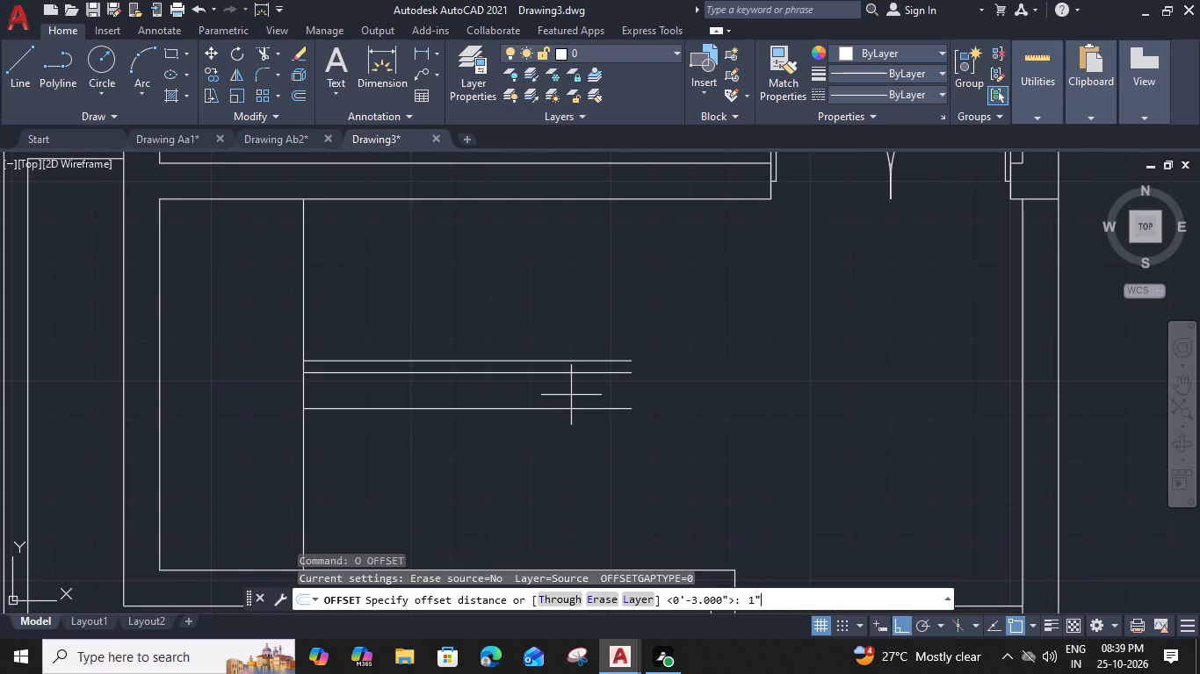
key(Return)
click(572, 385)
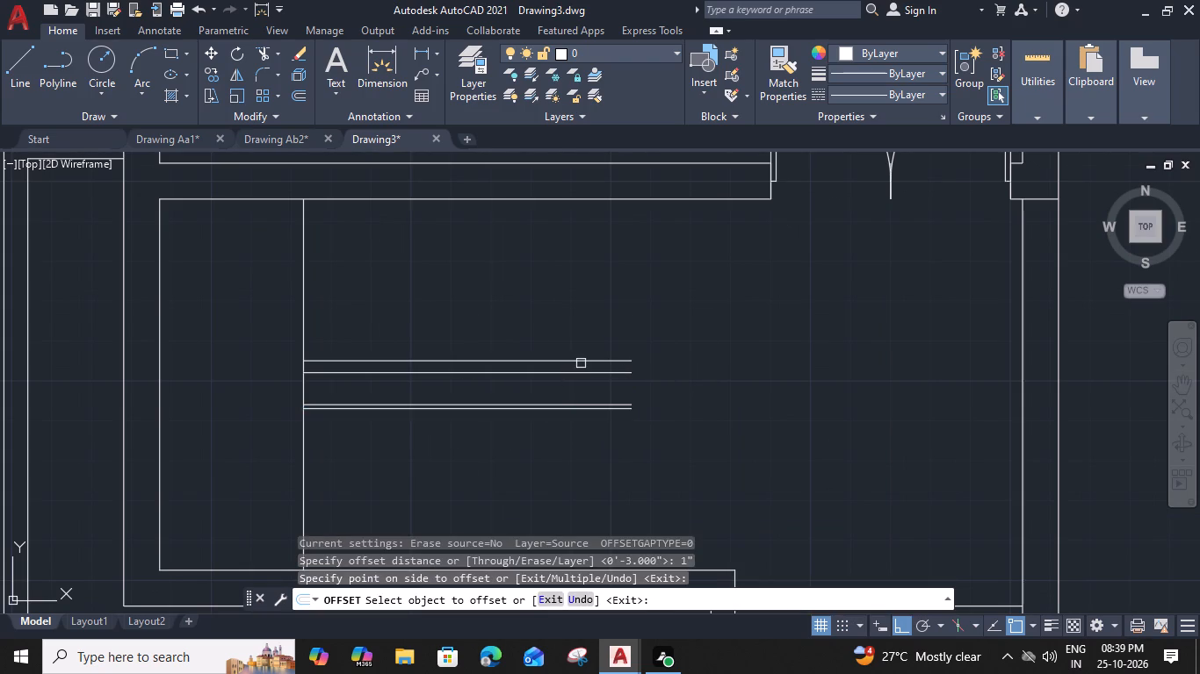
click(581, 363)
click(581, 382)
key(Escape)
Erase the remaining inner horizontal line left from the 3" offsets, below the upper 1" pair.
click(584, 373)
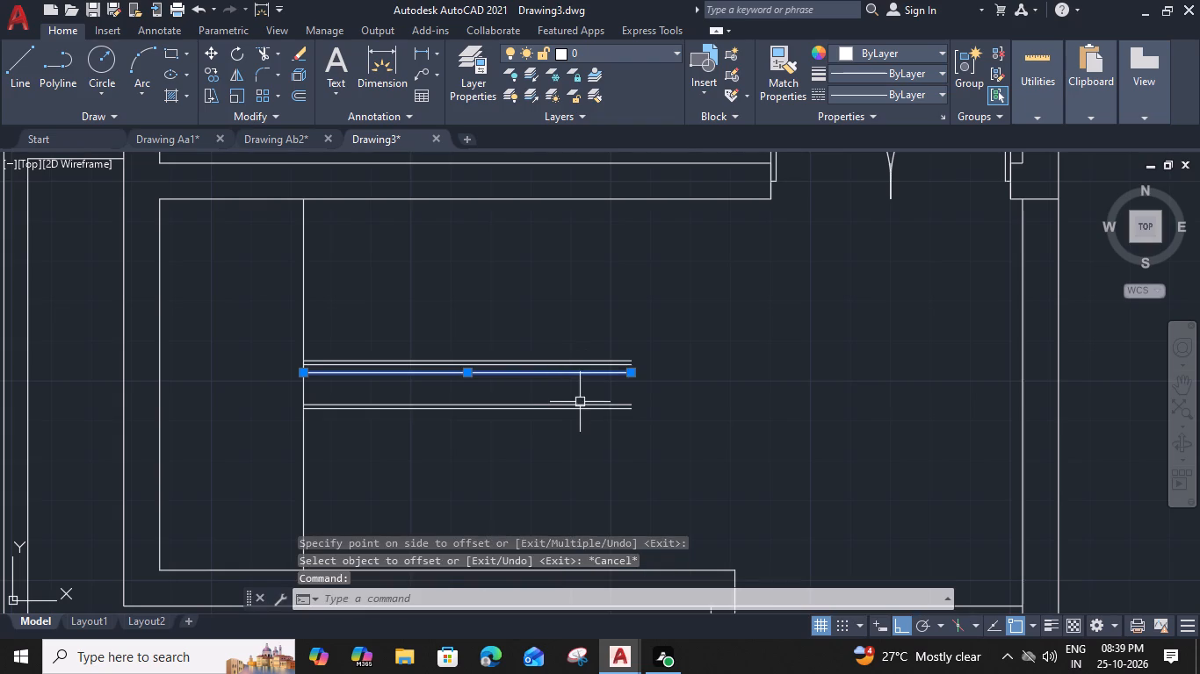
key(Delete)
Measure the gap between the two pairs of horizontal lines and their distances to the surrounding walls.
text(MEA)
key(space)
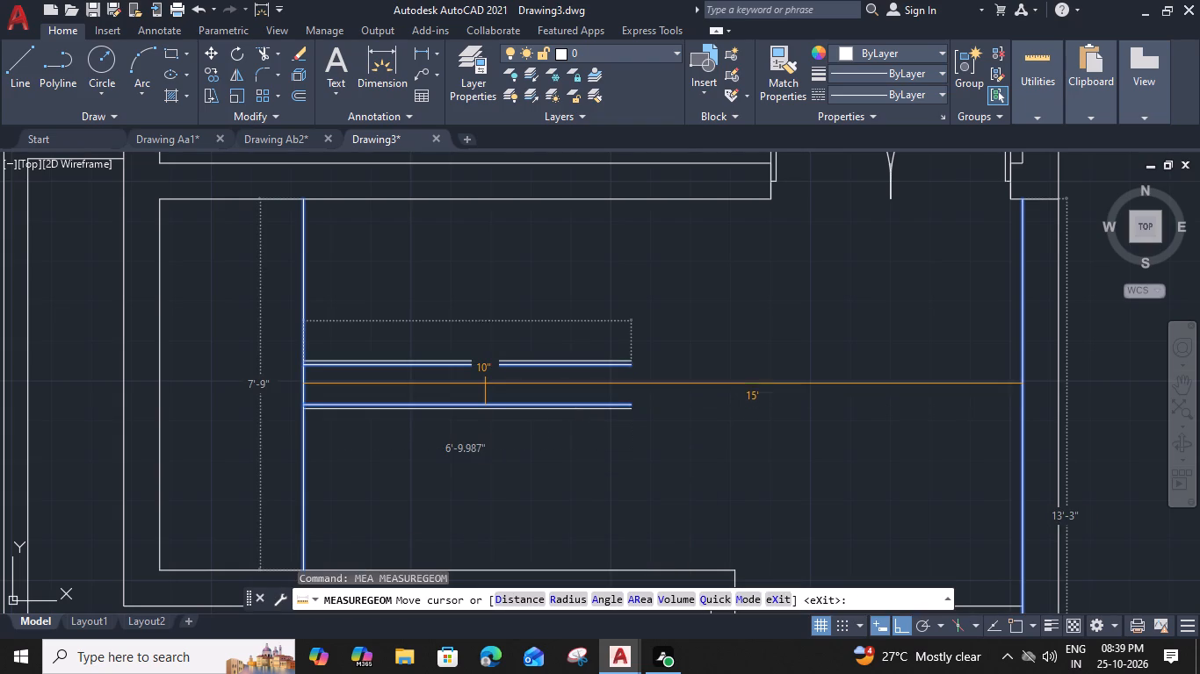
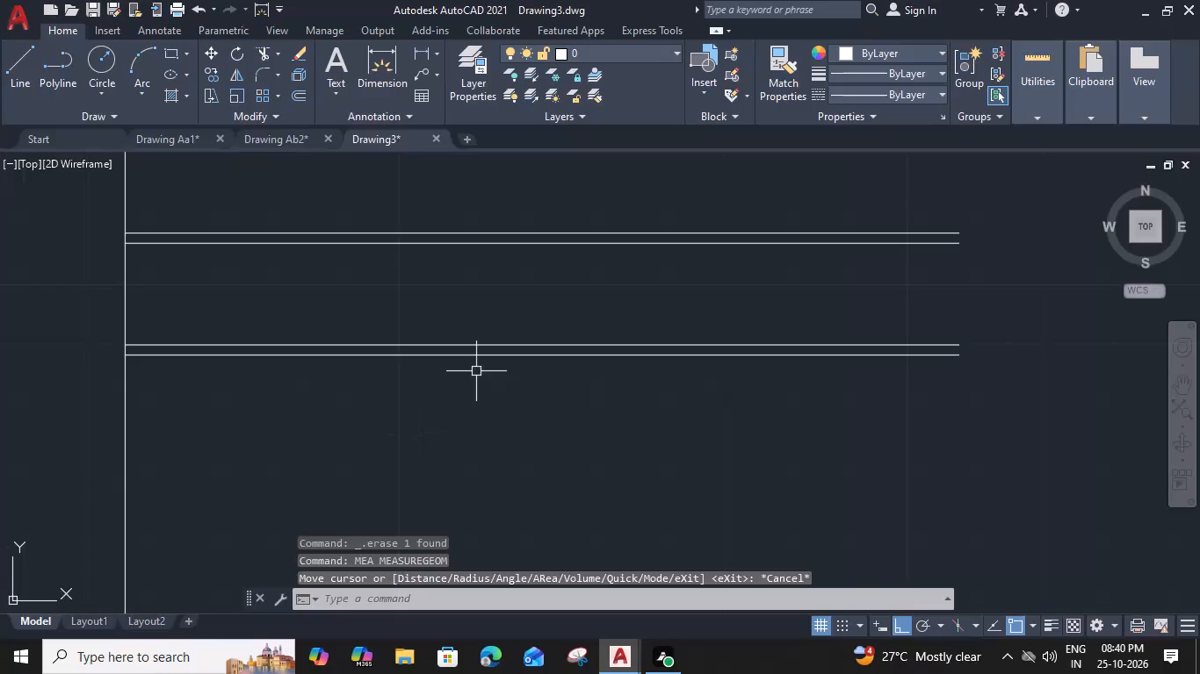
Offset the lowest horizontal line 2" downward and the uppermost horizontal line 2" upward.
click(492, 356)
text(O 2")
key(Return)
click(509, 448)
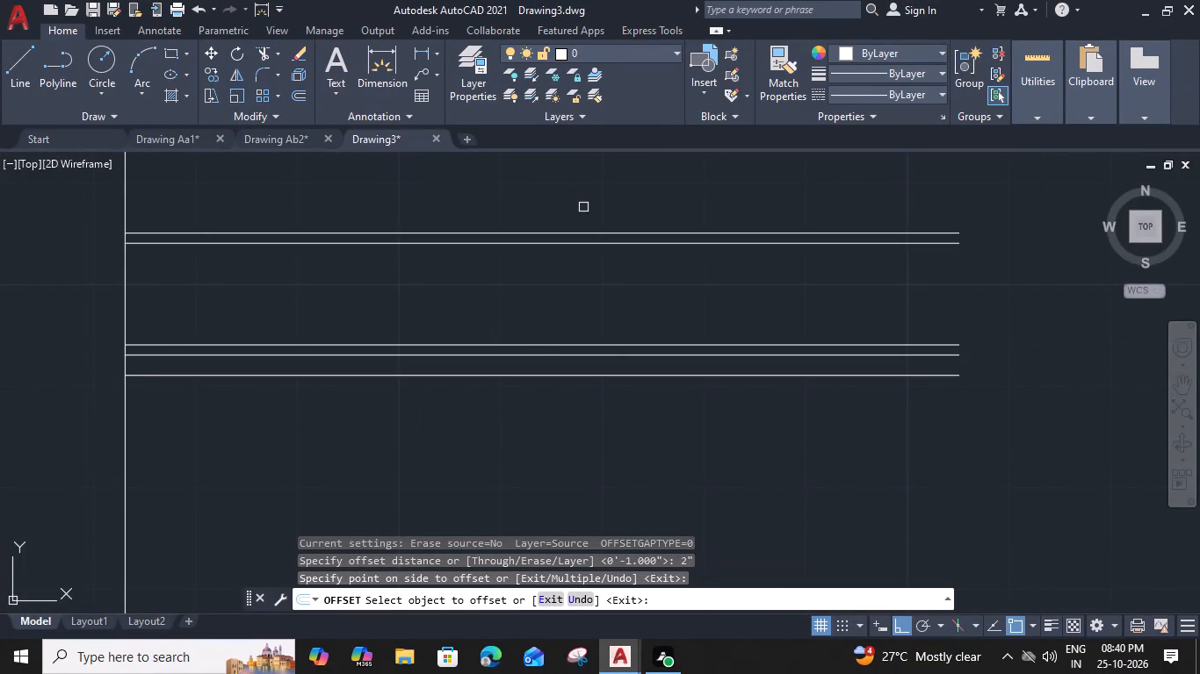
click(587, 228)
drag(588, 233, 589, 219)
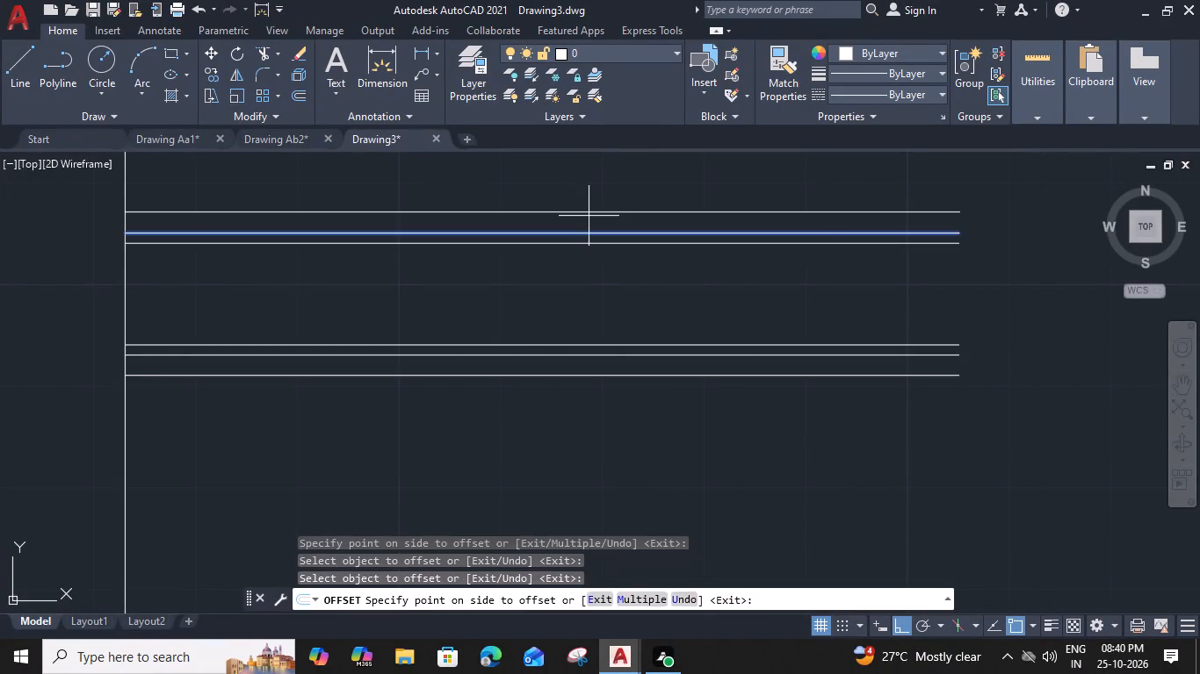
click(591, 186)
key(Escape)
Erase the innermost horizontal line of the upper group and of the lower group, leaving two 2" pairs.
click(600, 240)
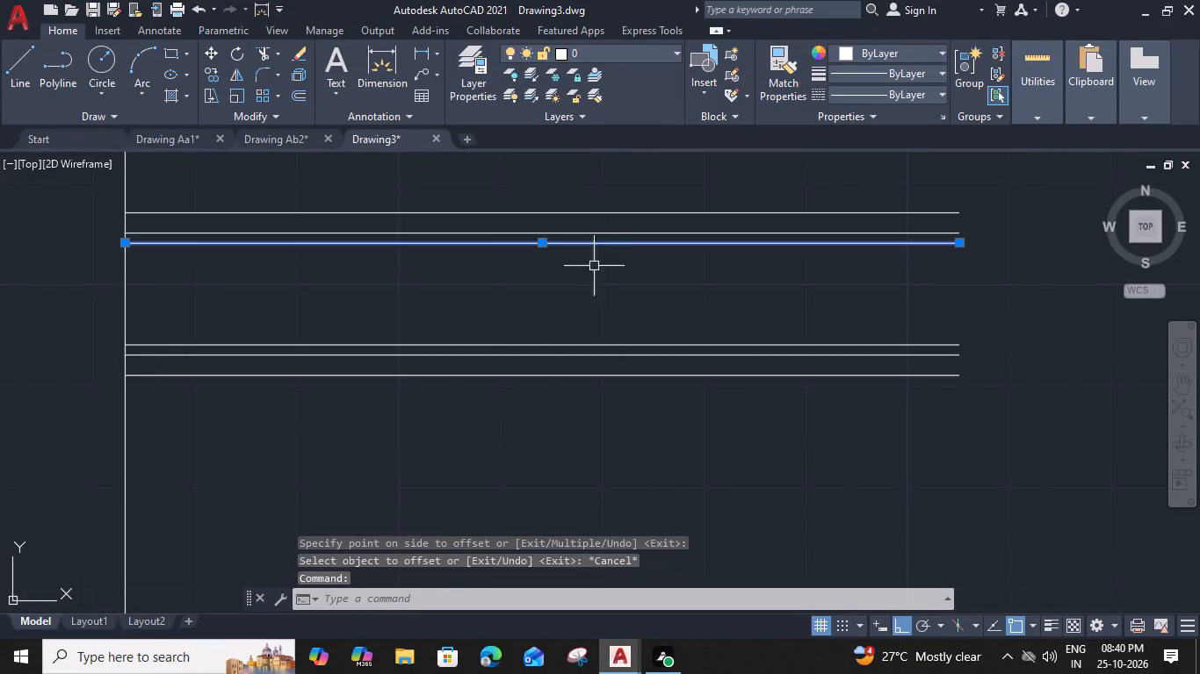
key(Delete)
click(599, 341)
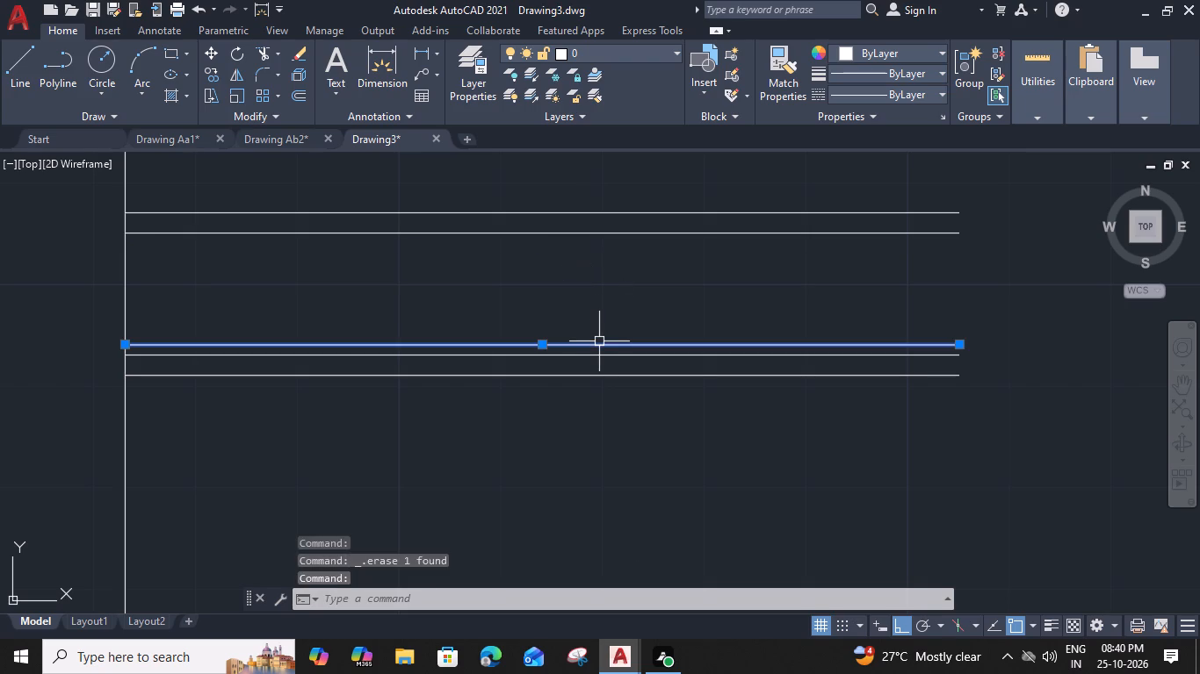
key(Delete)
Offset the staircase's vertical line successively to the right at 1' spacing to make eight more tread lines.
scroll(575, 294, down, 2)
middle_drag(585, 309, 639, 326)
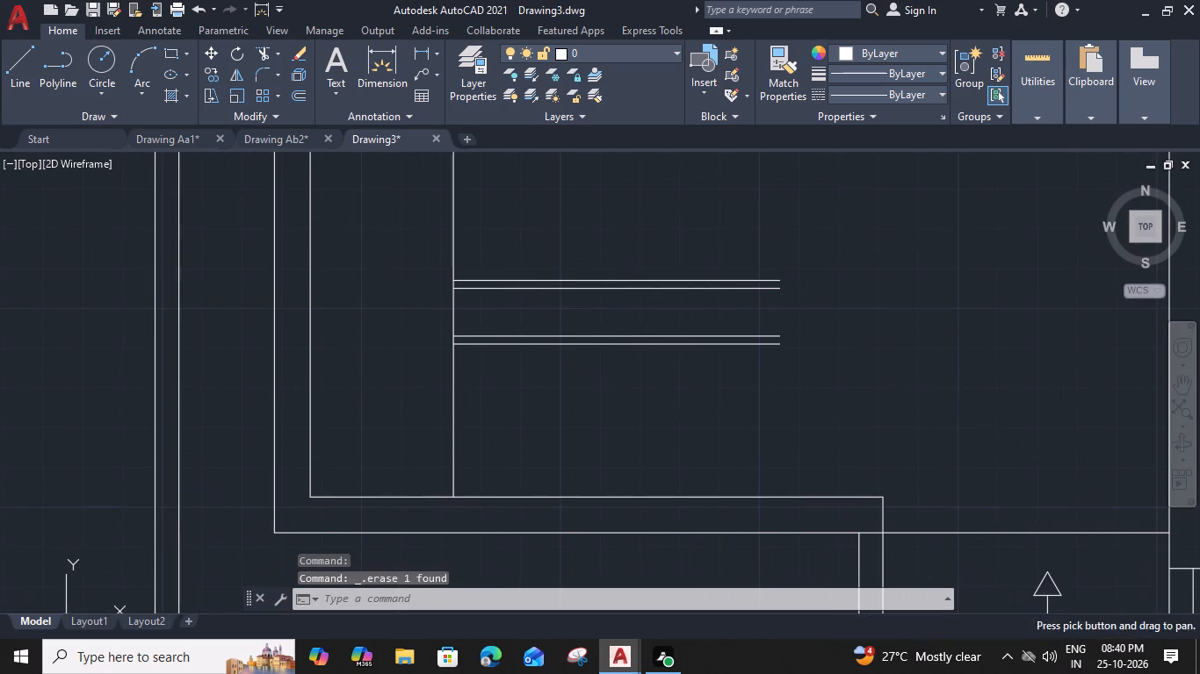
click(453, 412)
text(O)
key(space)
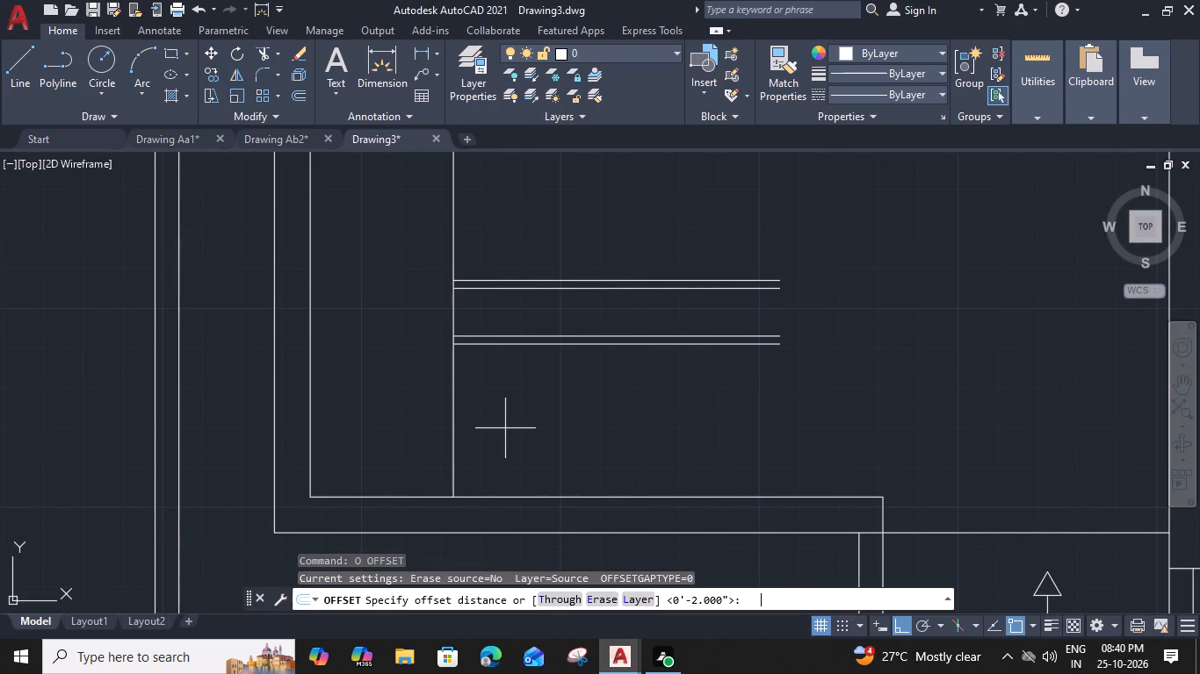
text(1')
key(space)
click(554, 429)
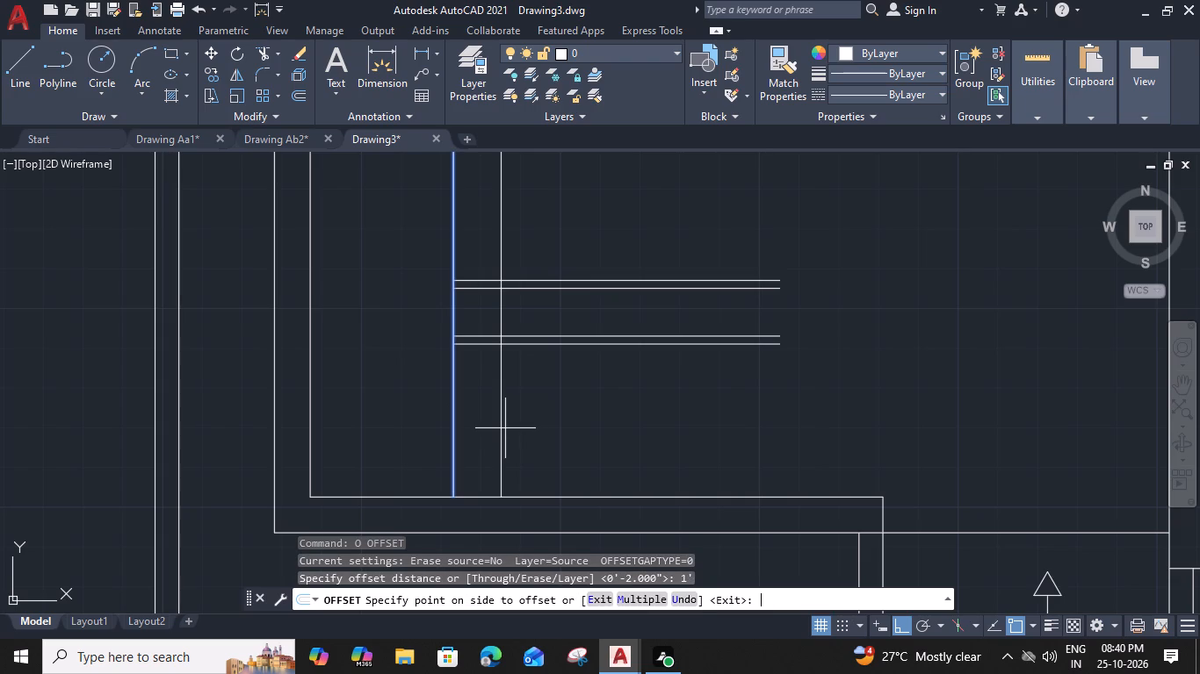
click(501, 411)
click(562, 427)
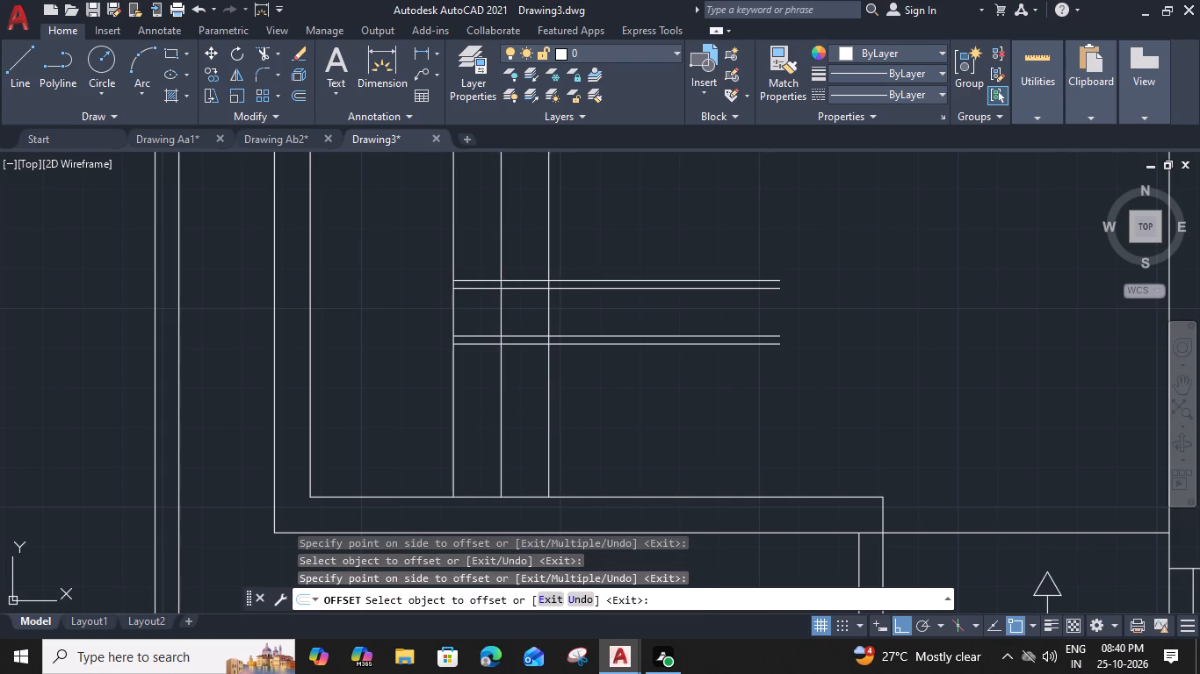
click(550, 417)
click(624, 431)
click(599, 408)
click(657, 421)
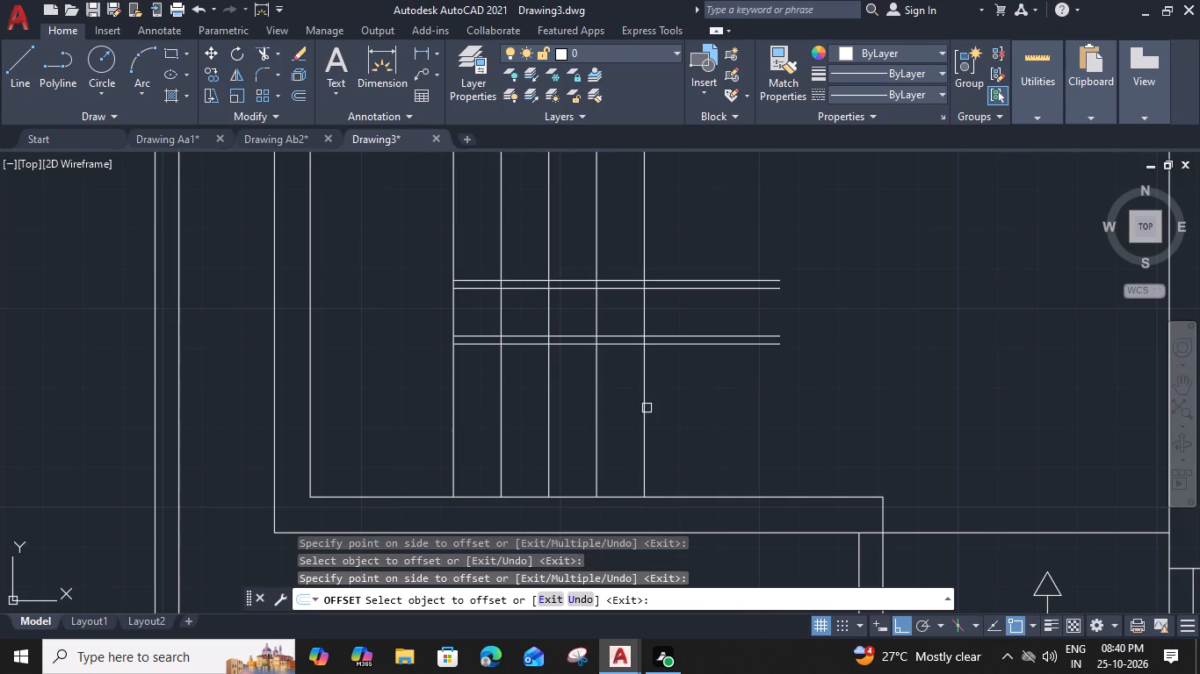
click(644, 405)
click(719, 410)
click(687, 401)
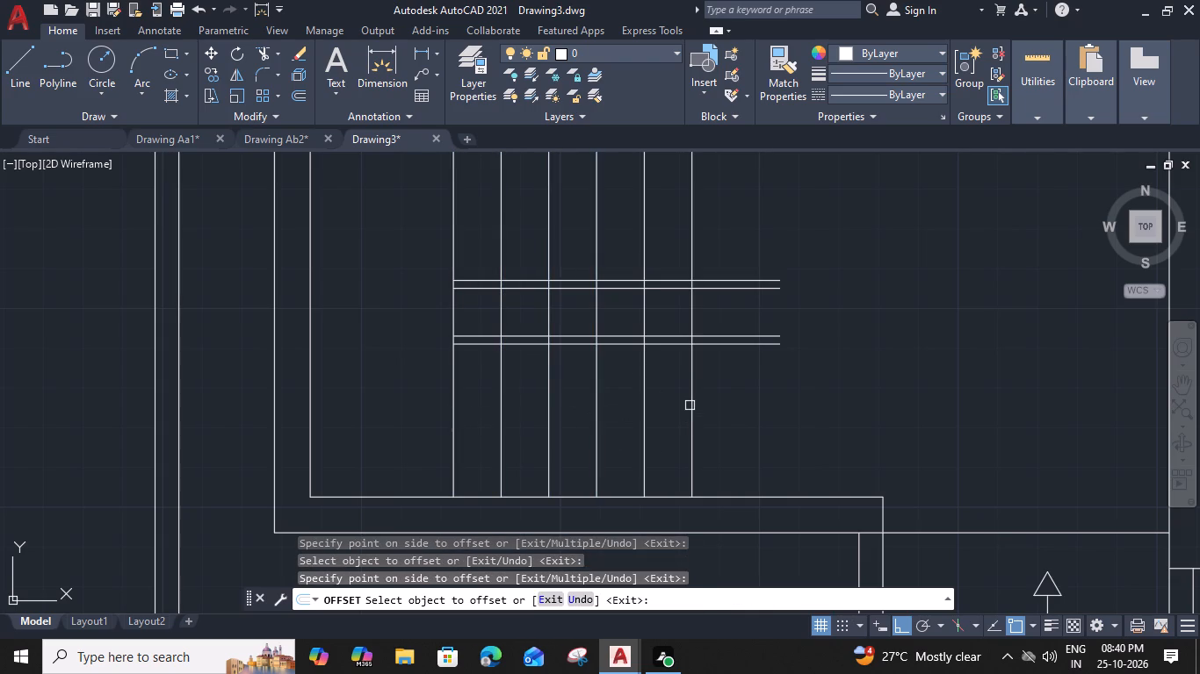
click(693, 404)
click(747, 412)
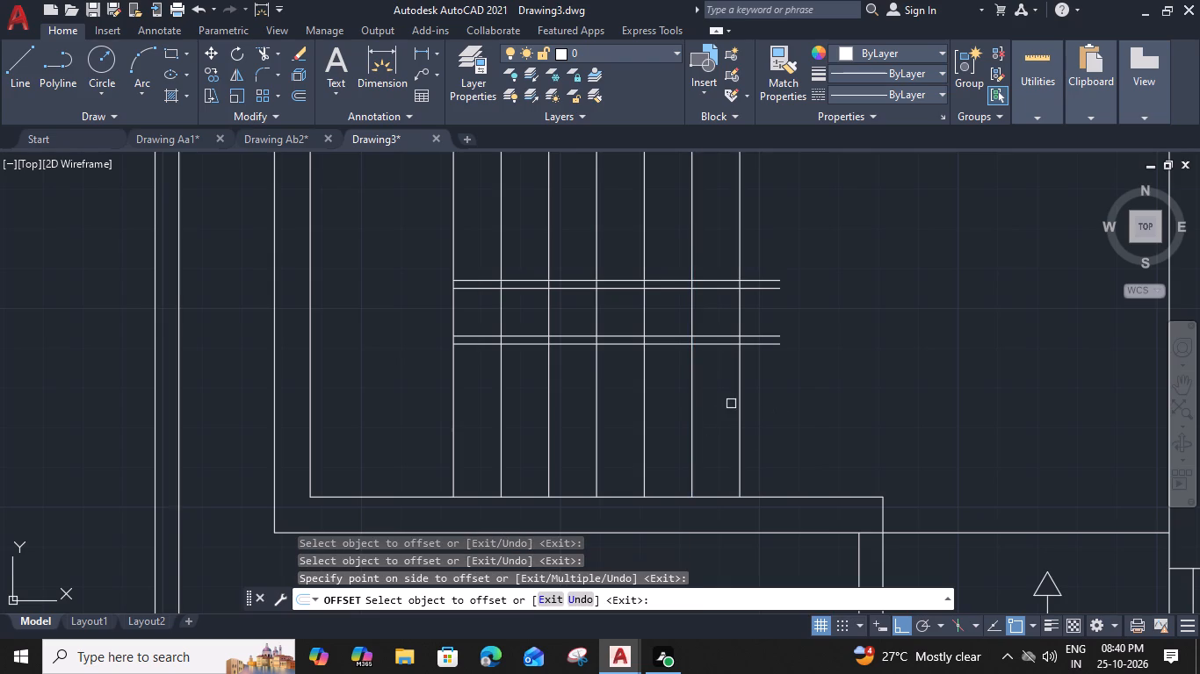
click(741, 401)
click(791, 408)
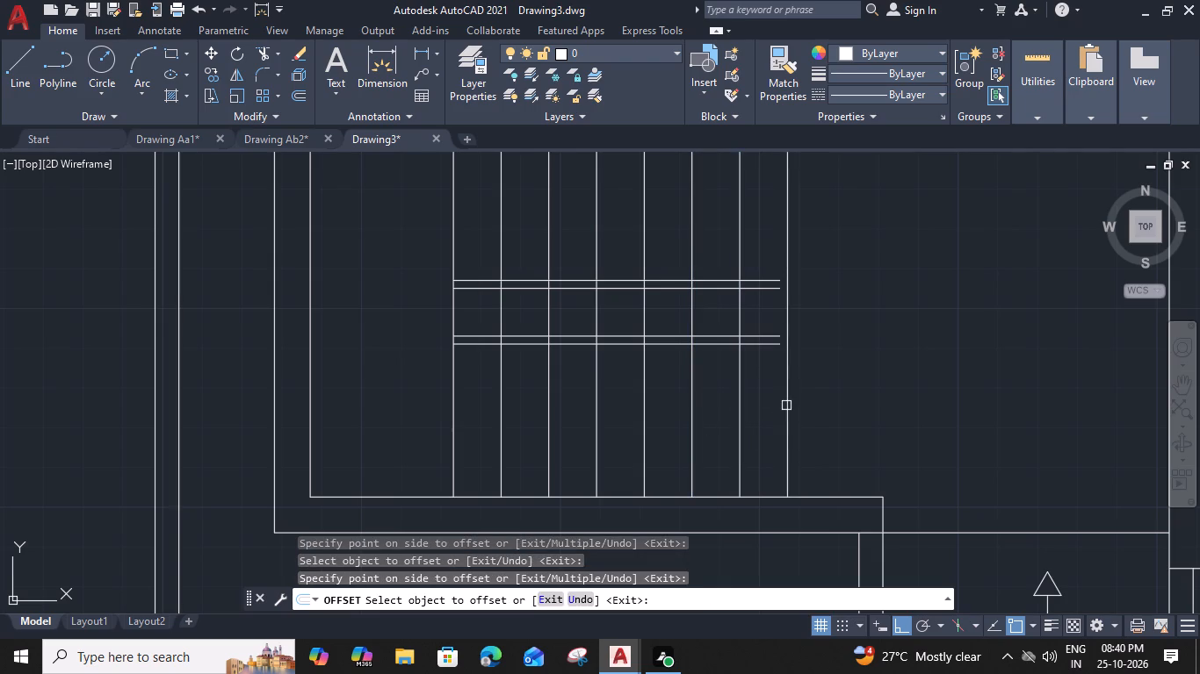
click(788, 405)
click(823, 410)
key(Escape)
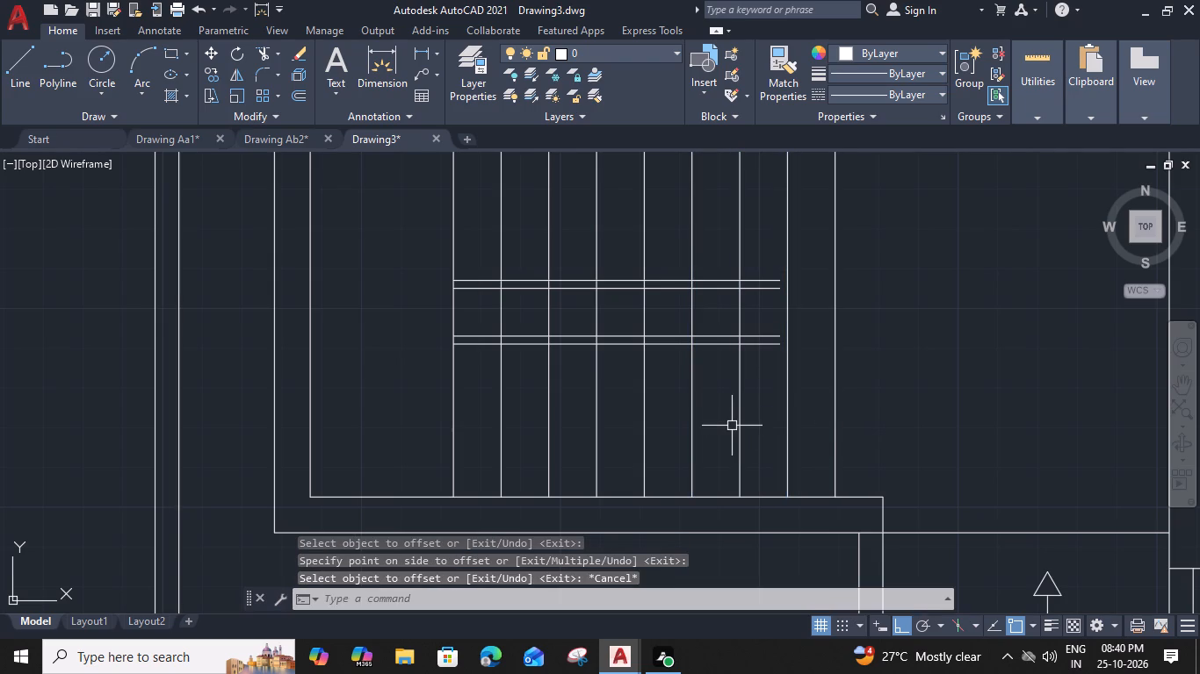
Trim the tread lines inside the lower horizontal pair and extend that pair to the last tread line.
text(TR)
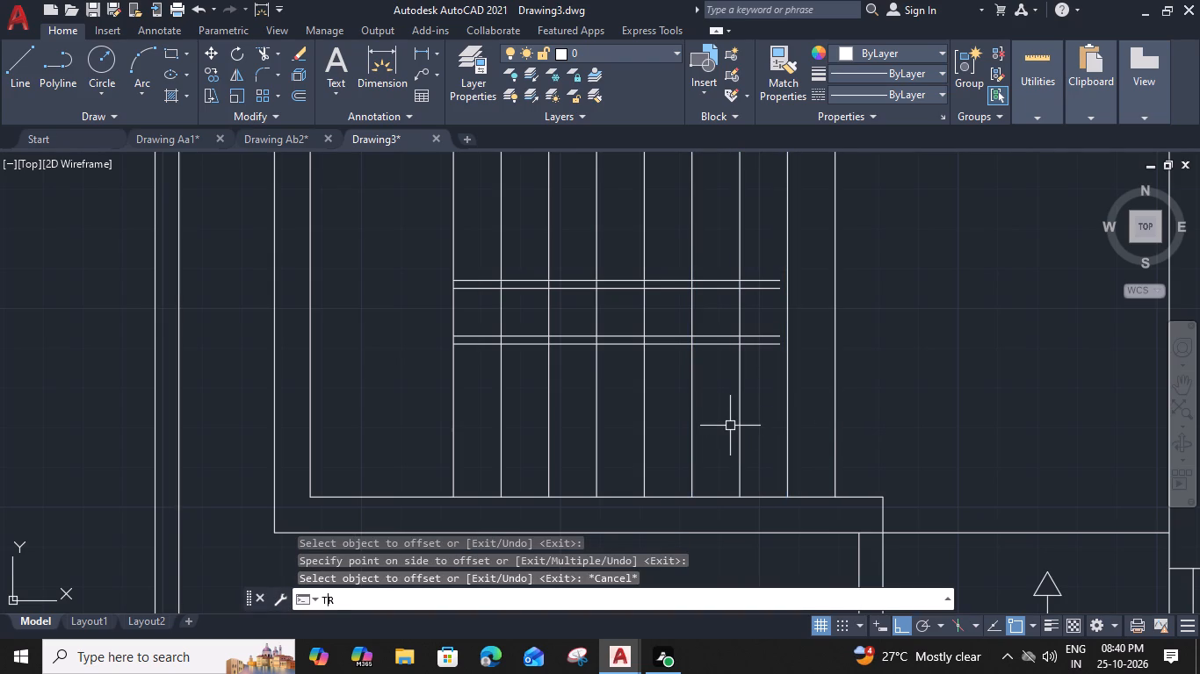
key(space)
scroll(492, 324, up, 2)
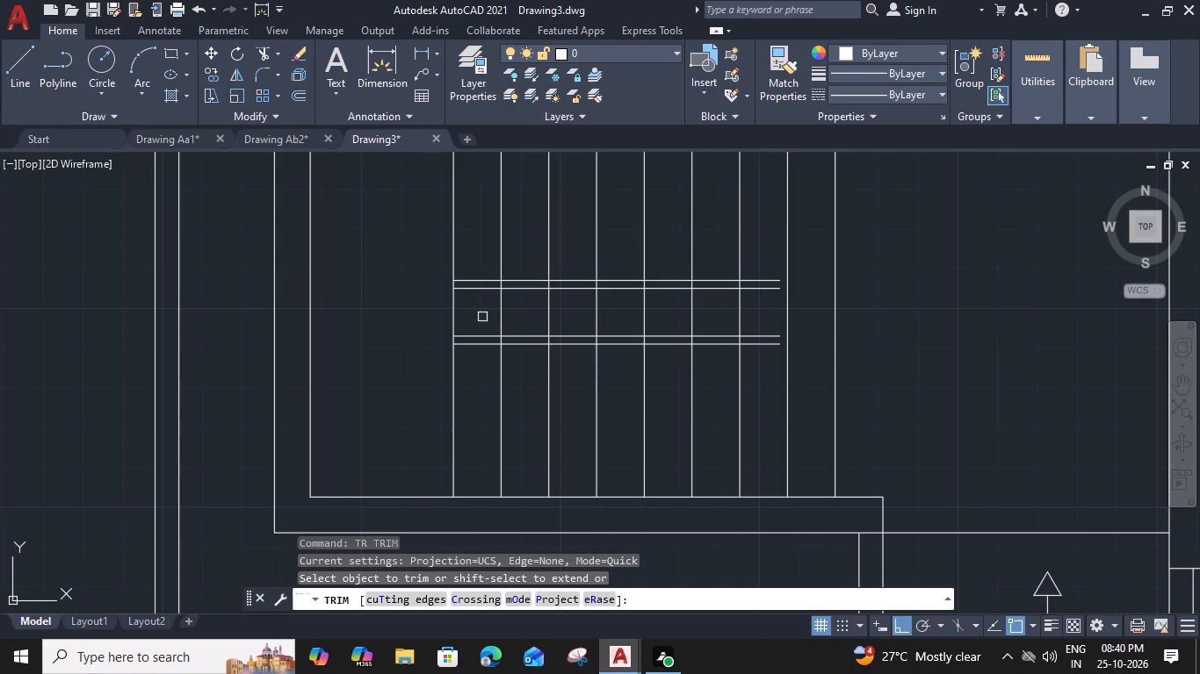
click(486, 367)
middle_drag(898, 364, 854, 364)
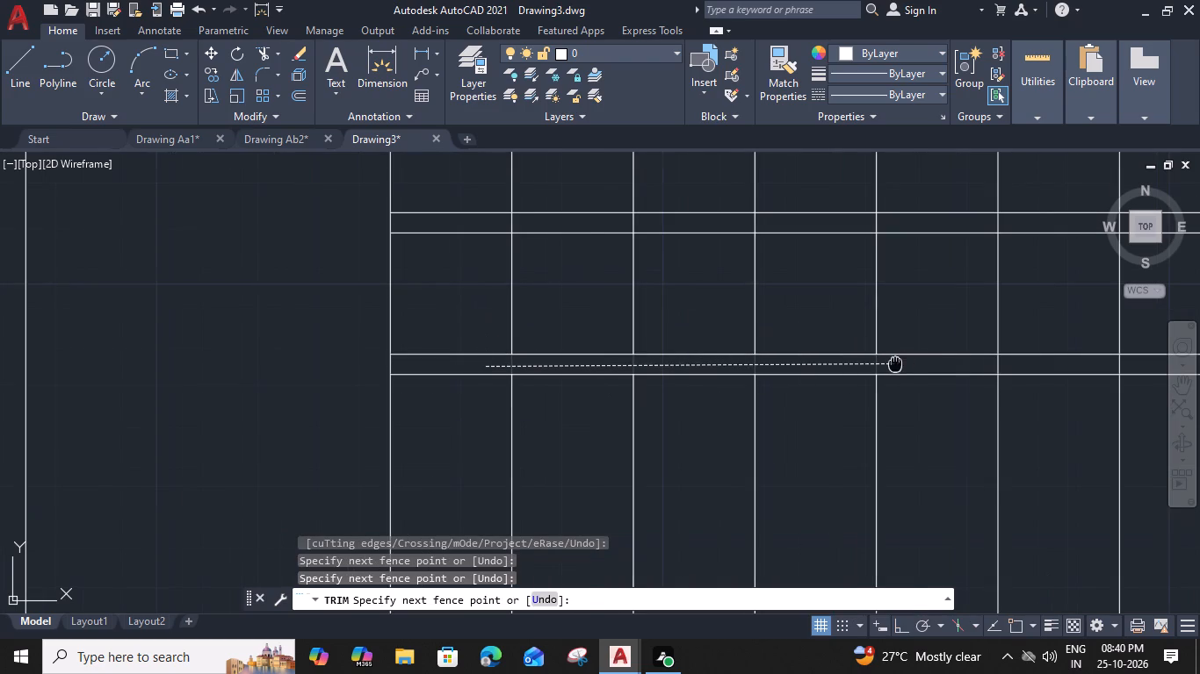
middle_drag(854, 364, 569, 375)
click(886, 376)
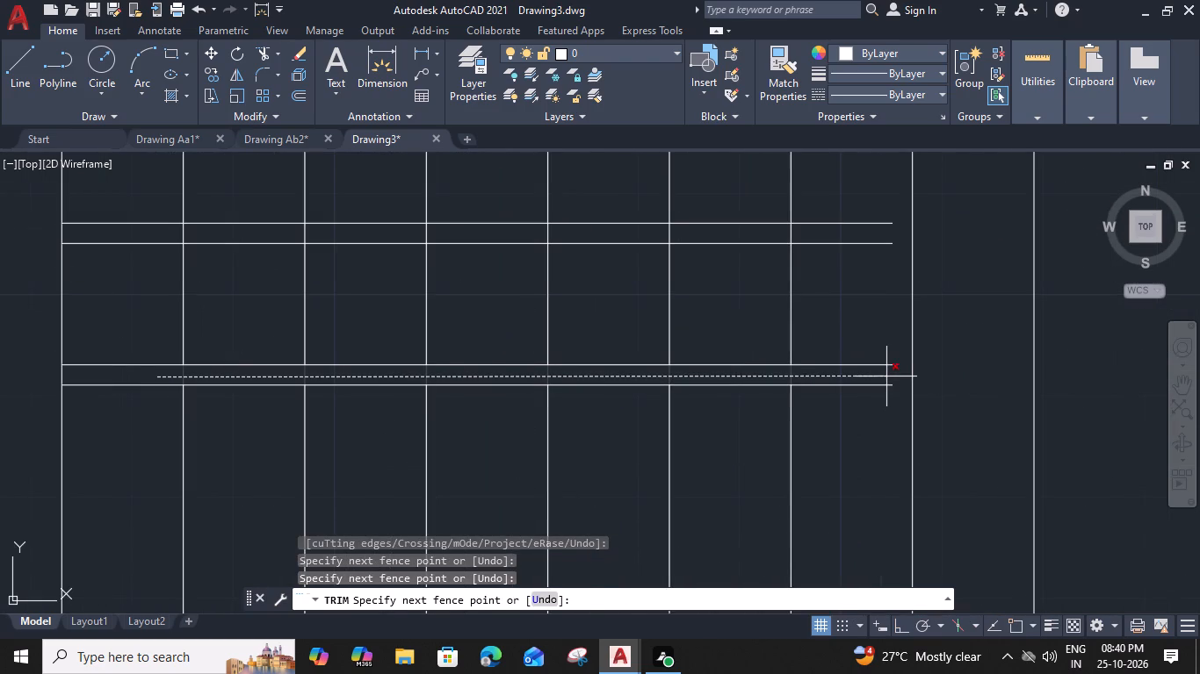
shift+click(865, 344)
shift+click(872, 405)
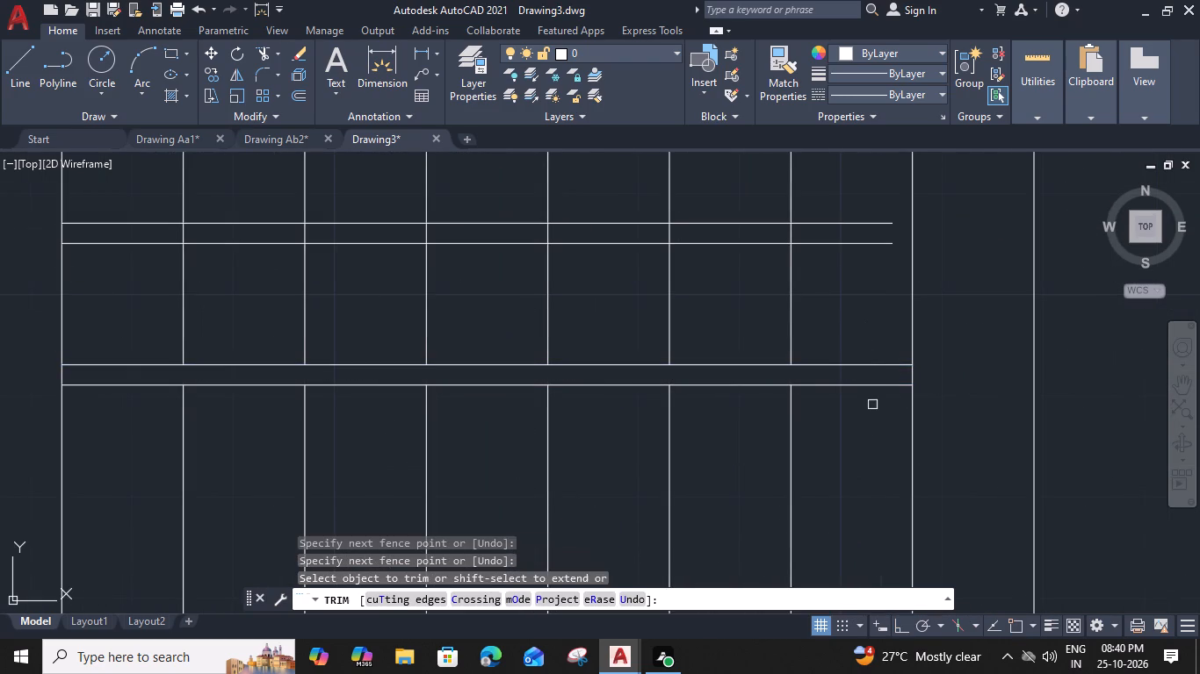
shift+click(882, 342)
shift+click(881, 418)
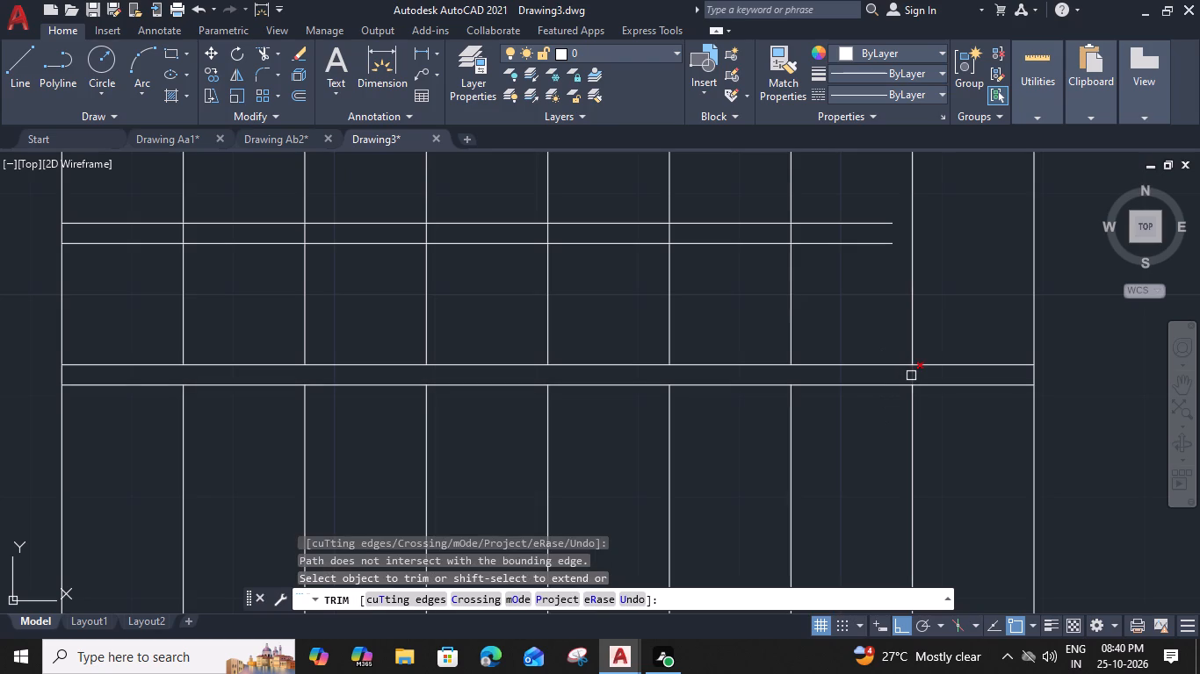
click(912, 376)
middle_drag(817, 333, 987, 413)
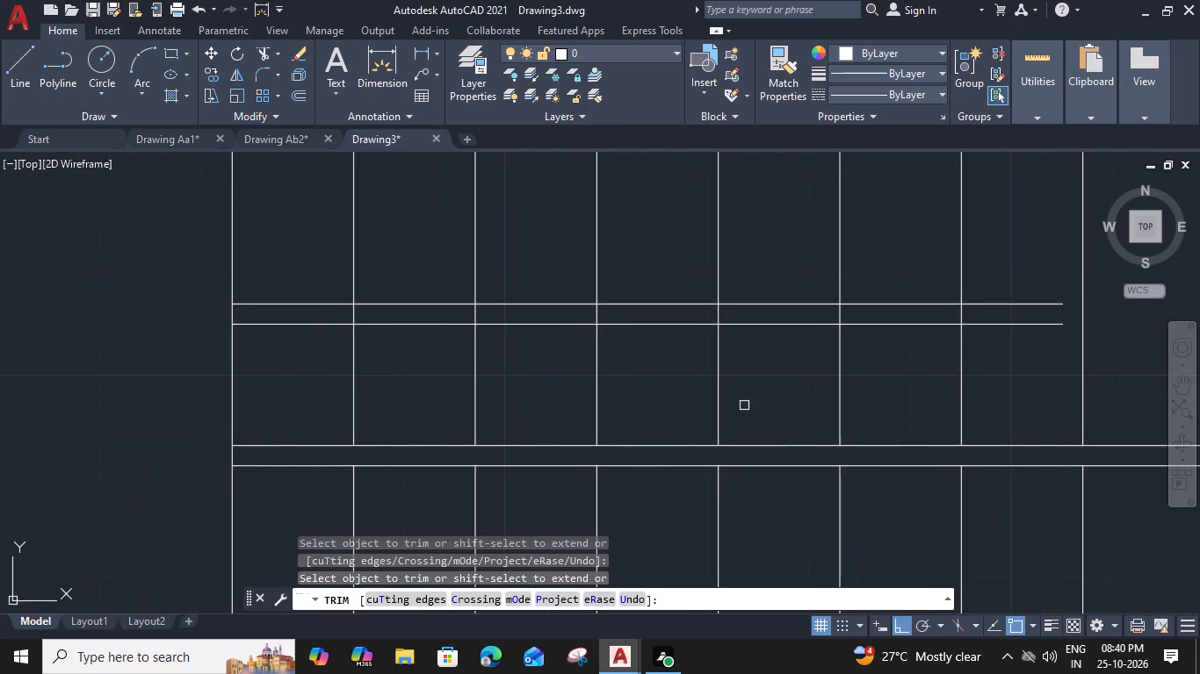
Trim the tread lines inside the upper horizontal pair and extend that pair to the last tread line.
click(330, 311)
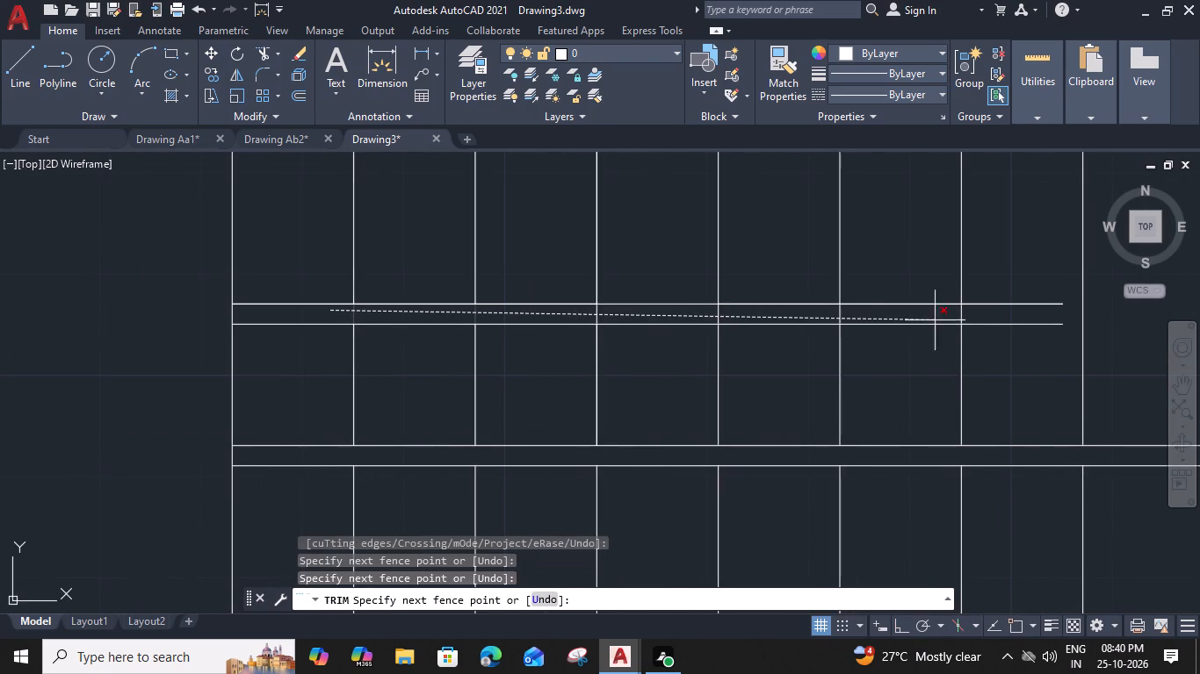
click(992, 316)
middle_drag(992, 318, 717, 339)
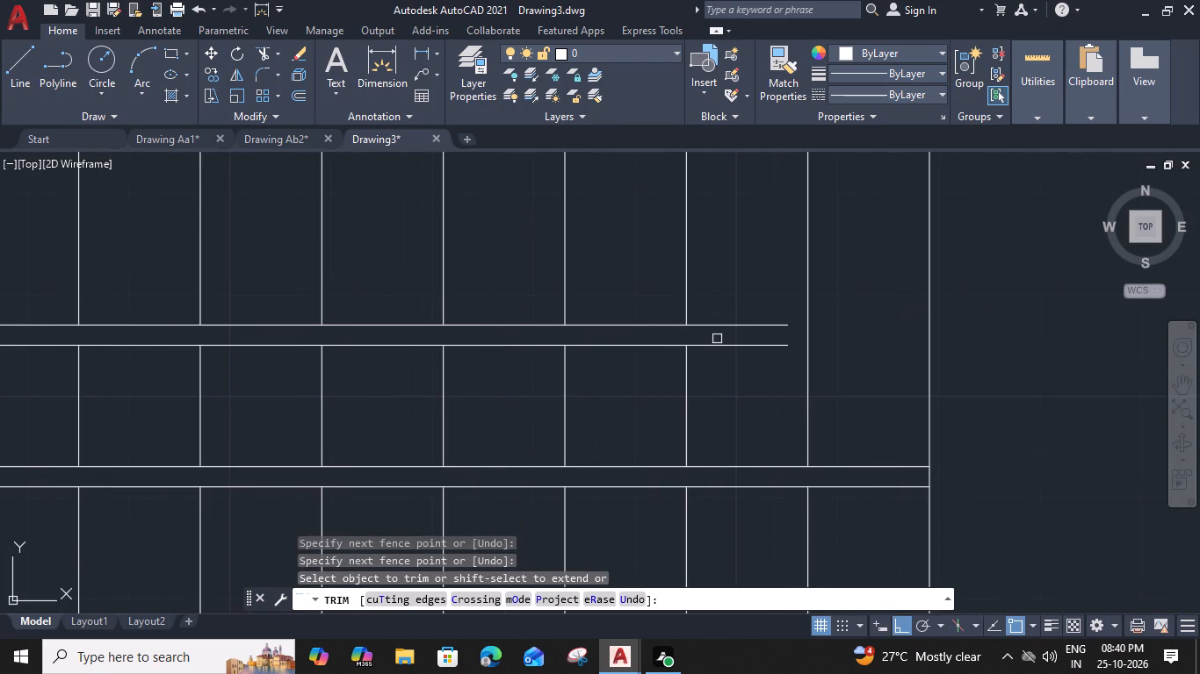
shift+click(752, 300)
shift+click(764, 389)
shift+click(784, 305)
shift+click(783, 378)
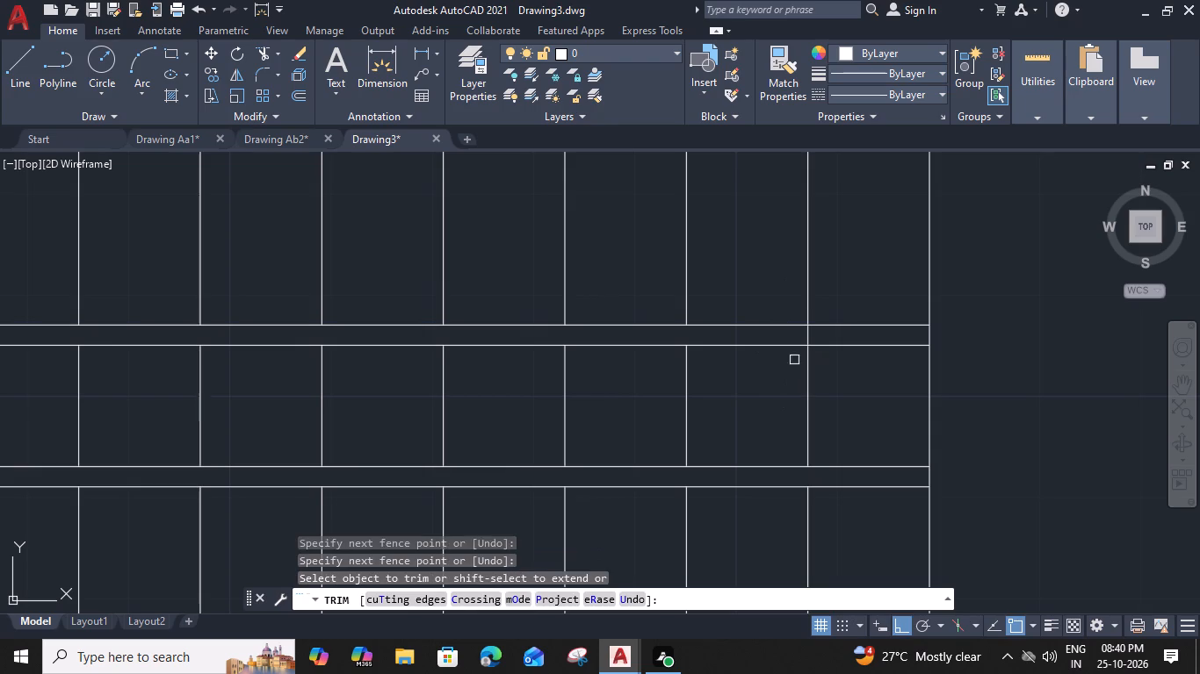
click(806, 332)
Trim away the intermediate tread lines crossing the gap between the upper and lower horizontal pairs.
click(836, 391)
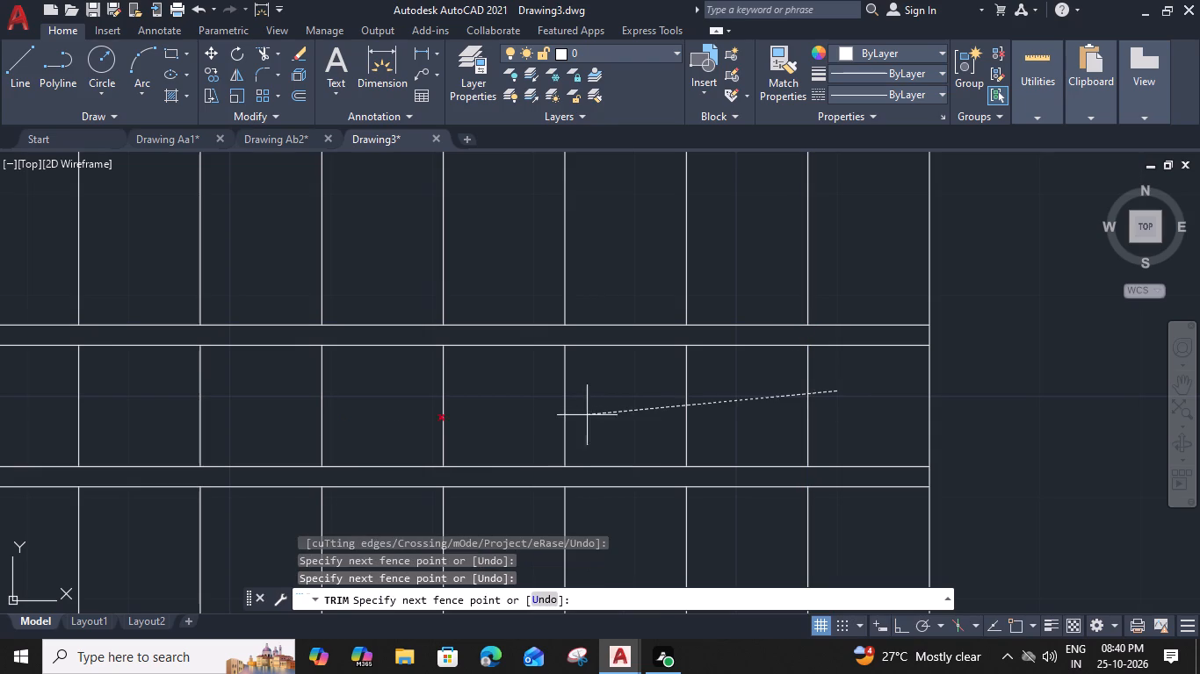
middle_drag(383, 426, 691, 402)
click(328, 389)
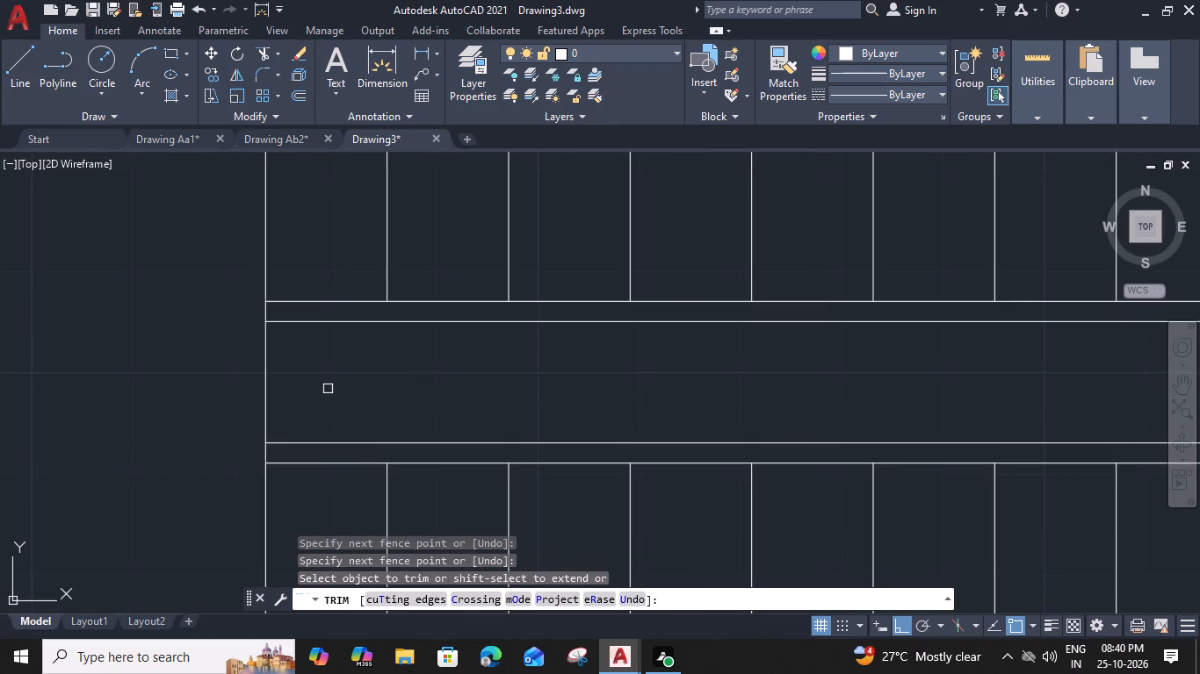
key(Escape)
Offset the last tread line 6" to the right and extend all four horizontal lines to it.
scroll(517, 366, down, 2)
middle_drag(669, 412, 555, 404)
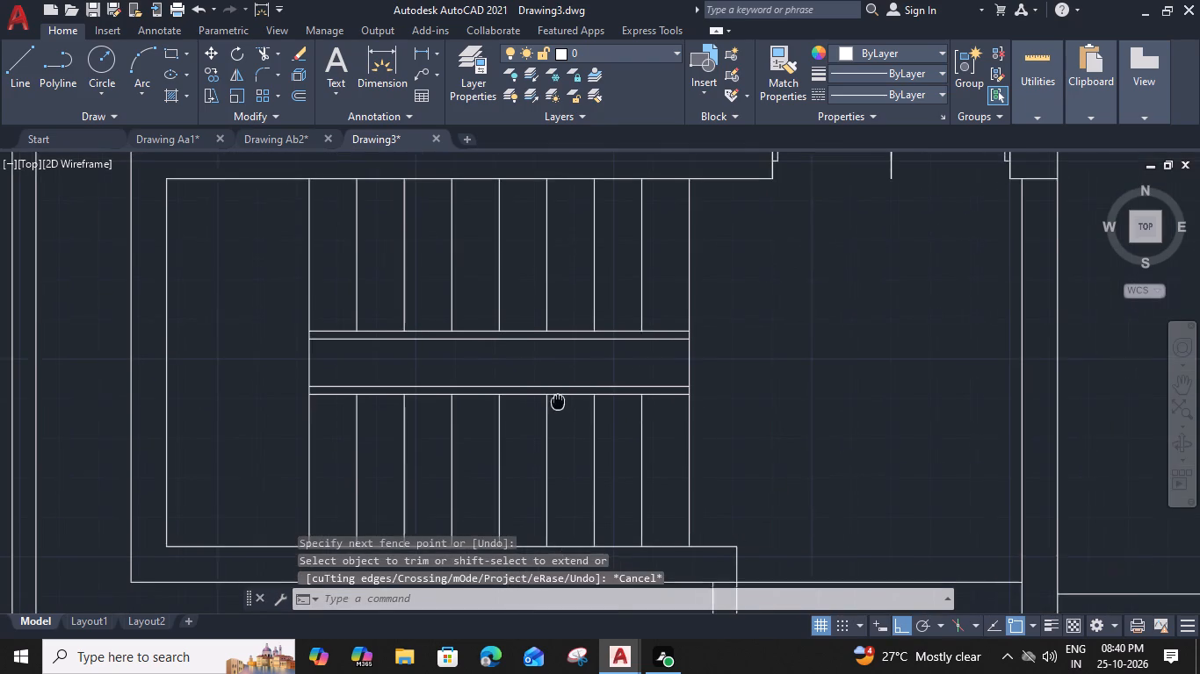
middle_drag(555, 404, 553, 405)
scroll(676, 366, up, 1)
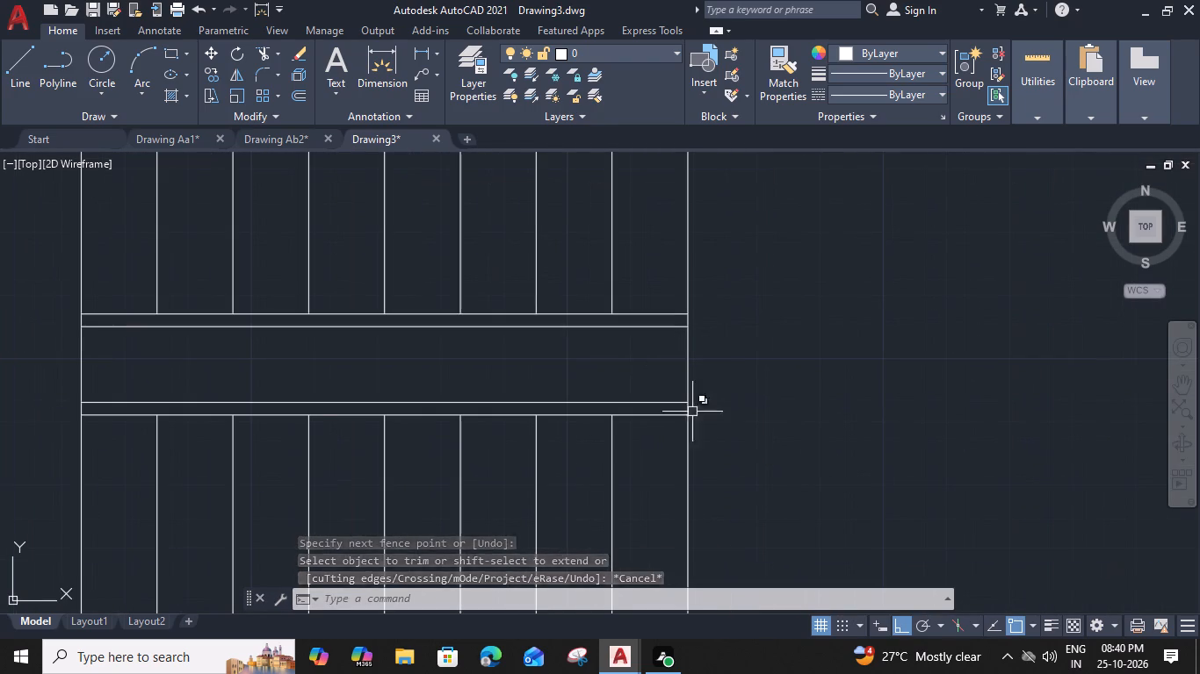
scroll(692, 412, up, 1)
middle_drag(692, 412, 603, 427)
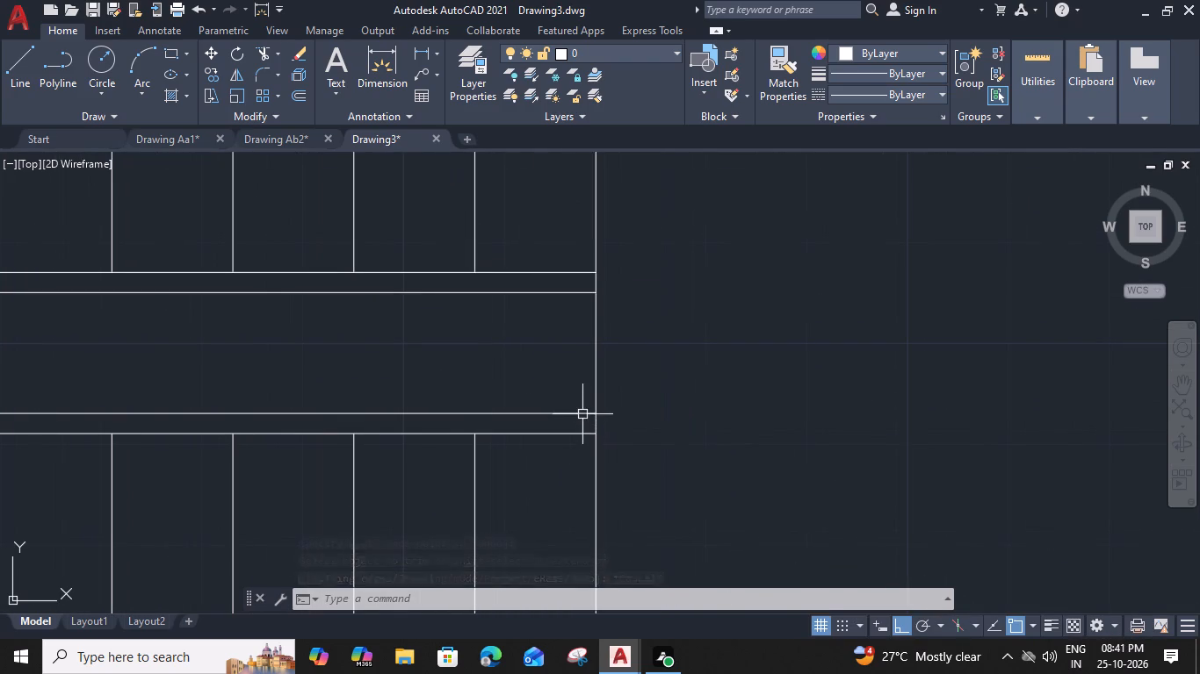
click(593, 371)
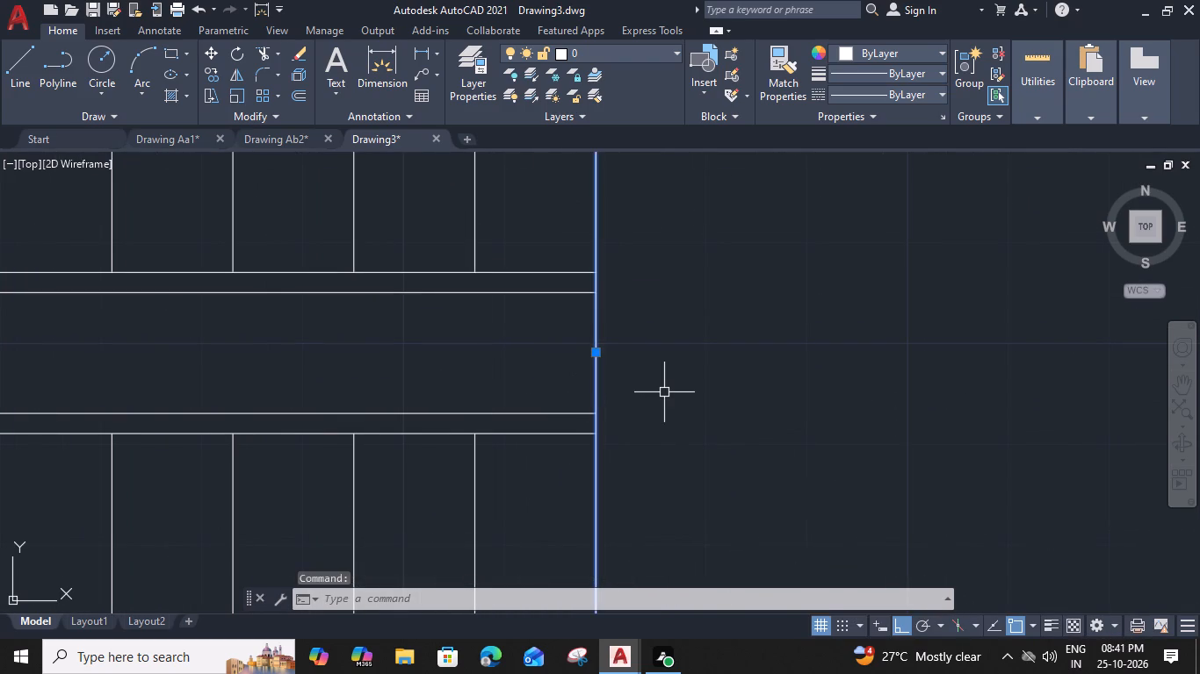
text(O)
key(space)
text(6")
key(Return)
click(708, 395)
key(Escape)
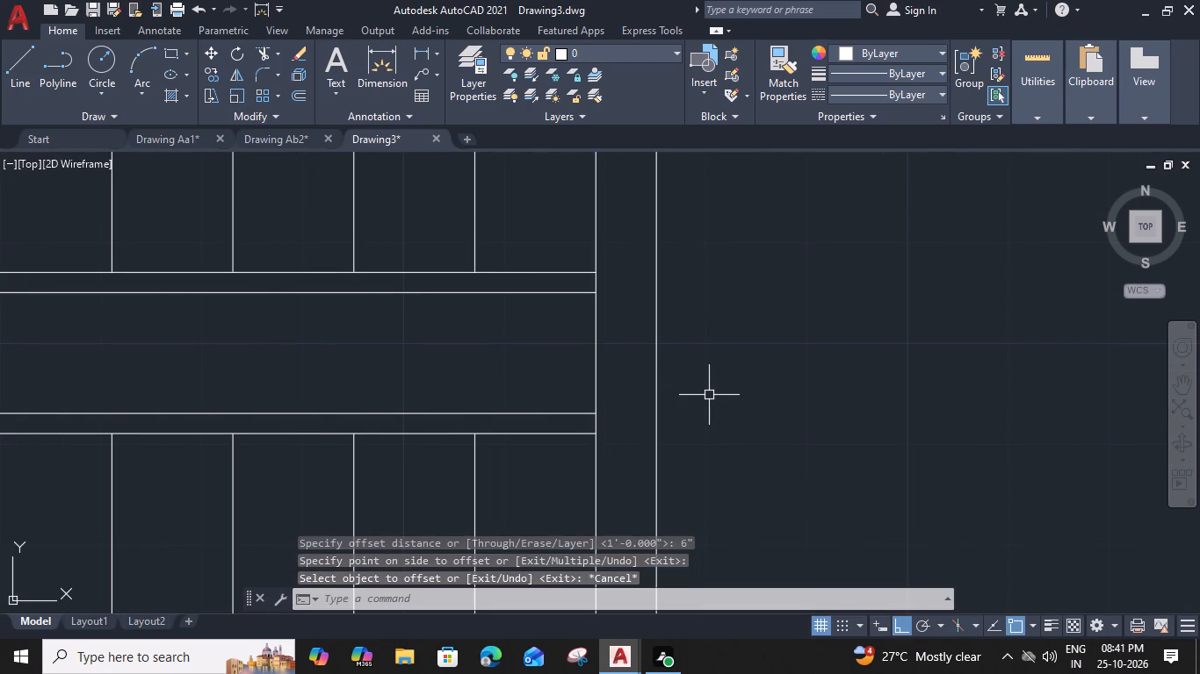
text(EX)
key(space)
click(552, 252)
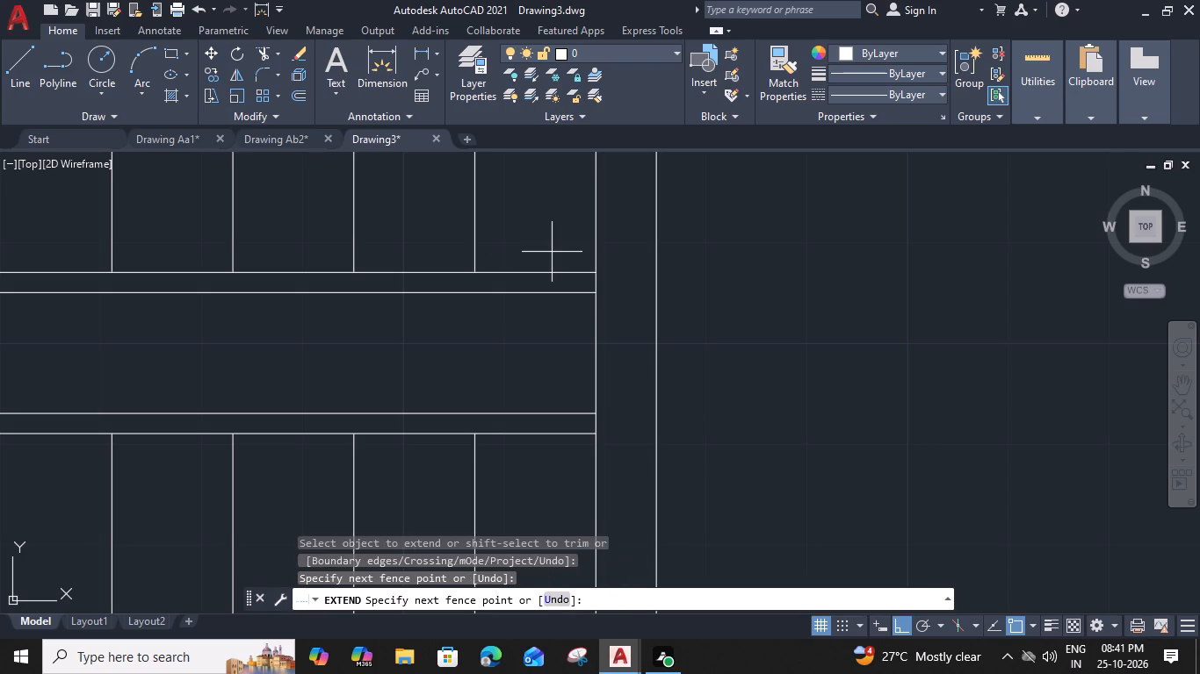
click(544, 498)
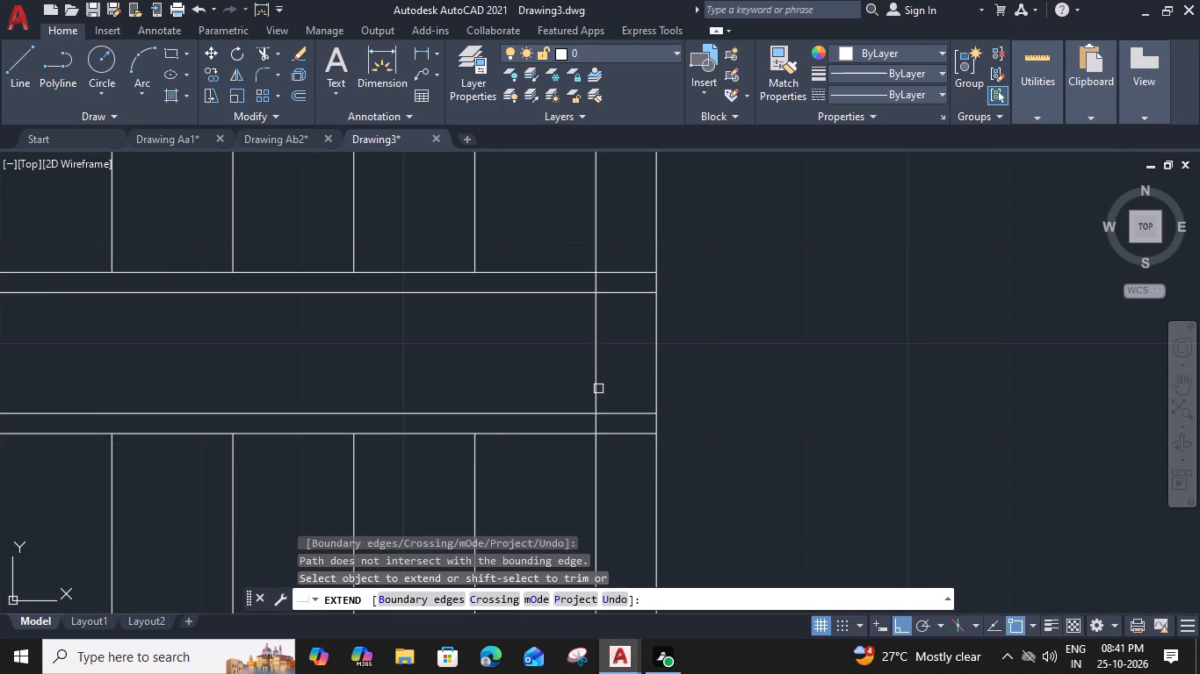
Trim the last tread line between the flights and cut the 6" offset line down to end caps closing each horizontal pair.
shift+click(596, 379)
shift+scroll(598, 277, up, 1)
shift+click(597, 290)
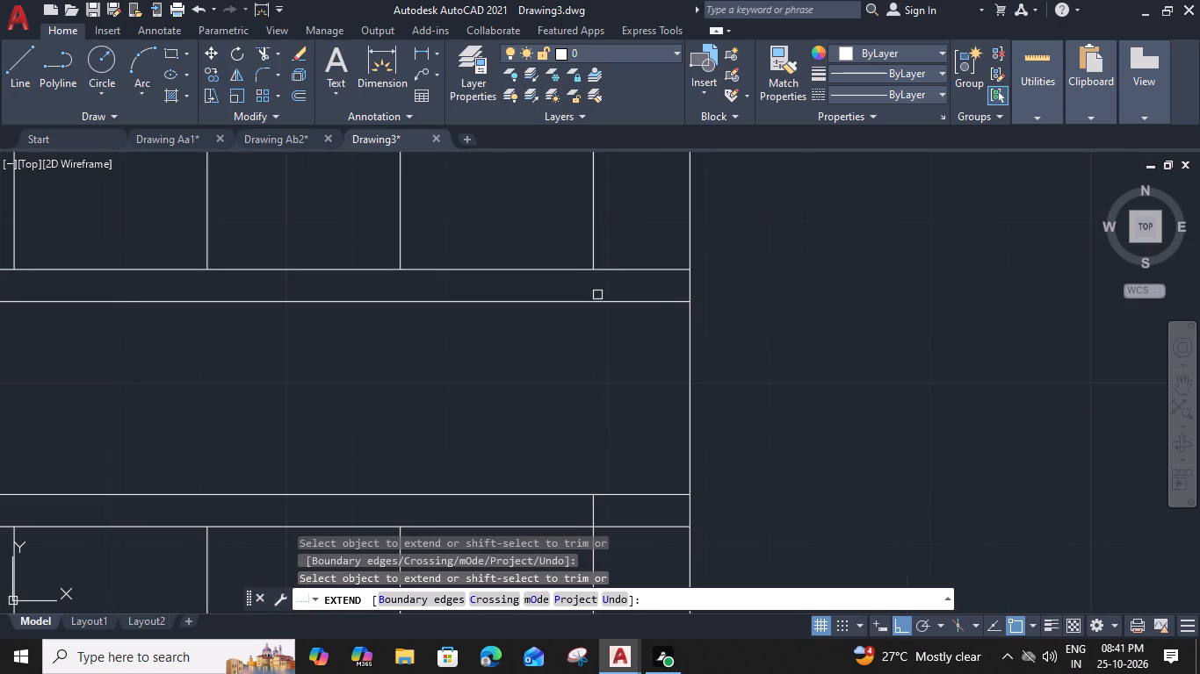
shift+click(595, 507)
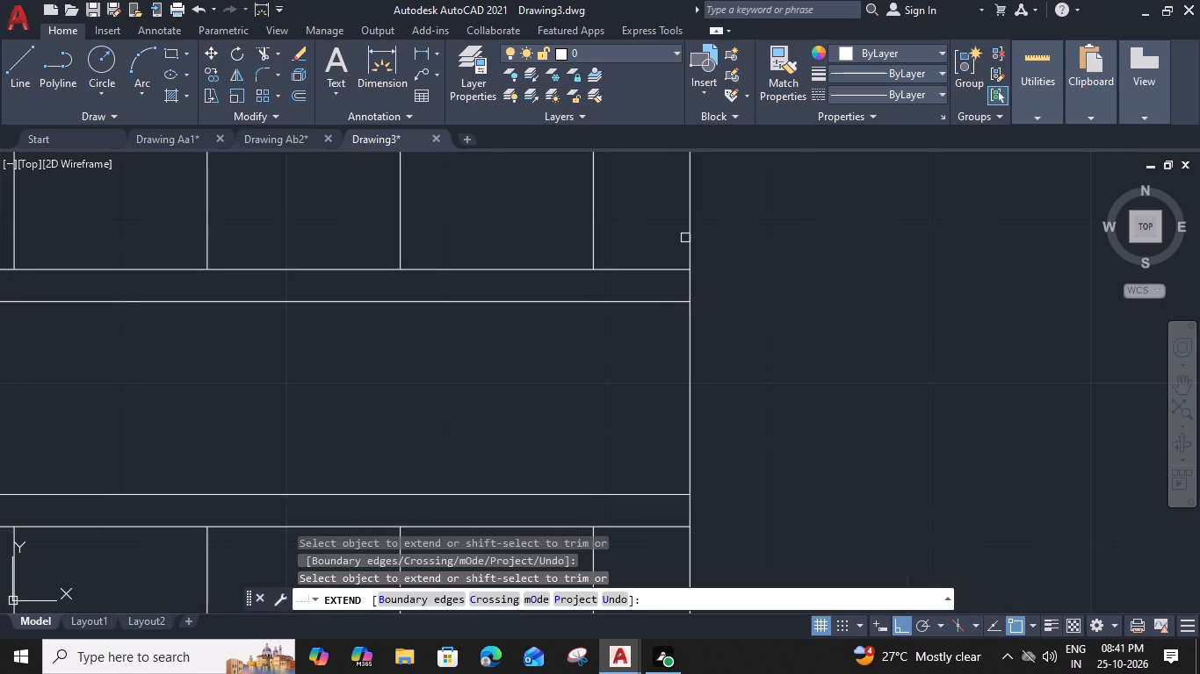
shift+click(688, 238)
shift+click(689, 553)
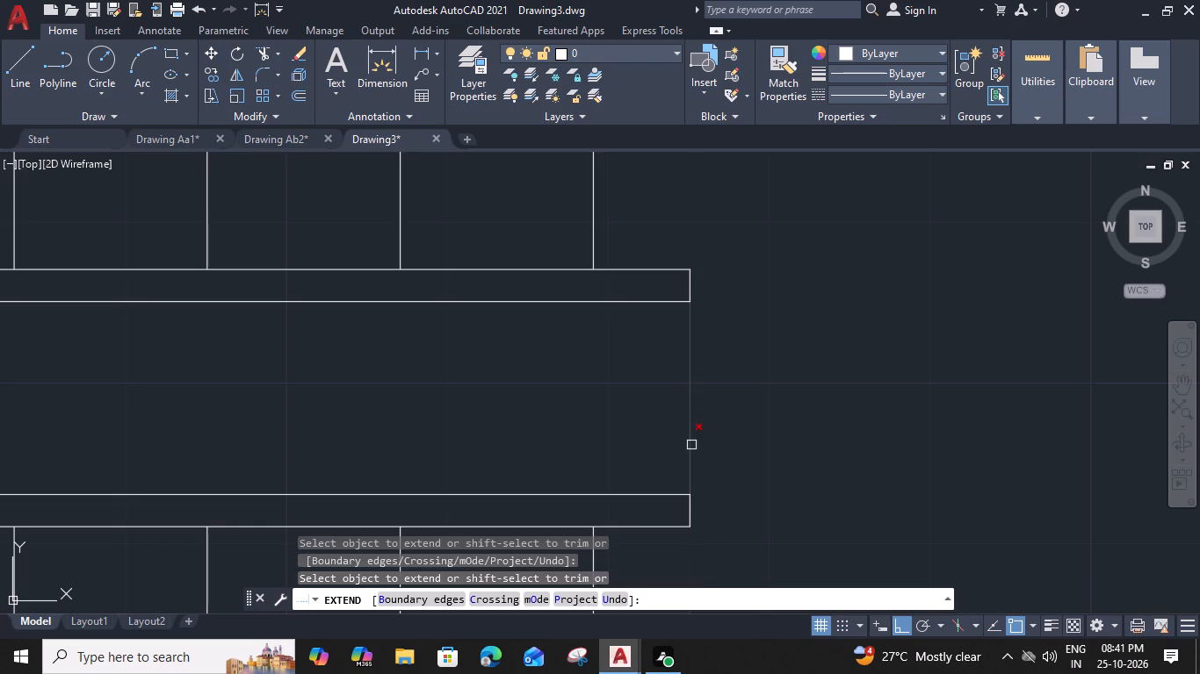
shift+click(689, 430)
key(Escape)
scroll(687, 409, down, 3)
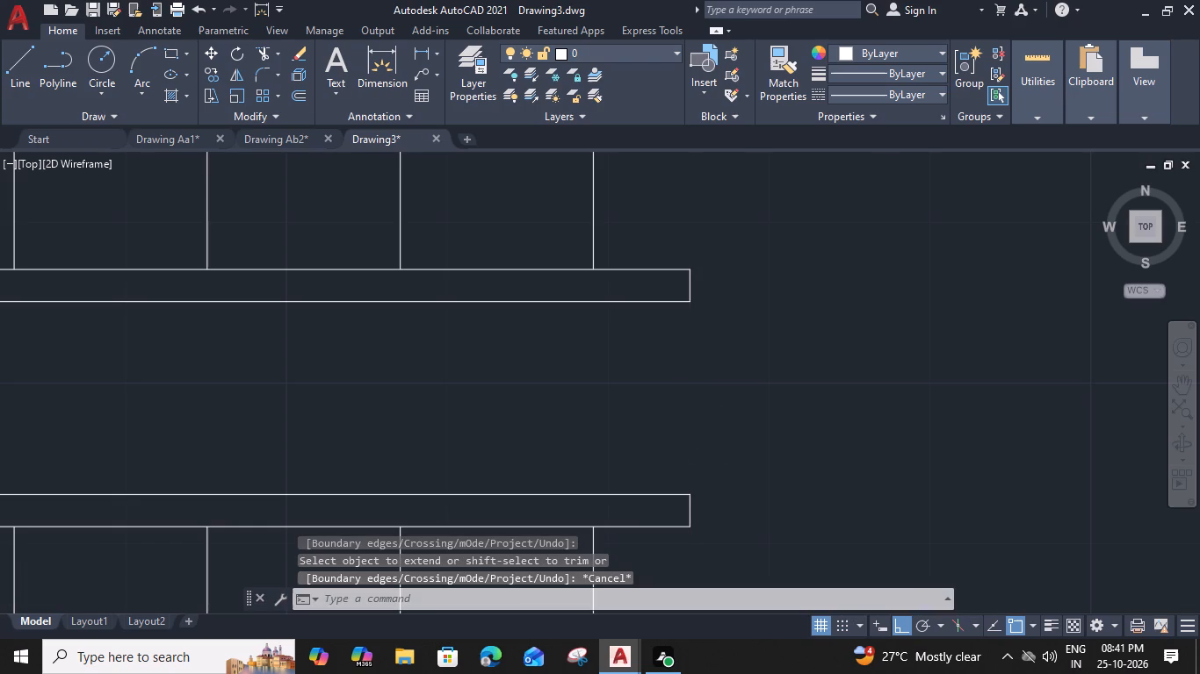
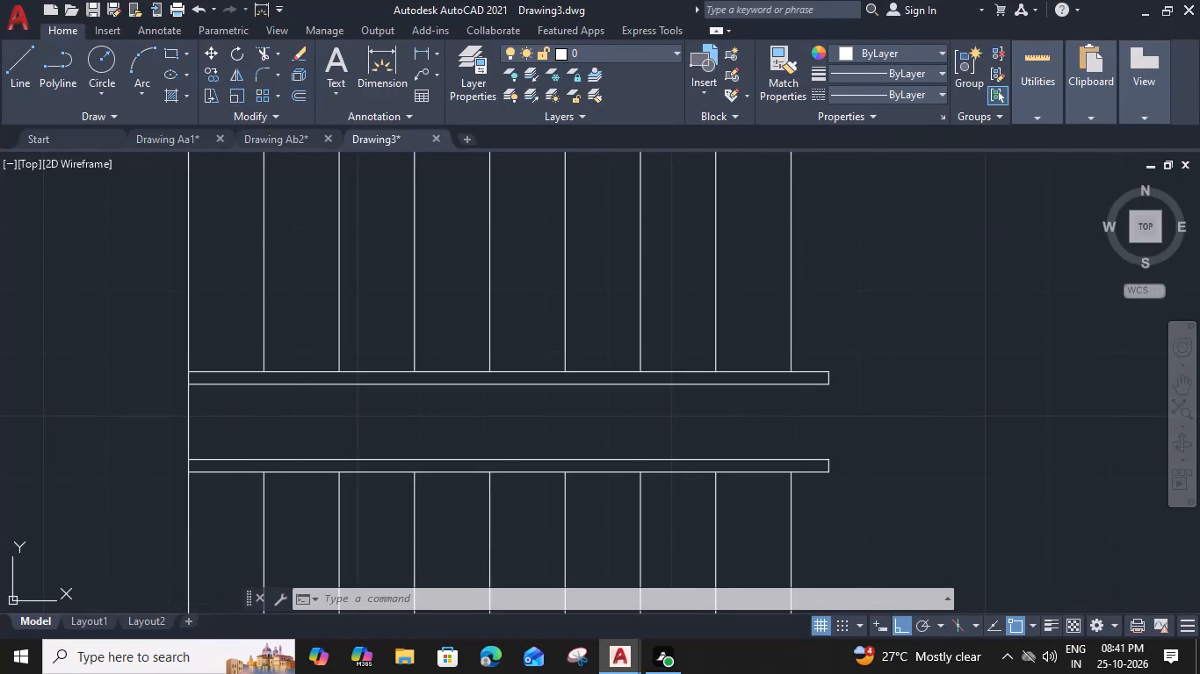
Offset the upper flight's last tread line 1" to the right.
text(O)
key(space)
text(1")
key(Return)
click(889, 319)
key(Escape)
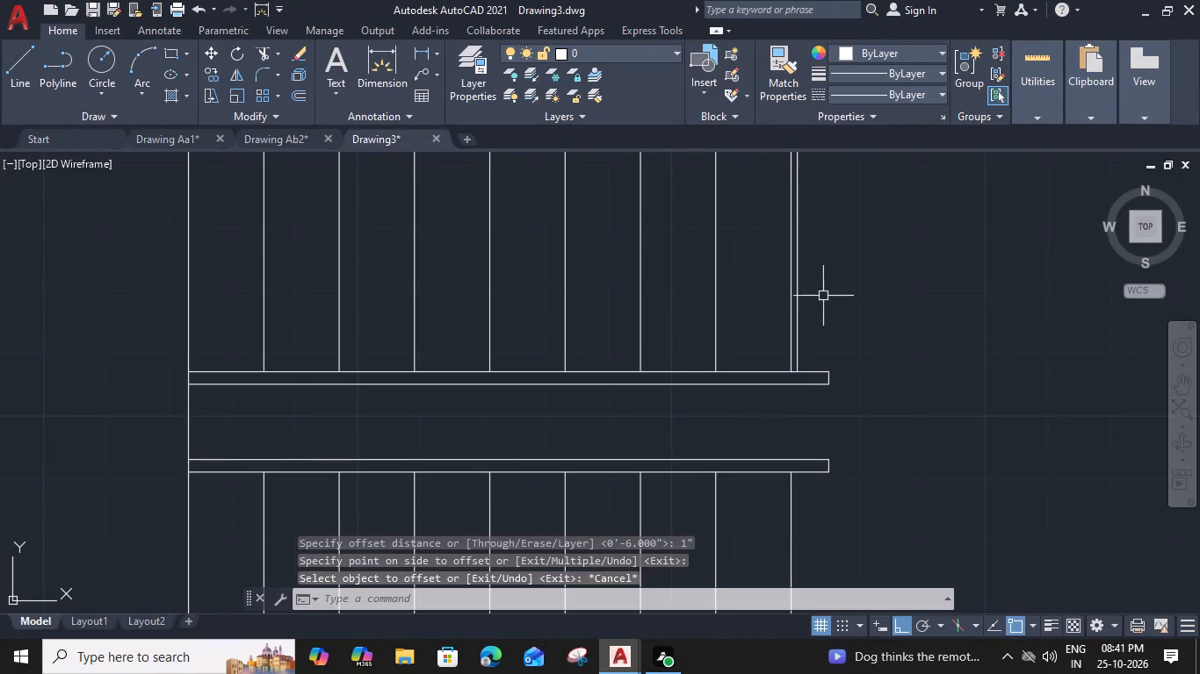
Change the upper flight's 1" offset line to the ACAD_ISO02W100 dashed linetype.
click(801, 280)
click(942, 90)
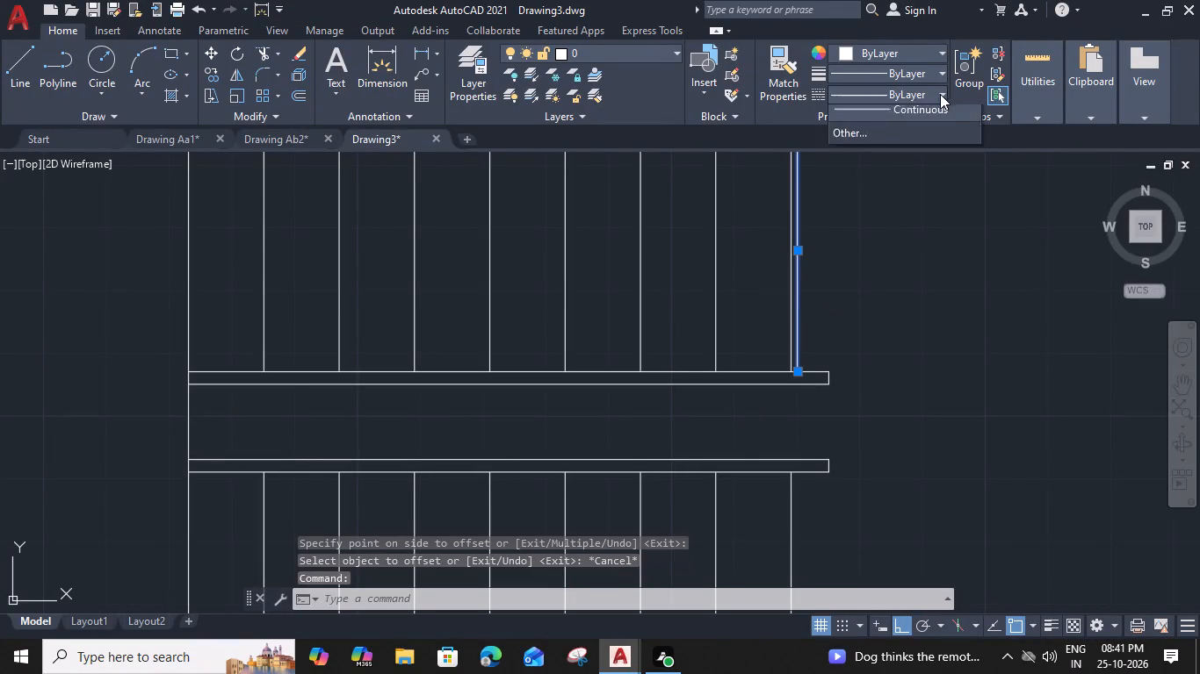
click(929, 163)
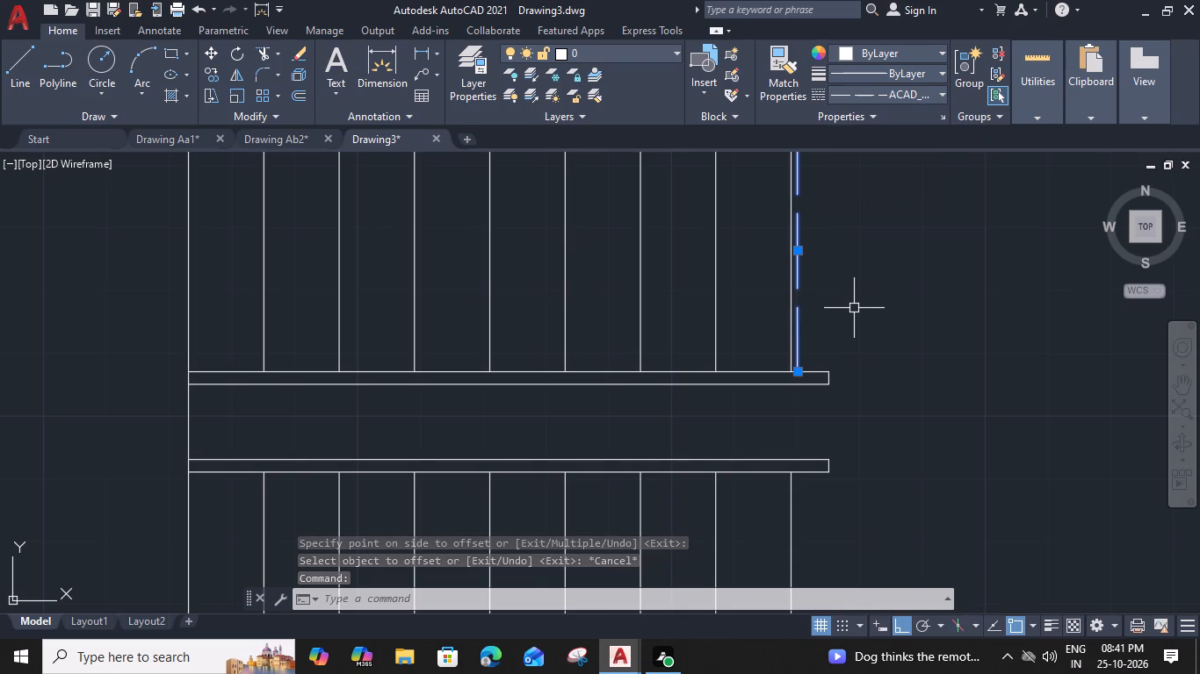
Offset the dashed line 1' leftward four times in succession, placing one beside each of the next four upper-flight treads.
key(o)
key(space)
text(1')
key(space)
click(680, 324)
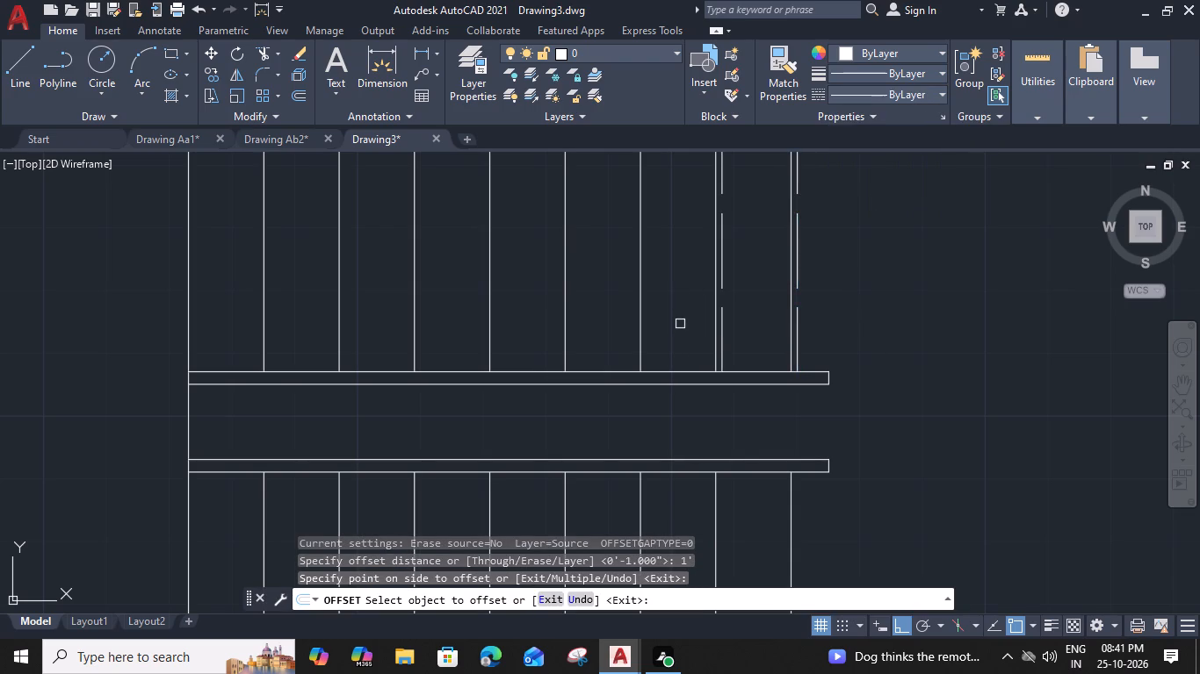
click(723, 336)
click(671, 343)
click(647, 327)
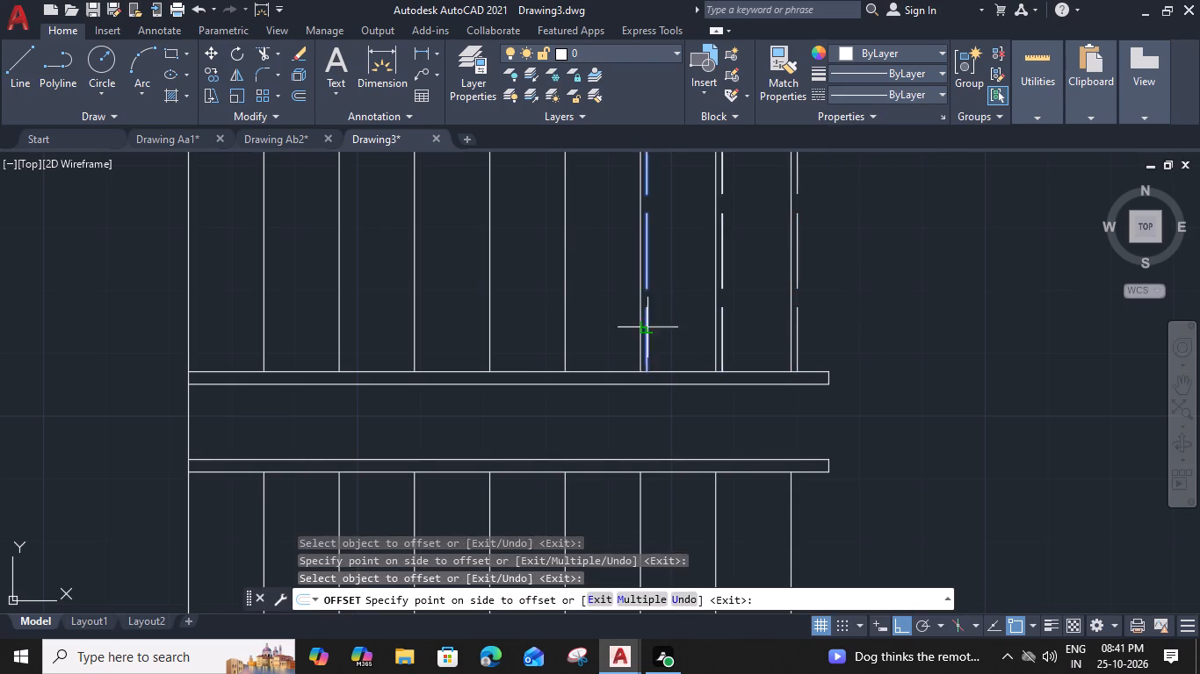
click(555, 337)
click(574, 319)
click(520, 326)
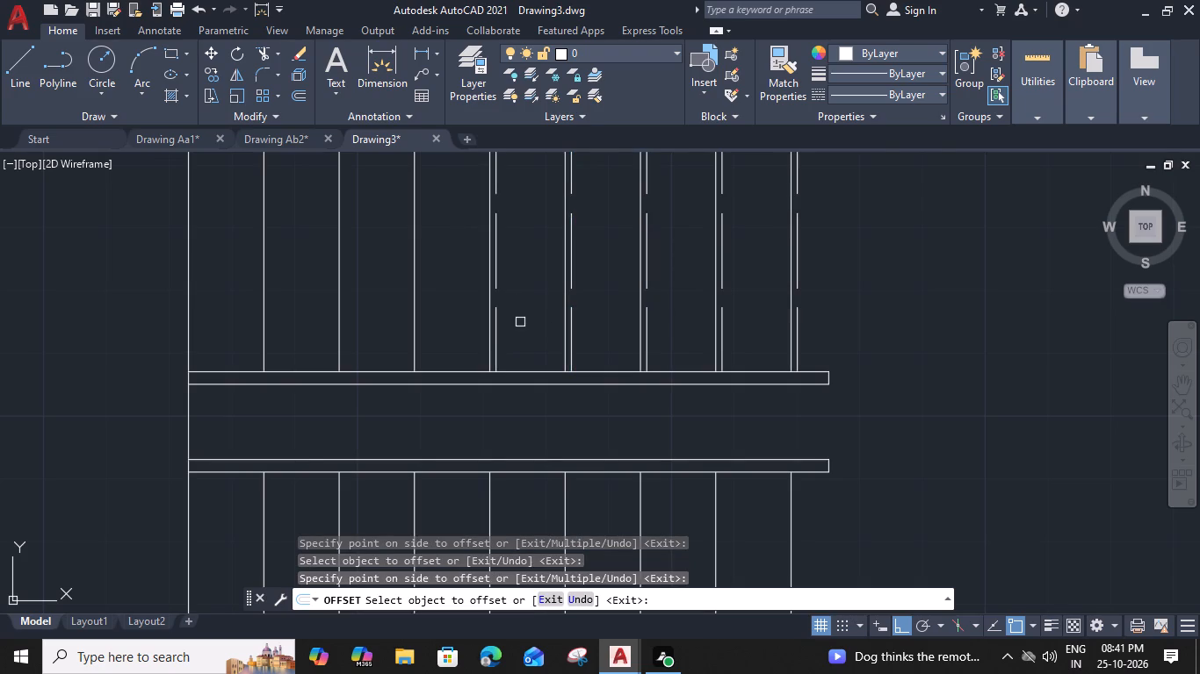
Continue the 1' leftward offsets of the dashed line beside the remaining four upper-flight treads, up to the first tread line.
middle_drag(520, 322, 664, 346)
click(645, 336)
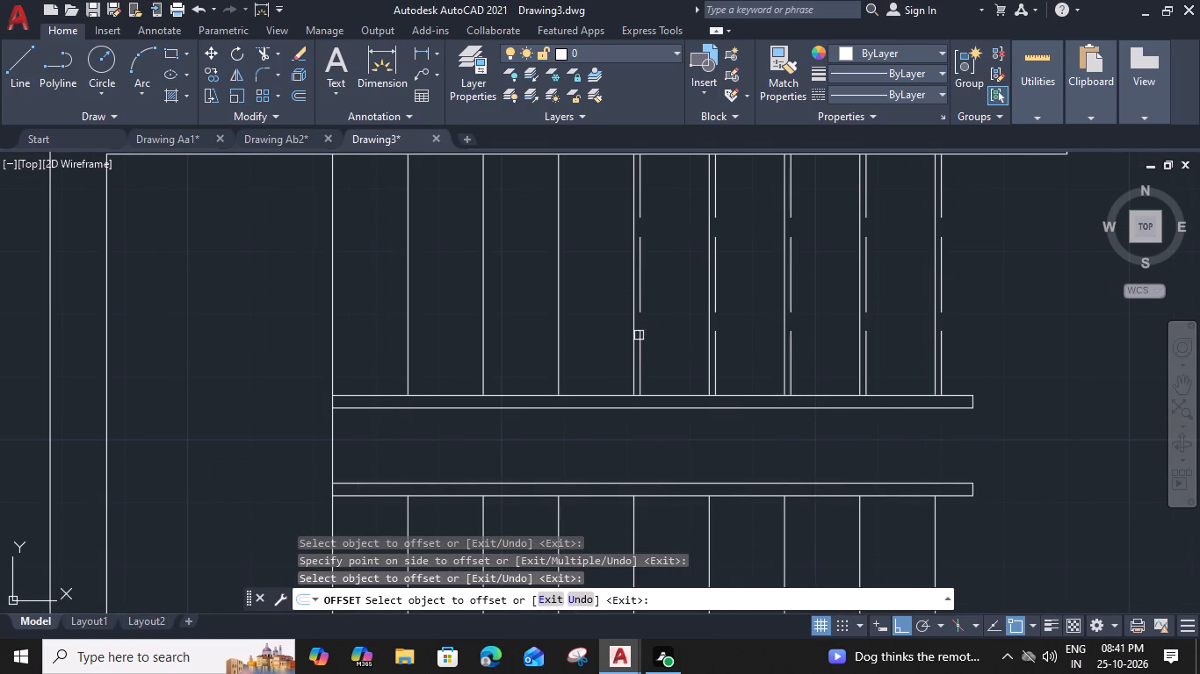
click(643, 334)
click(564, 348)
click(567, 339)
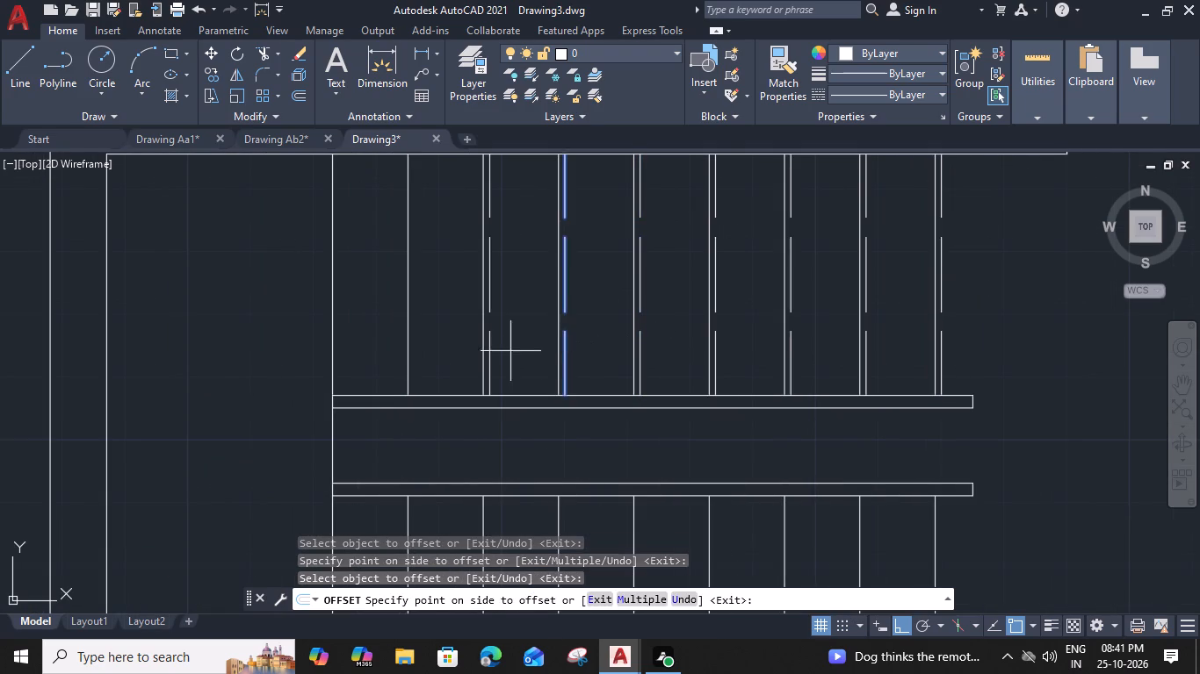
click(510, 351)
middle_drag(510, 351, 605, 369)
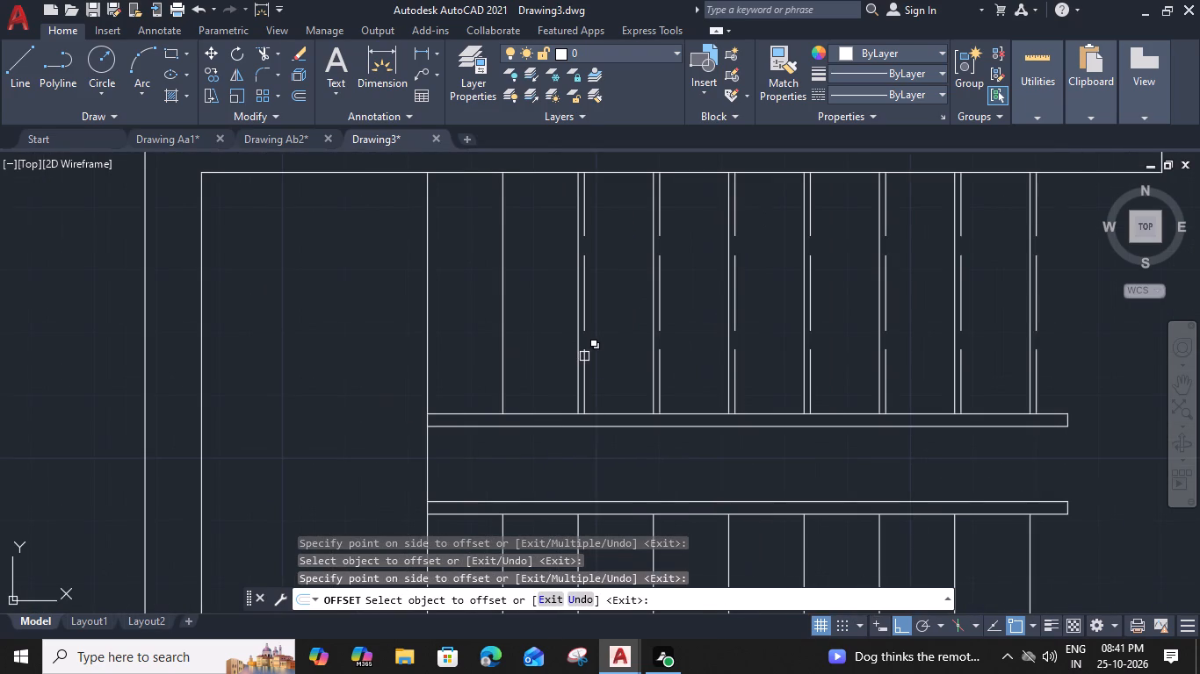
click(585, 356)
click(545, 363)
middle_drag(544, 364, 647, 362)
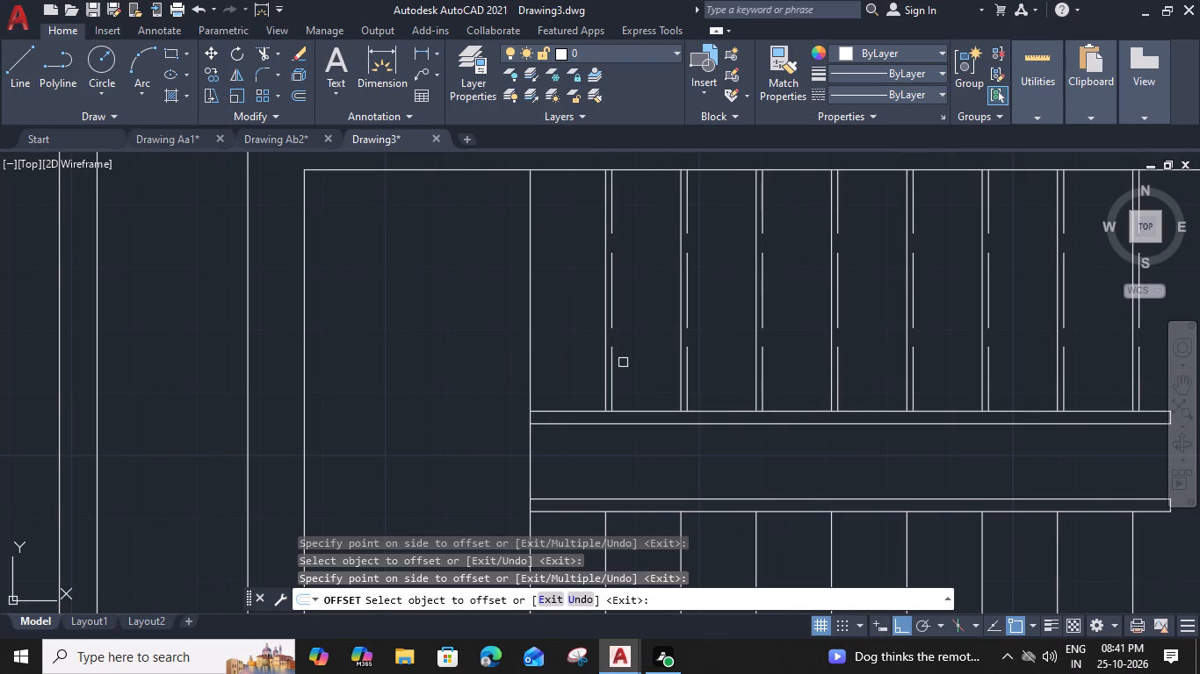
click(615, 358)
click(562, 363)
key(Escape)
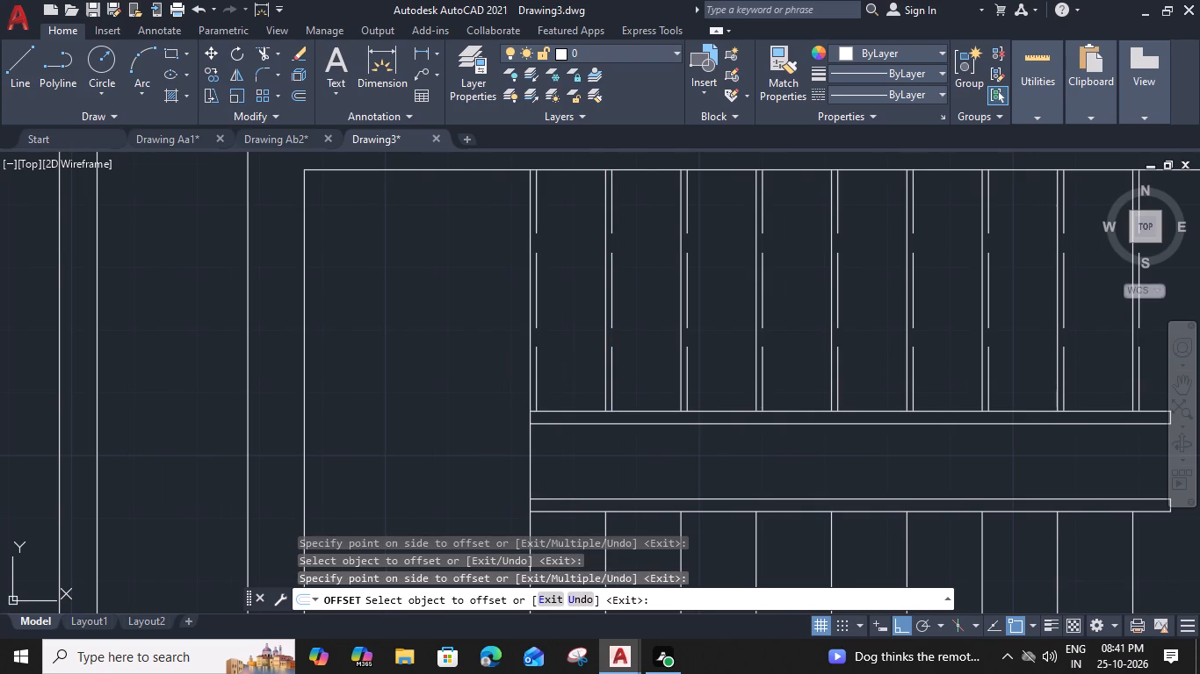
Offset the lower flight's first tread line 1" to the left.
middle_drag(560, 477, 618, 224)
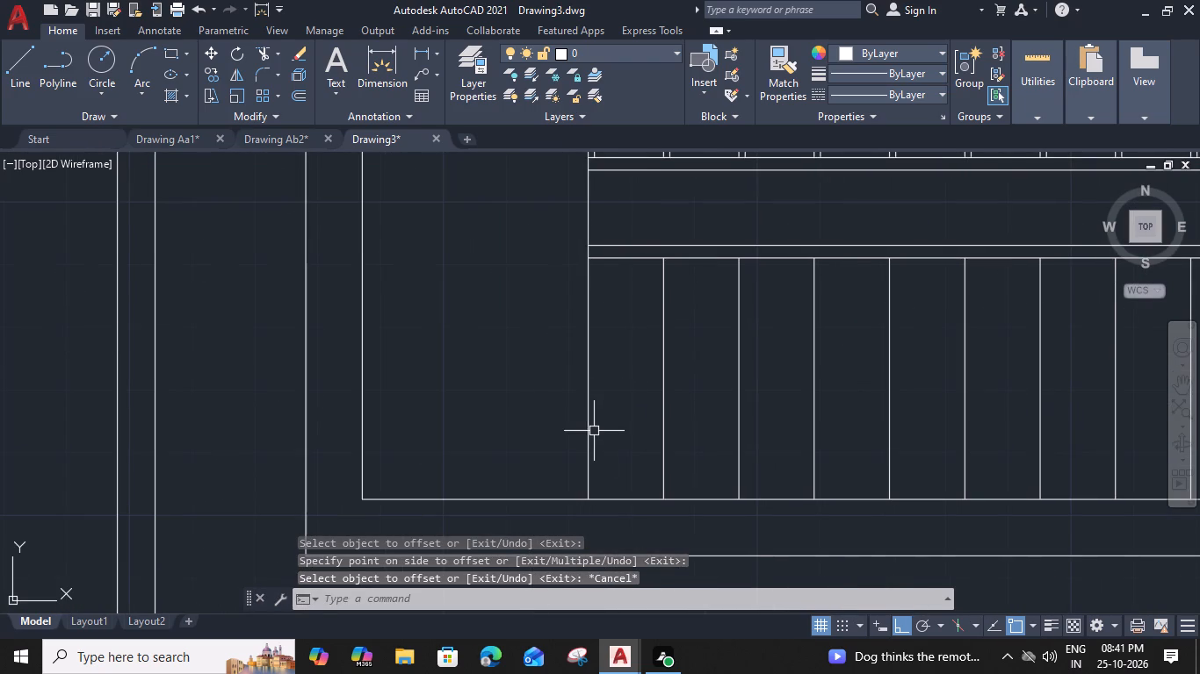
click(585, 427)
text(O 1")
key(Return)
click(531, 439)
key(Escape)
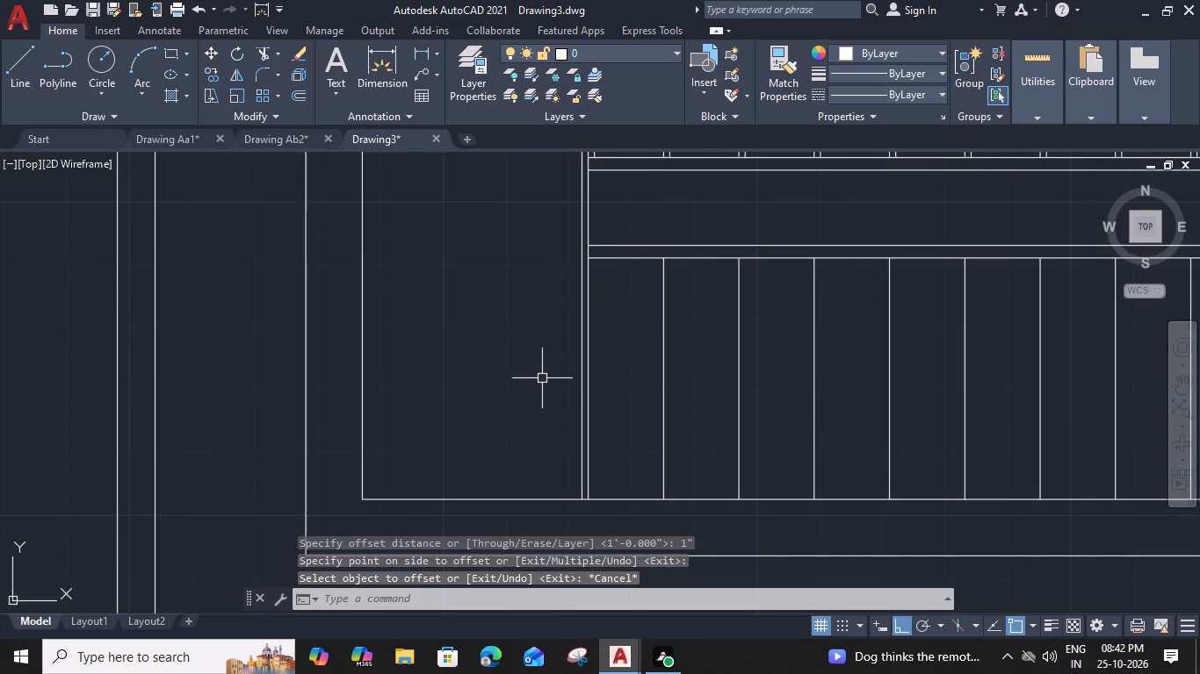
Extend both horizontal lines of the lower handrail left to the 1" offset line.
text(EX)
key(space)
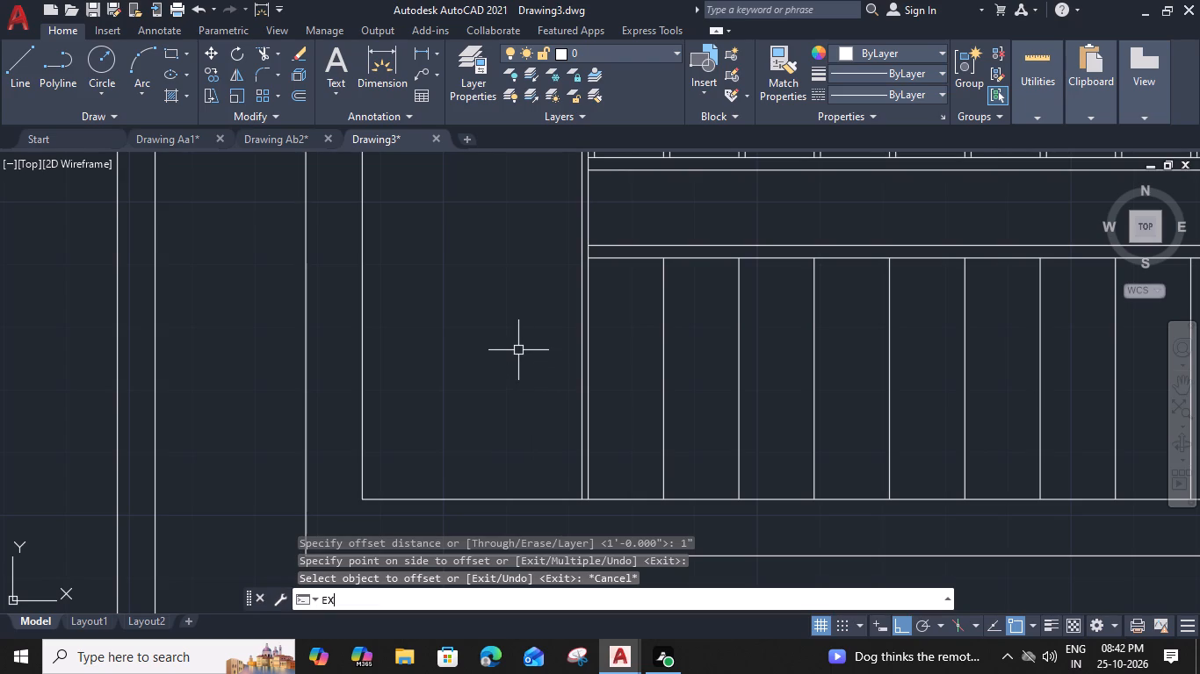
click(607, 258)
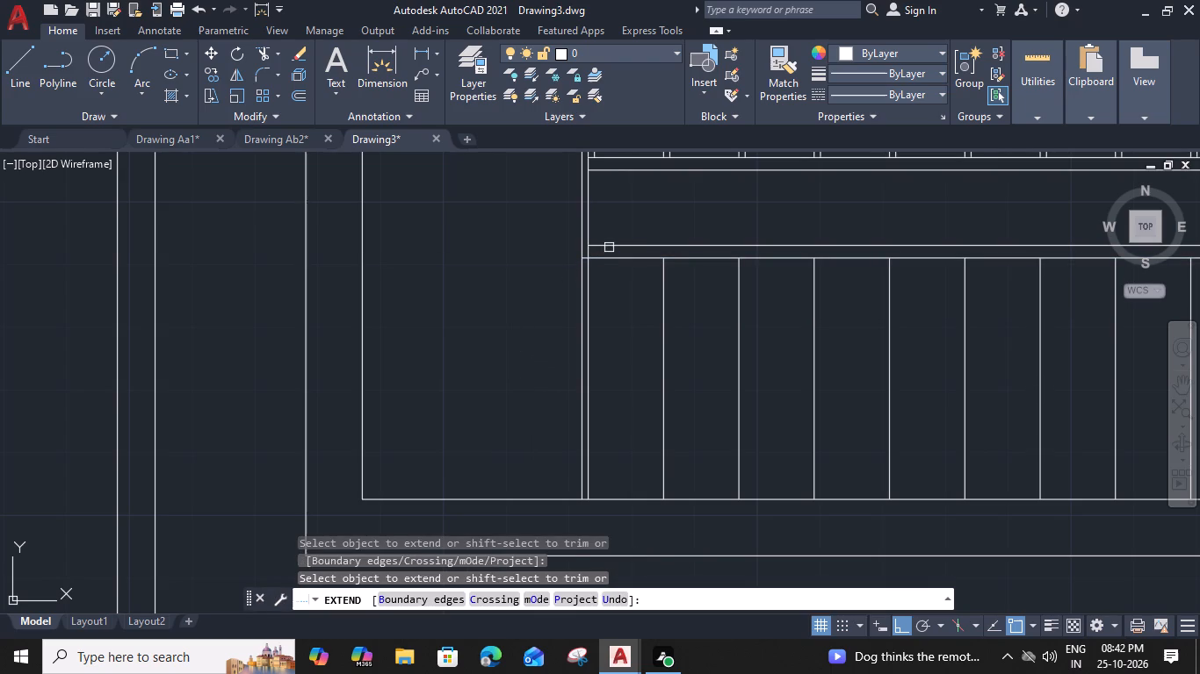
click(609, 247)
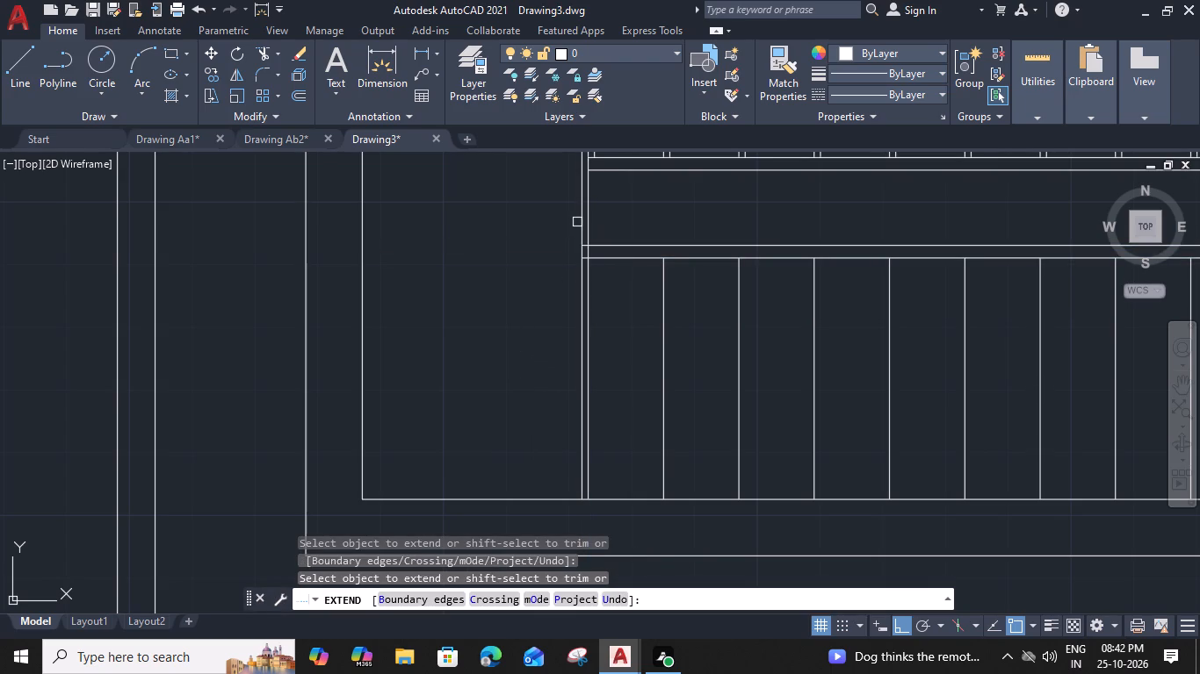
Trim the 1" offset line above the lower handrail and the first tread line between the handrail's two lines.
shift+click(582, 222)
scroll(582, 241, up, 2)
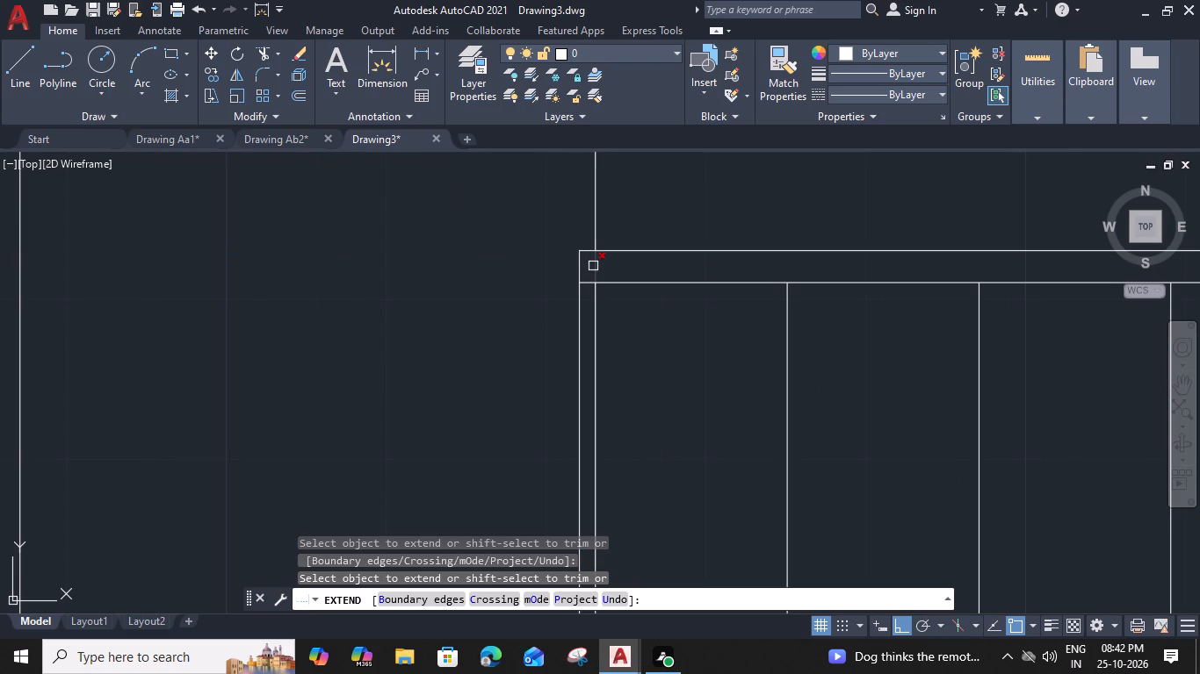
shift+click(593, 266)
scroll(593, 266, down, 2)
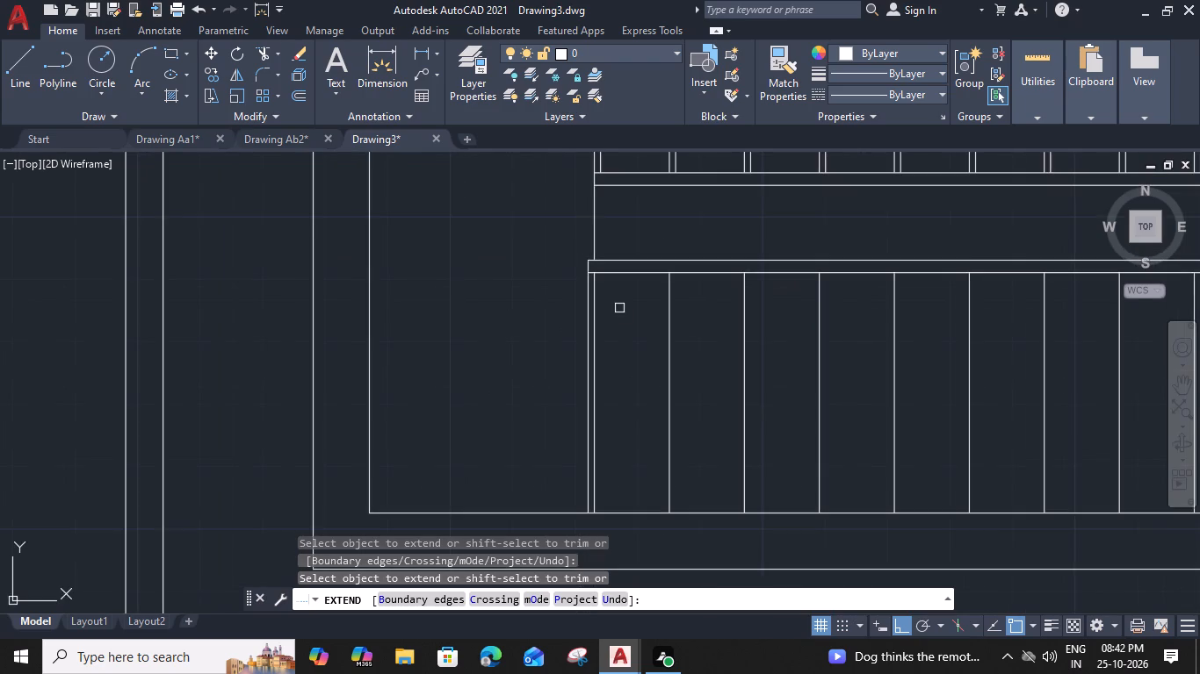
middle_drag(621, 311, 617, 338)
key(grave)
key(Escape)
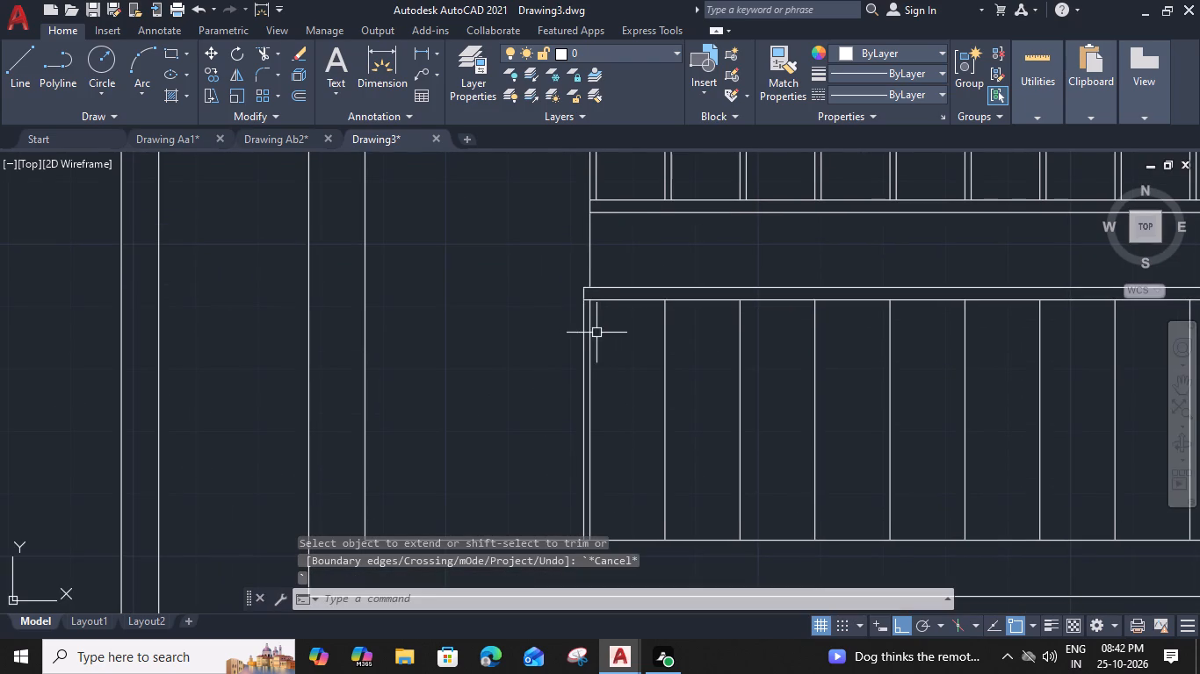
Extend the first tread line back through the lower handrail, and trim the handrail stubs and offset line projecting beside it.
scroll(583, 349, up, 1)
middle_drag(600, 302, 573, 441)
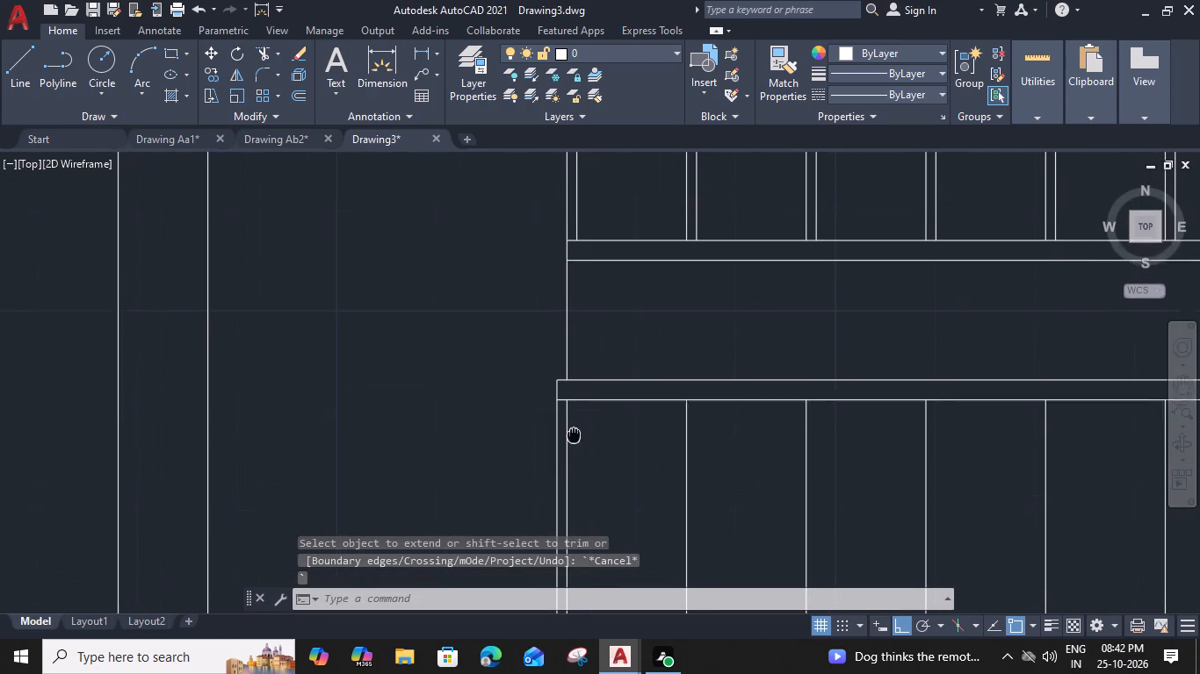
middle_drag(573, 441, 572, 445)
scroll(576, 329, down, 2)
middle_drag(586, 338, 586, 342)
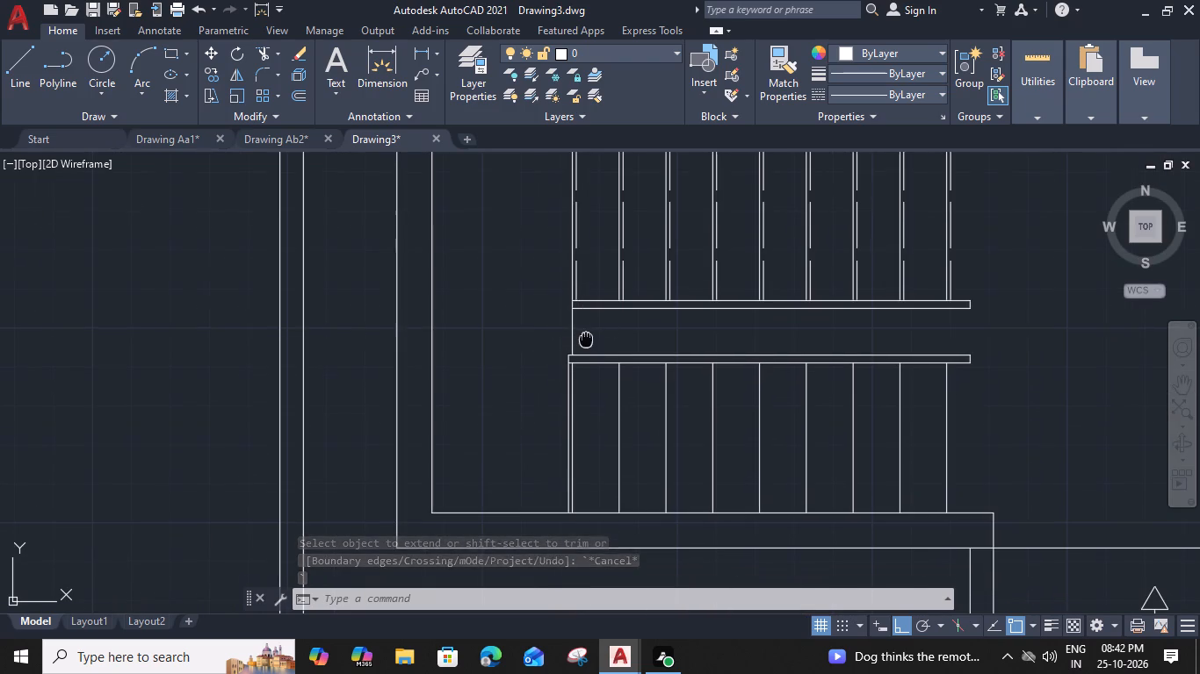
middle_drag(586, 342, 578, 382)
scroll(572, 372, up, 1)
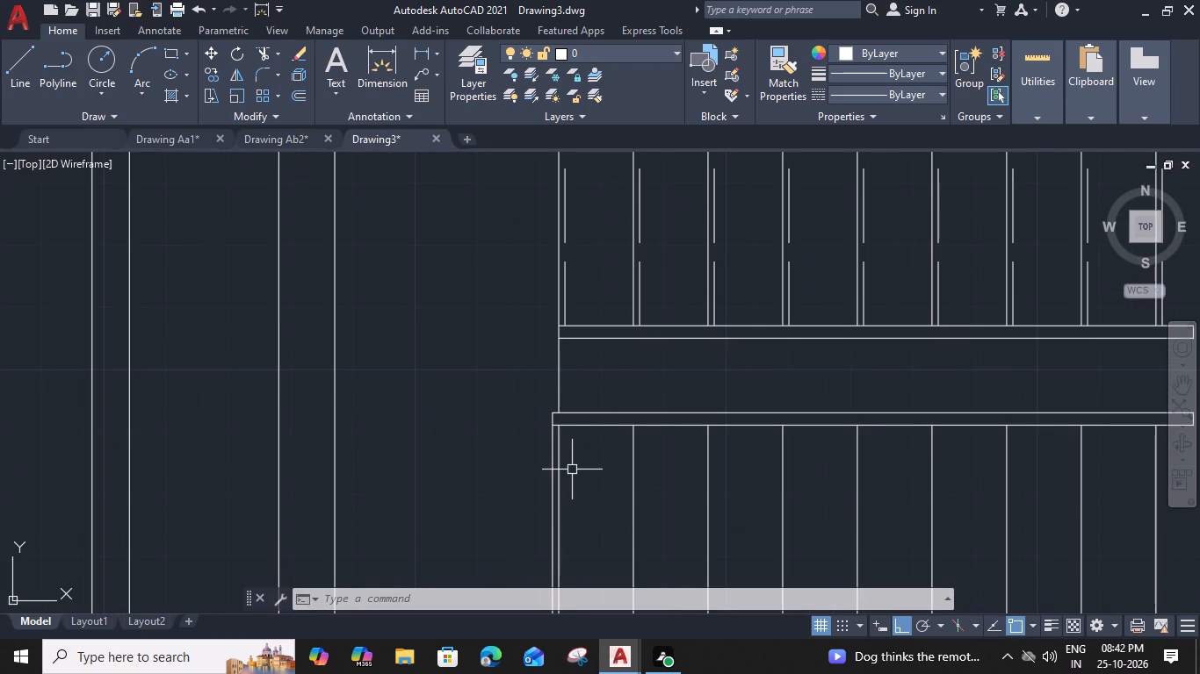
text(EX)
key(space)
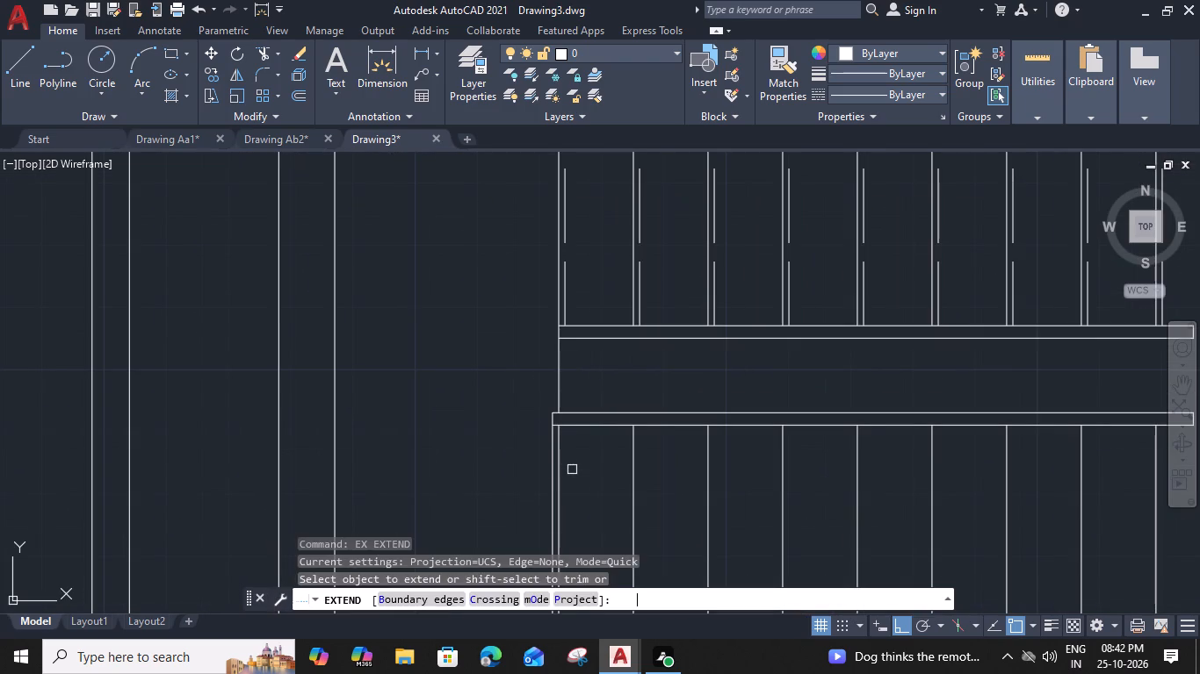
click(560, 451)
scroll(553, 413, up, 4)
shift+click(559, 423)
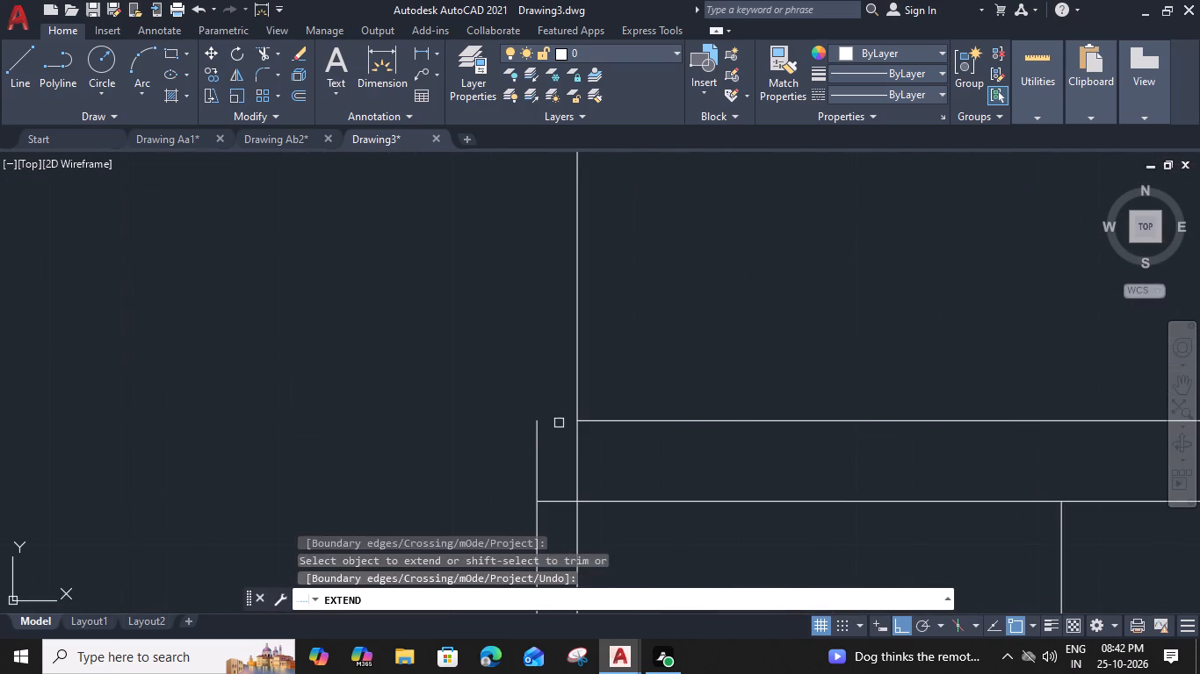
shift+click(537, 435)
scroll(561, 480, down, 1)
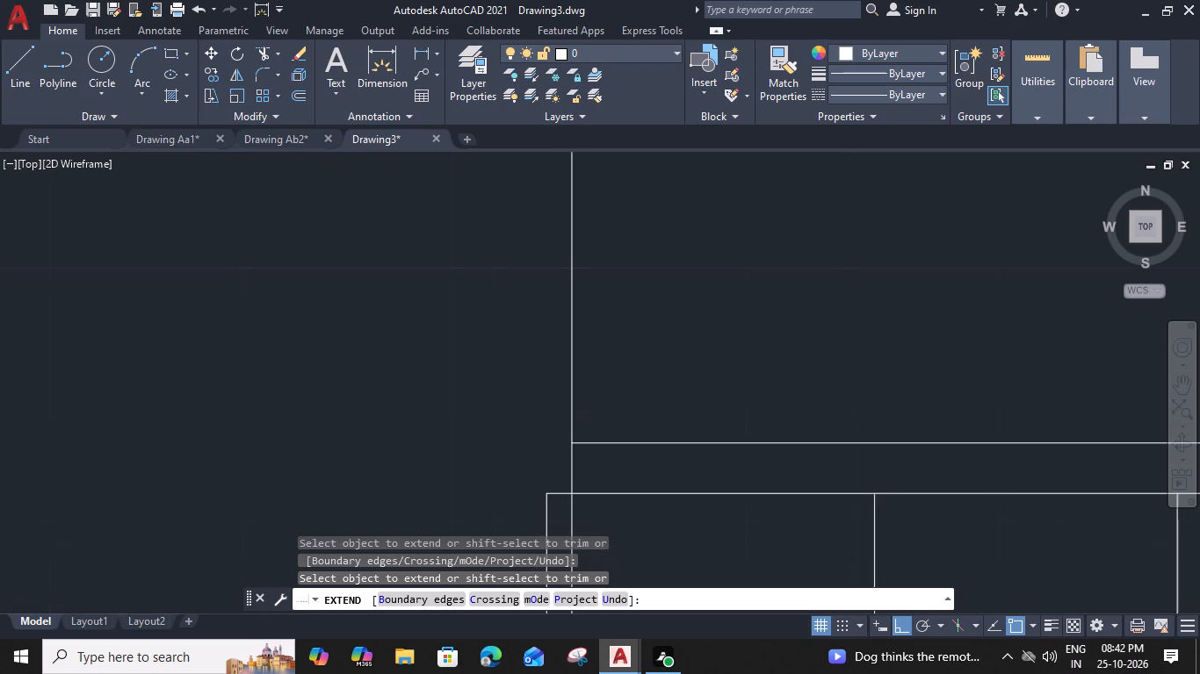
middle_drag(561, 472, 556, 267)
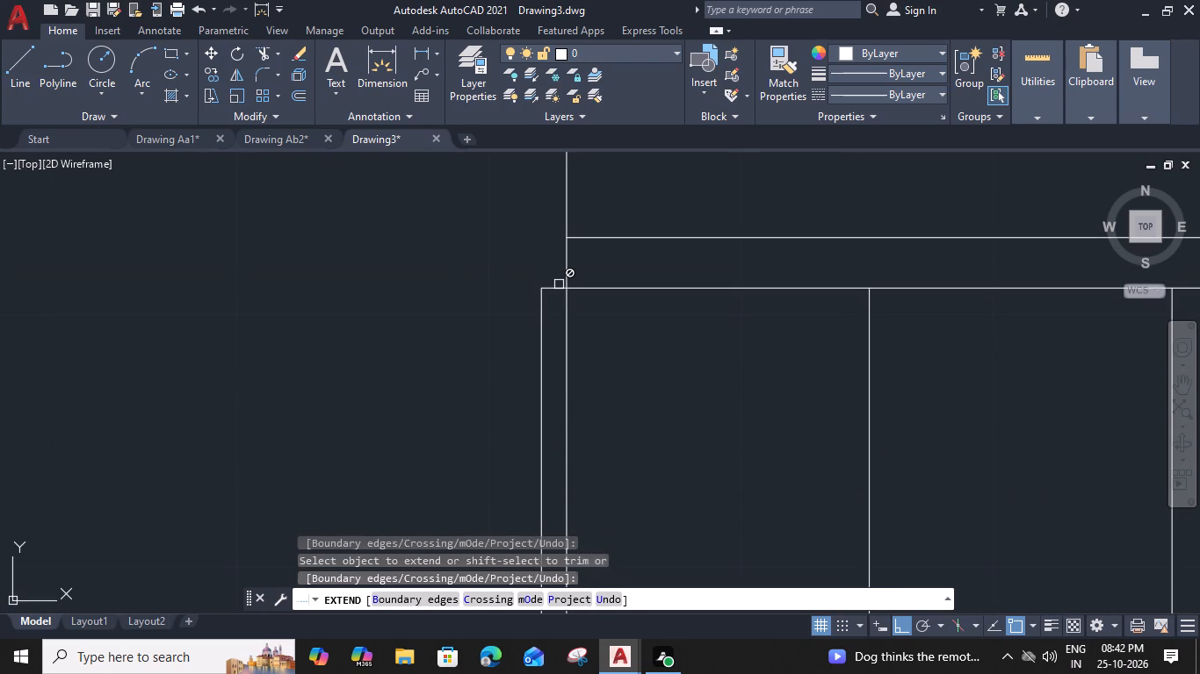
shift+click(557, 286)
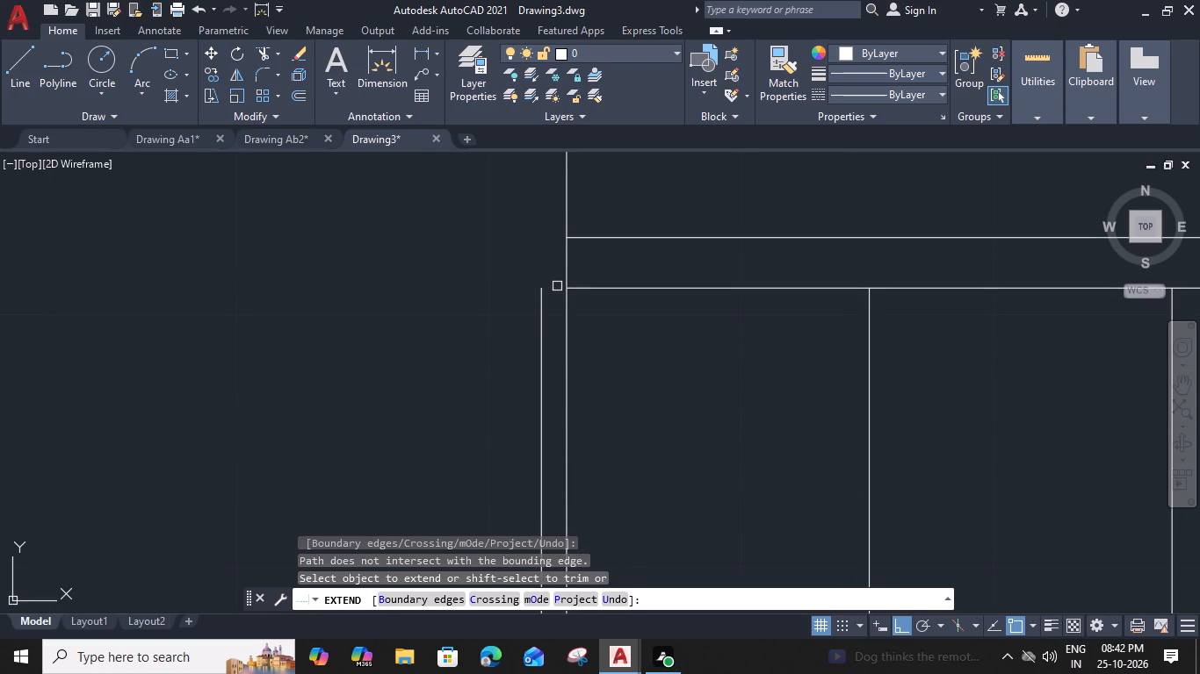
key(Escape)
Change the lower flight's 1" offset line to the ACAD_ISO02W100 dashed linetype.
click(540, 413)
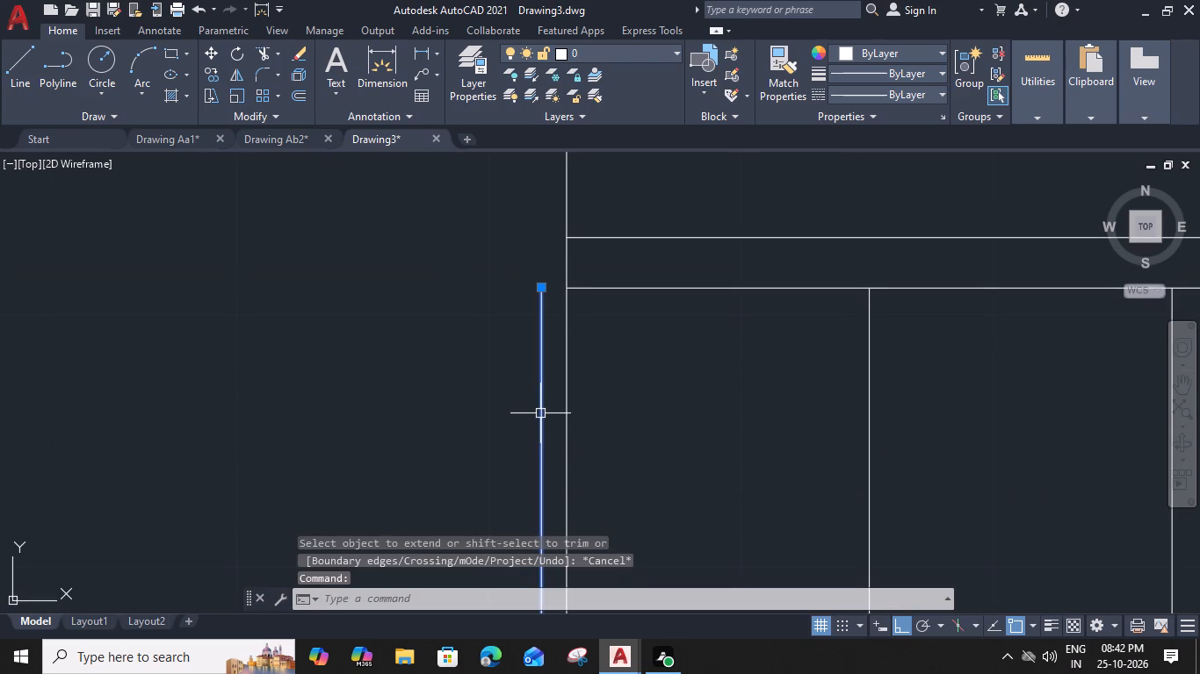
click(922, 90)
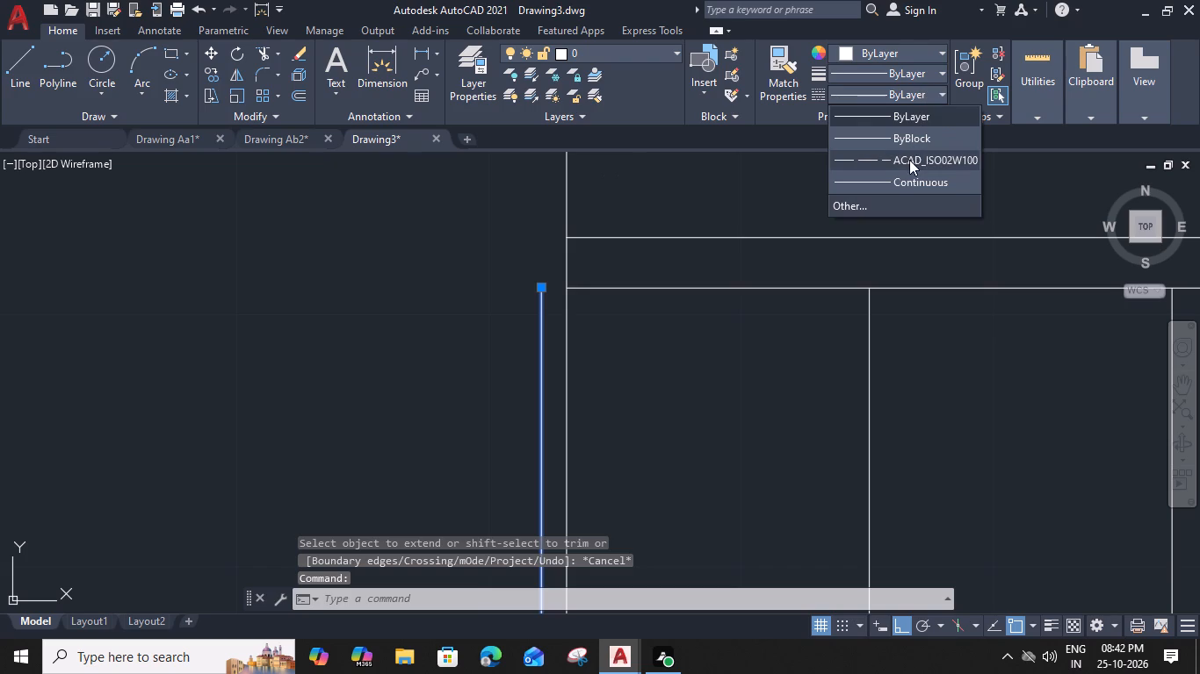
click(909, 160)
Offset the lower flight's dashed line by 1' four times in succession, placing a dashed line beside each of the next four treads.
scroll(789, 325, down, 4)
middle_drag(755, 391, 645, 274)
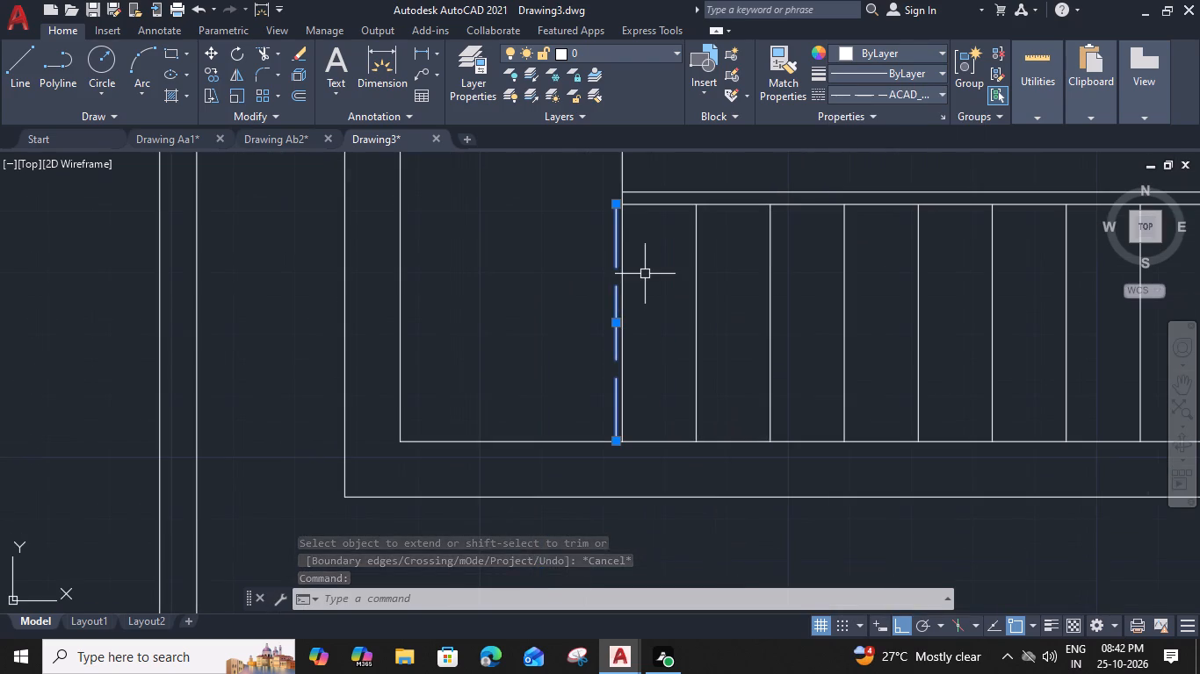
text(O 1')
key(space)
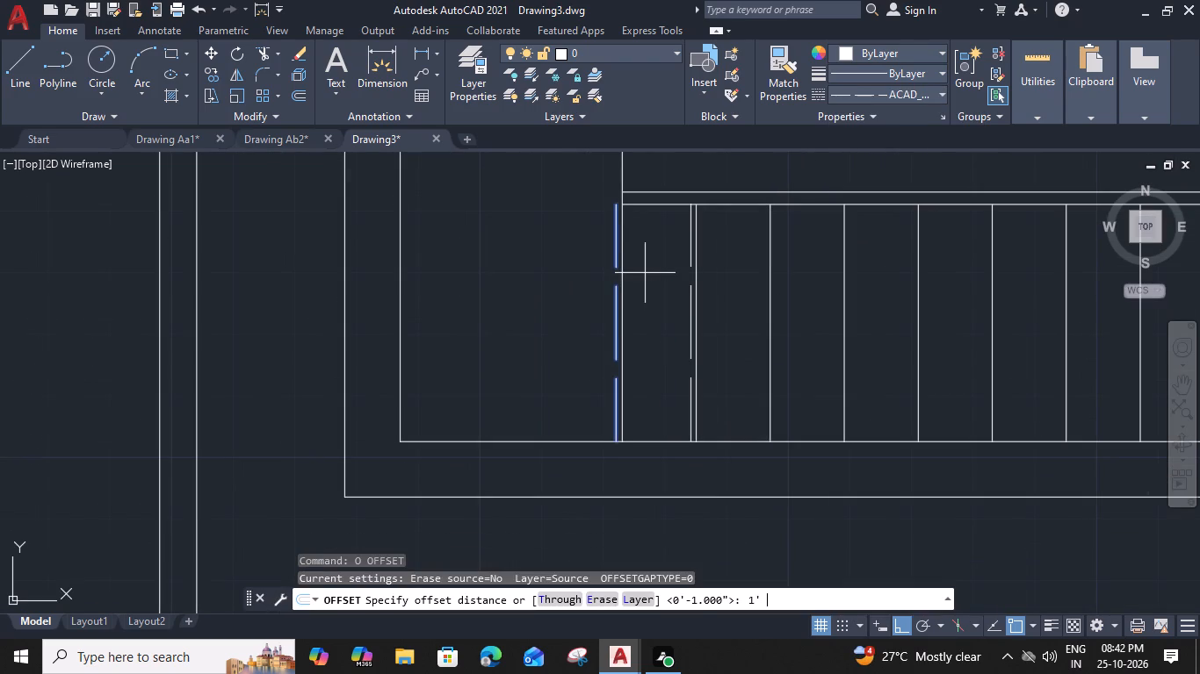
click(672, 294)
click(687, 315)
click(729, 321)
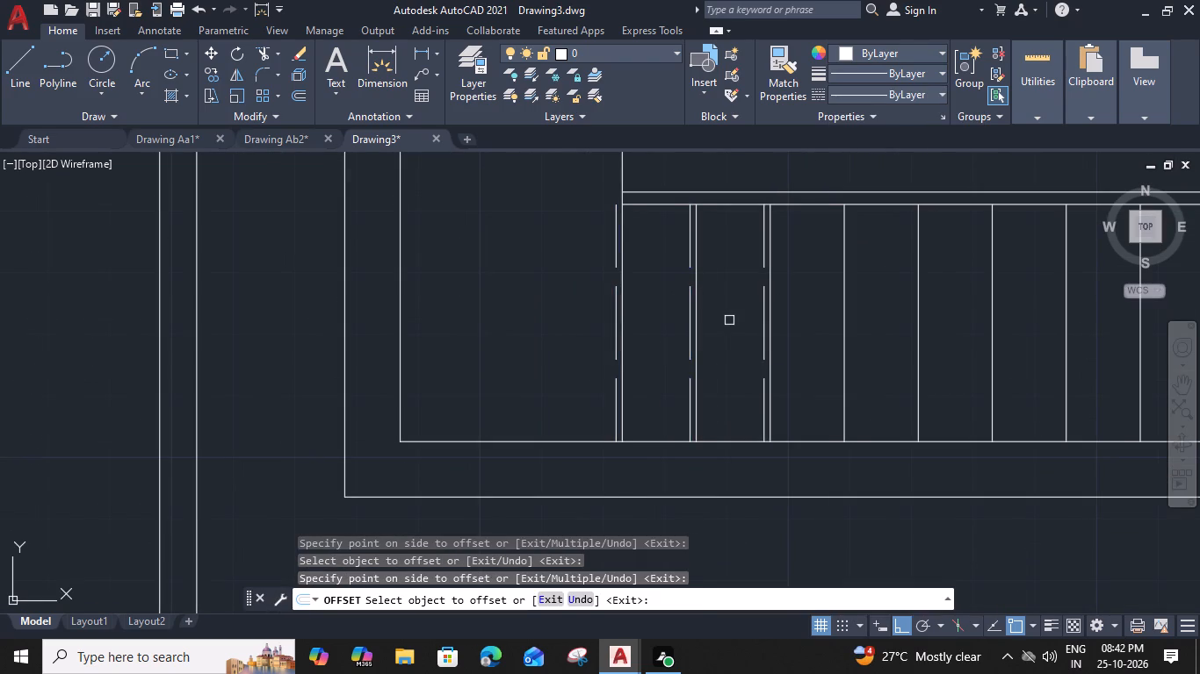
middle_drag(727, 320, 577, 319)
click(608, 327)
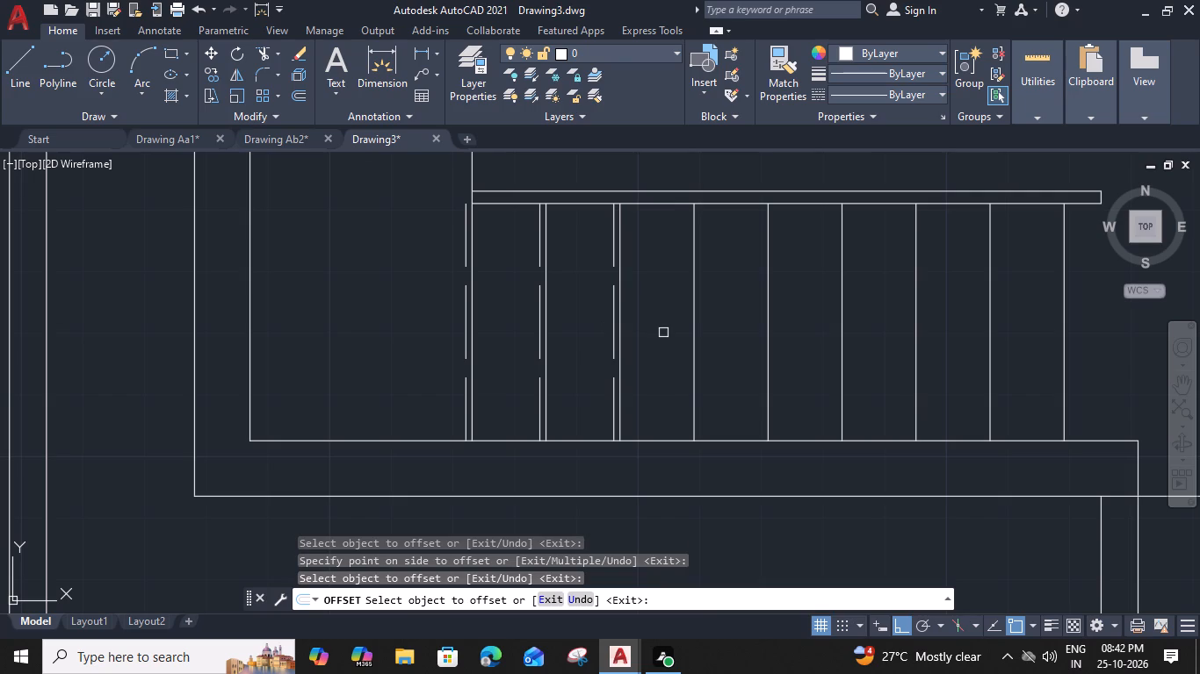
click(612, 326)
click(671, 324)
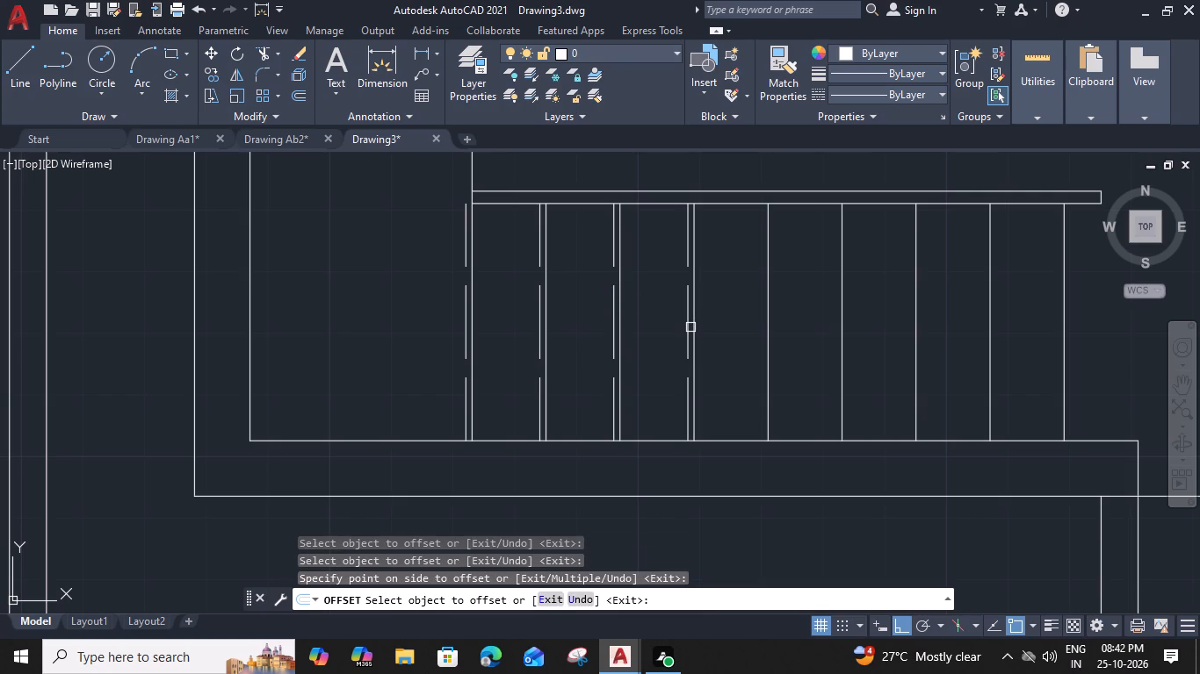
click(688, 327)
click(725, 327)
Continue the 1' offsets of the dashed line along the lower flight for the remaining four treads, up to the last one.
middle_drag(731, 327, 620, 325)
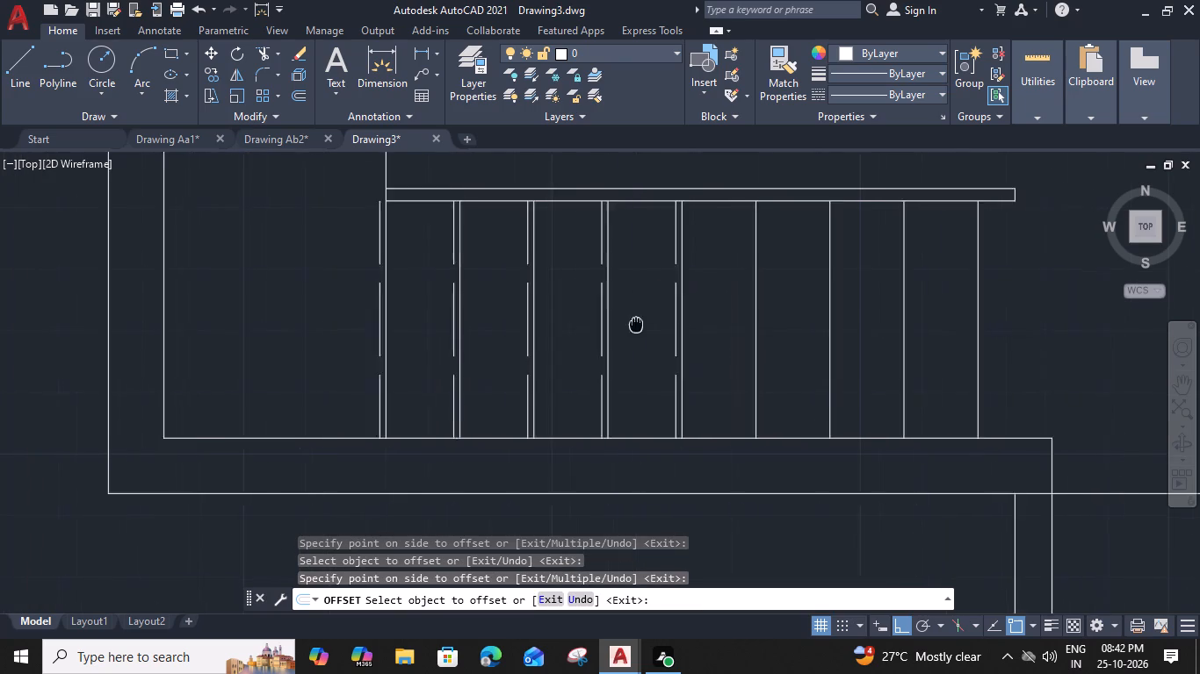
middle_drag(620, 325, 596, 326)
click(625, 334)
click(672, 336)
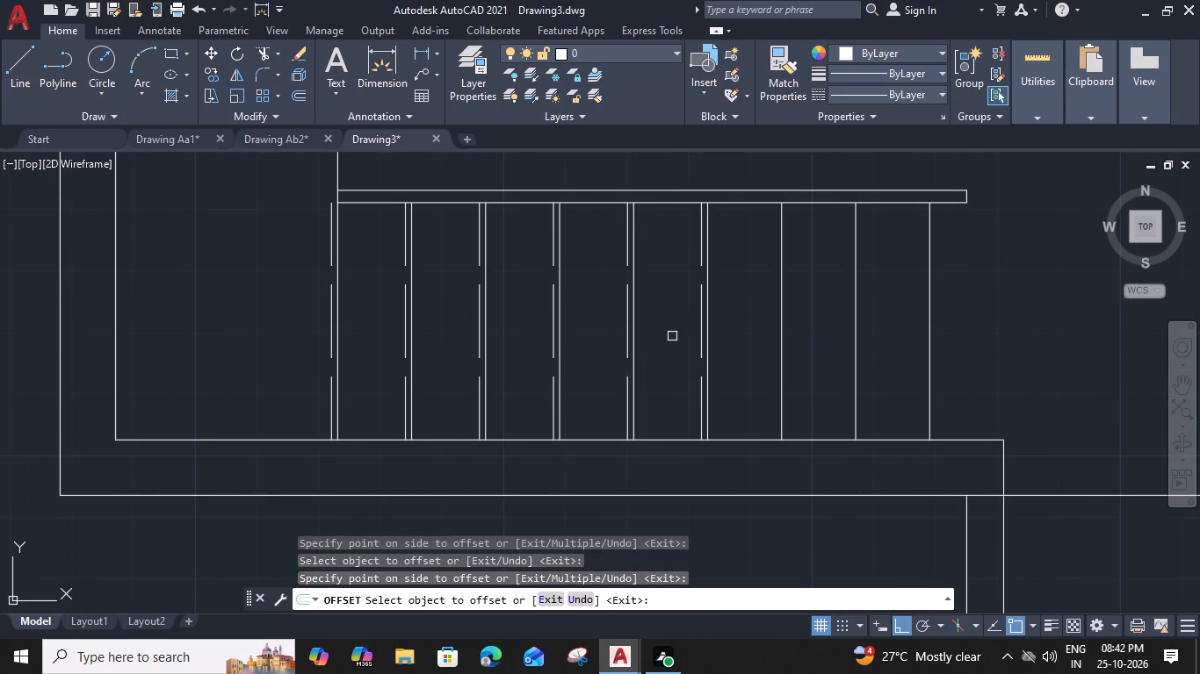
click(698, 331)
click(776, 330)
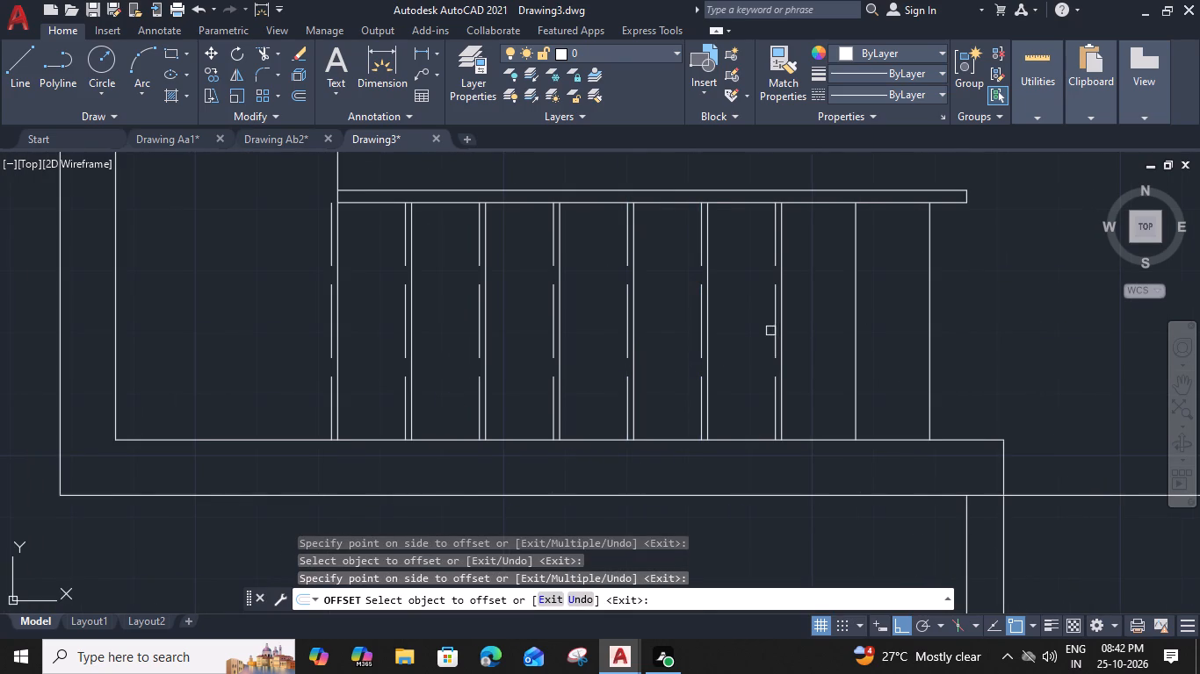
click(774, 333)
click(813, 328)
middle_drag(813, 327, 631, 335)
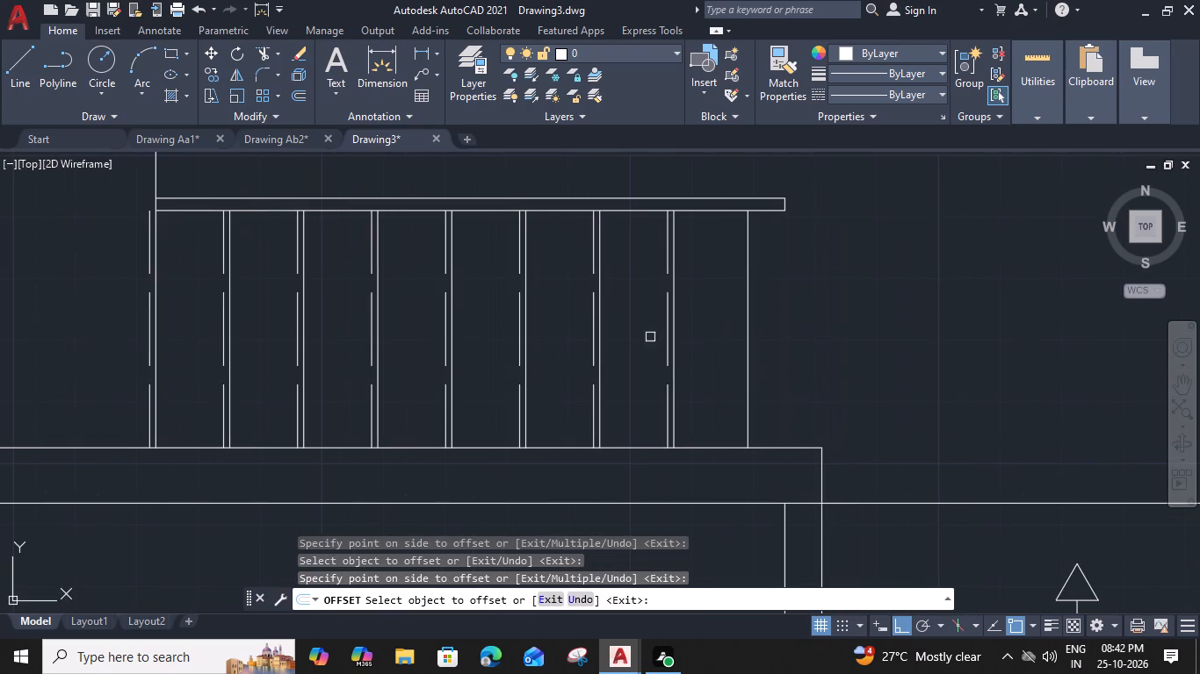
click(664, 339)
click(727, 339)
key(Escape)
Draw a horizontal line across the upper flight from just beyond its last tread to midway along the flight, as the direction arrow's shaft.
scroll(734, 325, down, 1)
middle_drag(734, 325, 544, 491)
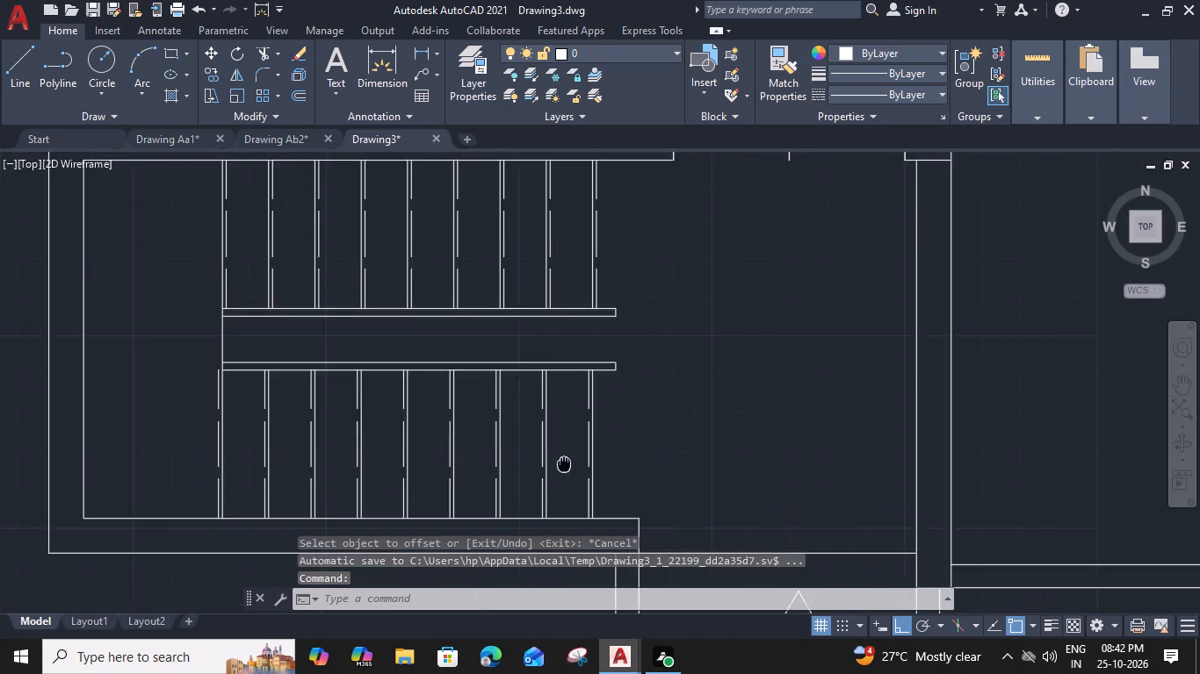
middle_drag(544, 491, 539, 500)
middle_drag(533, 346, 536, 453)
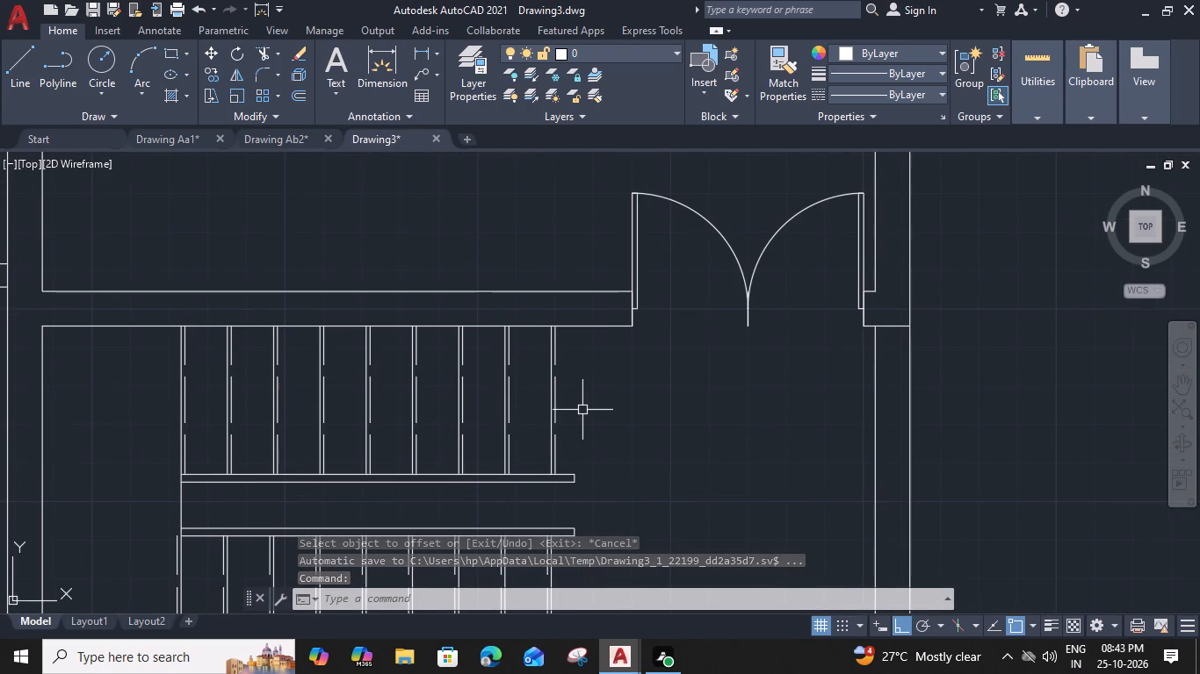
key(l)
key(space)
scroll(564, 398, up, 1)
drag(568, 401, 559, 404)
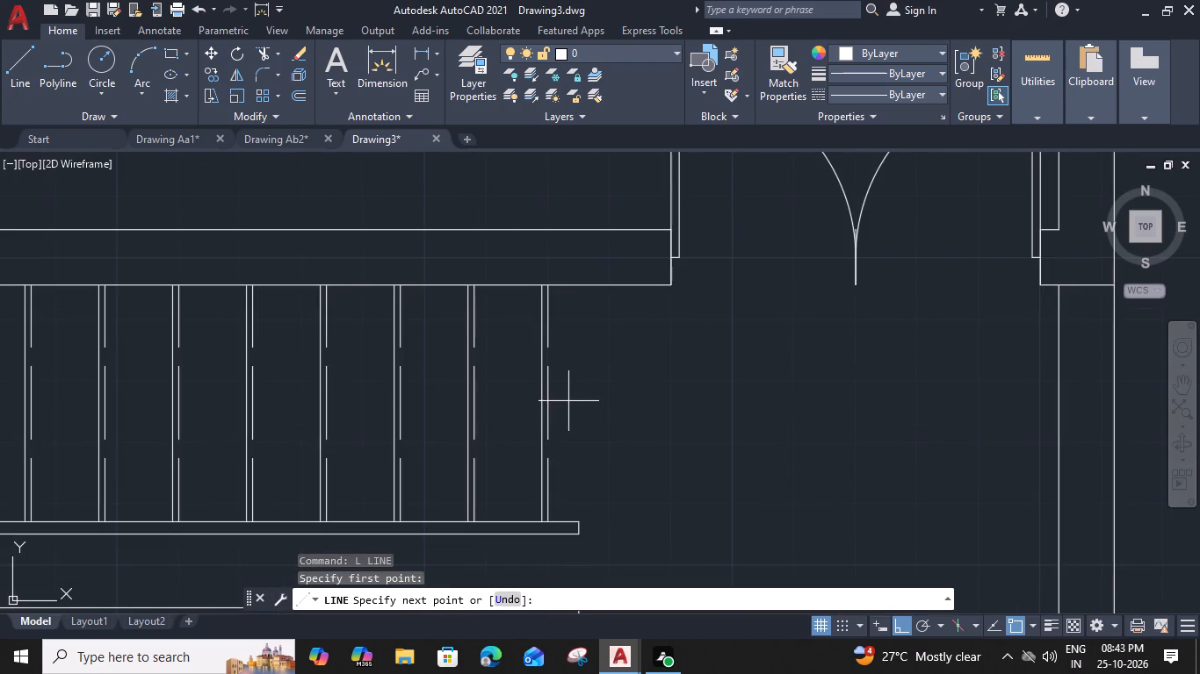
middle_drag(243, 405, 416, 400)
click(397, 397)
key(Escape)
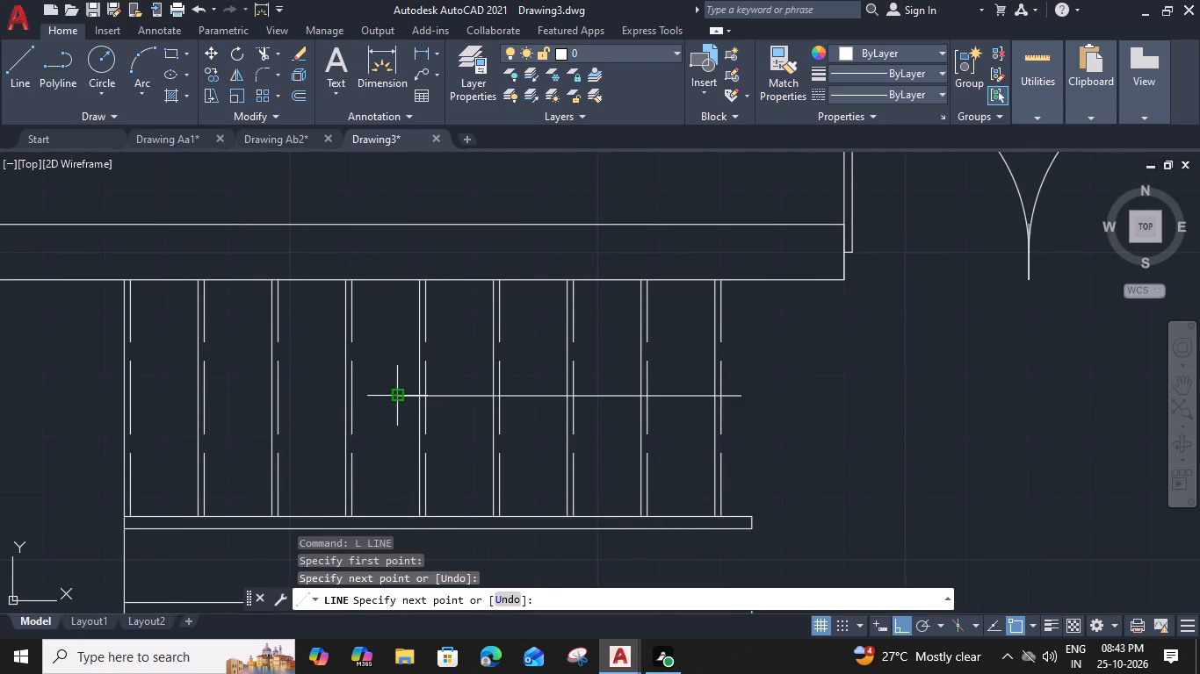
Draw a 3-sided polygon, inscribed in a circle, just beyond the shaft's inner end as an arrowhead pointing away from the double door.
key(p)
text(OL)
key(space)
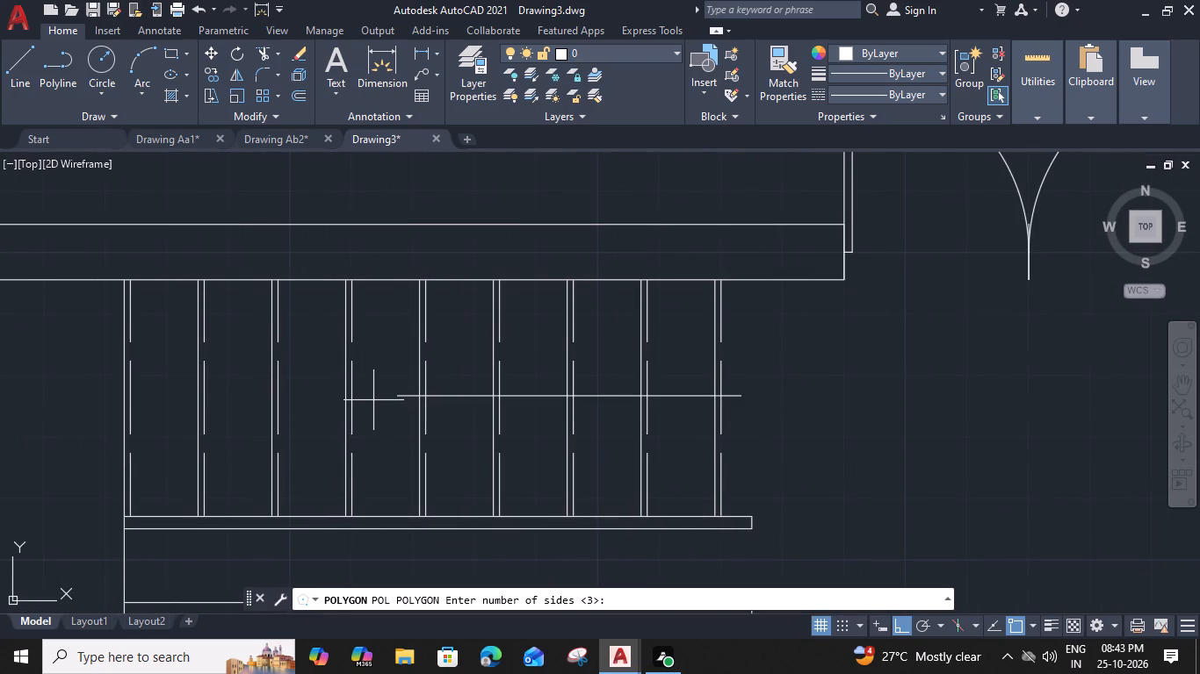
key(space)
click(374, 398)
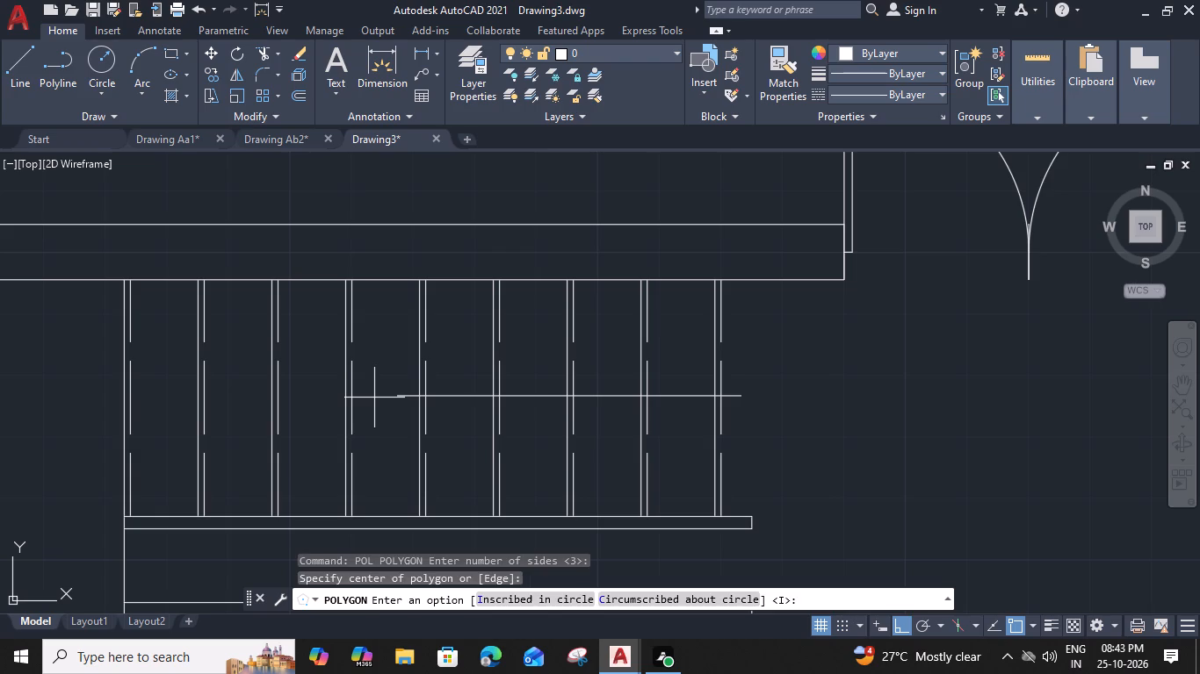
key(space)
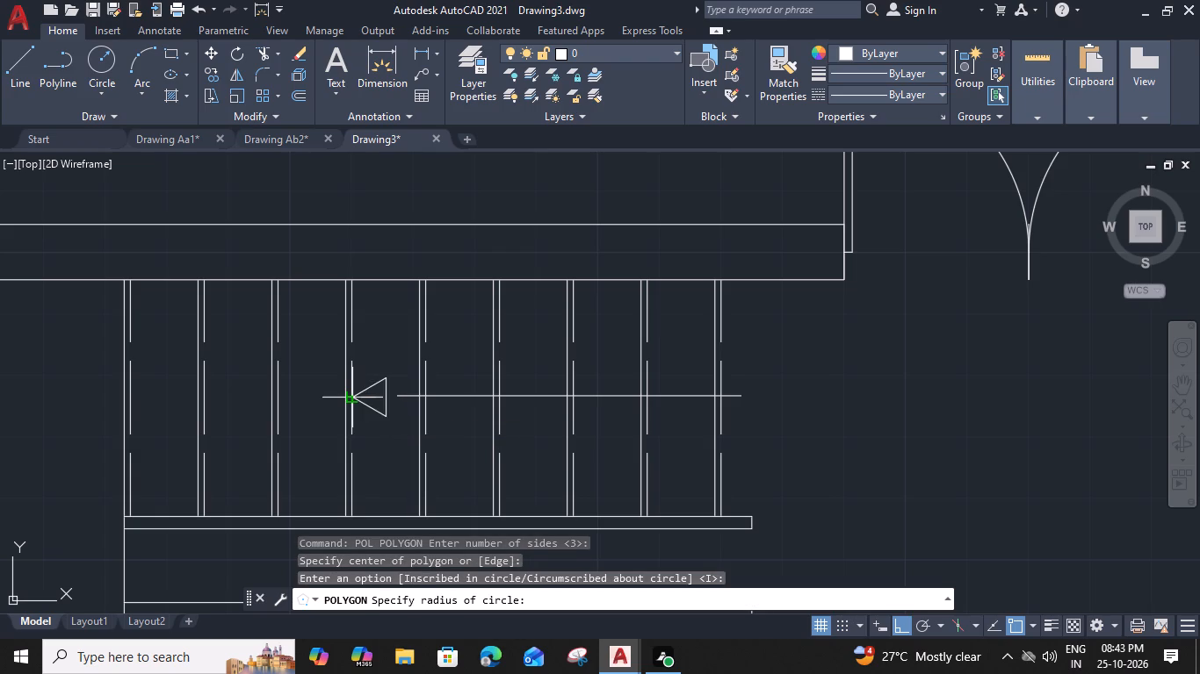
scroll(355, 397, up, 2)
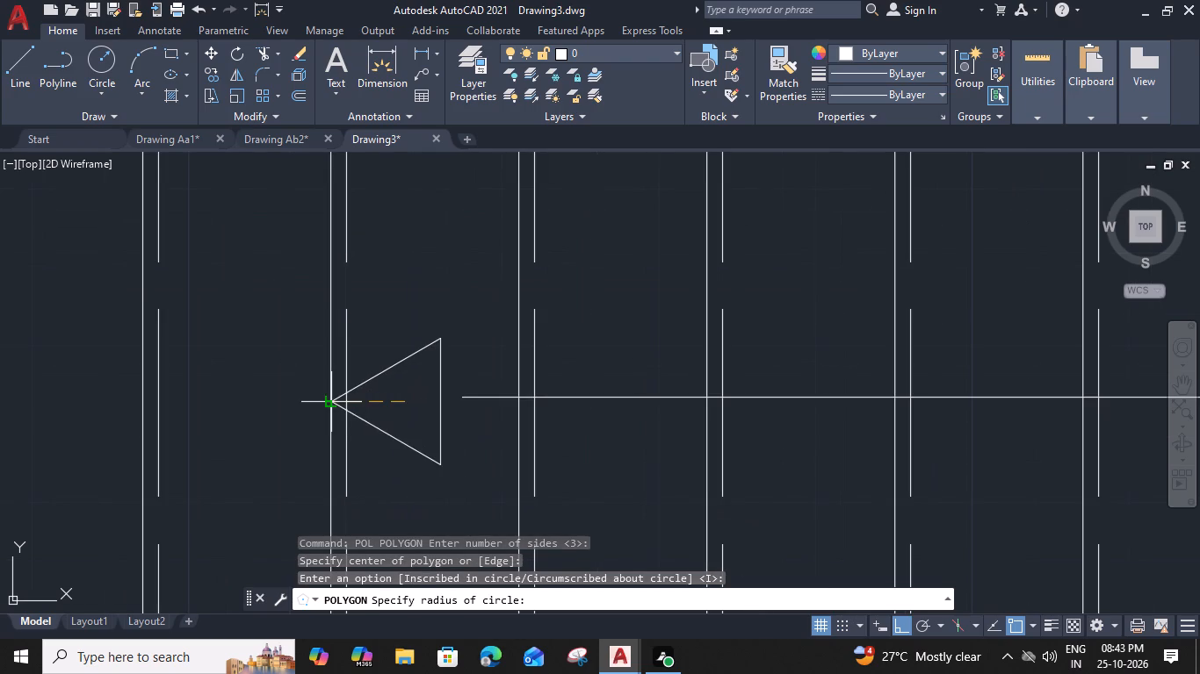
click(301, 398)
Trim the tread and dashed lines inside the arrowhead, and extend the shaft line to the arrowhead's base.
text(TR)
key(space)
scroll(354, 425, up, 2)
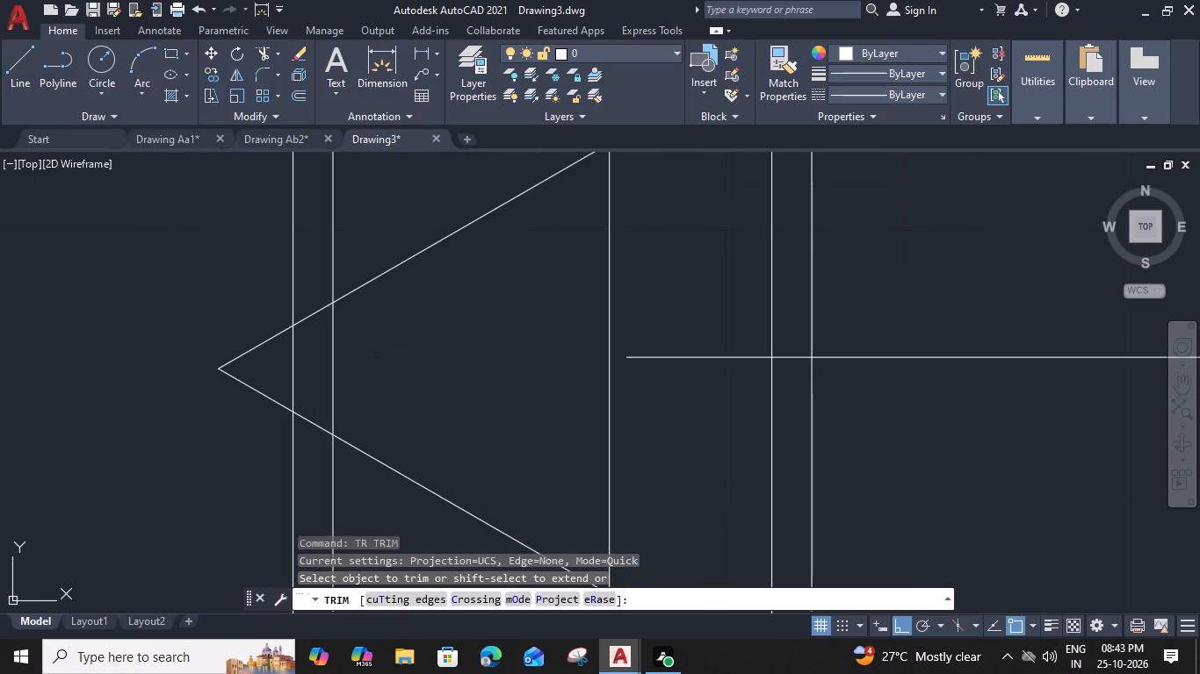
click(263, 361)
click(408, 373)
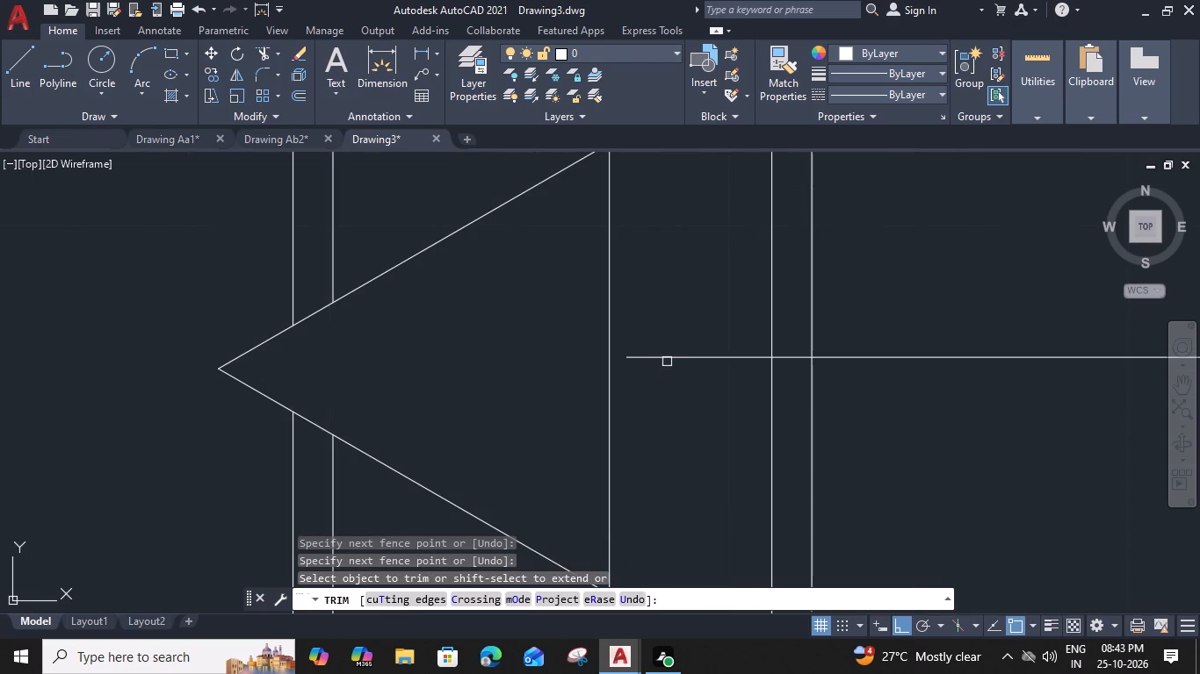
shift+click(668, 359)
key(Escape)
Copy the ENTRANCE label to the open space beside the start of the staircase arrow.
scroll(672, 338, down, 3)
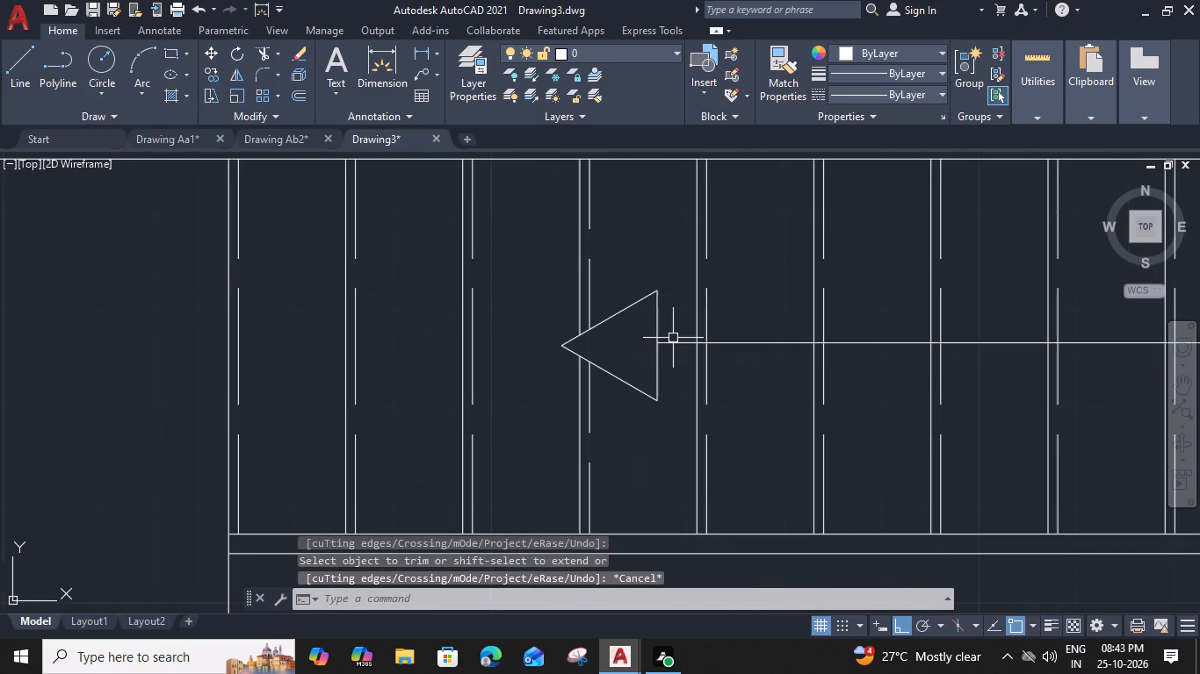
scroll(781, 376, down, 1)
middle_drag(779, 376, 546, 372)
scroll(778, 336, down, 3)
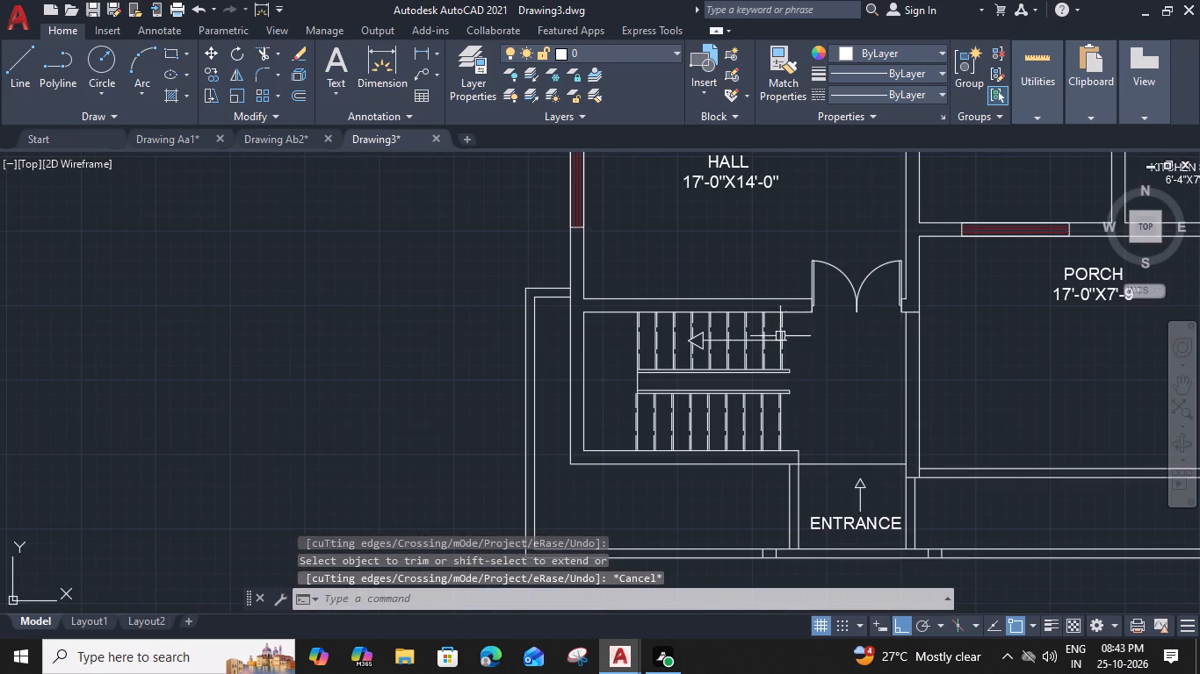
click(822, 522)
key(c)
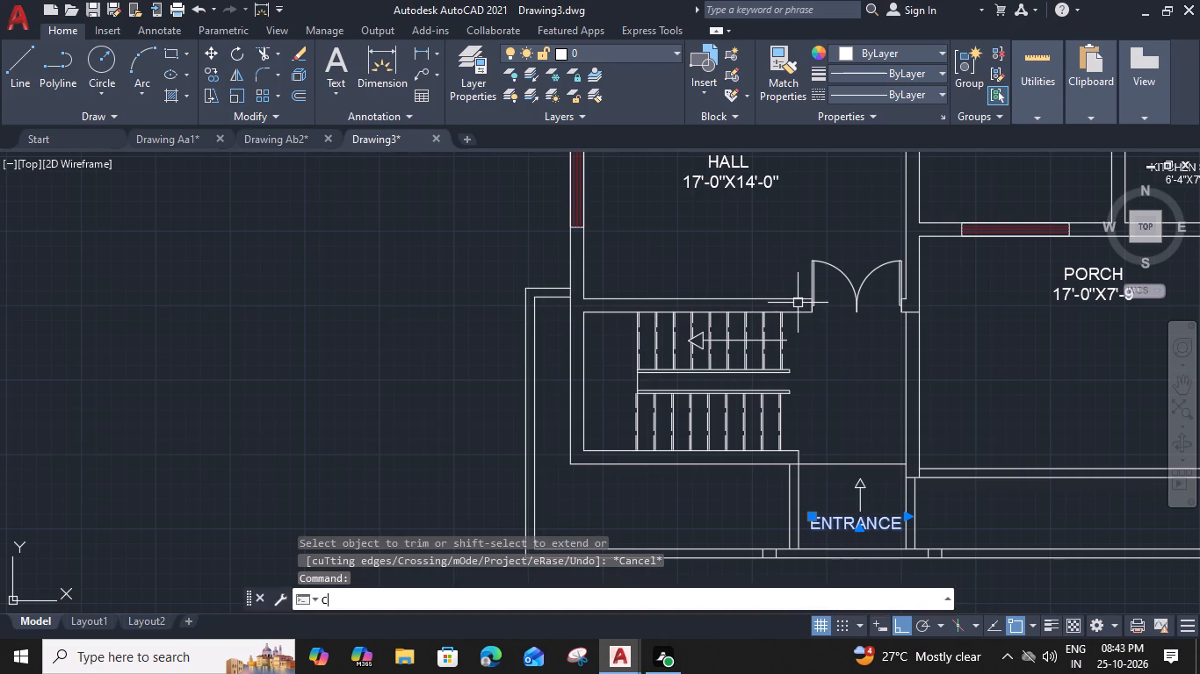
key(o)
key(space)
scroll(809, 514, up, 2)
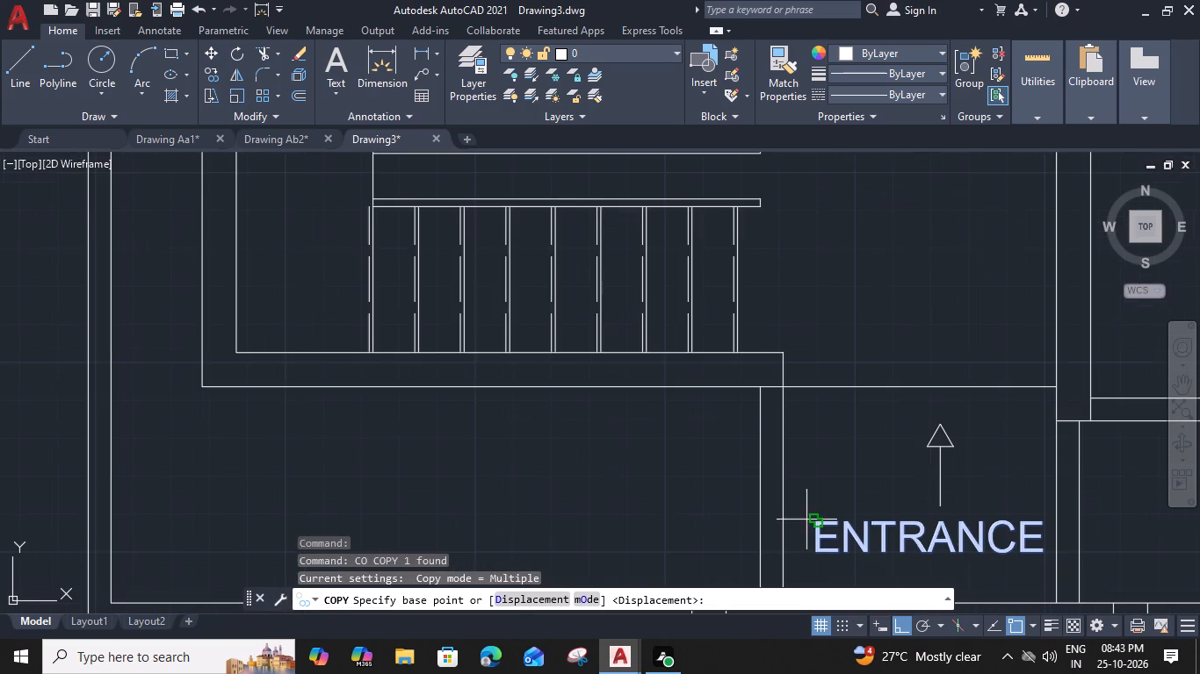
click(784, 556)
middle_drag(714, 271, 711, 384)
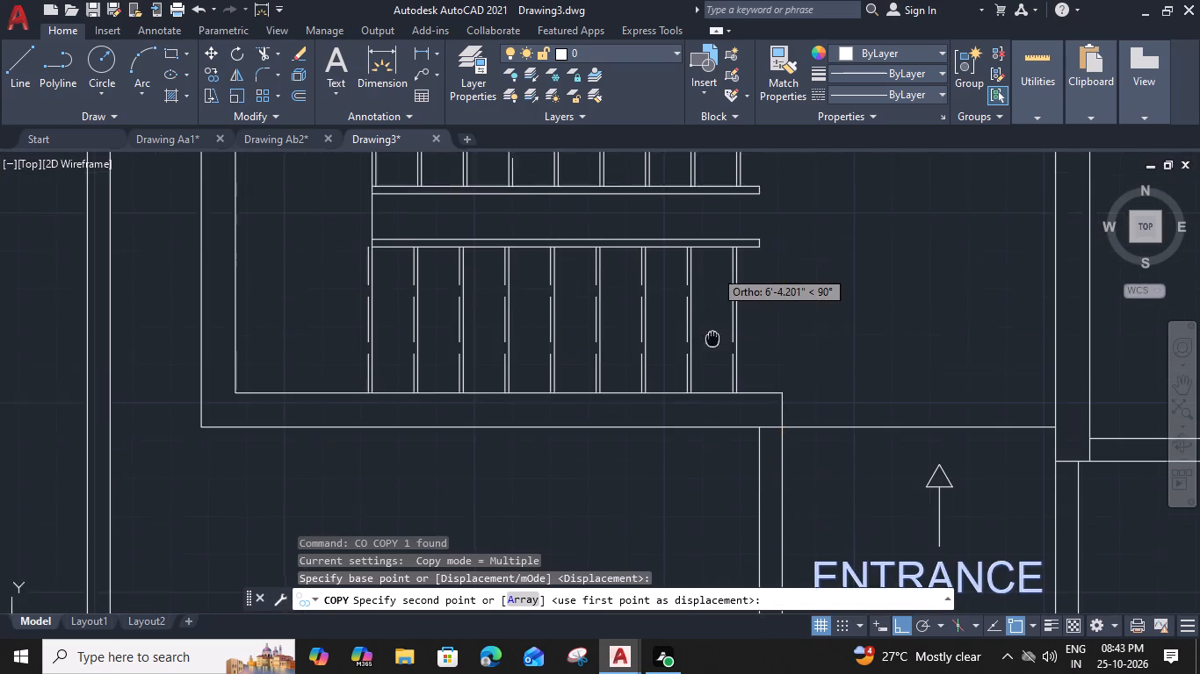
middle_drag(711, 384, 711, 466)
scroll(756, 297, up, 1)
click(719, 298)
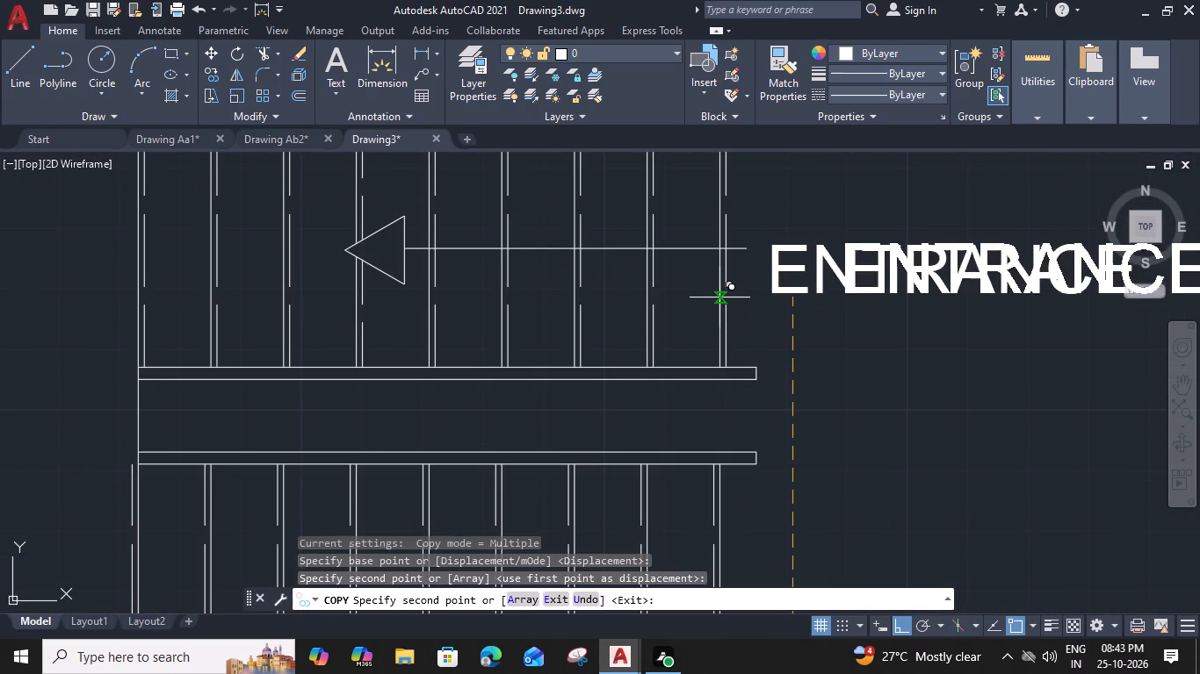
key(Escape)
Change the copied ENTRANCE label's text to UP and narrow its text frame to fit the word.
middle_drag(783, 323, 641, 456)
double_click(654, 402)
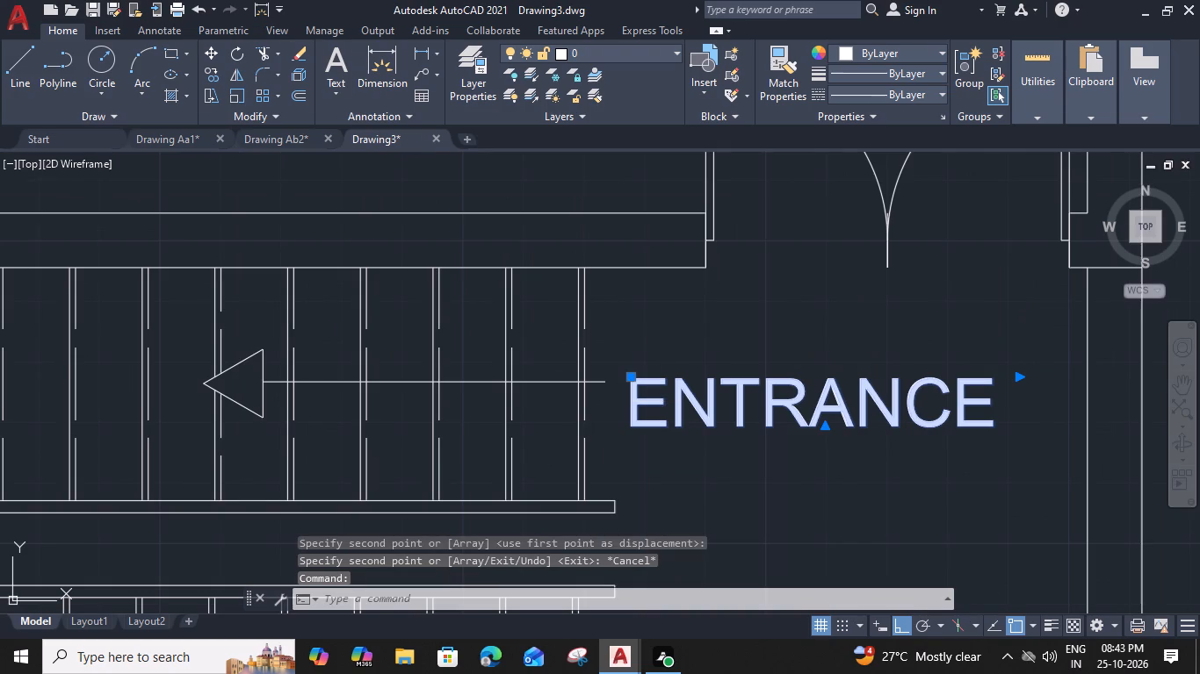
drag(997, 412, 631, 418)
key(o)
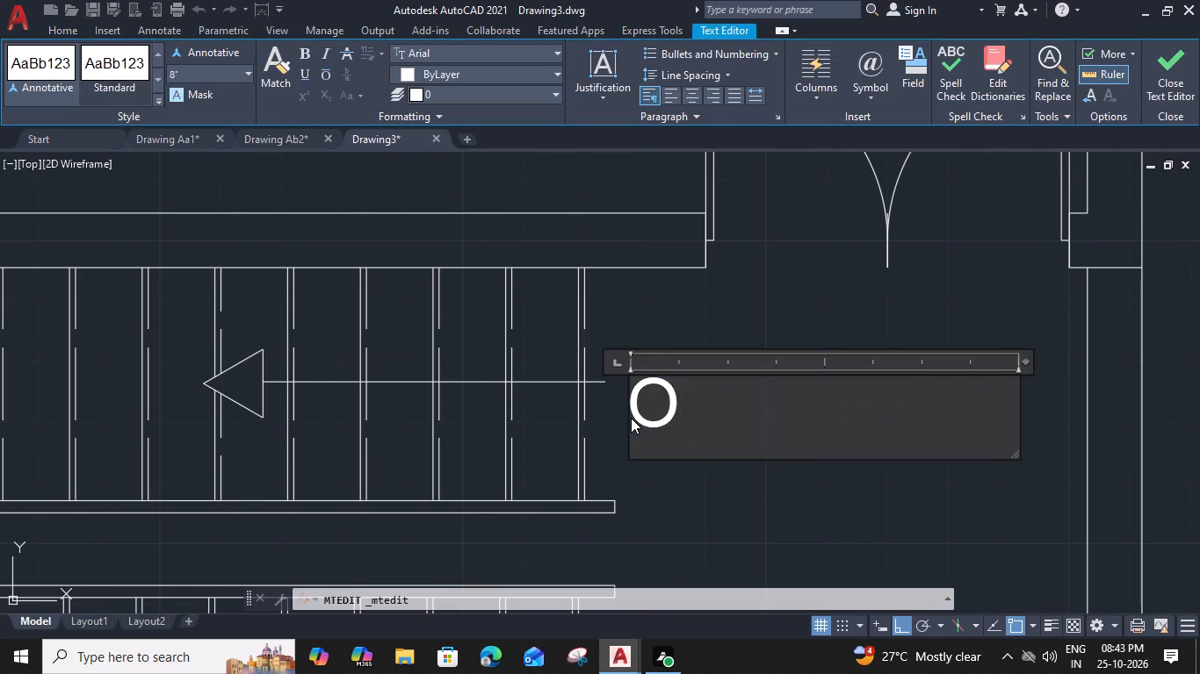
key(BackSpace)
text(UP)
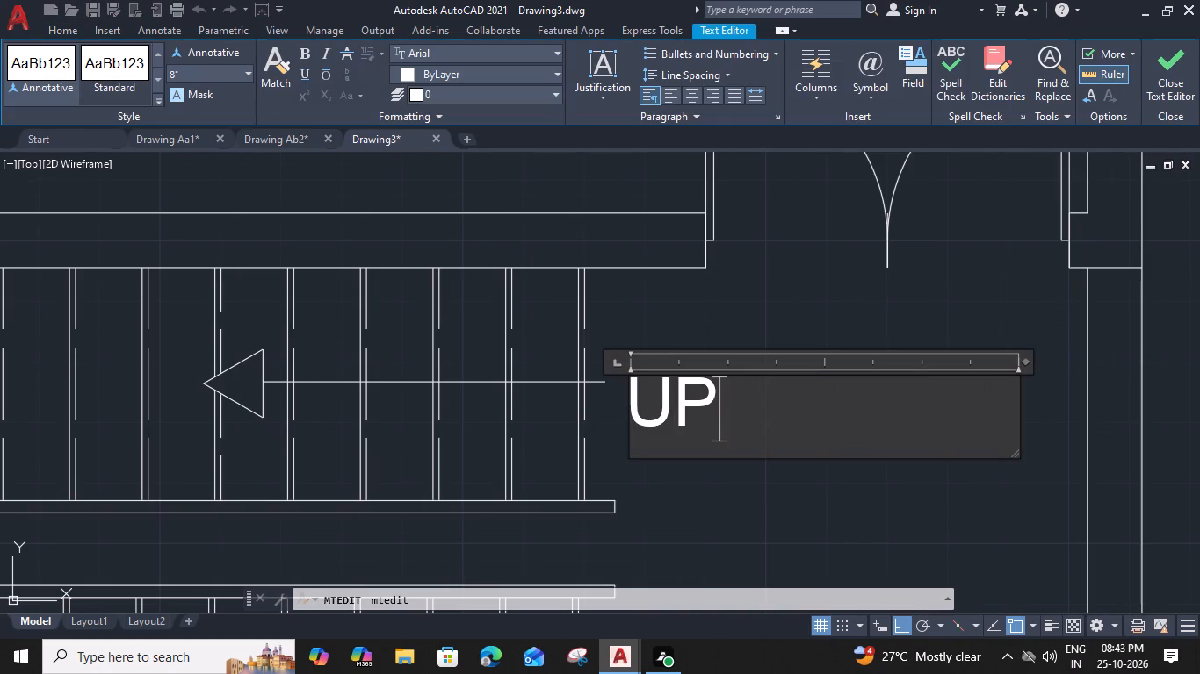
drag(1026, 362, 1004, 364)
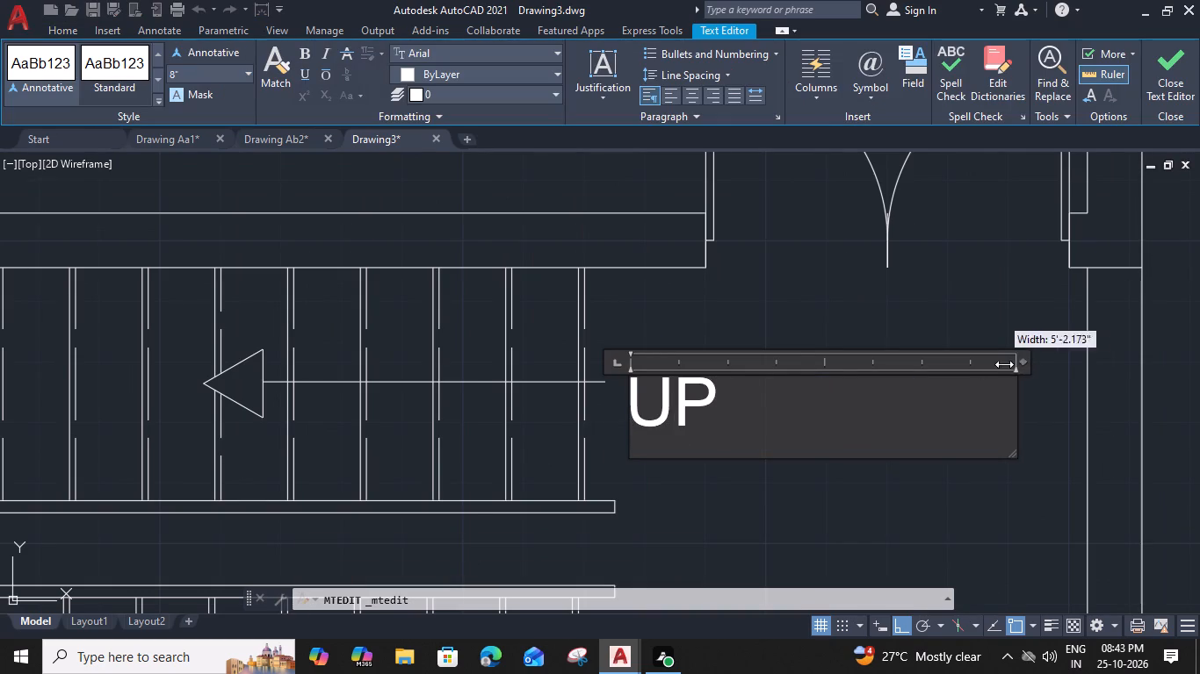
drag(1004, 364, 727, 359)
click(795, 432)
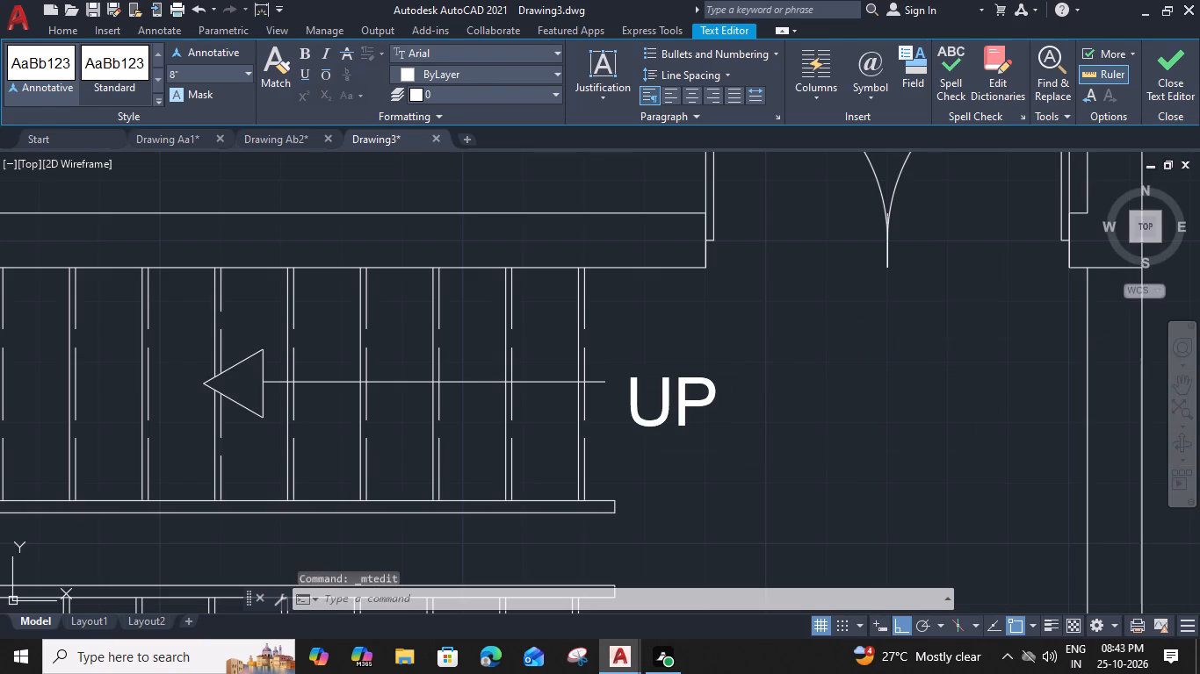
Move the UP label straight up about 4" to line it up with the staircase arrow.
click(669, 418)
text(M)
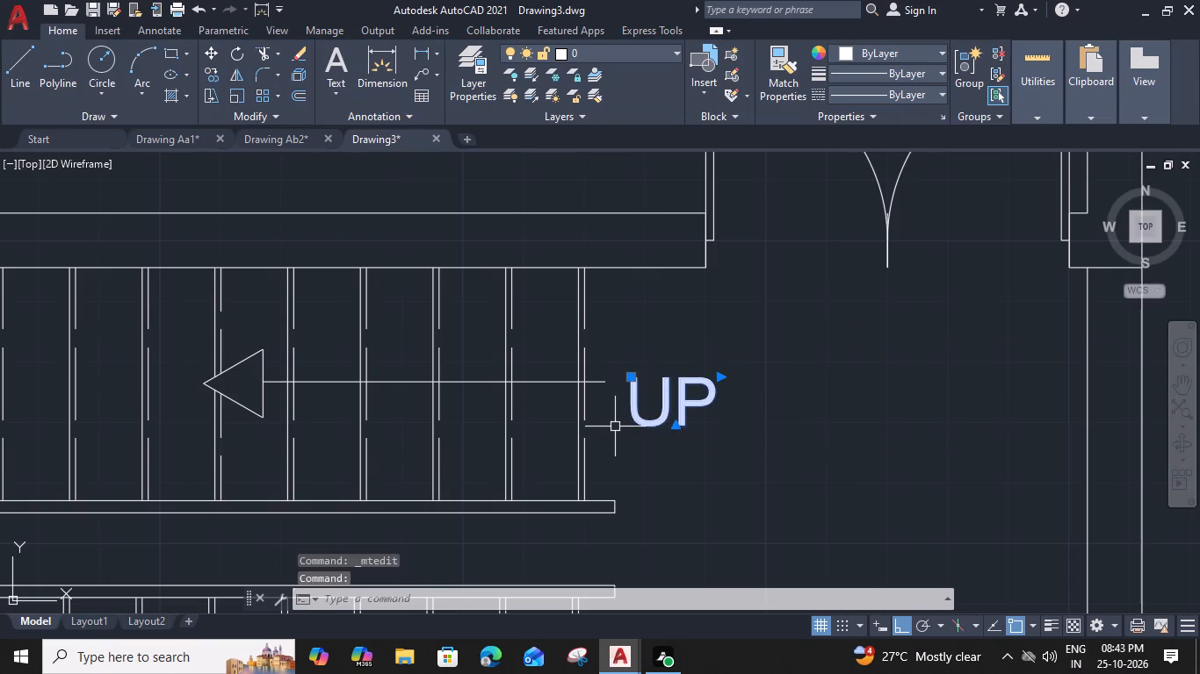
key(space)
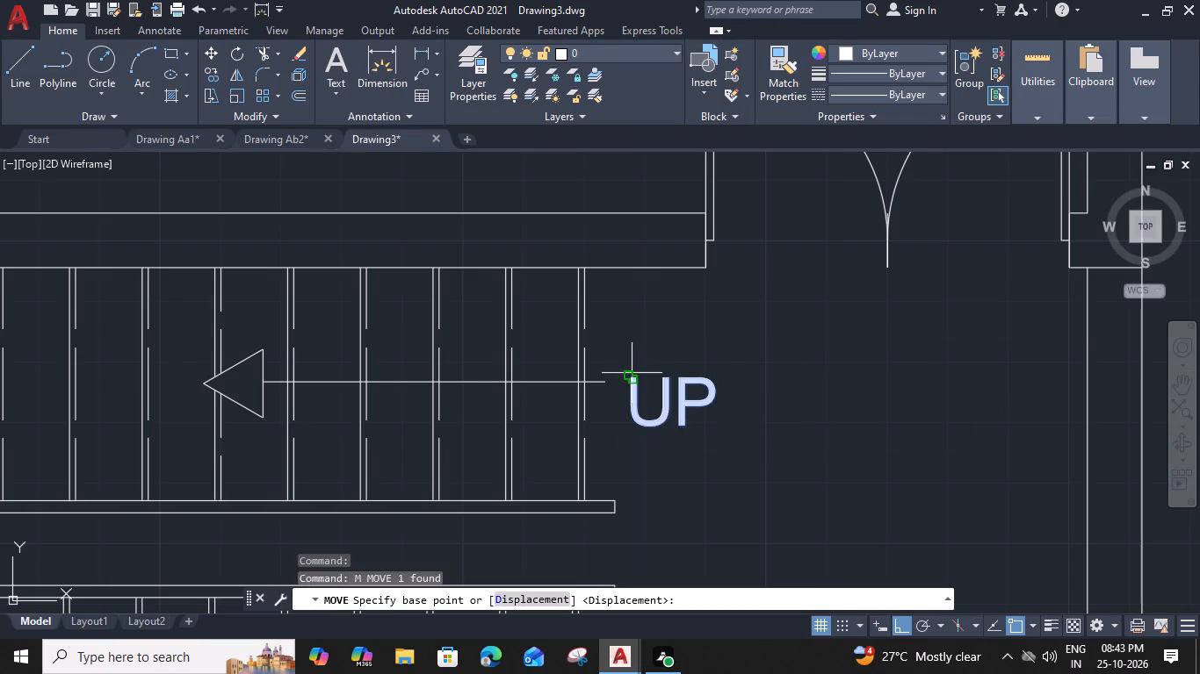
click(632, 373)
scroll(630, 349, up, 1)
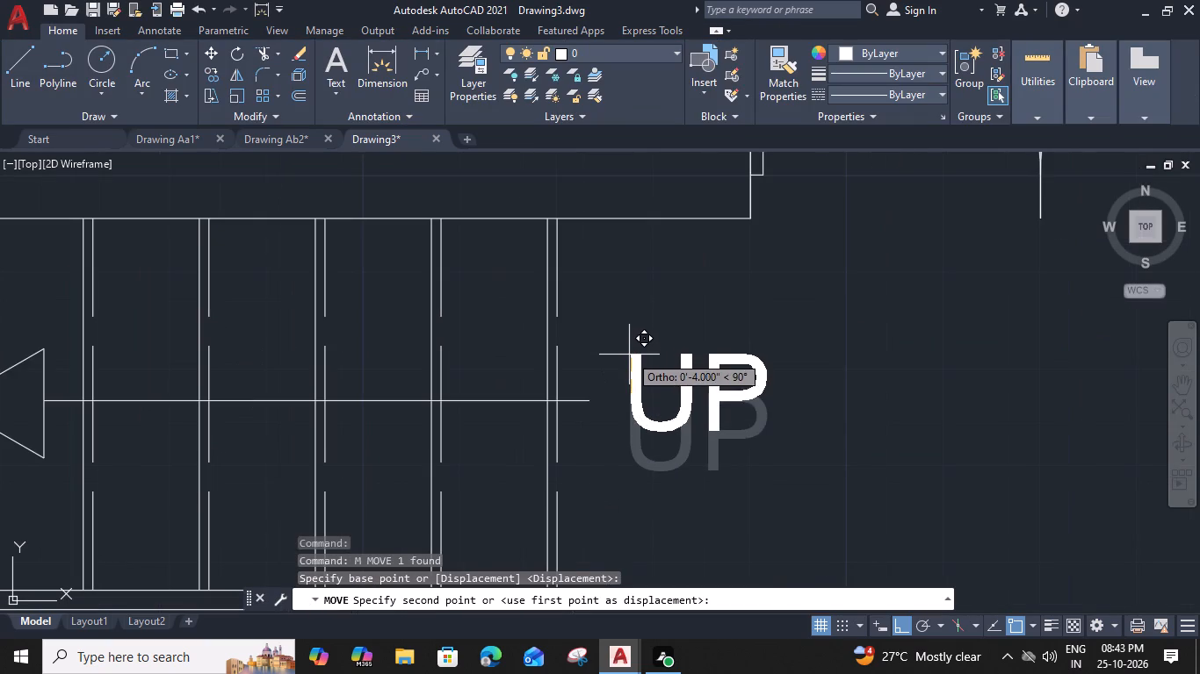
click(629, 355)
scroll(630, 353, down, 3)
scroll(804, 298, down, 2)
middle_drag(804, 303, 778, 347)
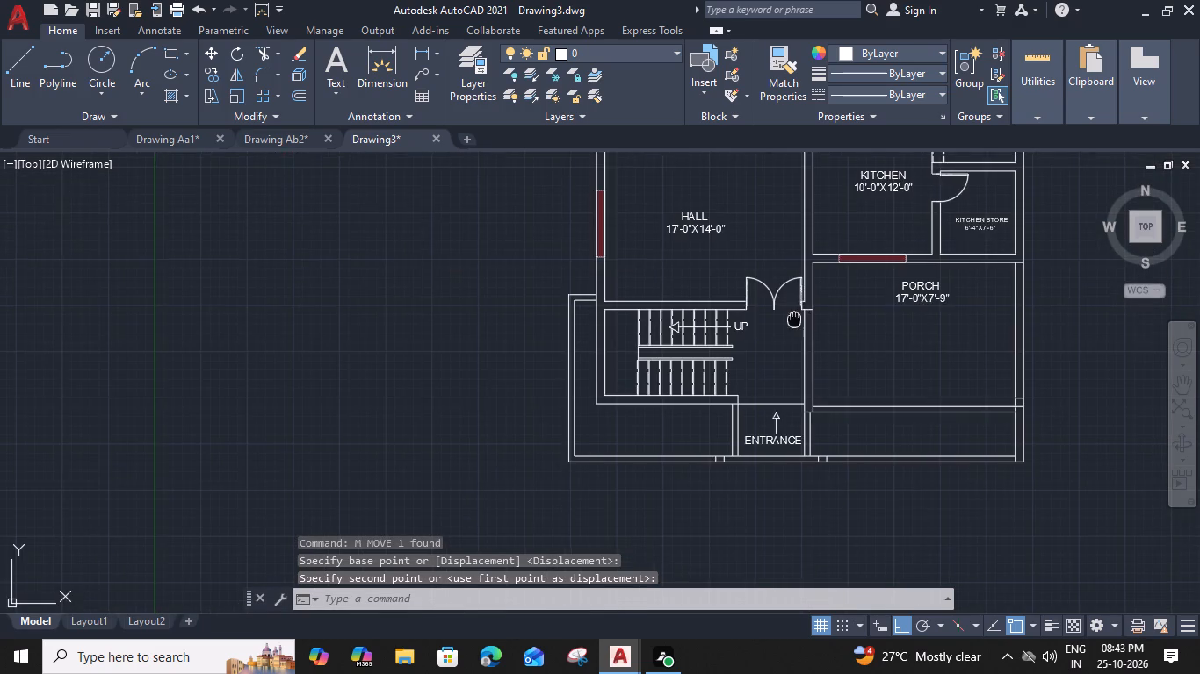
Offset the kitchen's lower and left inner wall lines 2' into the room to outline an L-shaped counter.
middle_drag(778, 347, 673, 490)
middle_drag(748, 308, 677, 423)
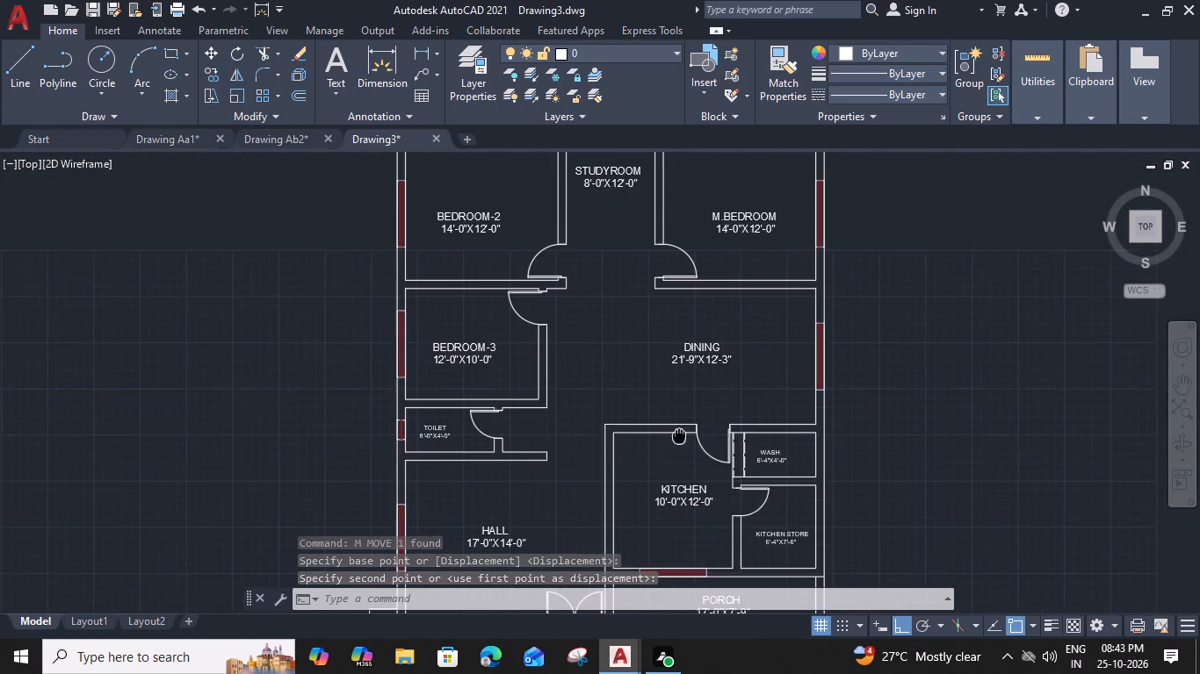
middle_drag(677, 423, 651, 312)
scroll(701, 466, up, 1)
click(689, 431)
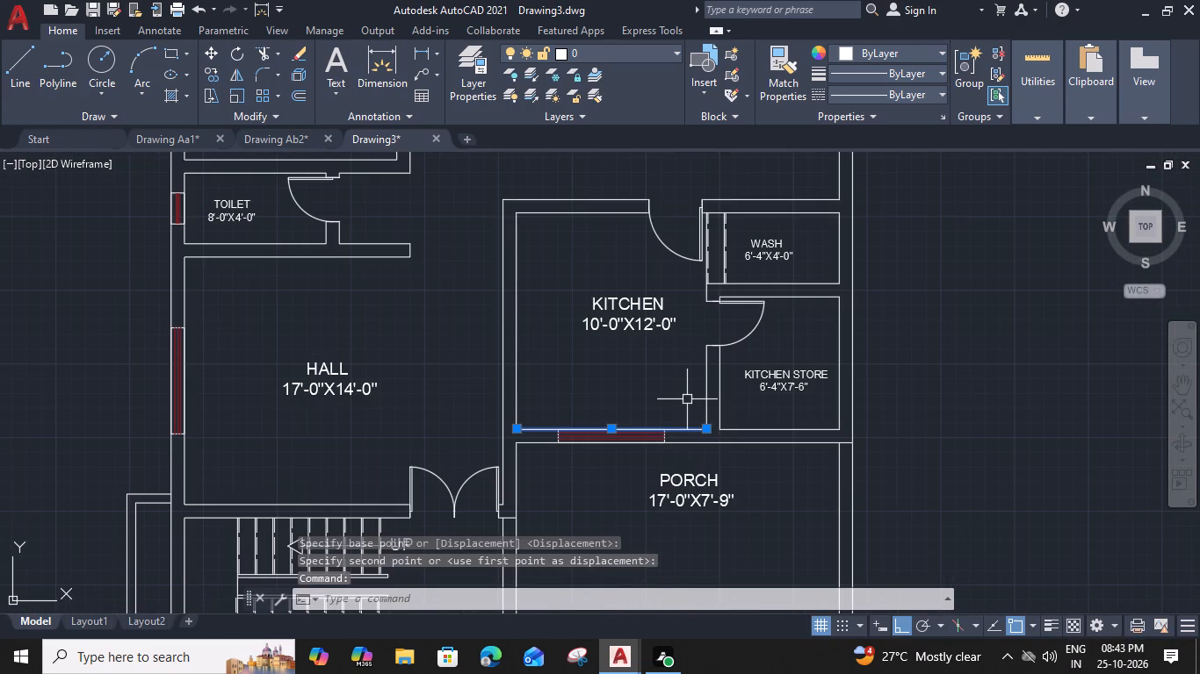
text(O 2')
key(space)
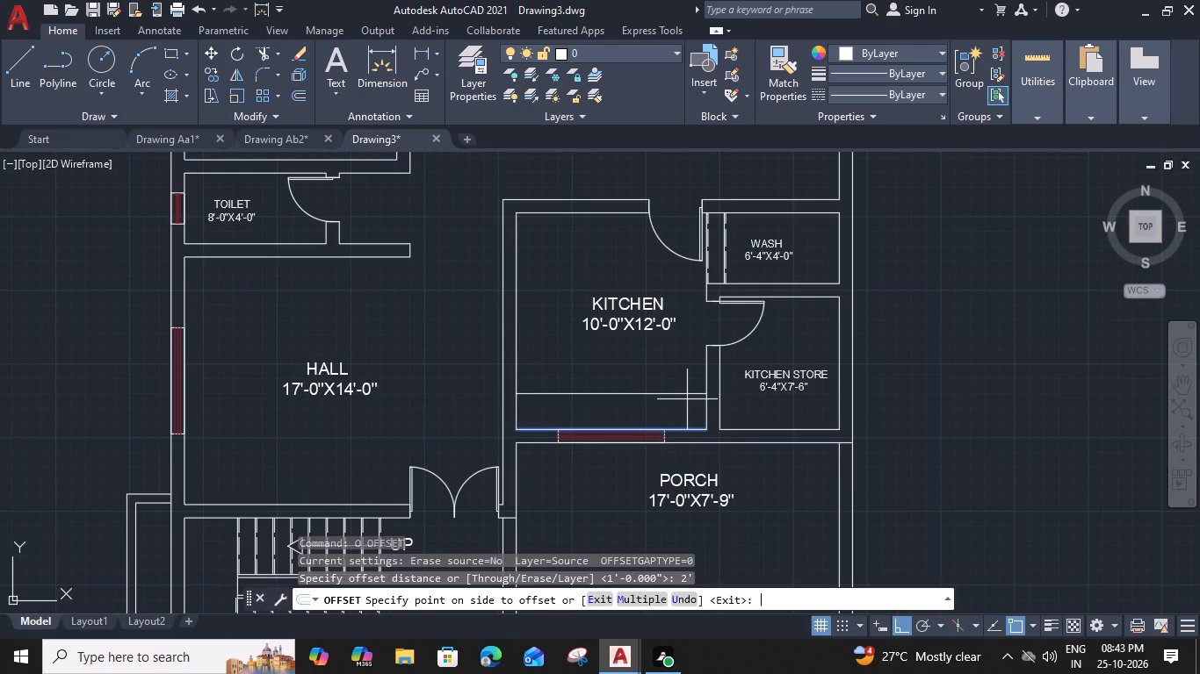
click(682, 376)
click(517, 351)
click(582, 354)
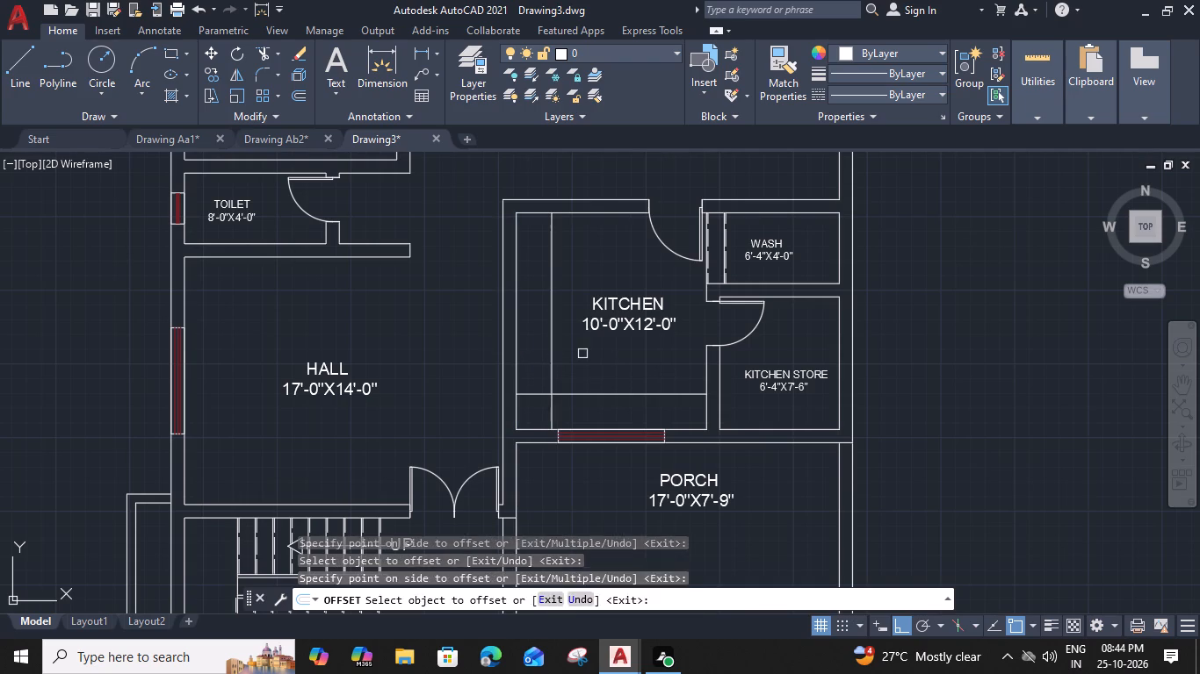
key(Escape)
Trim the overlapping ends of the two kitchen counter lines where they cross at the inner corner.
text(TR)
key(space)
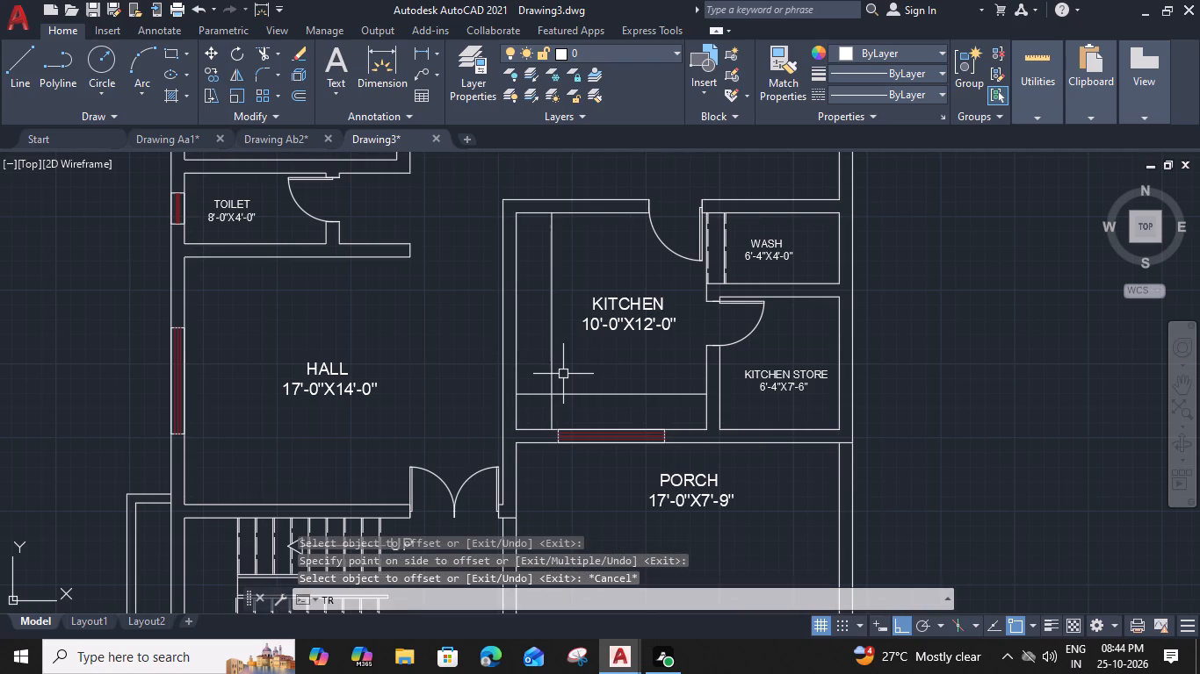
click(539, 395)
click(552, 407)
key(Escape)
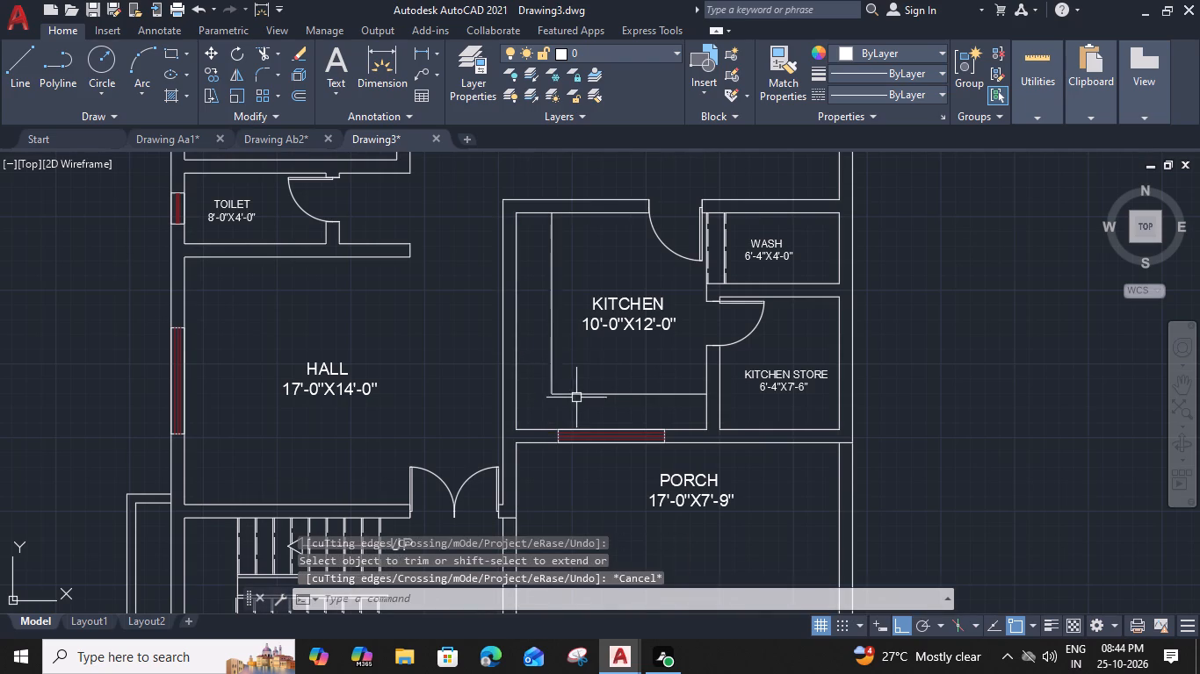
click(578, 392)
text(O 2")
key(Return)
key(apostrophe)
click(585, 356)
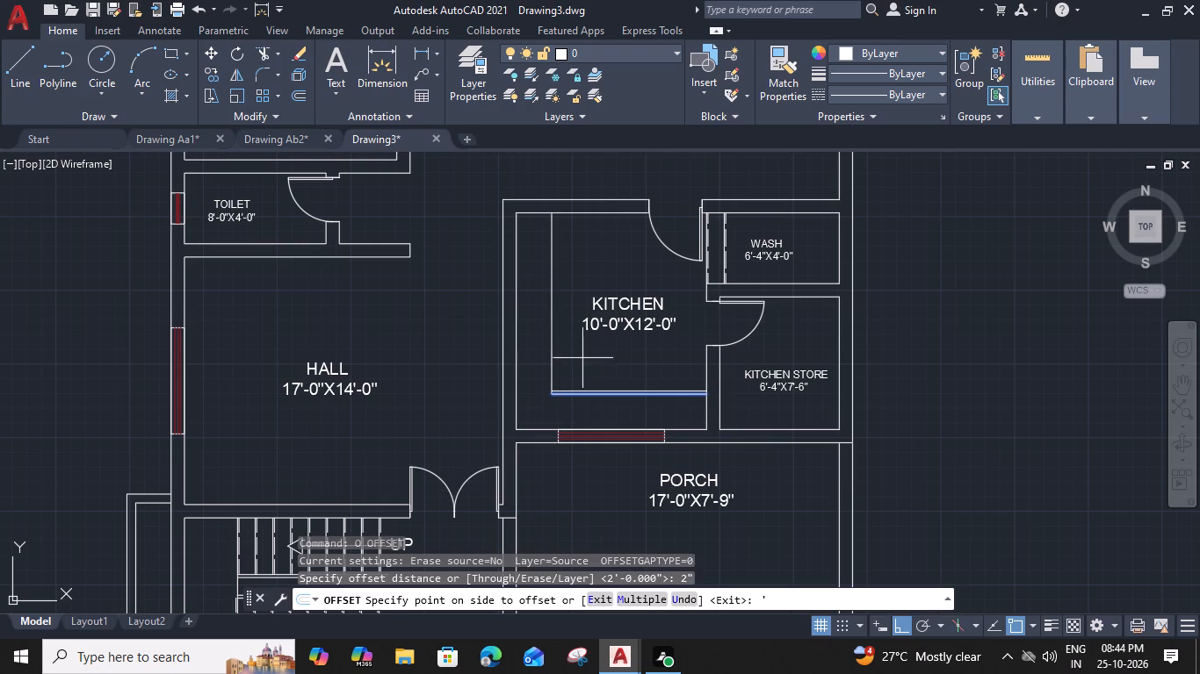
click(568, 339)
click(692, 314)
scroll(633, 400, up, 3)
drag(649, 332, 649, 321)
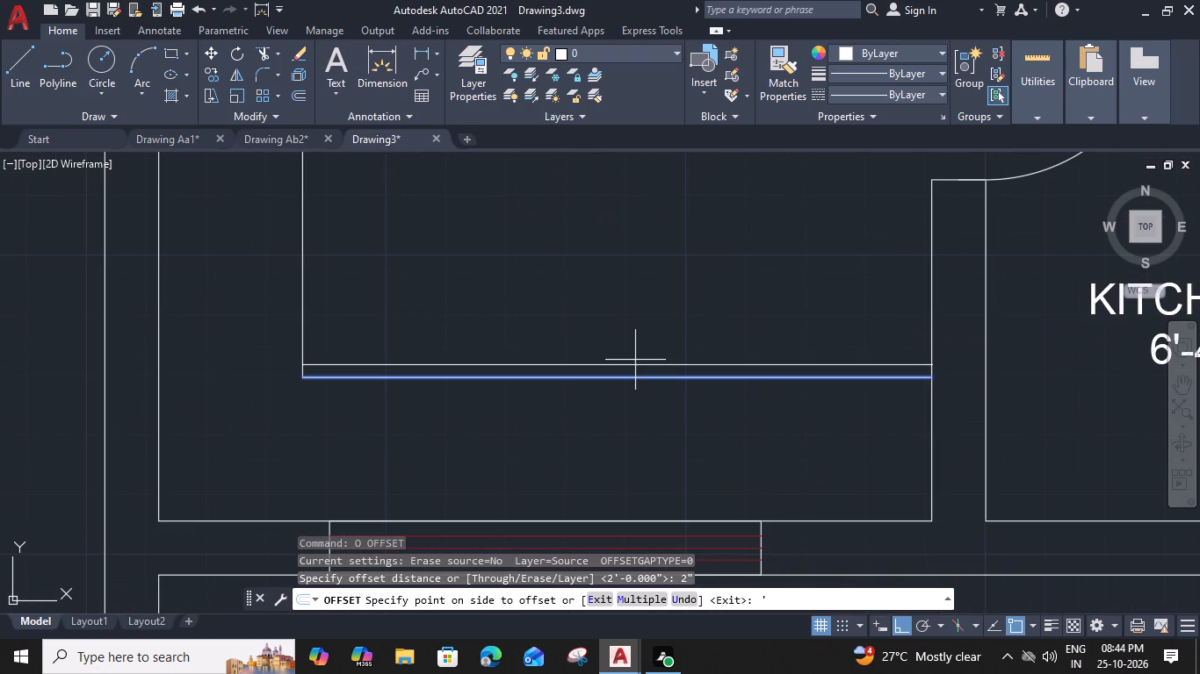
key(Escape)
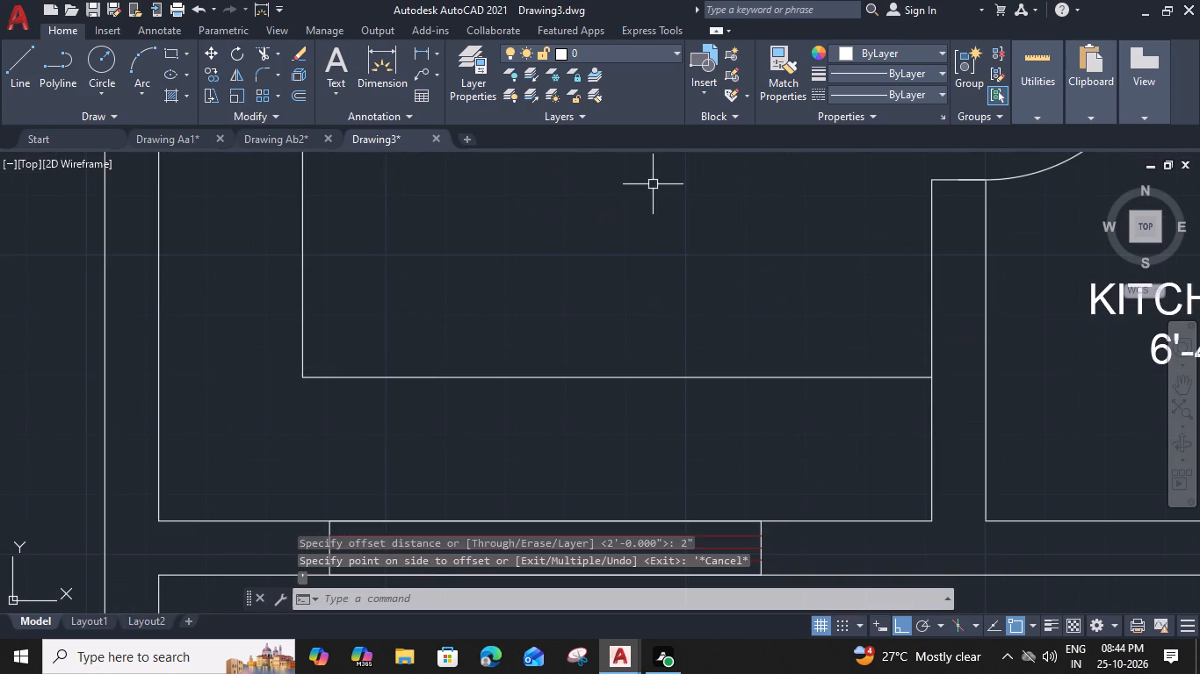
Offset the kitchen counter's horizontal and vertical front lines 2" towards the room's interior.
click(649, 380)
text(O 2")
key(Return)
click(626, 249)
middle_drag(497, 306, 508, 376)
click(313, 341)
click(423, 352)
key(Escape)
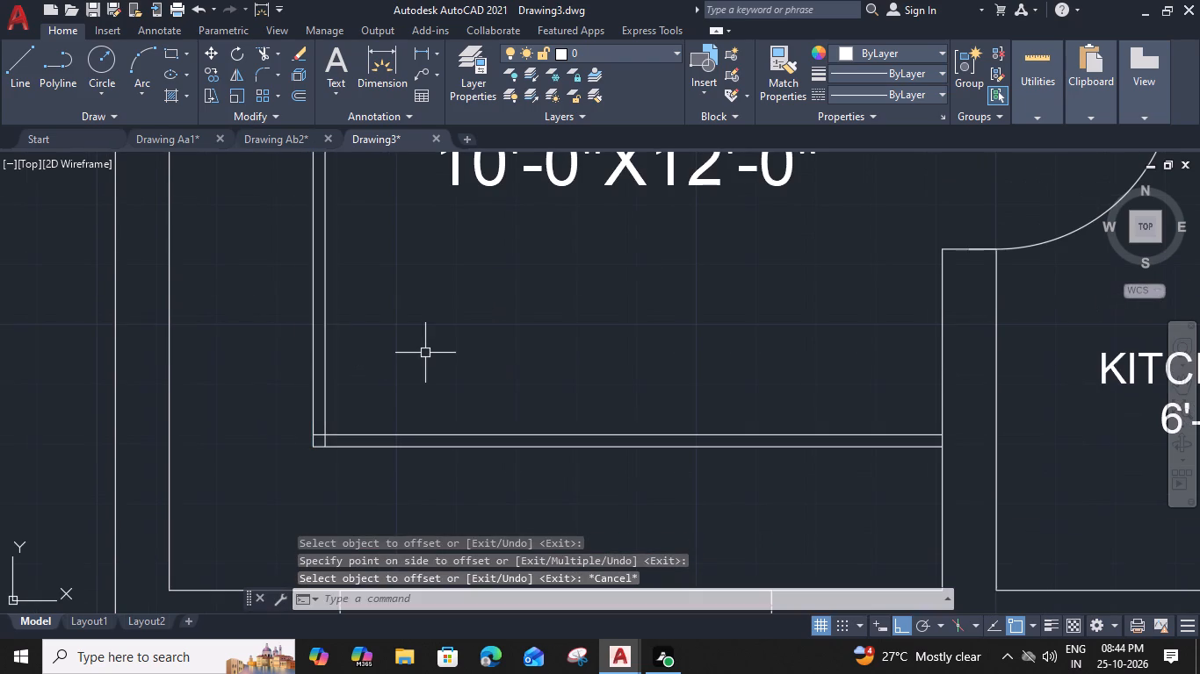
Trim the overlapping ends of the two 2" offset lines at the kitchen counter's corner.
text(TR)
key(space)
scroll(313, 452, up, 2)
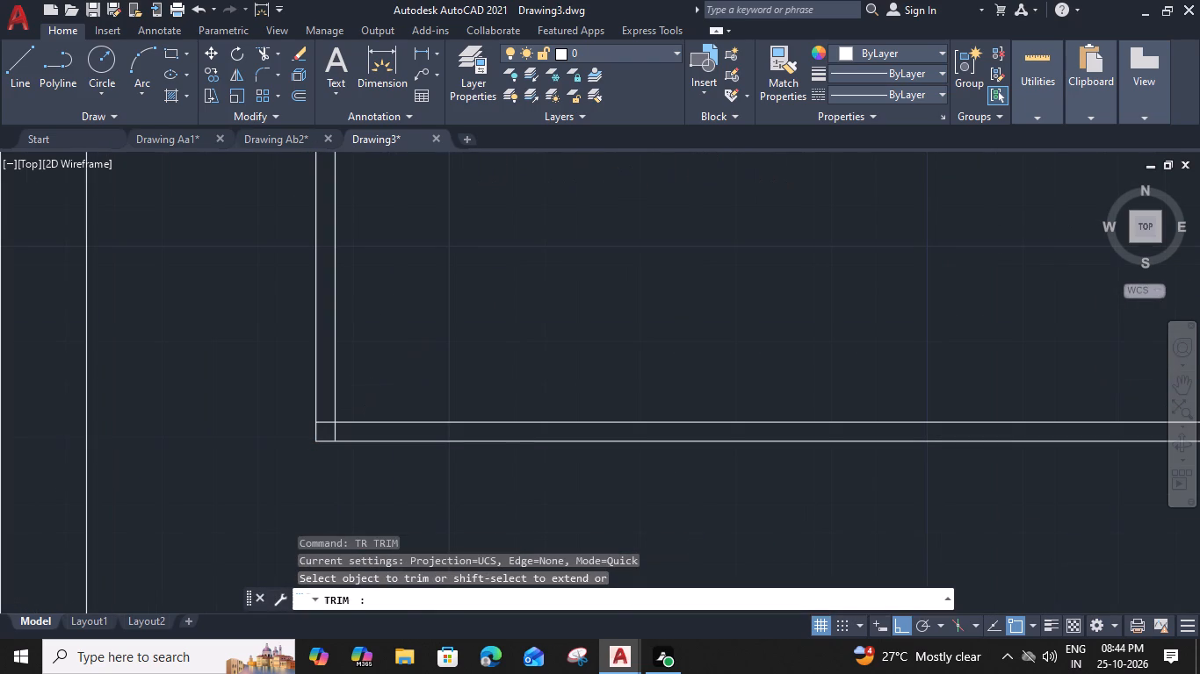
click(322, 427)
click(334, 430)
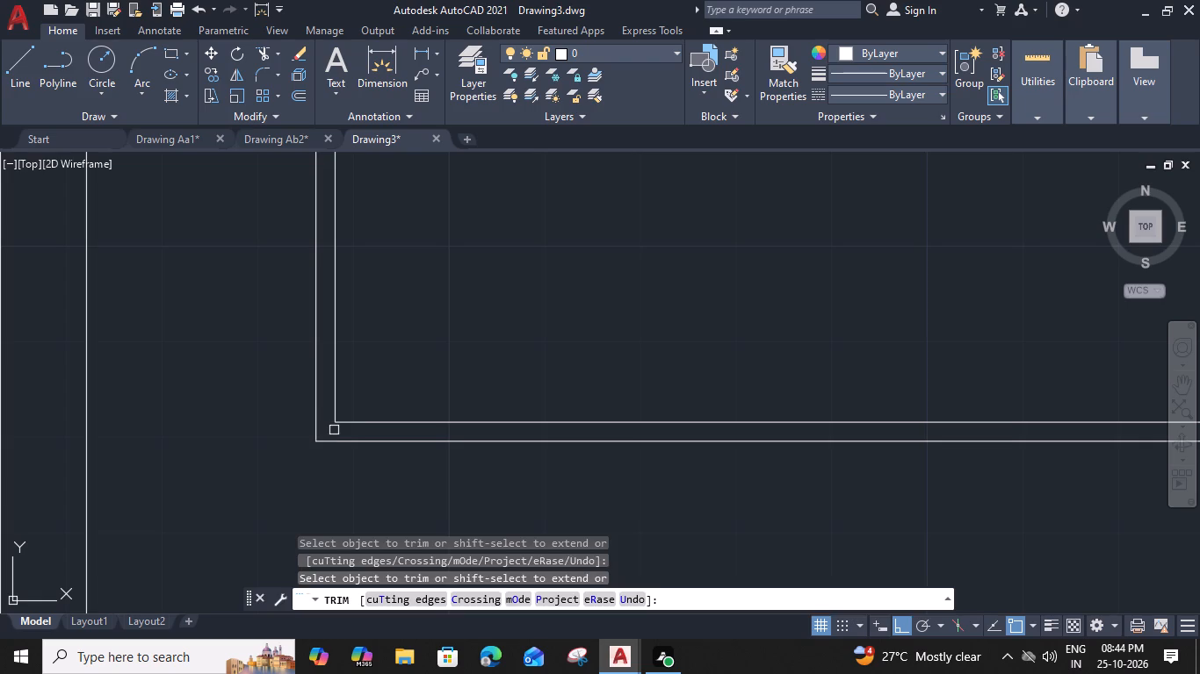
key(Escape)
Set the linetype of the two inner kitchen counter lines to ACAD_ISO02W100.
click(343, 410)
click(332, 424)
scroll(490, 283, down, 1)
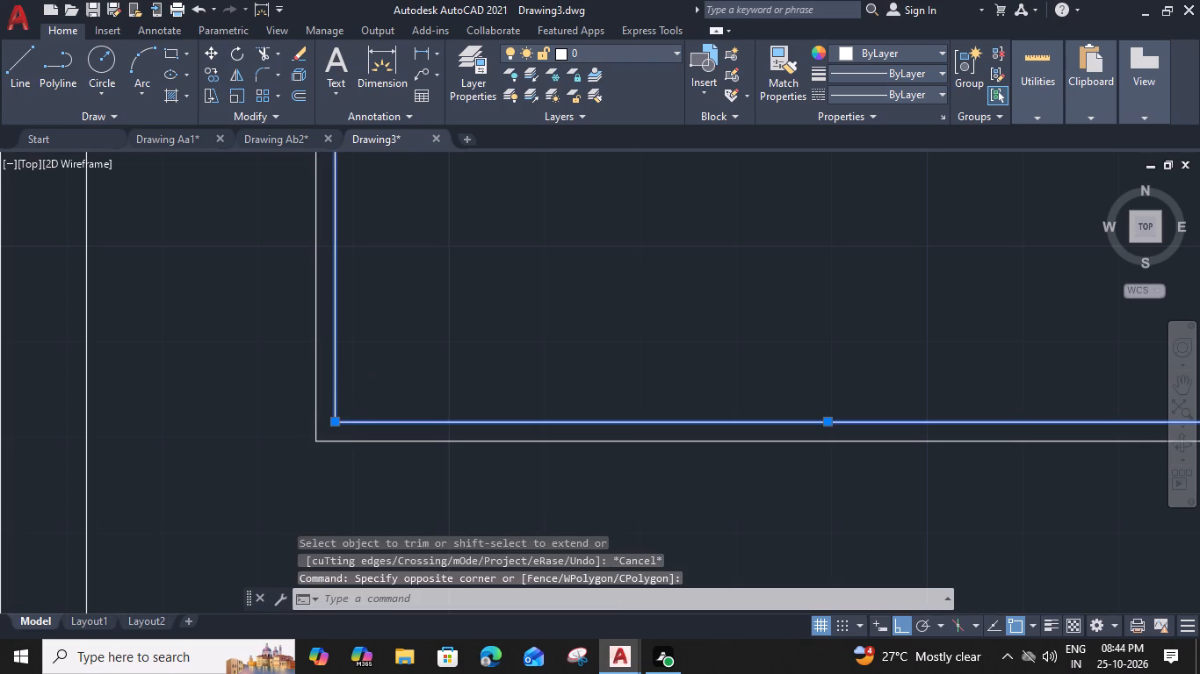
click(944, 94)
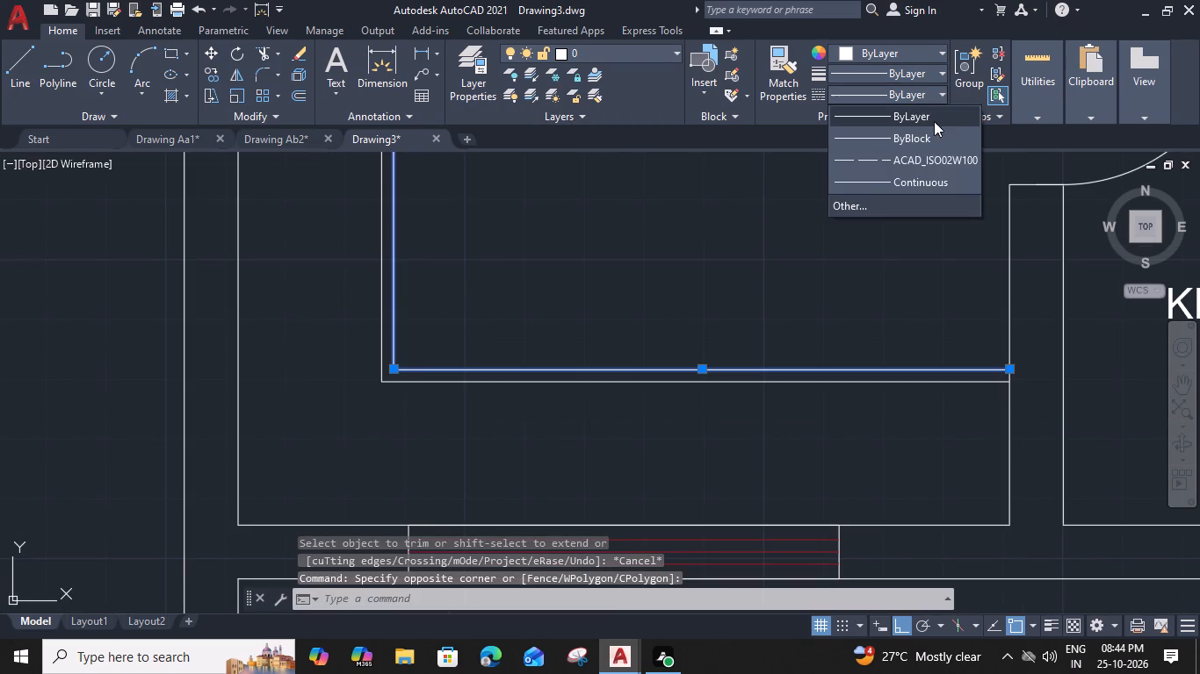
click(905, 167)
key(Escape)
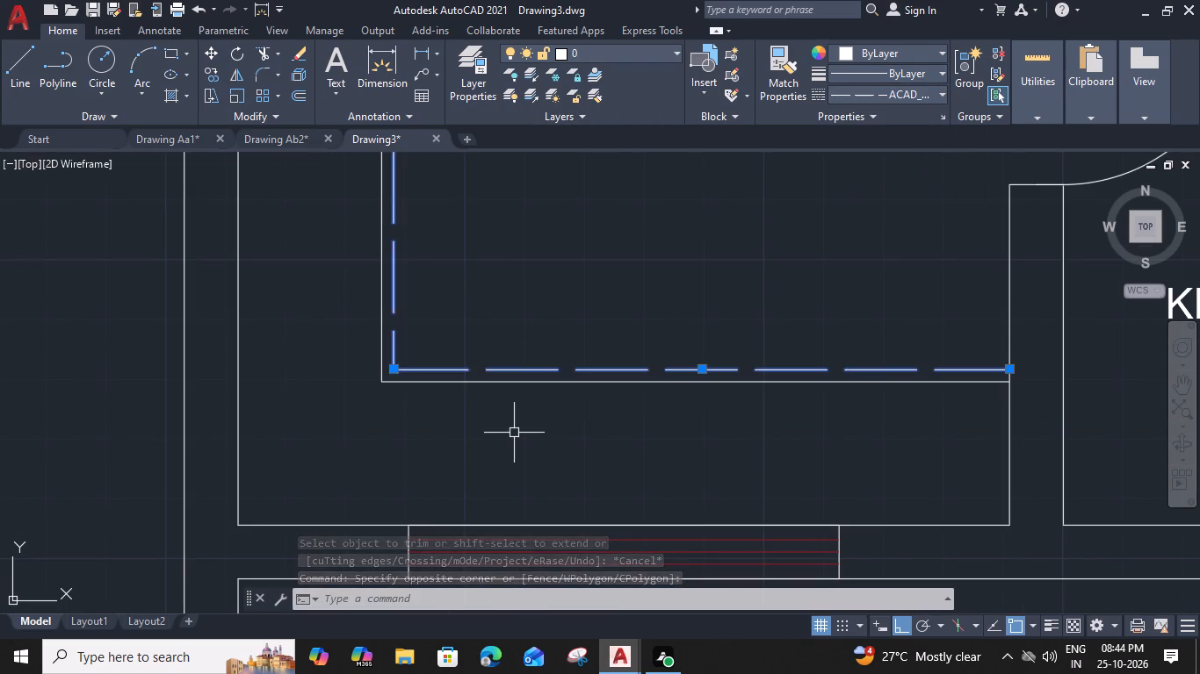
Look over the kitchen counter and the upper rooms of the floor plan.
scroll(503, 341, down, 2)
middle_drag(555, 332, 531, 433)
middle_drag(481, 295, 522, 421)
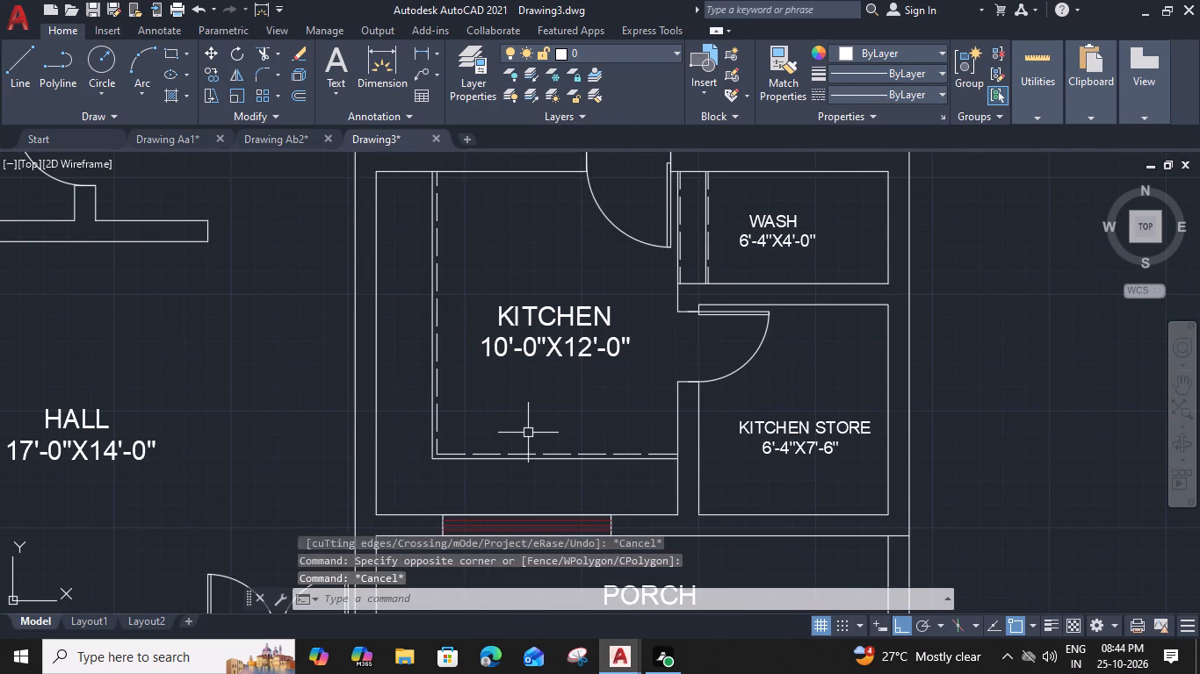
middle_drag(522, 421, 484, 334)
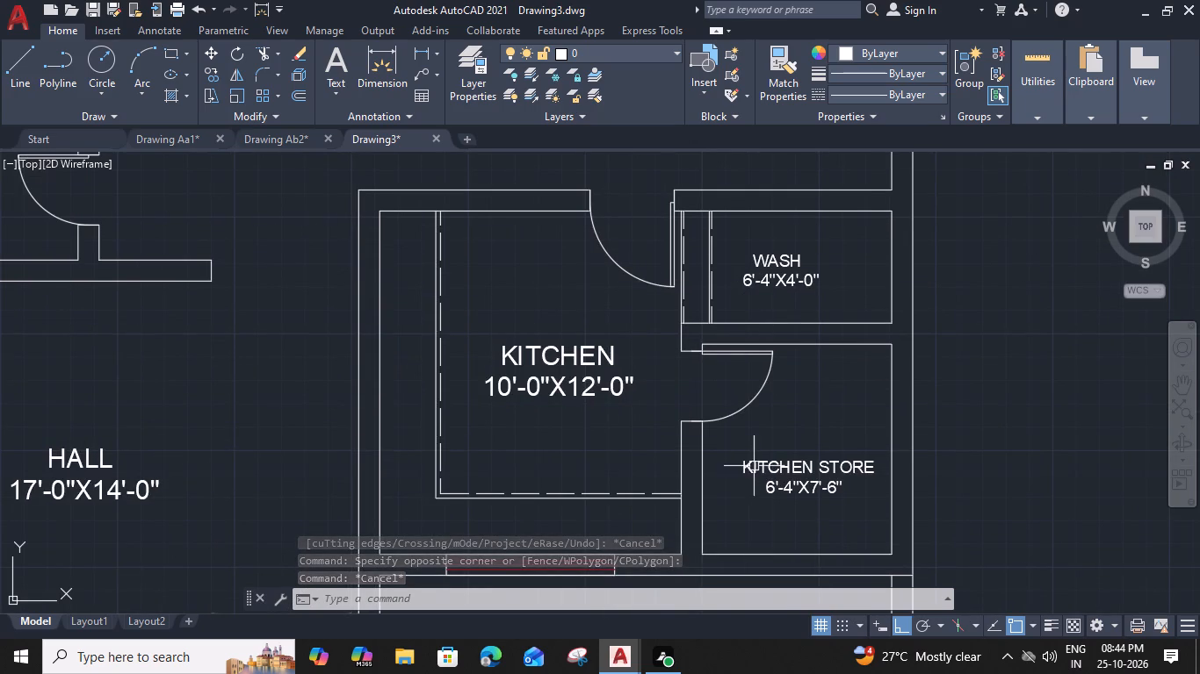
middle_drag(755, 466, 763, 465)
middle_drag(544, 438, 577, 459)
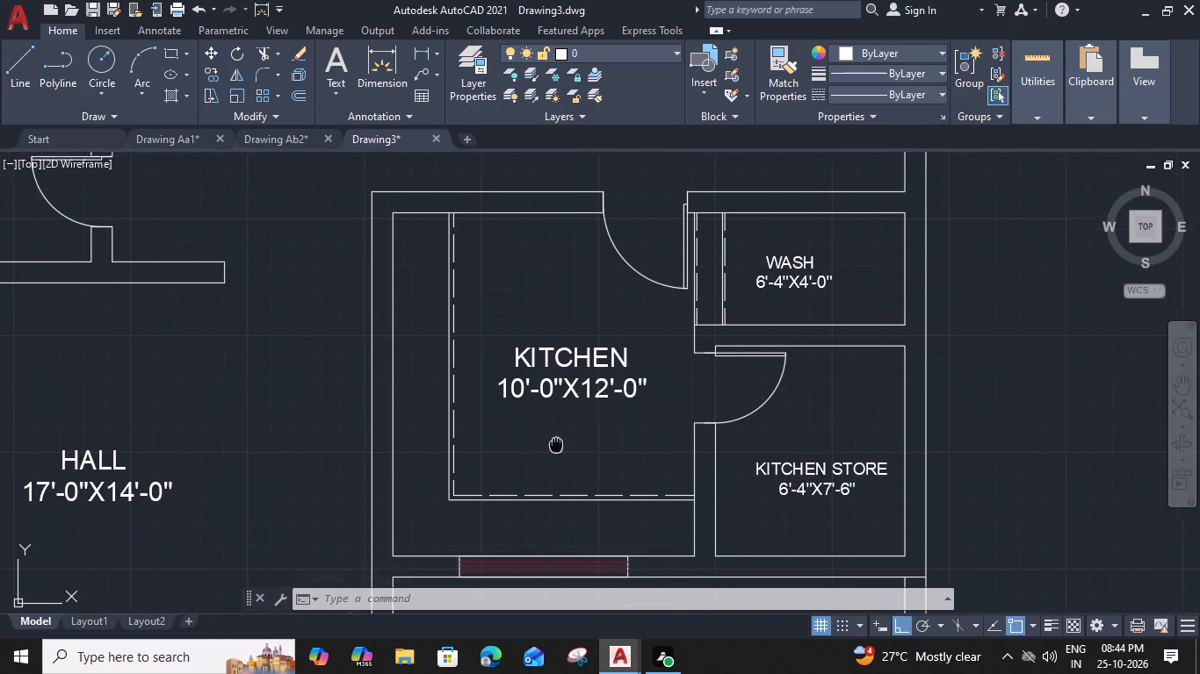
middle_drag(577, 459, 600, 475)
middle_drag(339, 288, 647, 462)
scroll(415, 417, down, 2)
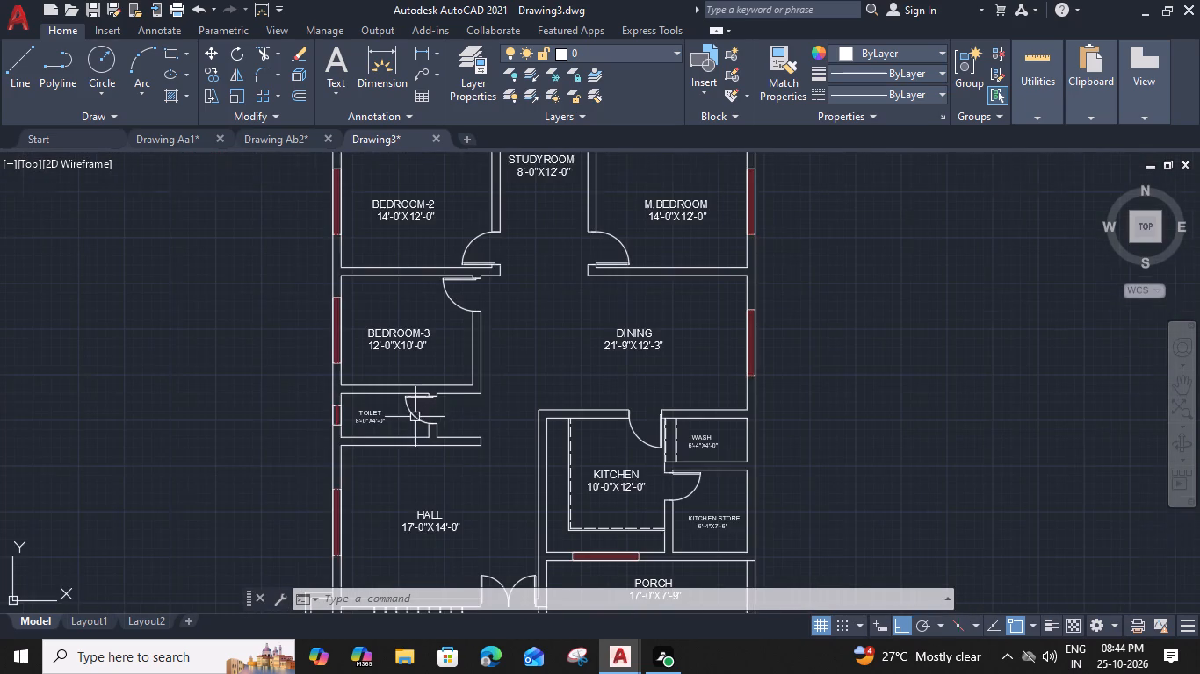
middle_drag(507, 361, 474, 492)
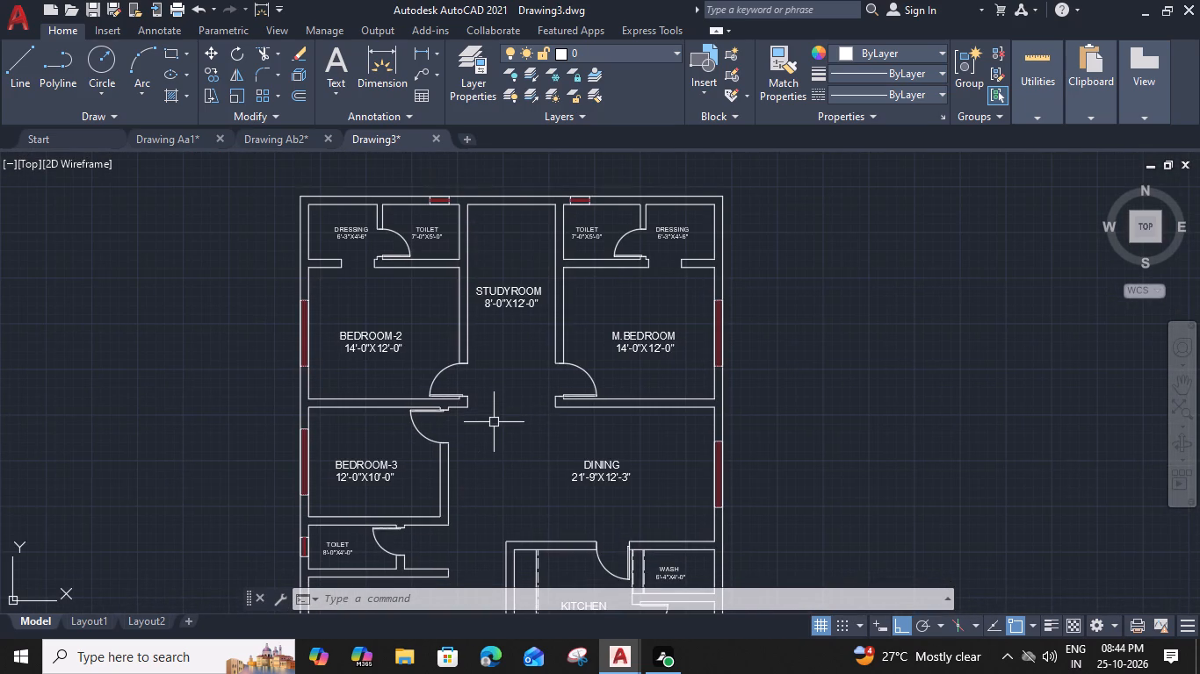
middle_drag(521, 445, 519, 404)
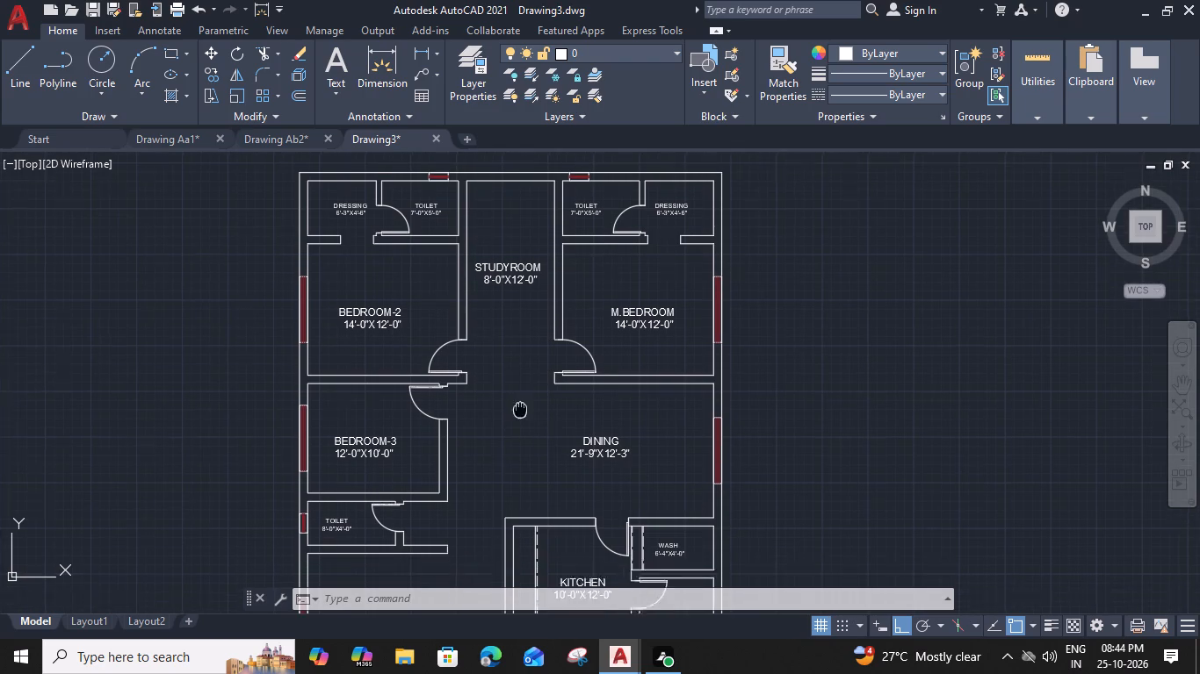
middle_drag(519, 404, 517, 371)
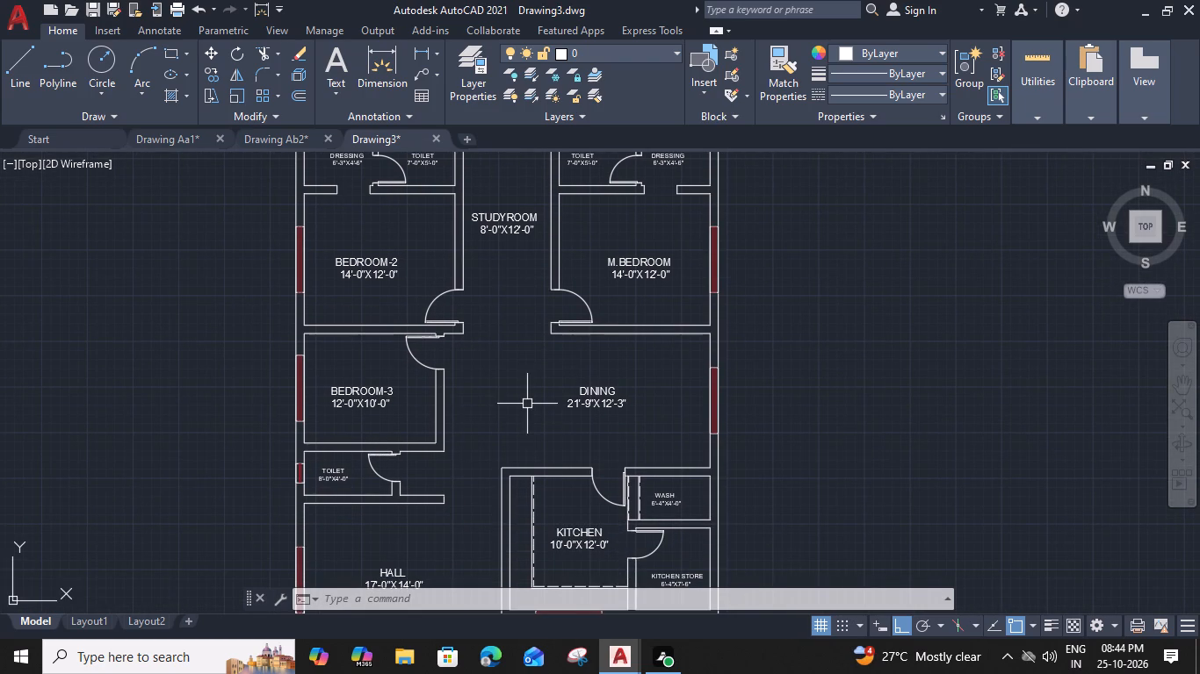
Insert a Toilet - Imperial block from the architectural tool palette in the open space between BEDROOM-3 and DINING.
key(ctrl+3)
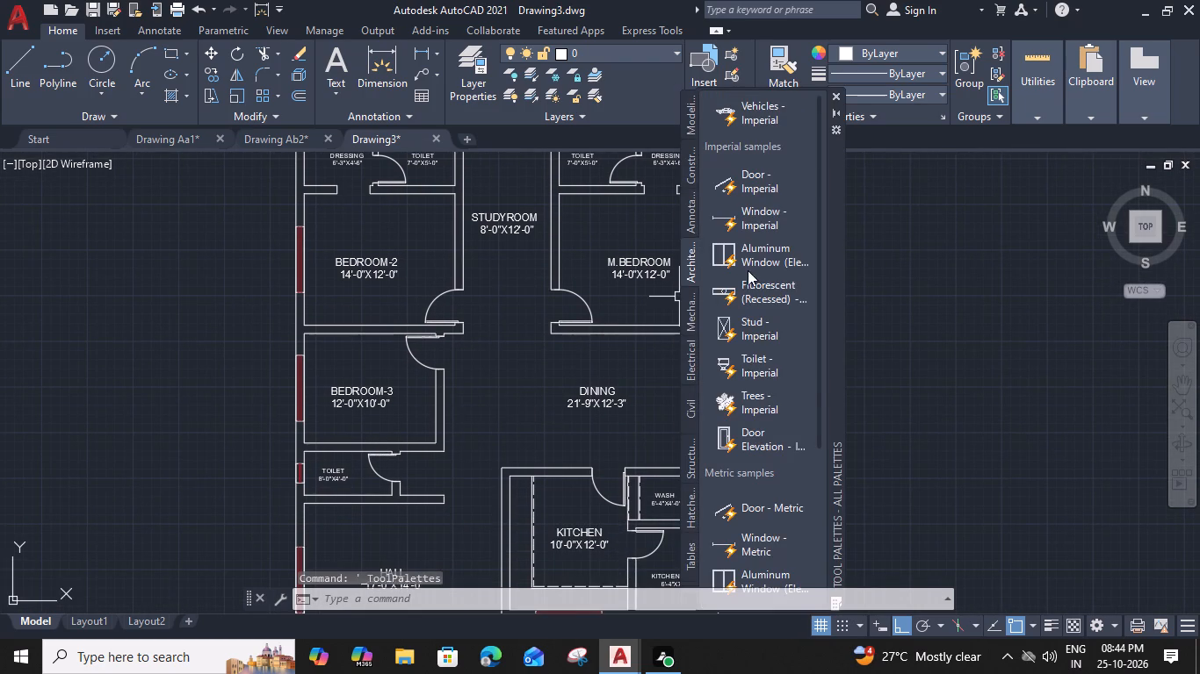
click(747, 355)
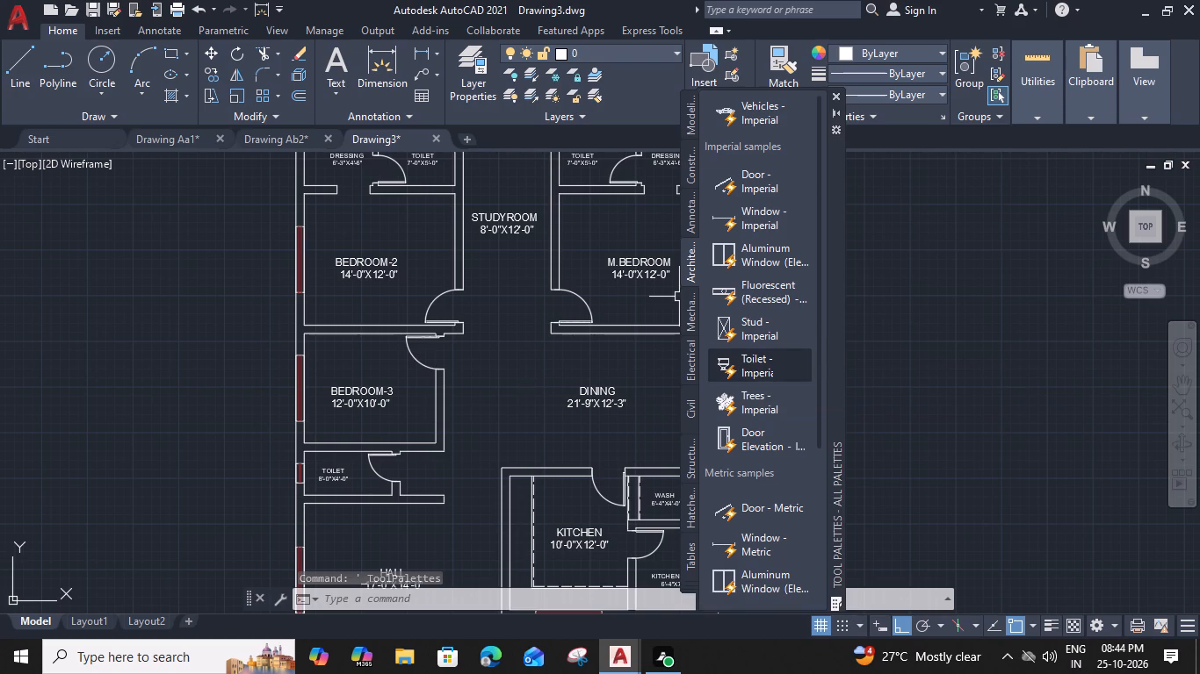
click(482, 394)
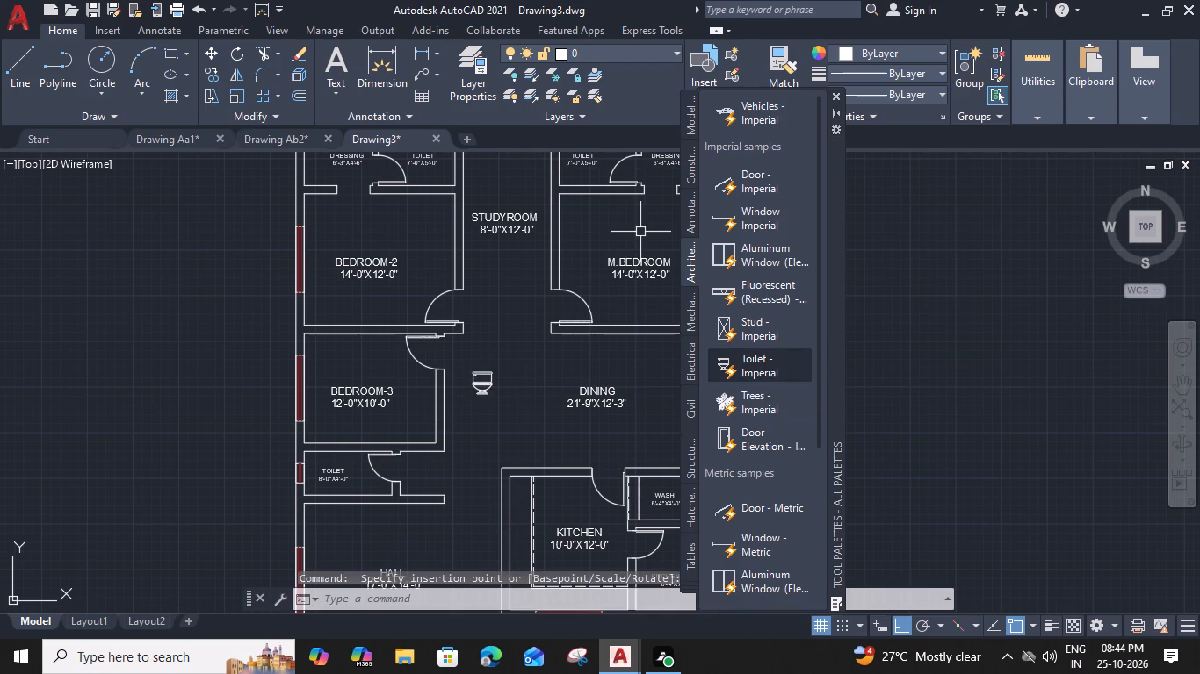
click(837, 94)
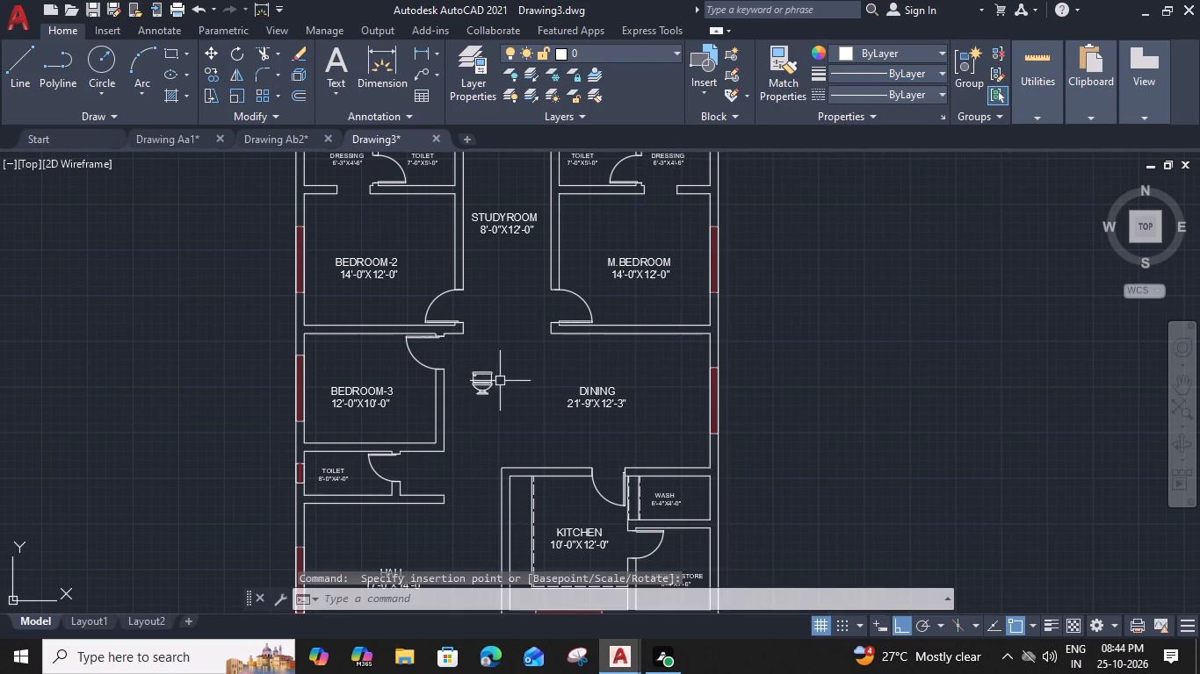
Switch the inserted toilet block to its Elongated (Plan) view.
click(485, 385)
click(466, 399)
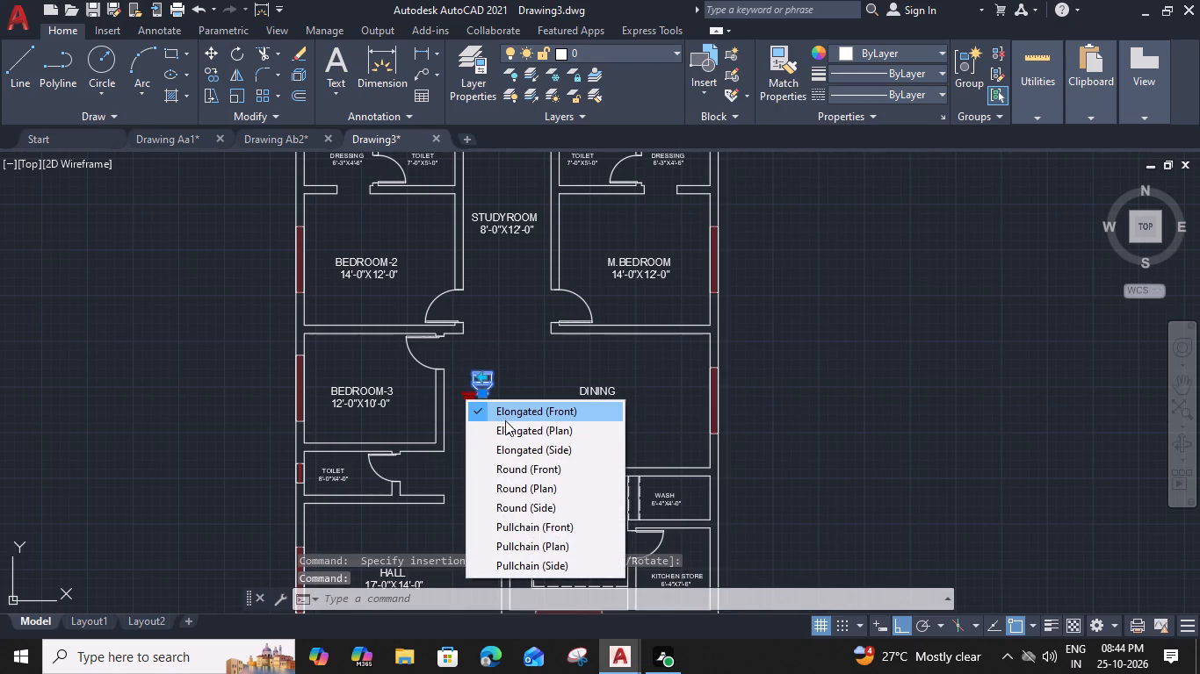
click(505, 425)
Copy the toilet fixture by its tank's back midpoint onto the top walls of the two upper 7'-0"X5'-0" toilets.
text(CO)
key(space)
scroll(492, 383, up, 2)
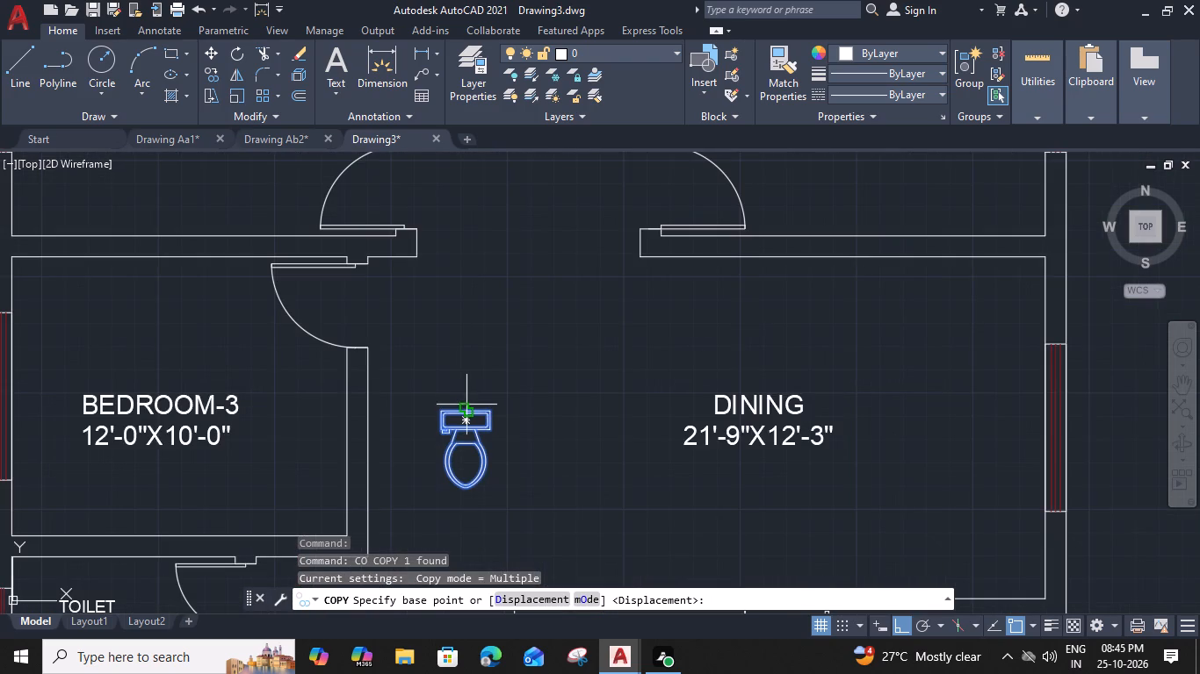
scroll(466, 410, up, 2)
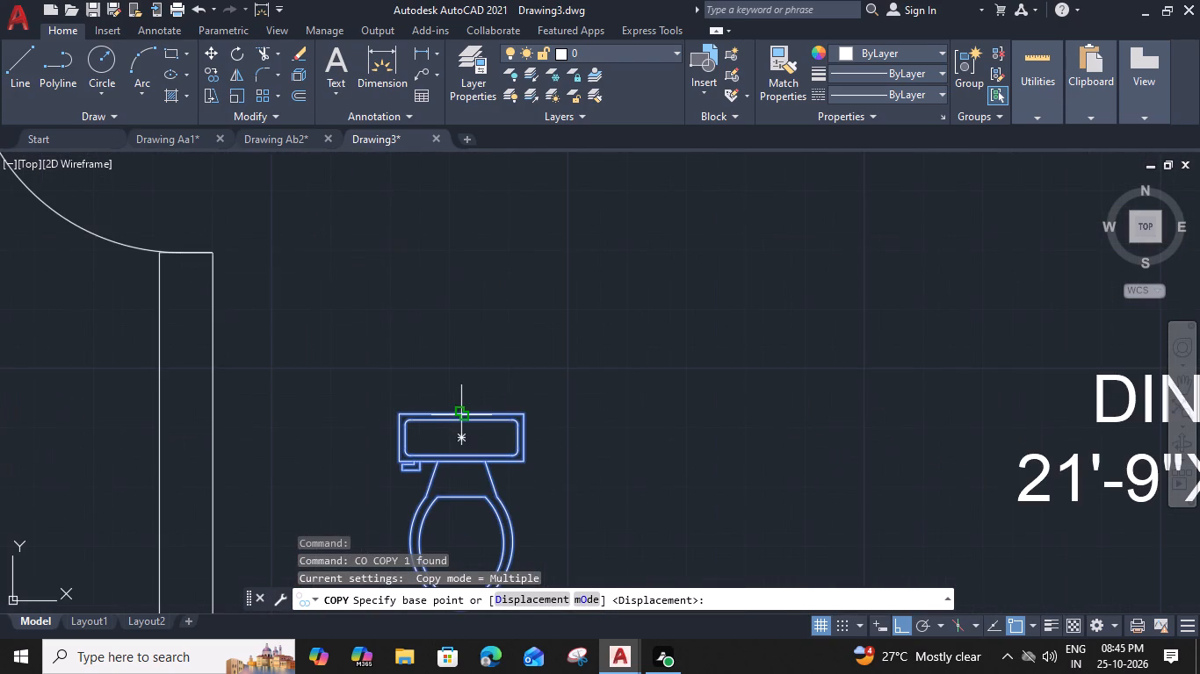
click(461, 415)
scroll(461, 415, down, 3)
middle_drag(466, 348, 576, 562)
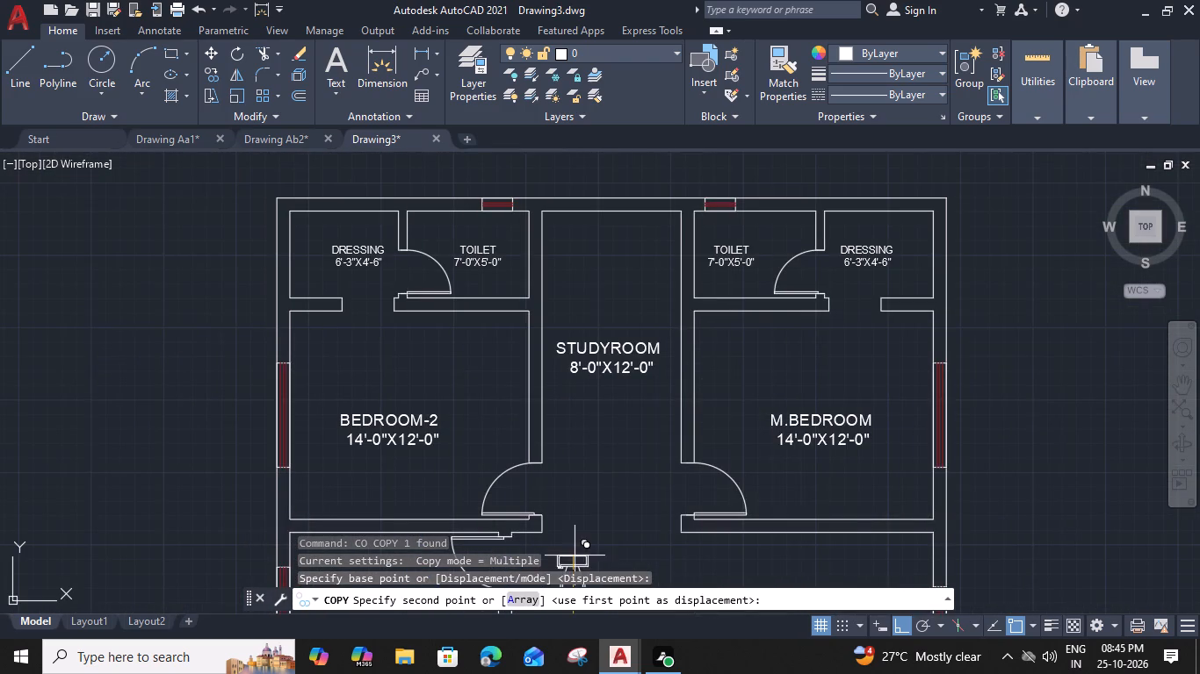
scroll(483, 212, up, 2)
click(483, 212)
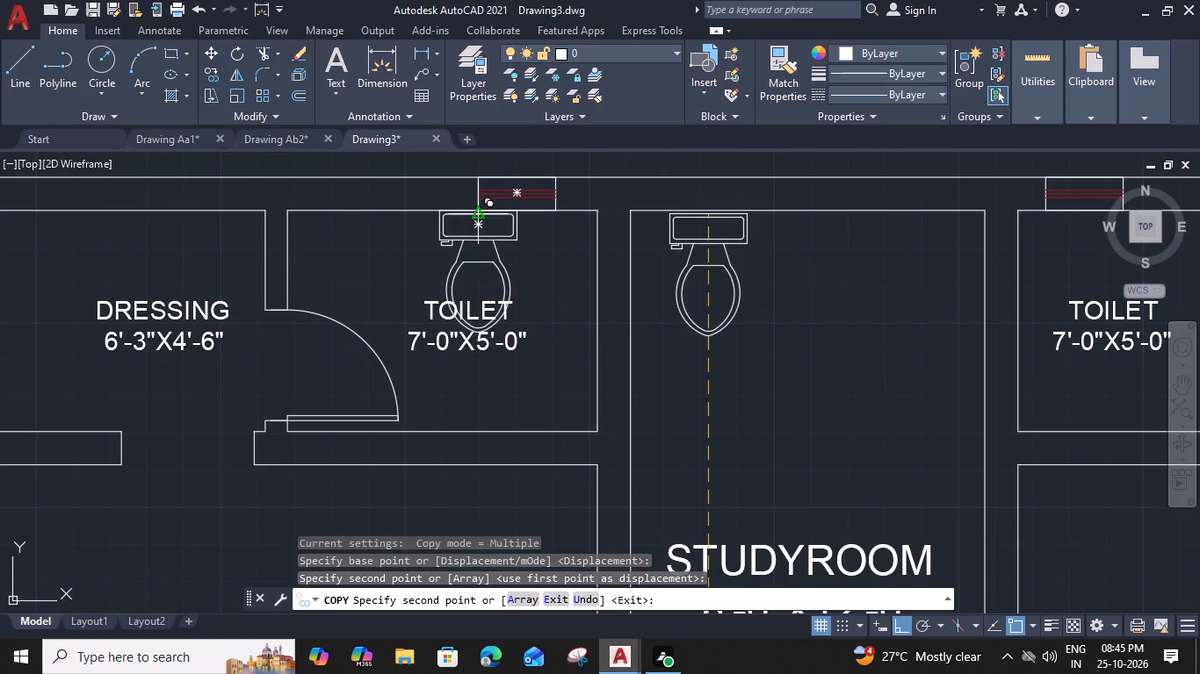
middle_drag(715, 239, 362, 283)
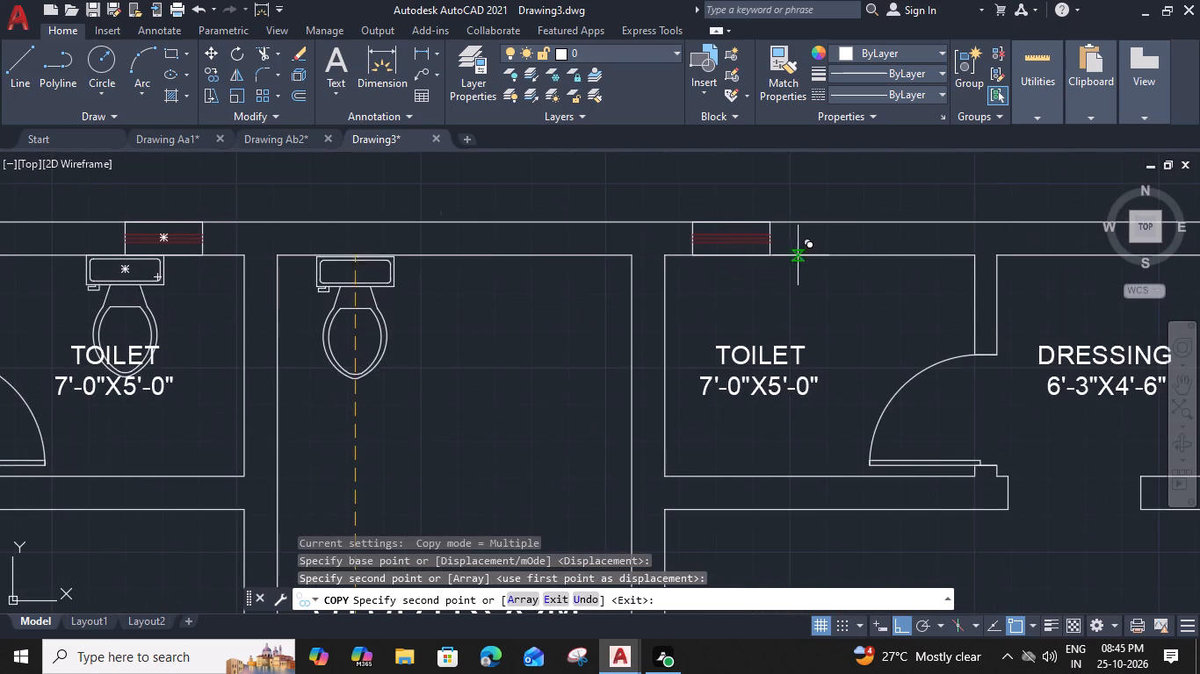
click(768, 255)
Place another copy of the toilet fixture against the top wall of the 8'-0"X4'-0" toilet below BEDROOM-3.
scroll(772, 319, down, 2)
middle_drag(782, 427, 781, 320)
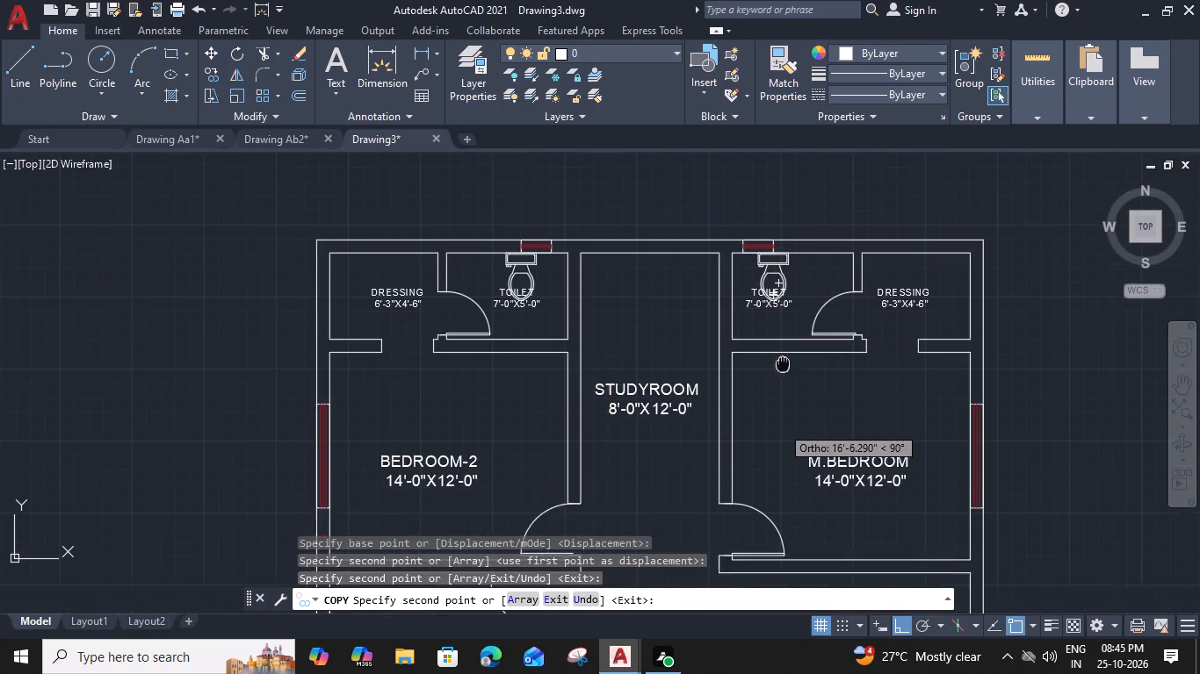
middle_drag(781, 320, 777, 244)
middle_drag(632, 464, 637, 231)
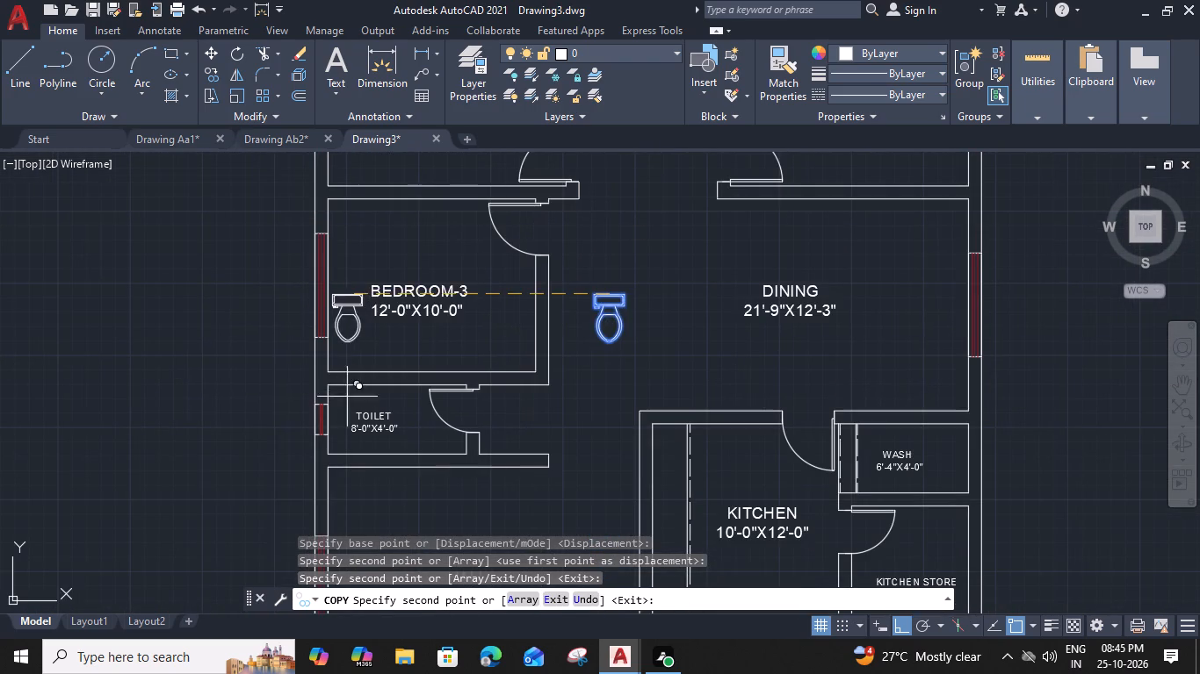
scroll(358, 391, up, 1)
click(365, 383)
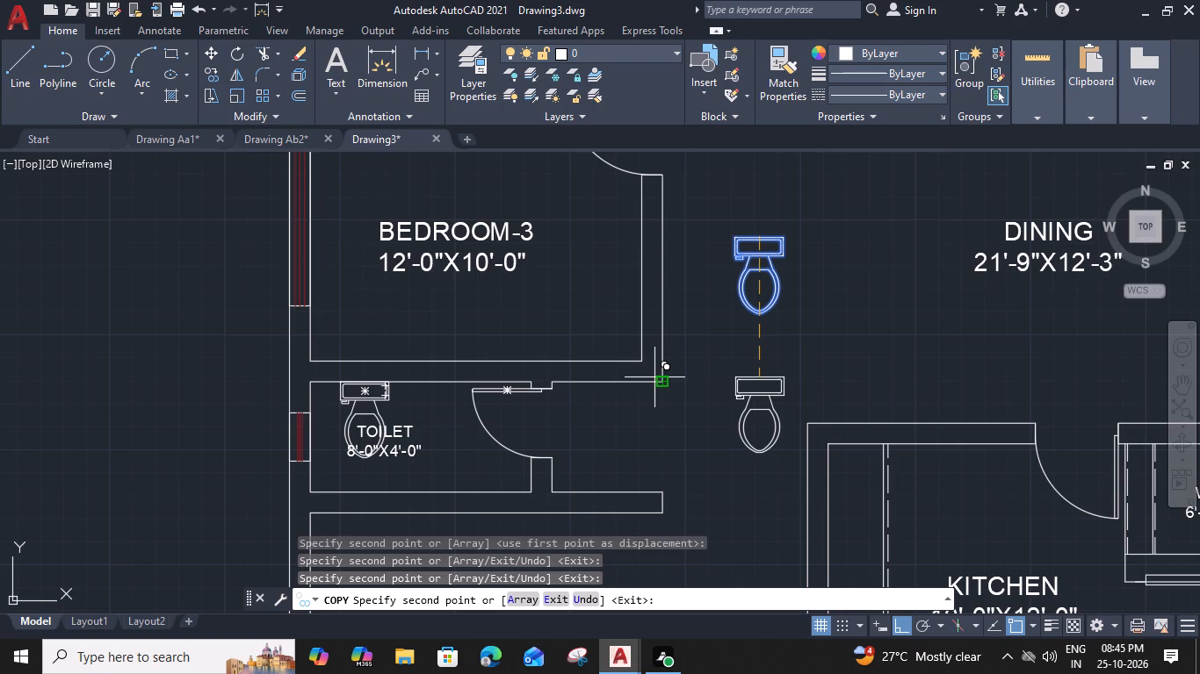
scroll(657, 383, down, 1)
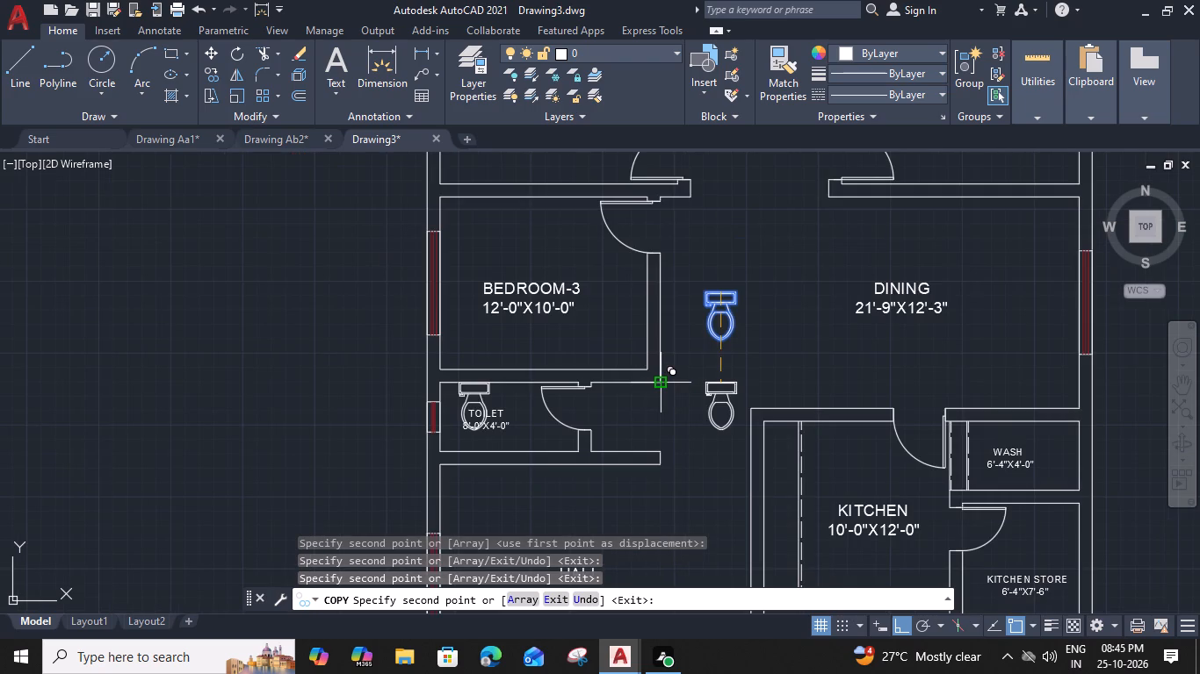
key(Escape)
Delete the original toilet fixture standing in the open space between BEDROOM-3 and DINING.
click(764, 262)
click(719, 350)
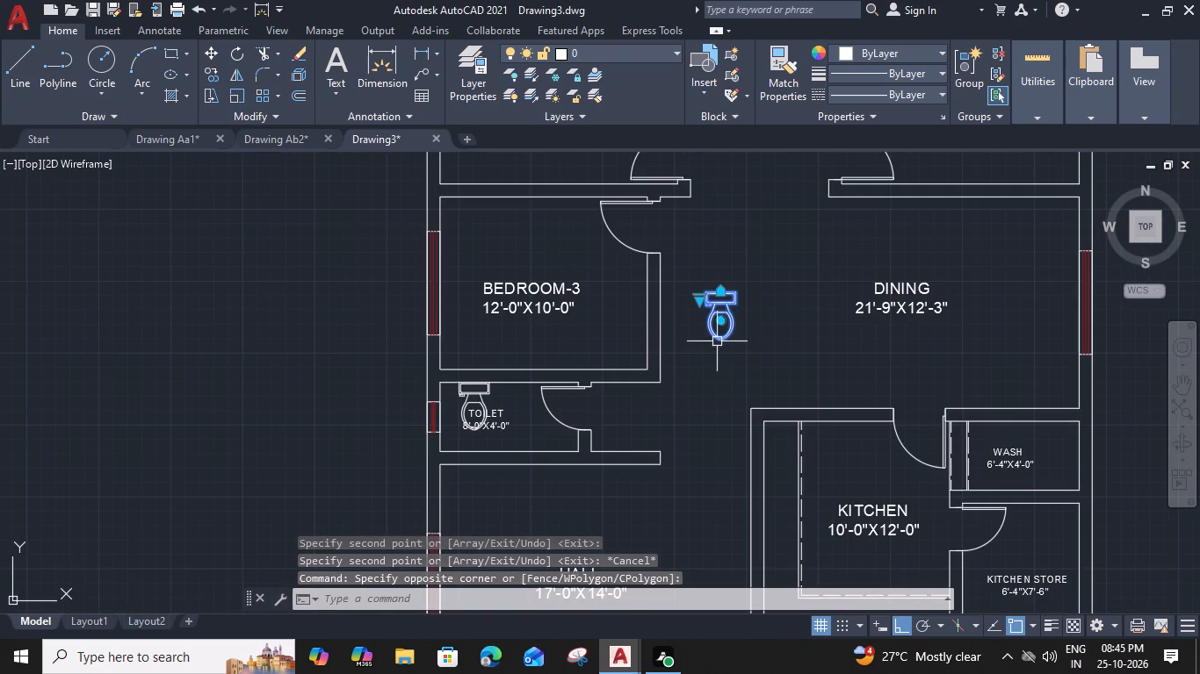
key(Delete)
Move the label of the 8'-0"X4'-0" toilet clear of the fixture, between the fixture and the door.
scroll(497, 430, up, 2)
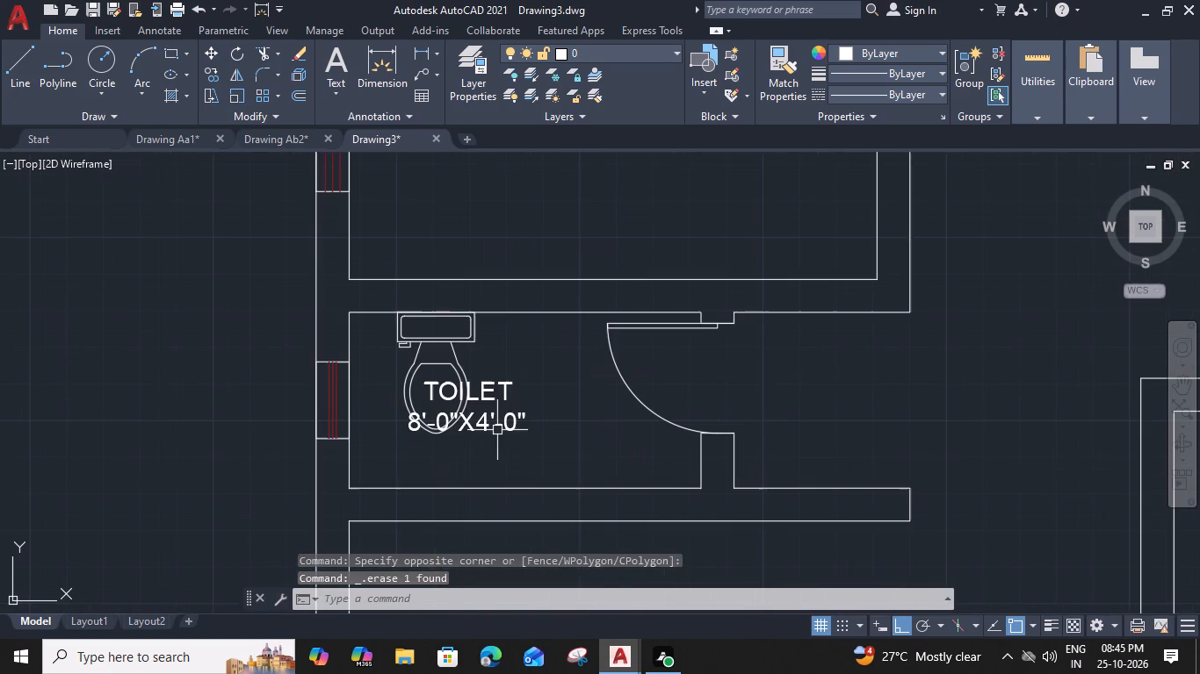
click(502, 426)
text(M)
key(space)
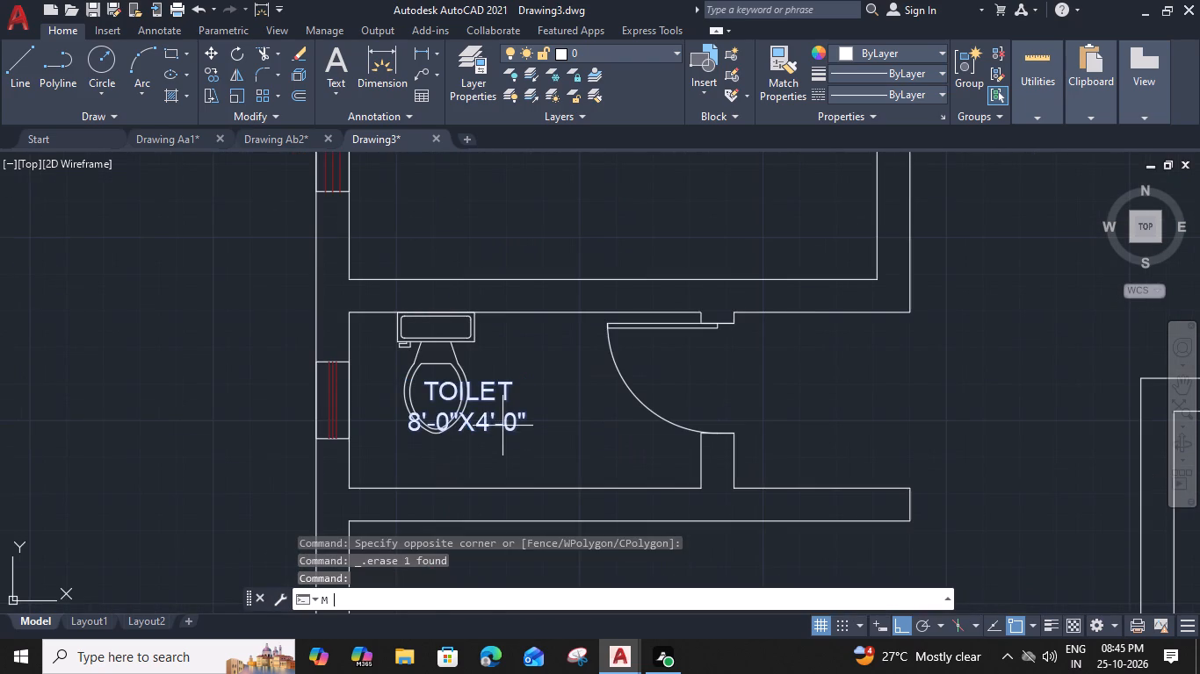
click(526, 432)
click(604, 440)
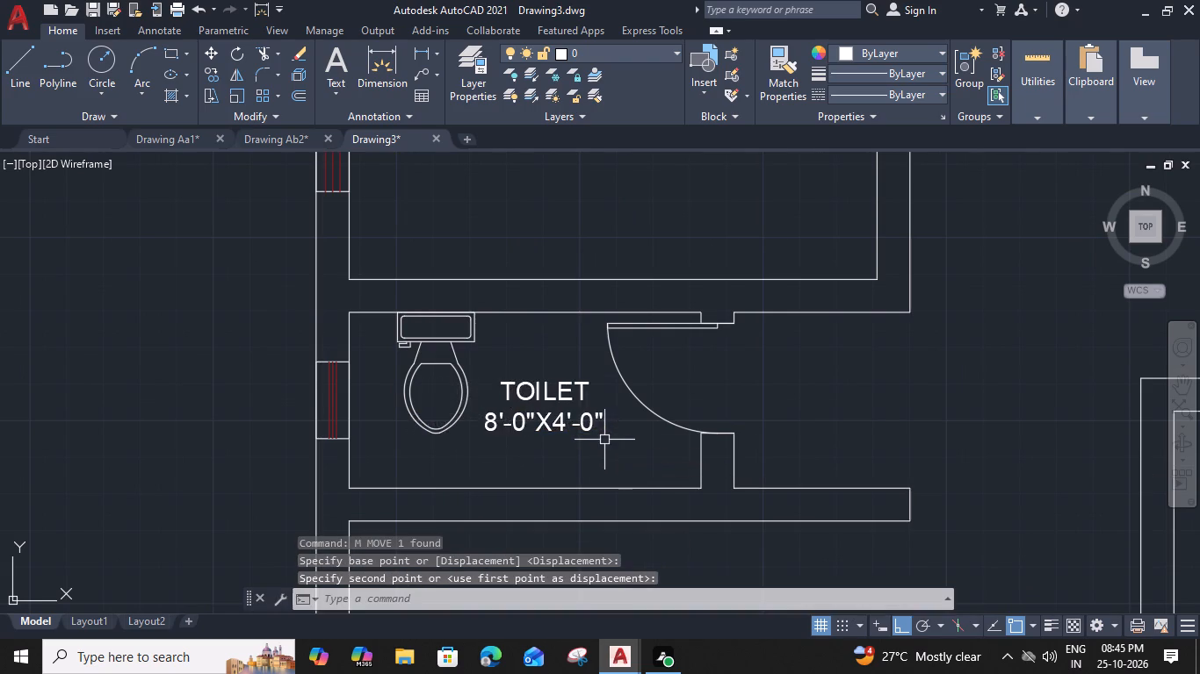
Move the TOILET 7'-0"X5'-0" label above BEDROOM-2 straight down, clear of the toilet fixture.
scroll(604, 440, down, 3)
middle_drag(729, 328, 690, 533)
middle_drag(620, 309, 620, 479)
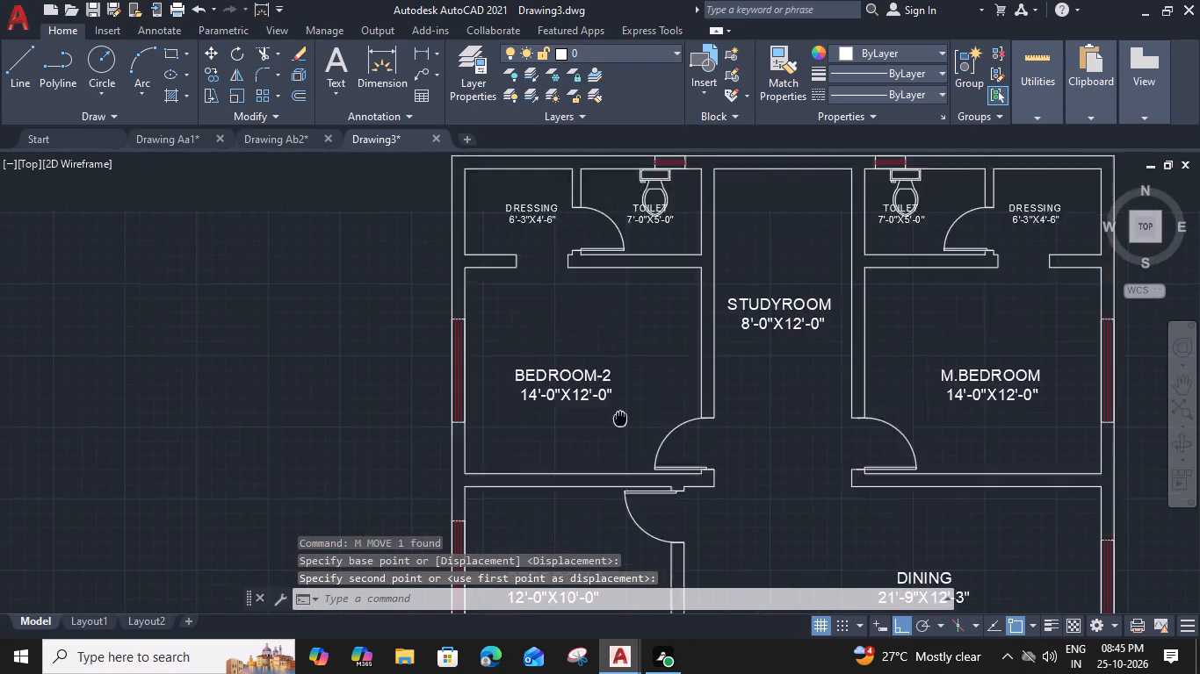
middle_drag(620, 479, 621, 591)
scroll(625, 423, up, 2)
click(711, 431)
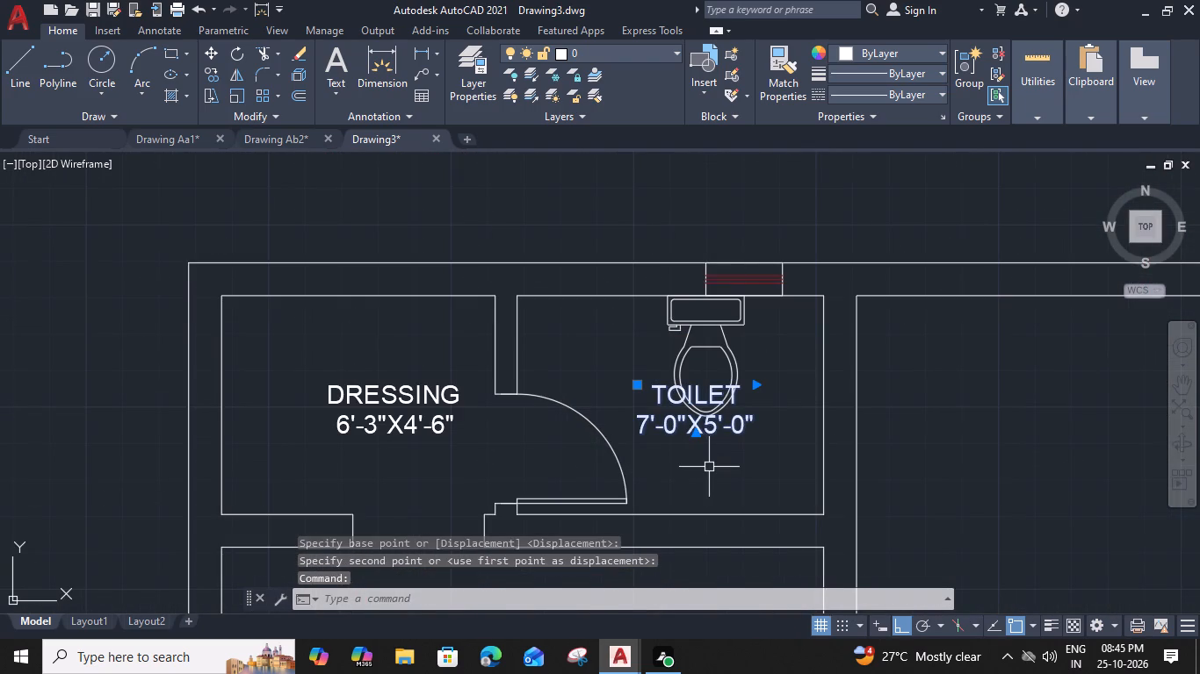
text(M)
key(space)
click(755, 434)
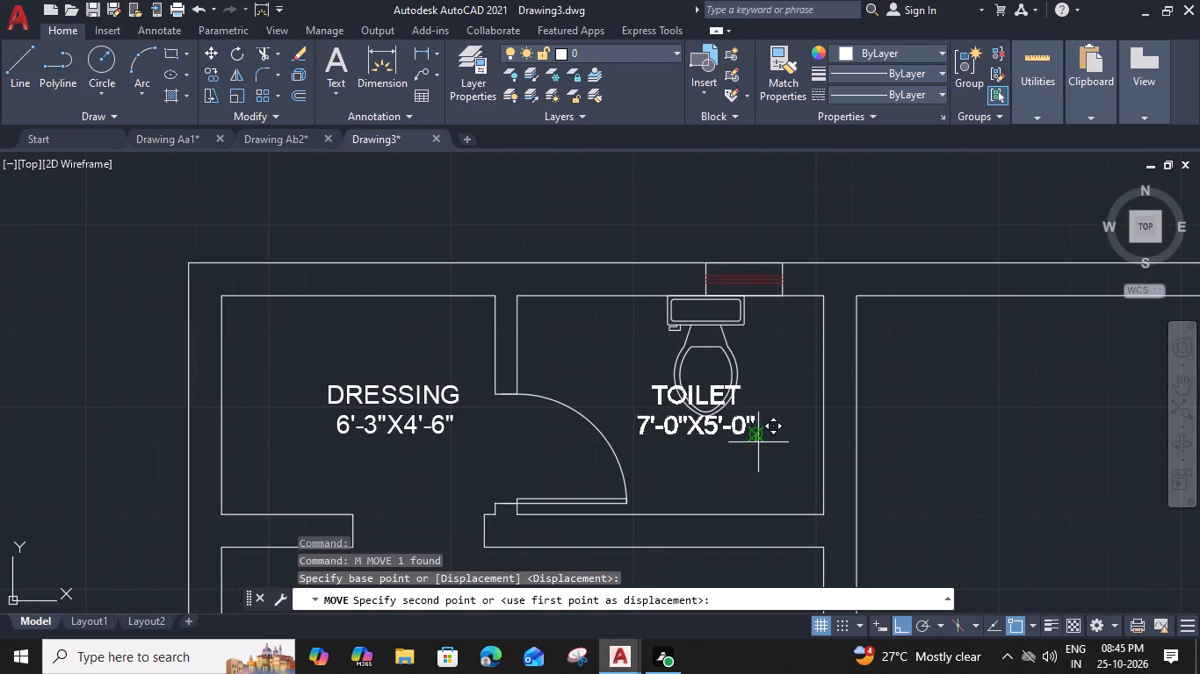
click(773, 484)
Move the TOILET 7'-0"X5'-0" label above M.BEDROOM straight down, clear of the toilet fixture.
scroll(773, 484, down, 2)
middle_drag(857, 508, 617, 476)
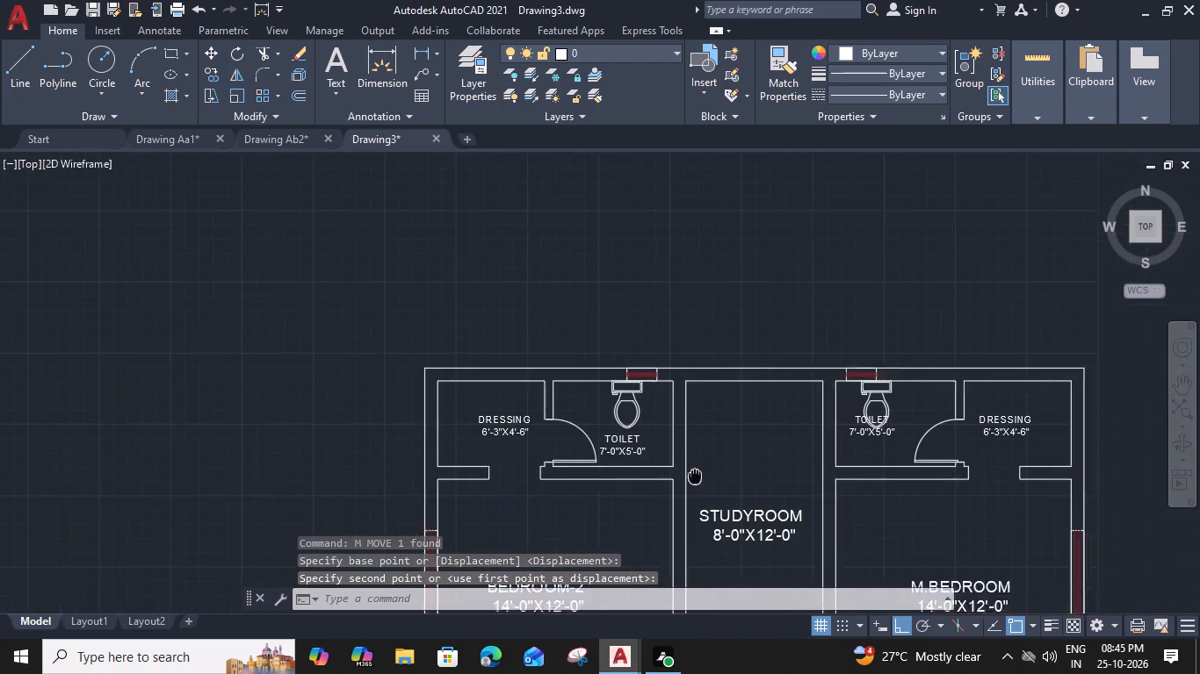
middle_drag(617, 476, 508, 470)
scroll(638, 438, up, 2)
click(607, 411)
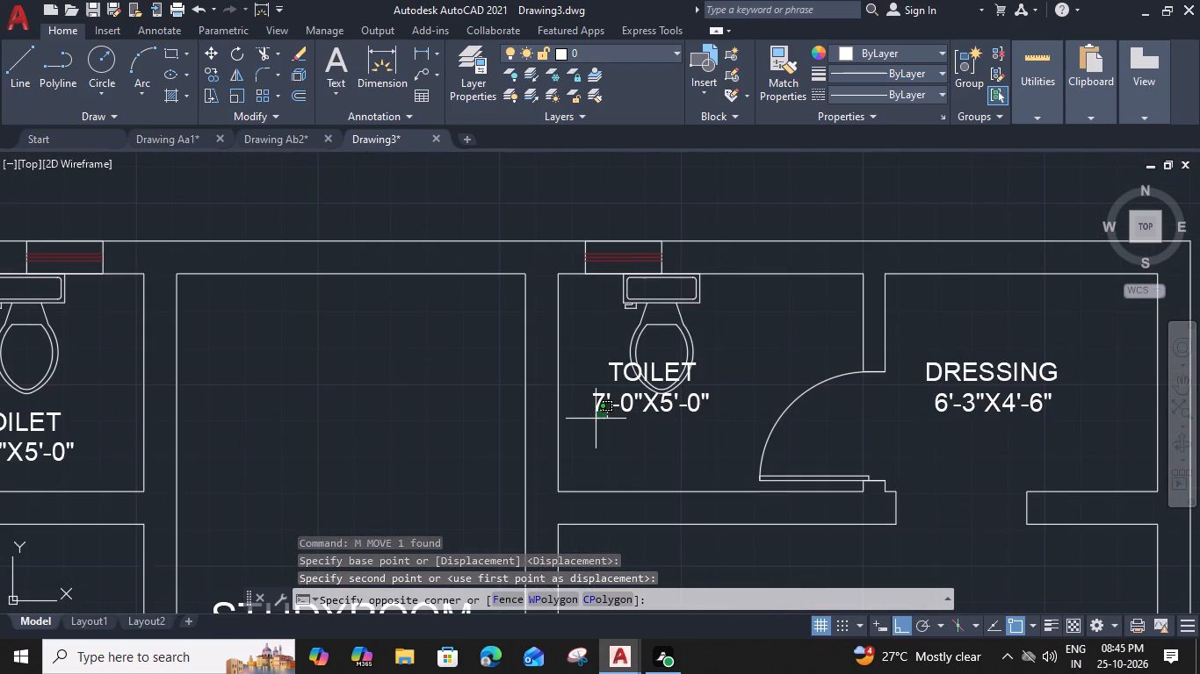
click(590, 396)
text(M)
key(space)
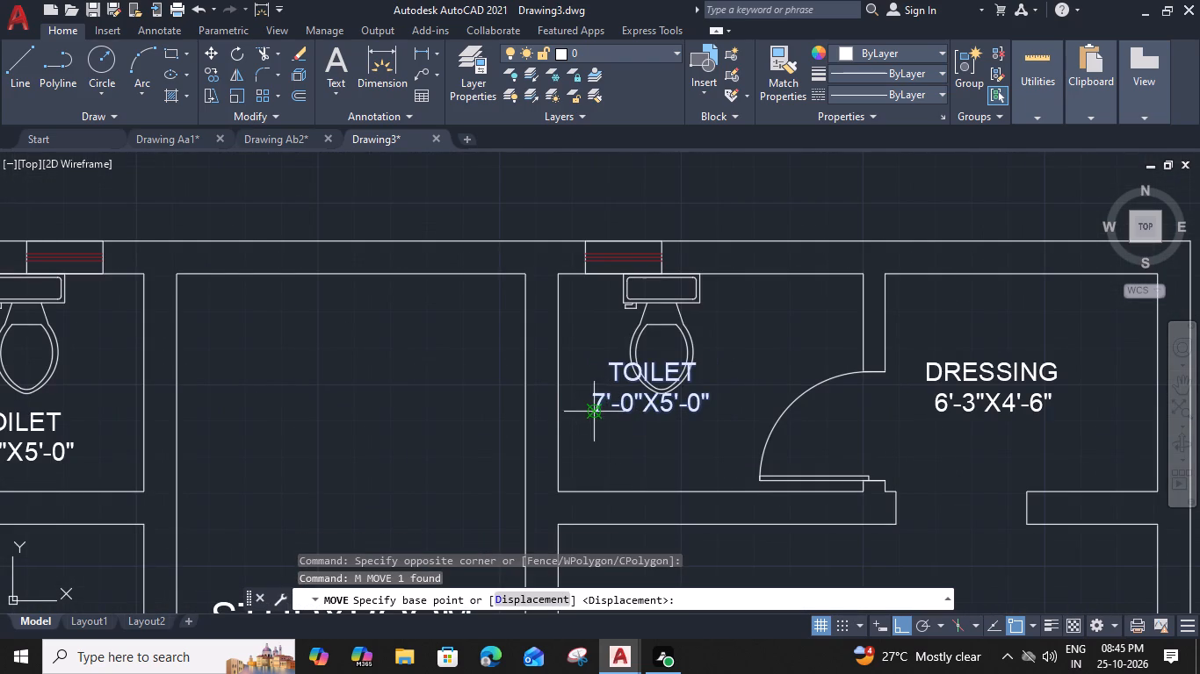
click(590, 417)
click(594, 469)
Look over the floor plan from the upper toilets down to the hall, kitchen and staircase.
scroll(594, 469, down, 2)
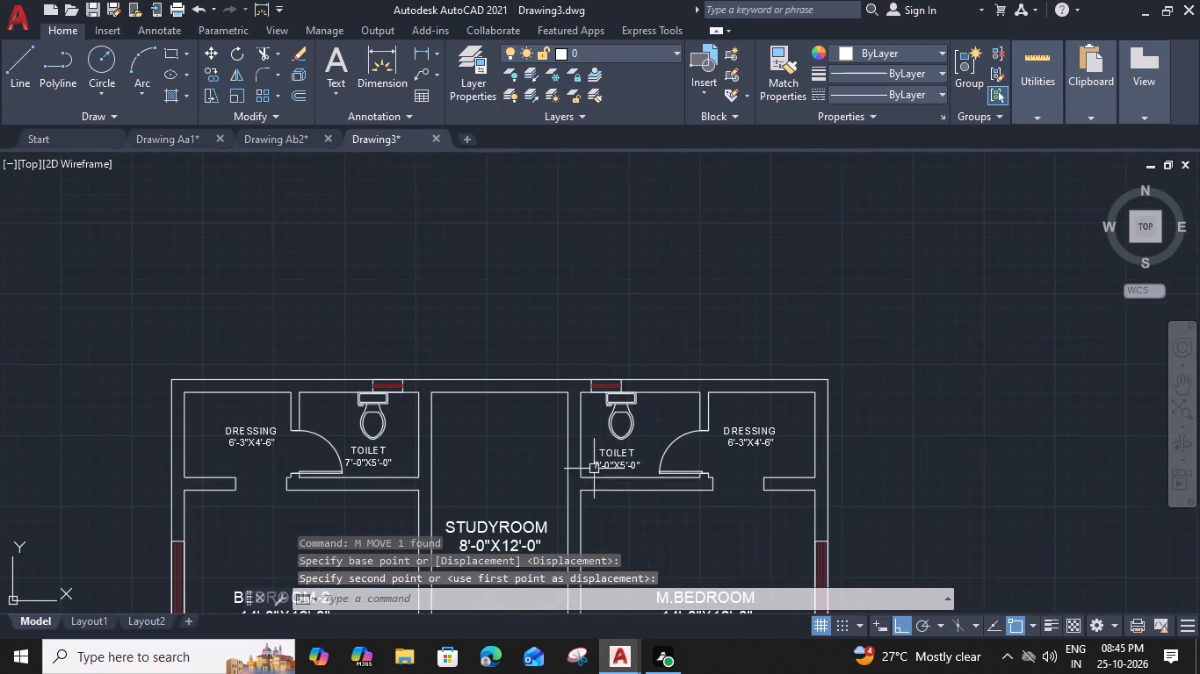
middle_drag(527, 487, 580, 308)
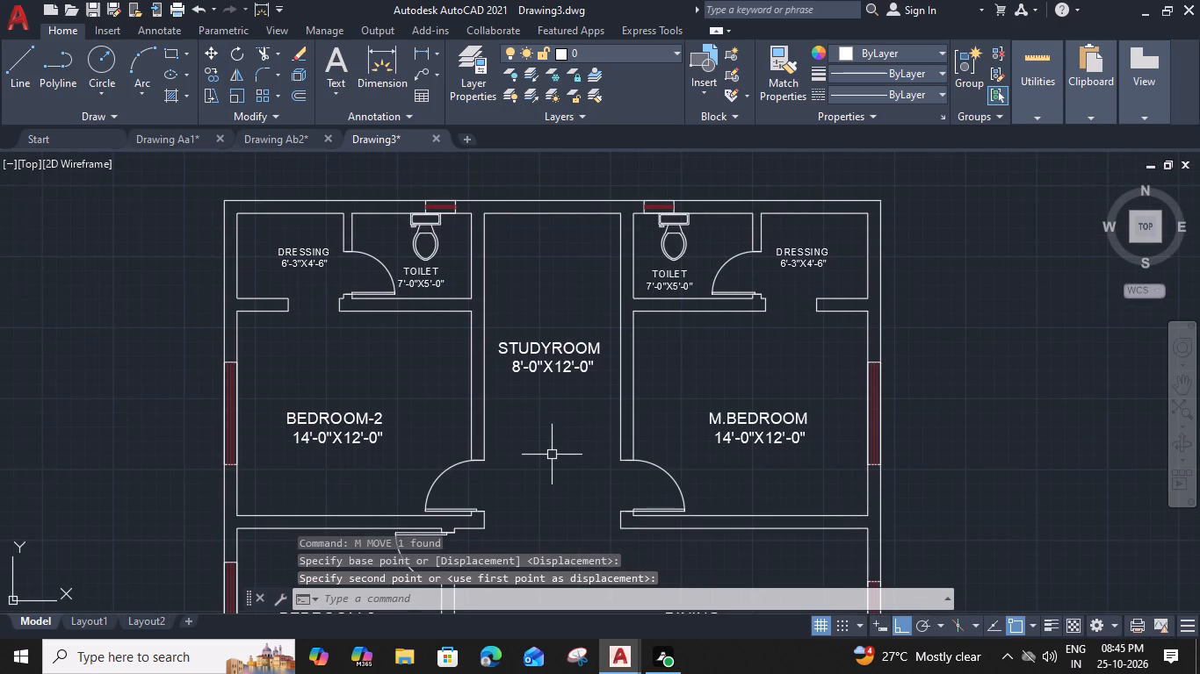
middle_drag(553, 512, 571, 277)
middle_drag(541, 402, 543, 311)
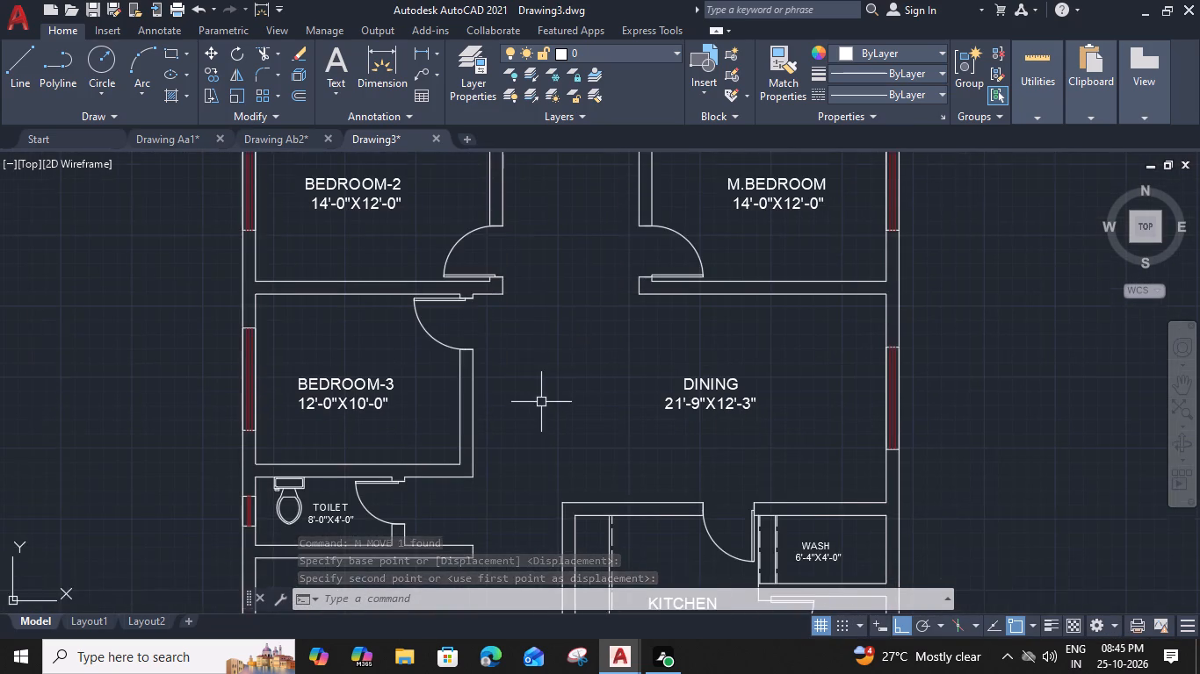
middle_drag(543, 311, 542, 290)
middle_drag(515, 483, 516, 333)
middle_drag(502, 489, 501, 438)
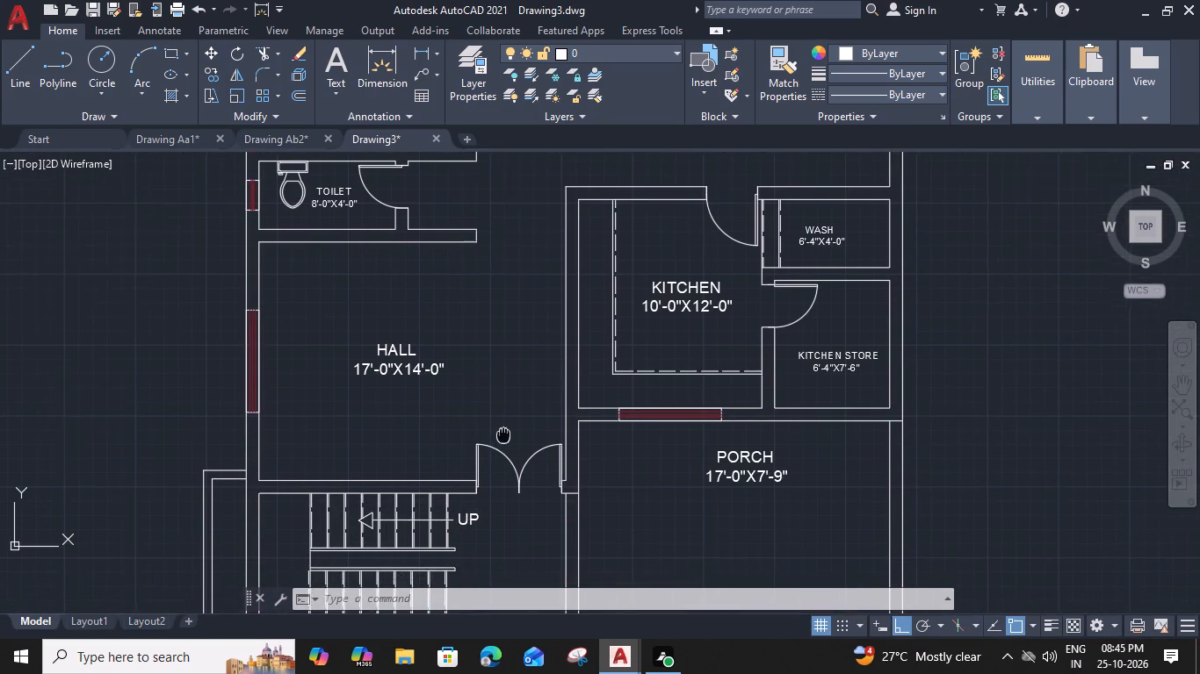
middle_drag(501, 438, 451, 463)
middle_drag(451, 368, 444, 499)
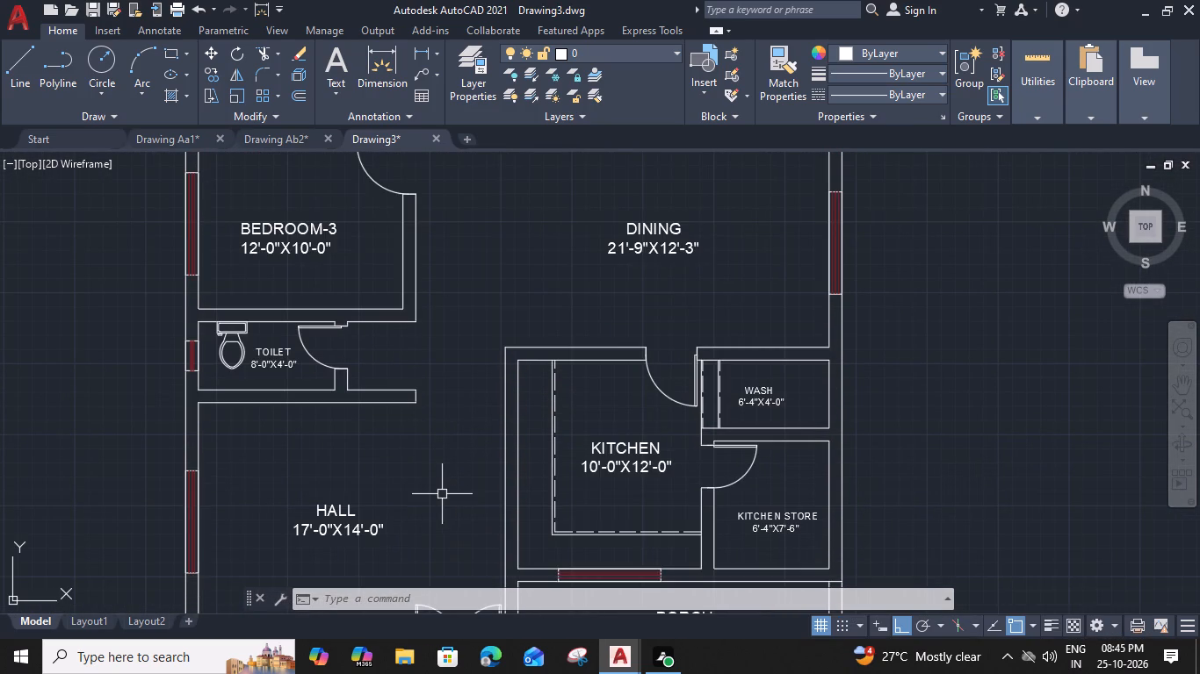
Insert the Bed - Queen block from the Home - Space Planner DesignCenter blocks near the wall between HALL and KITCHEN.
key(ctrl+2)
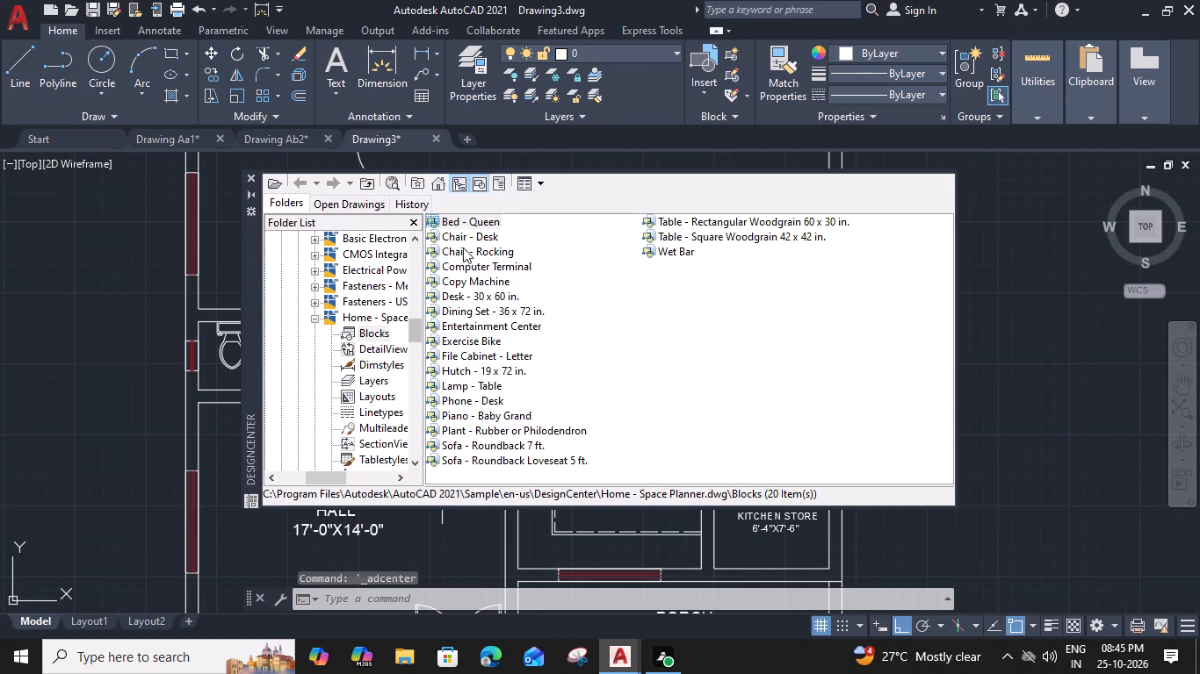
drag(474, 225, 428, 517)
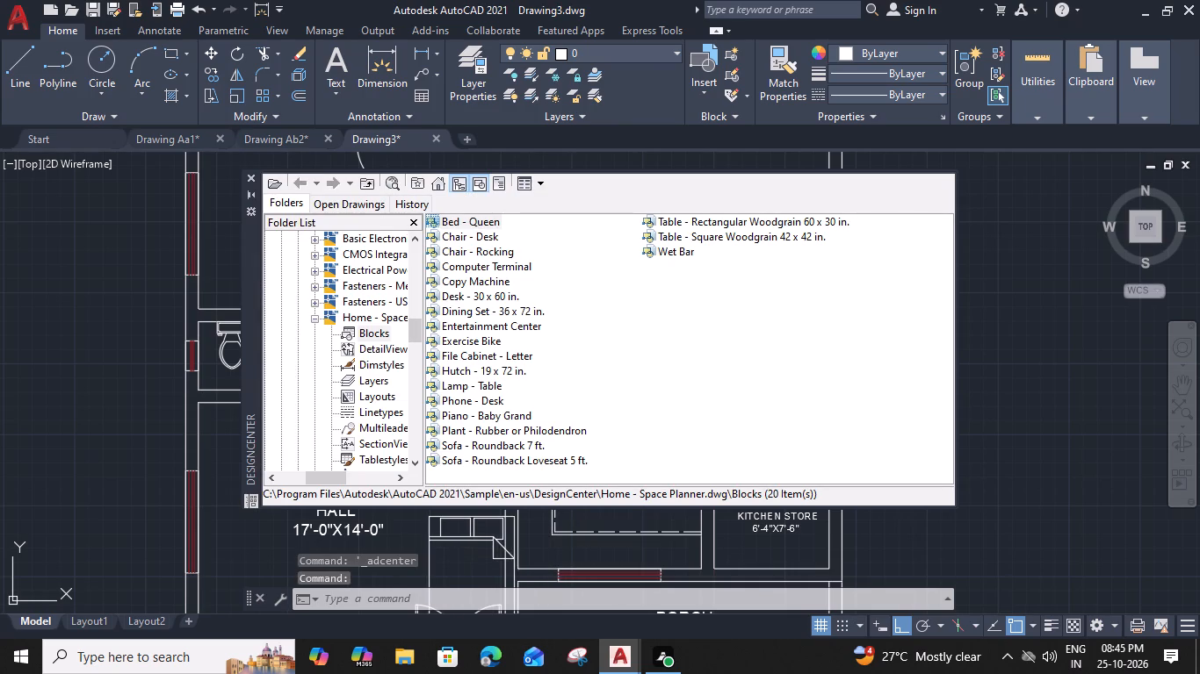
drag(428, 517, 427, 516)
click(249, 178)
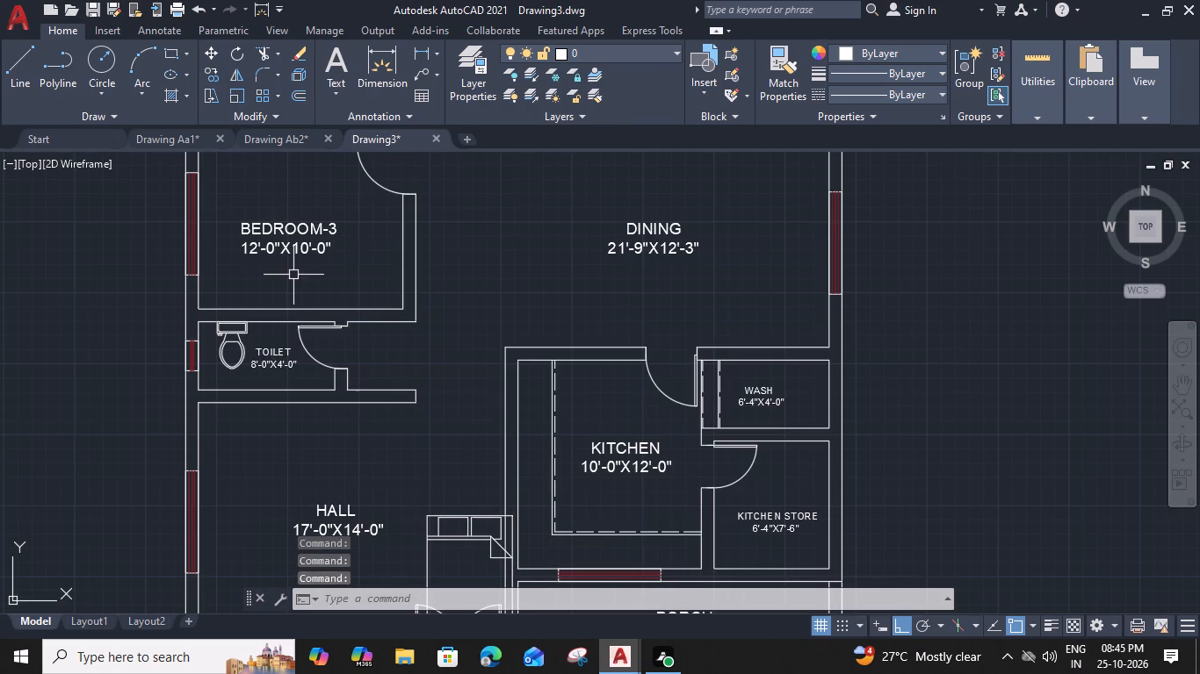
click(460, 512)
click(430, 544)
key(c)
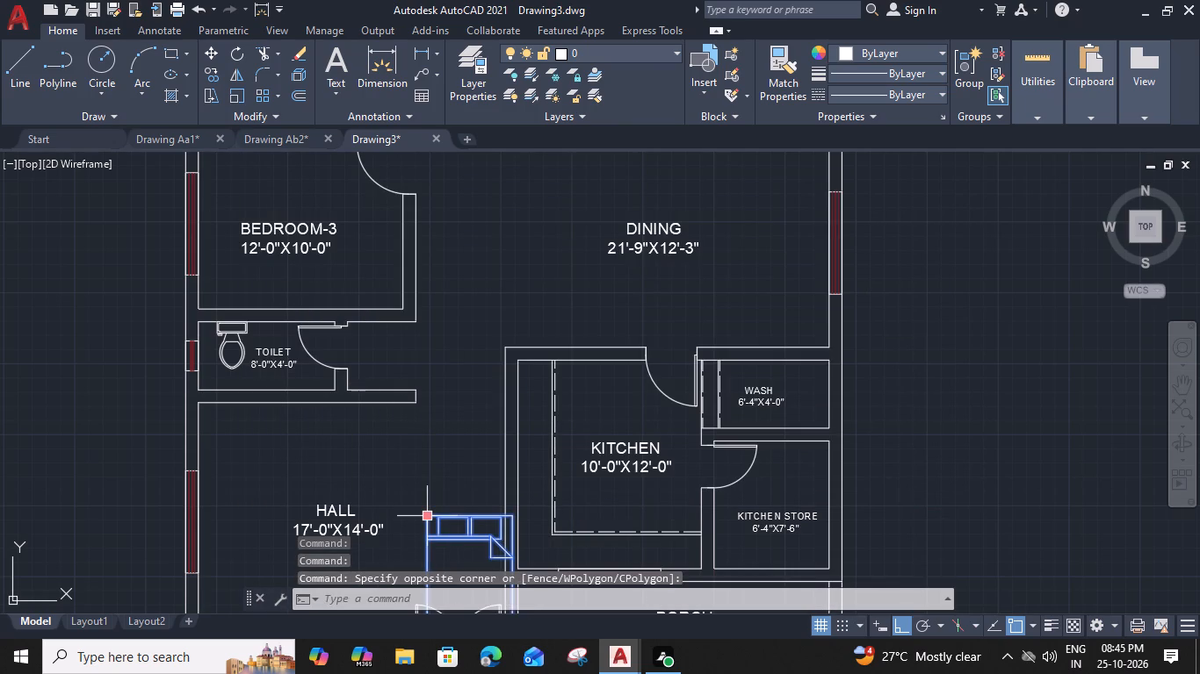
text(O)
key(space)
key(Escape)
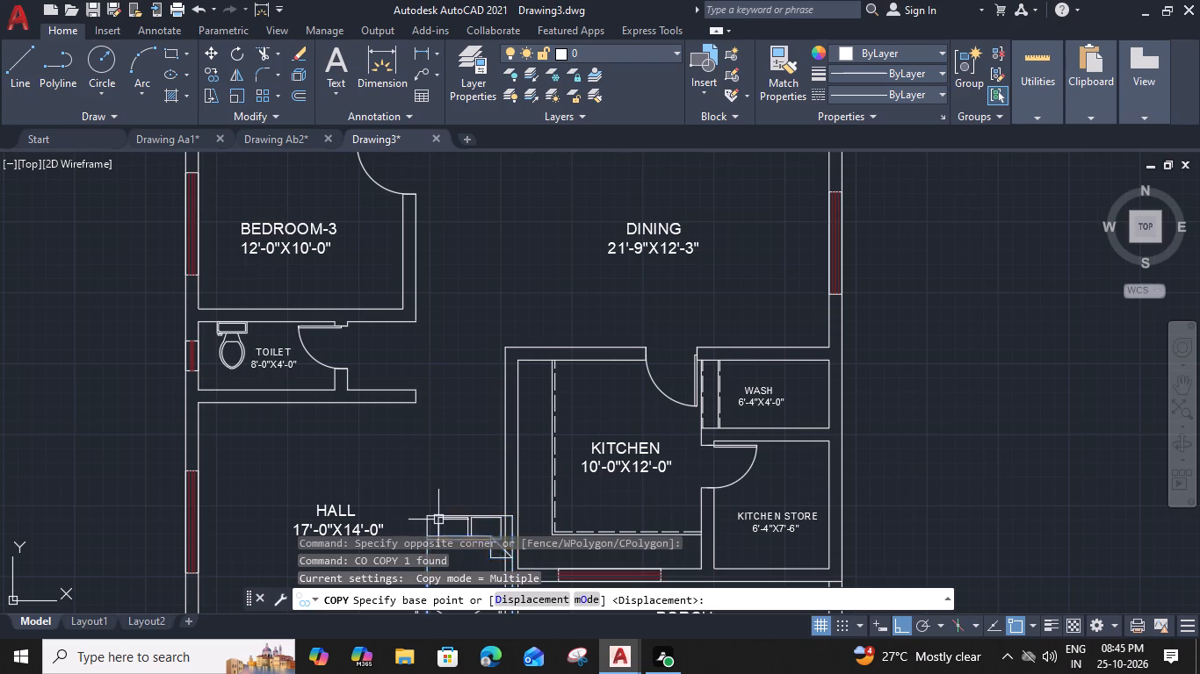
Move the queen bed straight up from the hall to just below the STUDYROOM label, beside BEDROOM-2's door.
click(438, 520)
text(M)
key(space)
scroll(459, 505, up, 2)
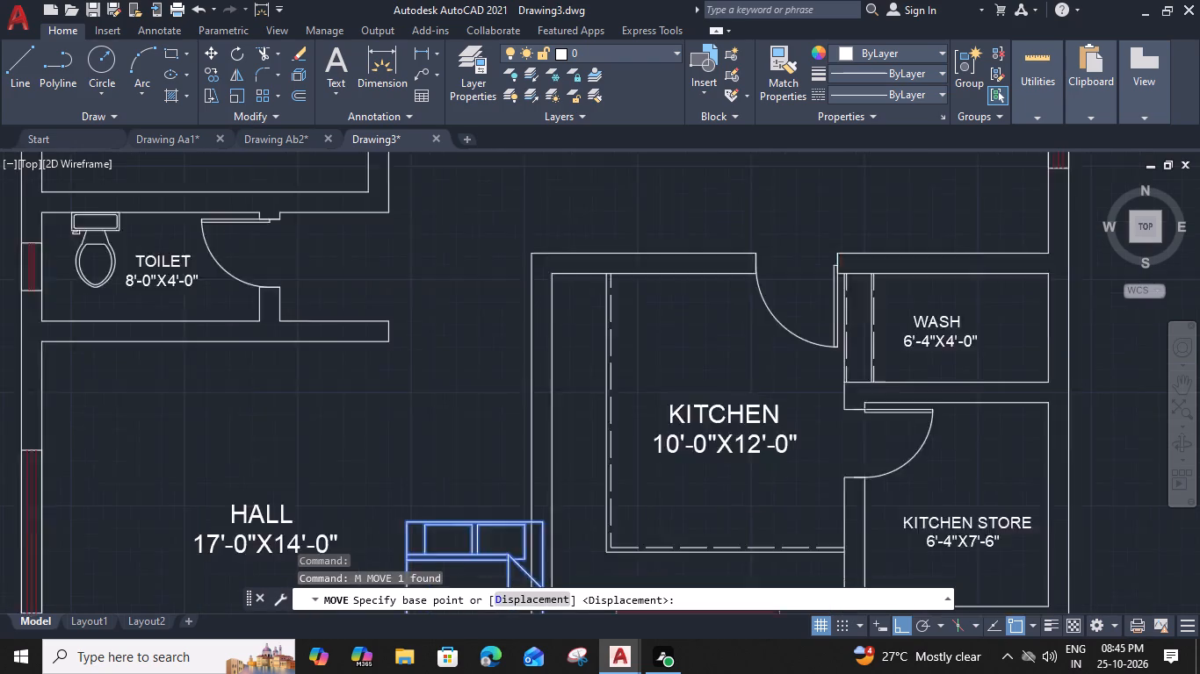
click(484, 529)
scroll(472, 426, down, 3)
middle_drag(479, 332, 439, 583)
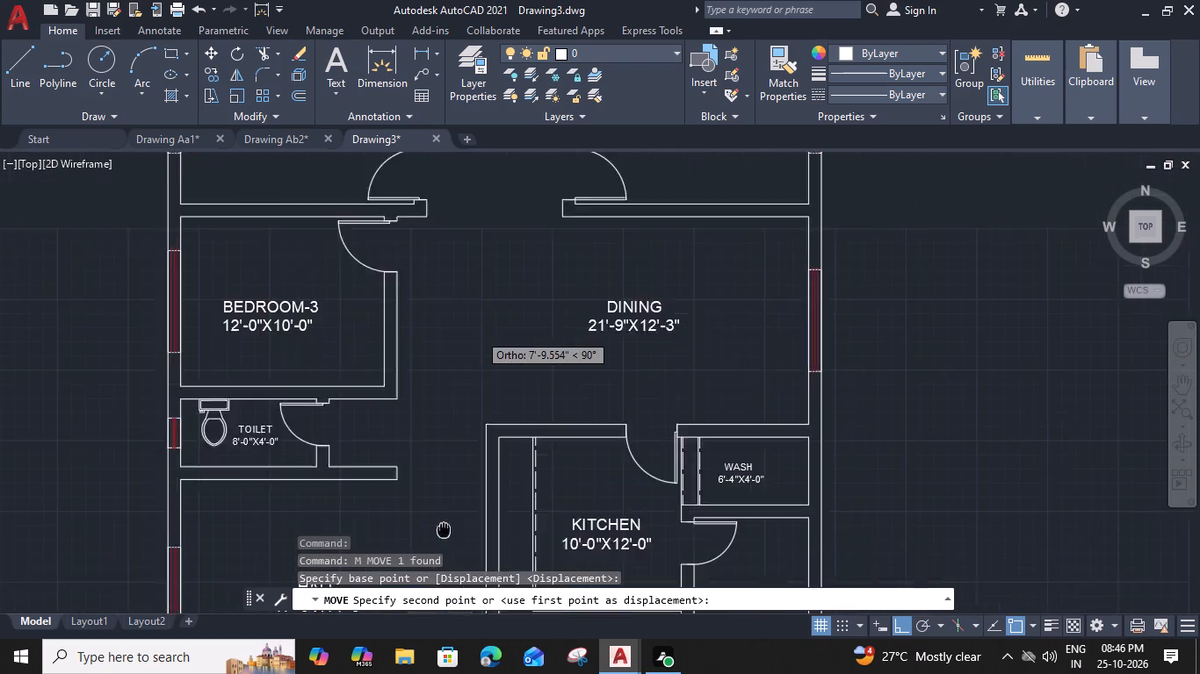
middle_drag(439, 583, 423, 582)
middle_drag(427, 370, 465, 572)
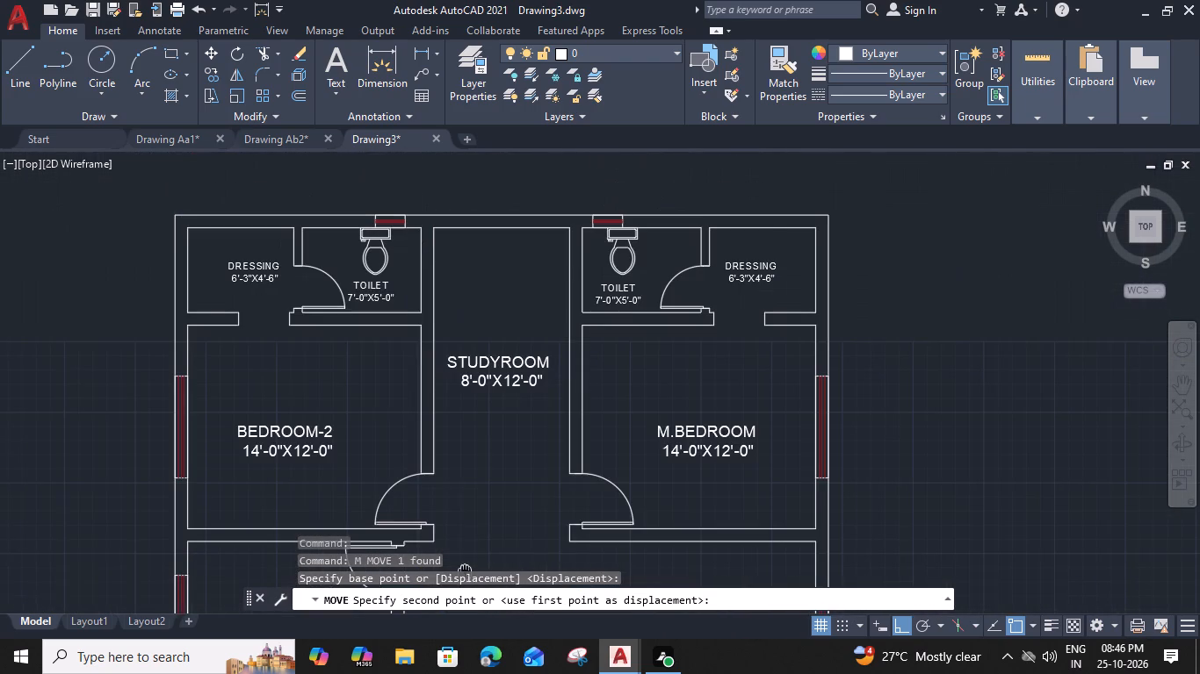
middle_drag(433, 498, 515, 354)
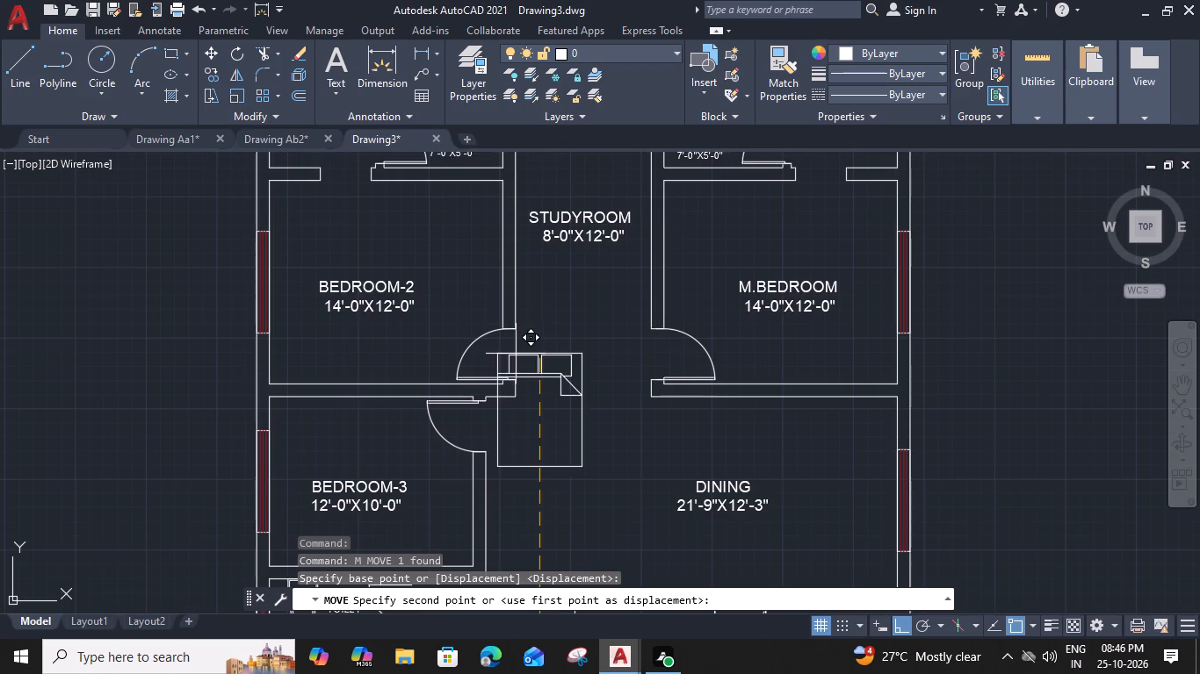
click(555, 300)
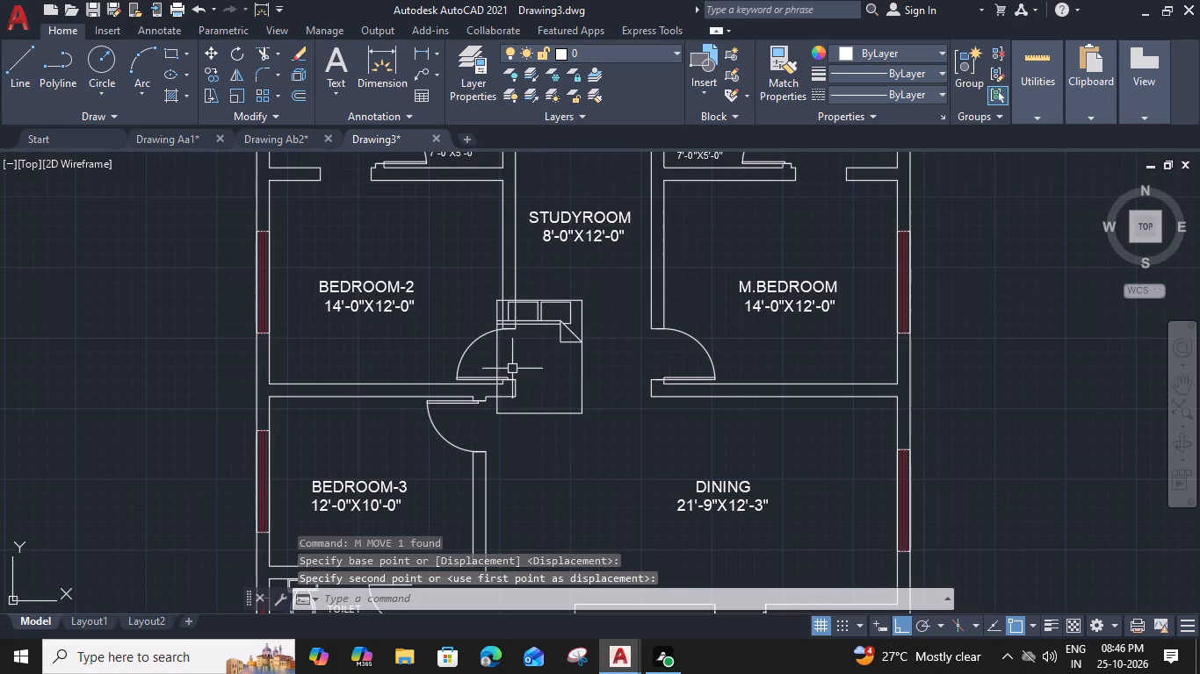
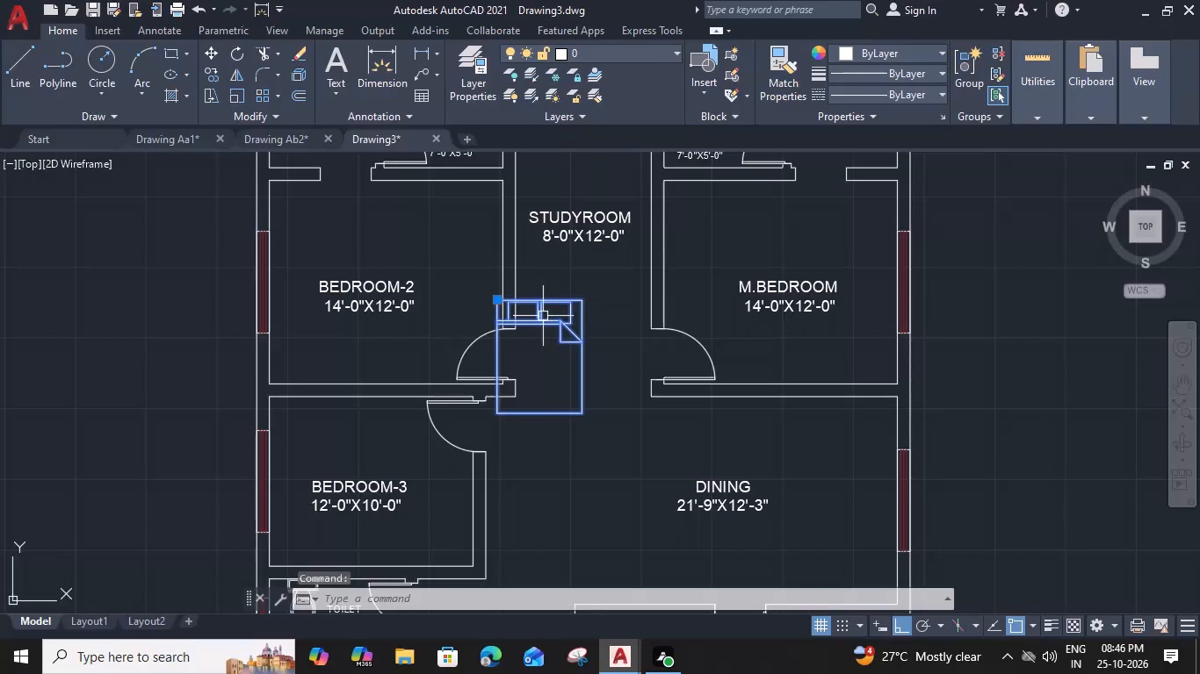
Move the queen bed from below STUDYROOM into BEDROOM-2, with its headboard against the wall below the toilet.
text(M)
key(space)
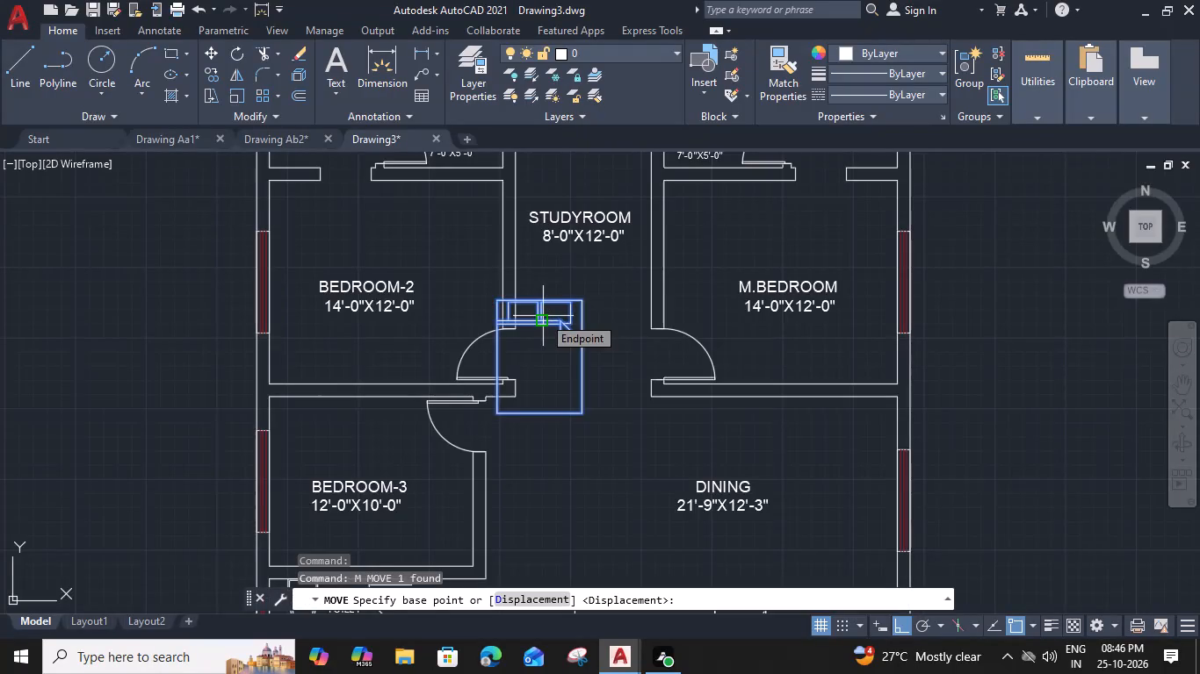
scroll(539, 302, up, 2)
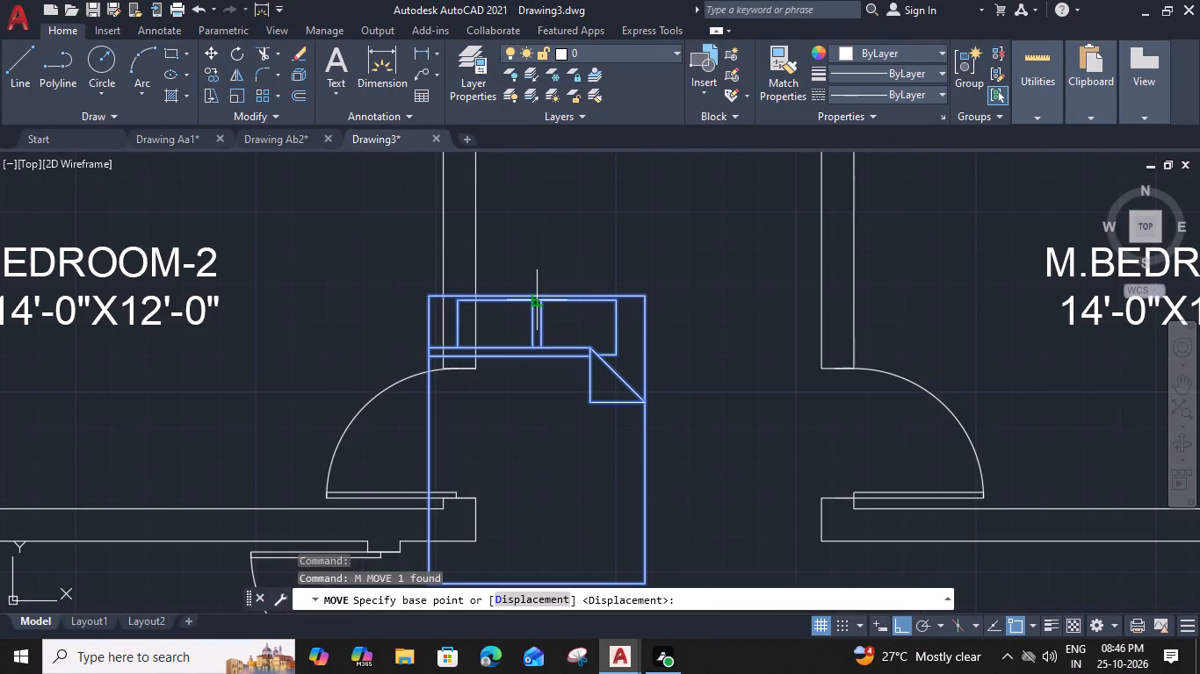
click(535, 293)
scroll(535, 293, down, 2)
middle_drag(513, 283, 694, 397)
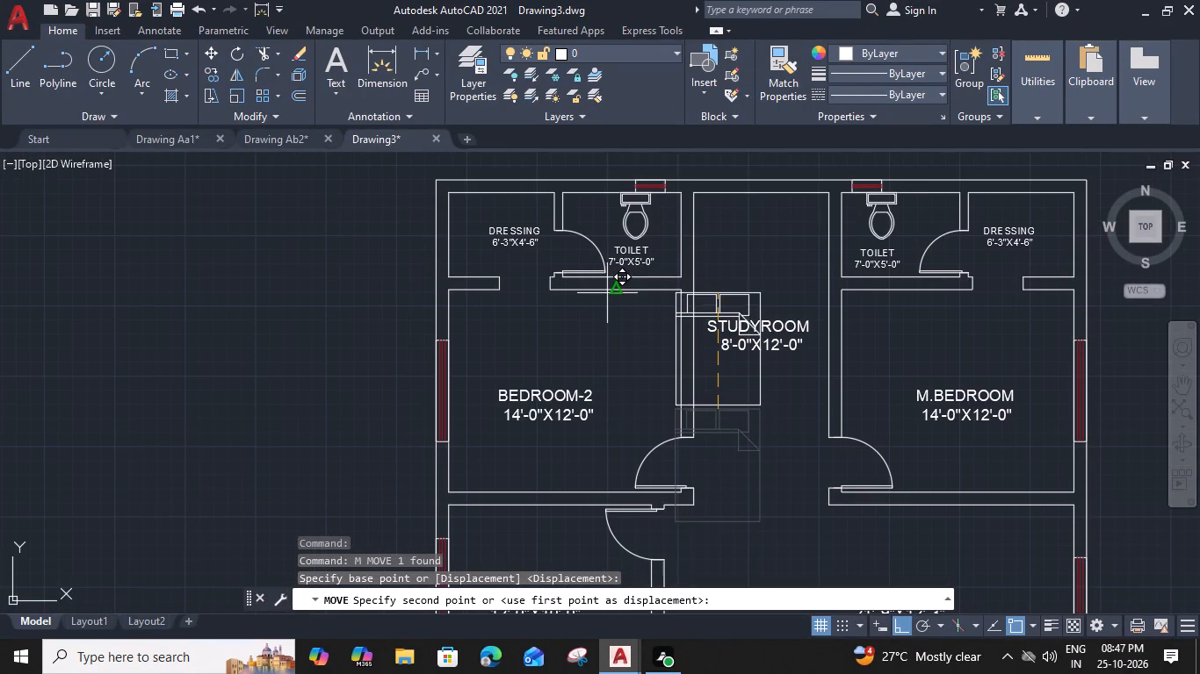
click(612, 291)
Copy the BEDROOM-2 queen bed into M.BEDROOM and BEDROOM-3, with each headboard against the room's upper wall.
click(643, 308)
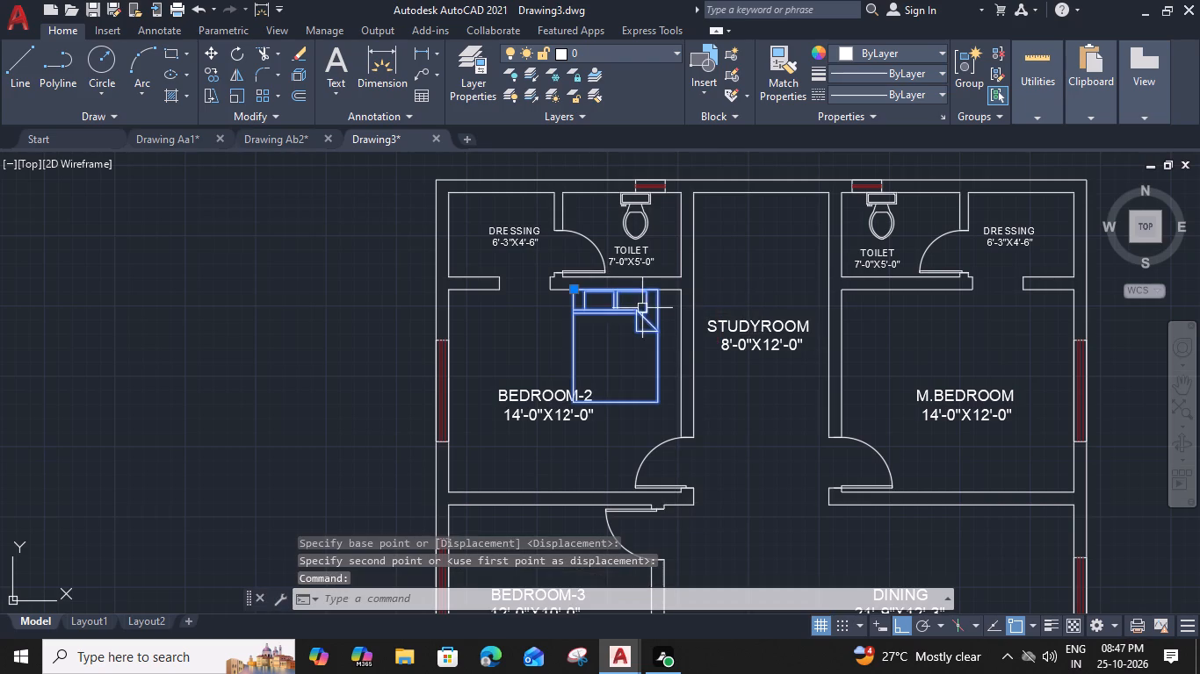
text(CO)
key(space)
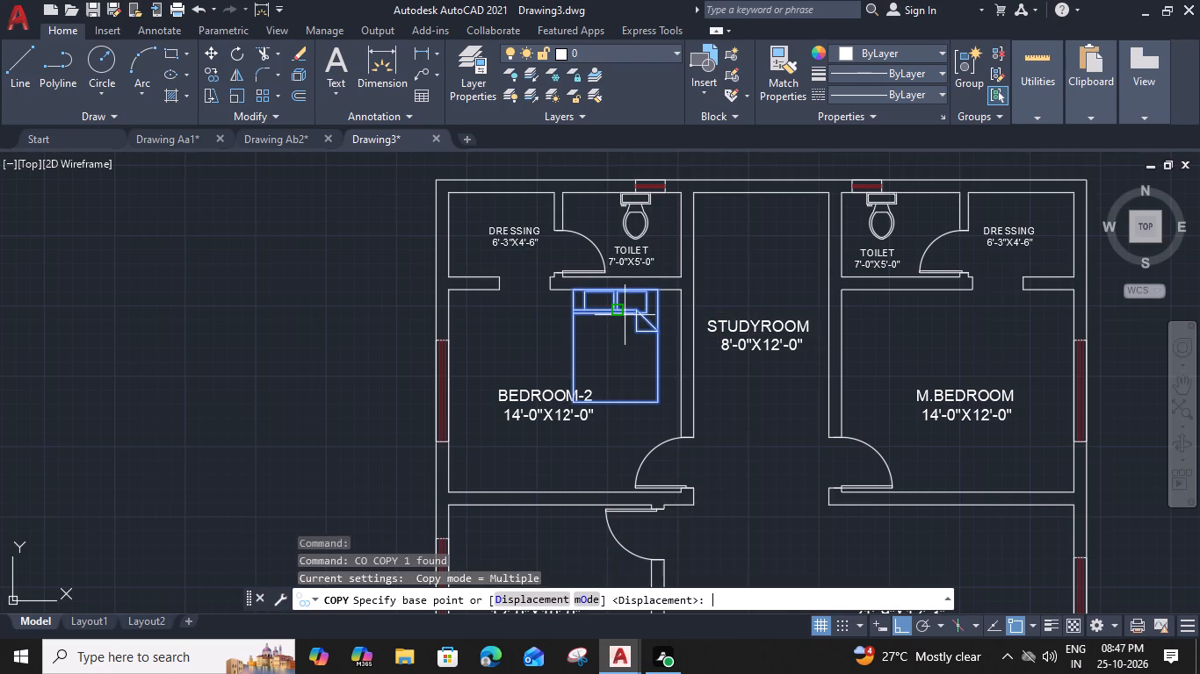
scroll(616, 297, up, 3)
click(611, 271)
scroll(611, 271, down, 2)
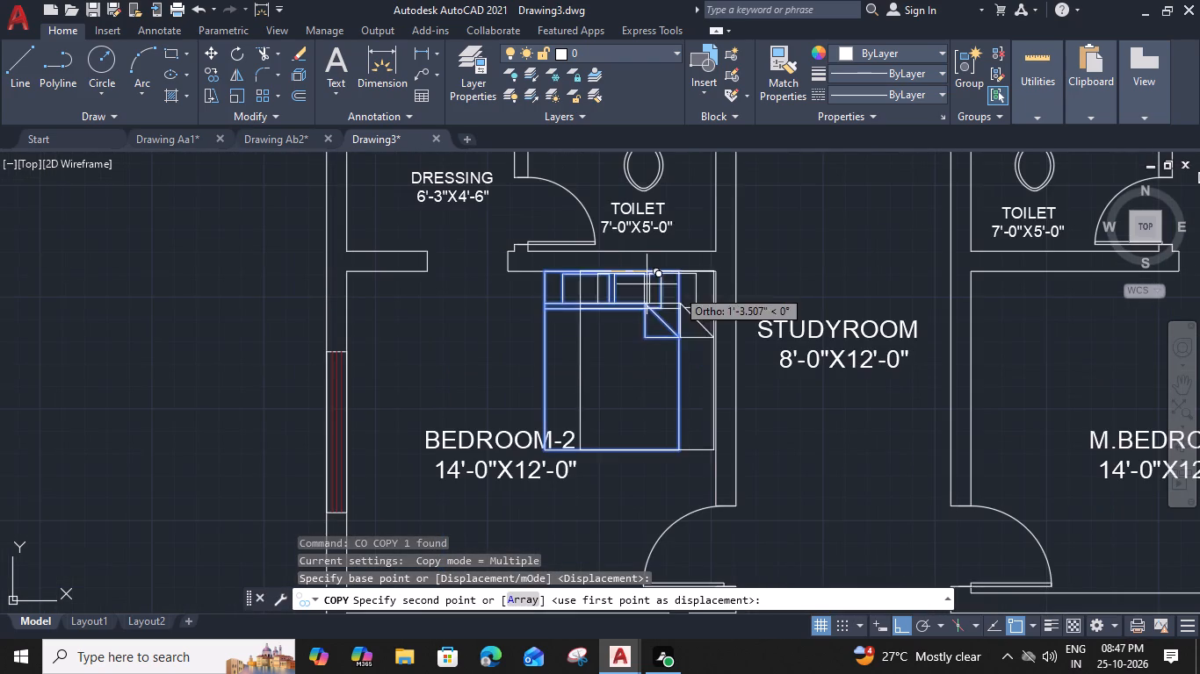
middle_drag(819, 290, 595, 285)
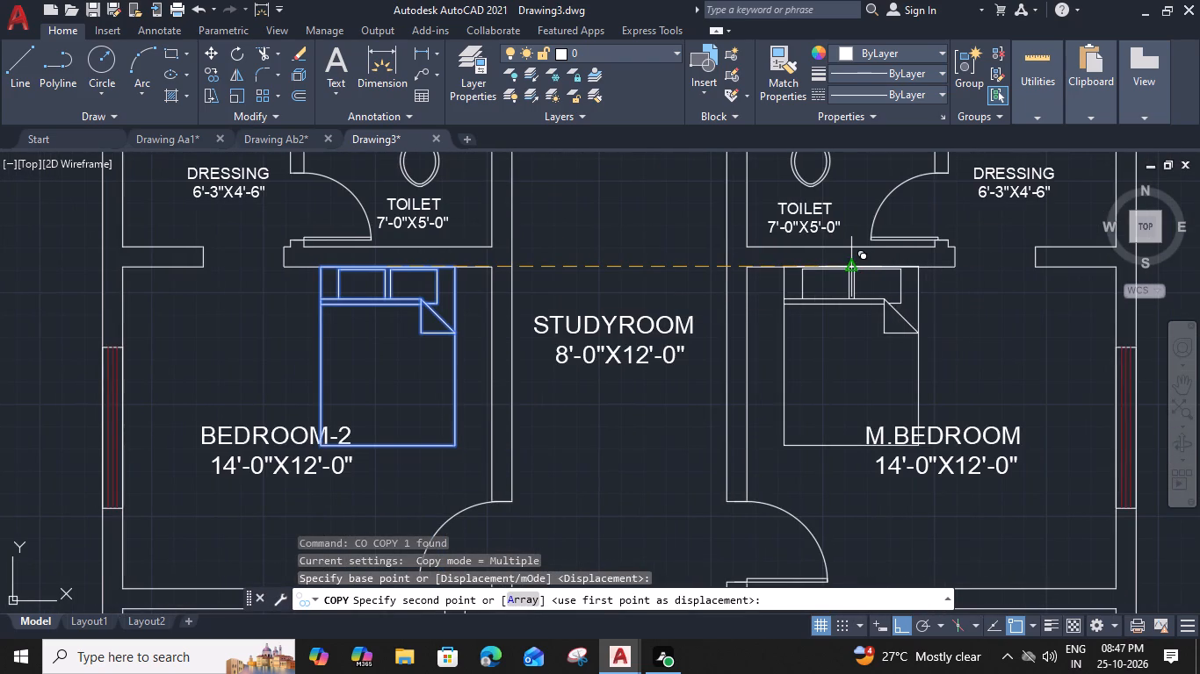
click(848, 265)
scroll(700, 330, down, 2)
middle_drag(633, 326, 698, 199)
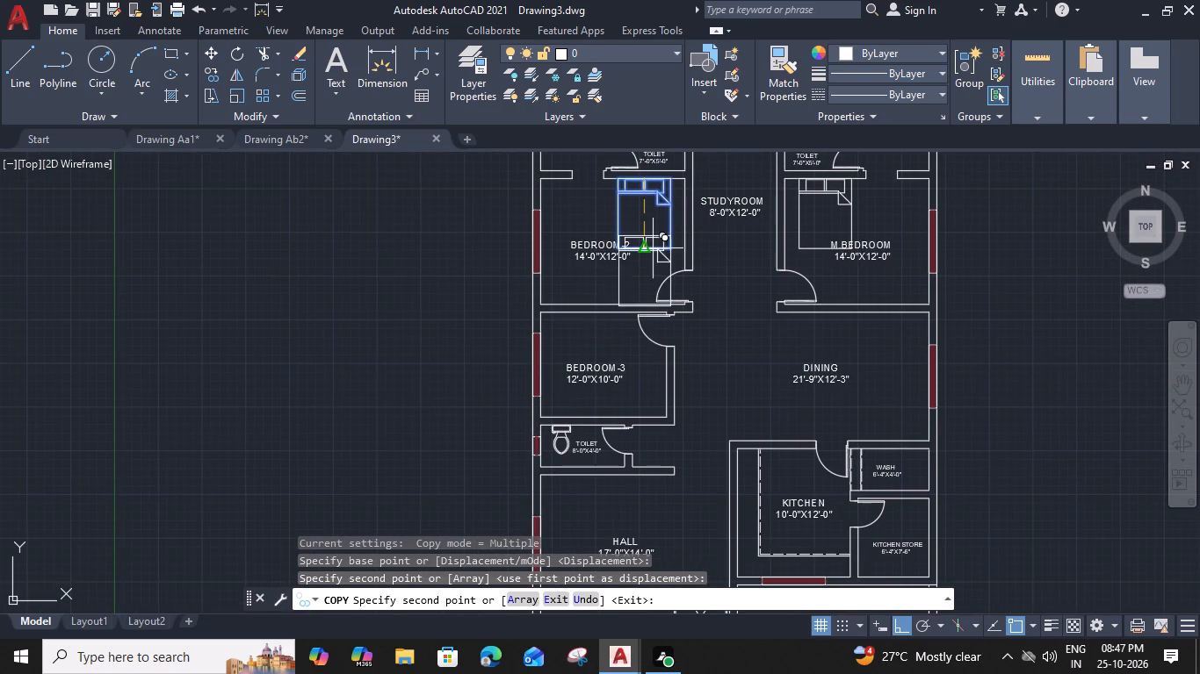
click(601, 315)
key(Escape)
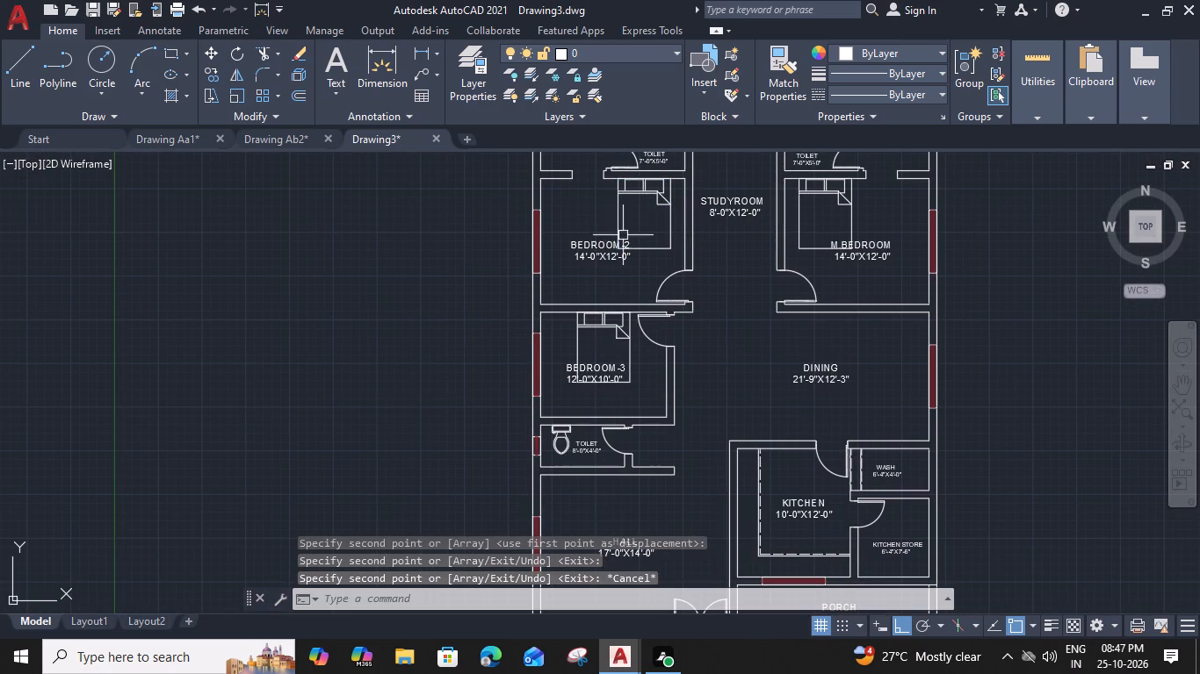
Move the BEDROOM-2 14'-0"X12'-0" label right and up so it sits over the lower part of the bed.
click(603, 245)
text(M)
key(space)
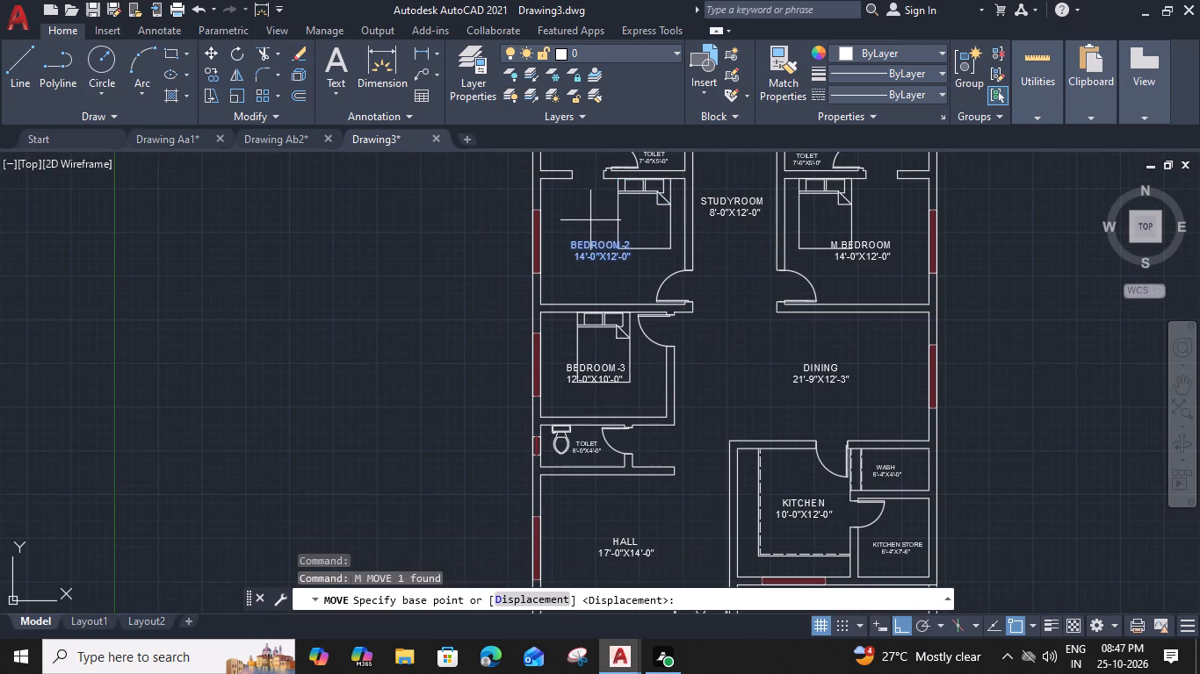
scroll(611, 233, up, 2)
click(668, 255)
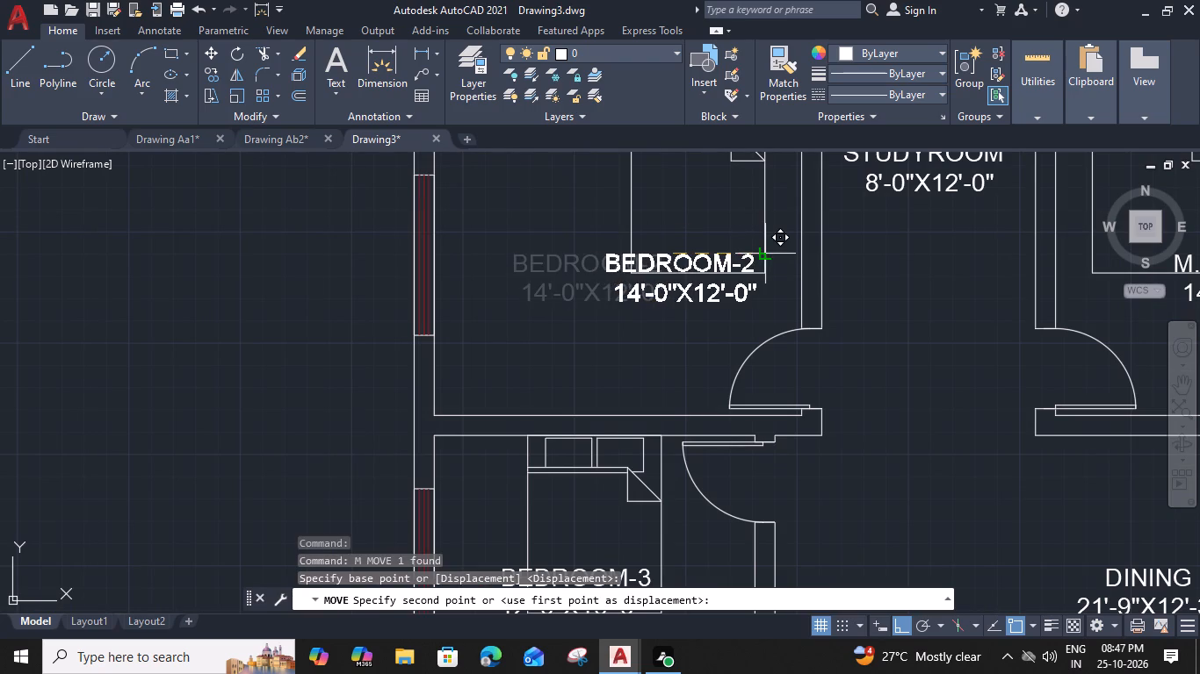
click(784, 260)
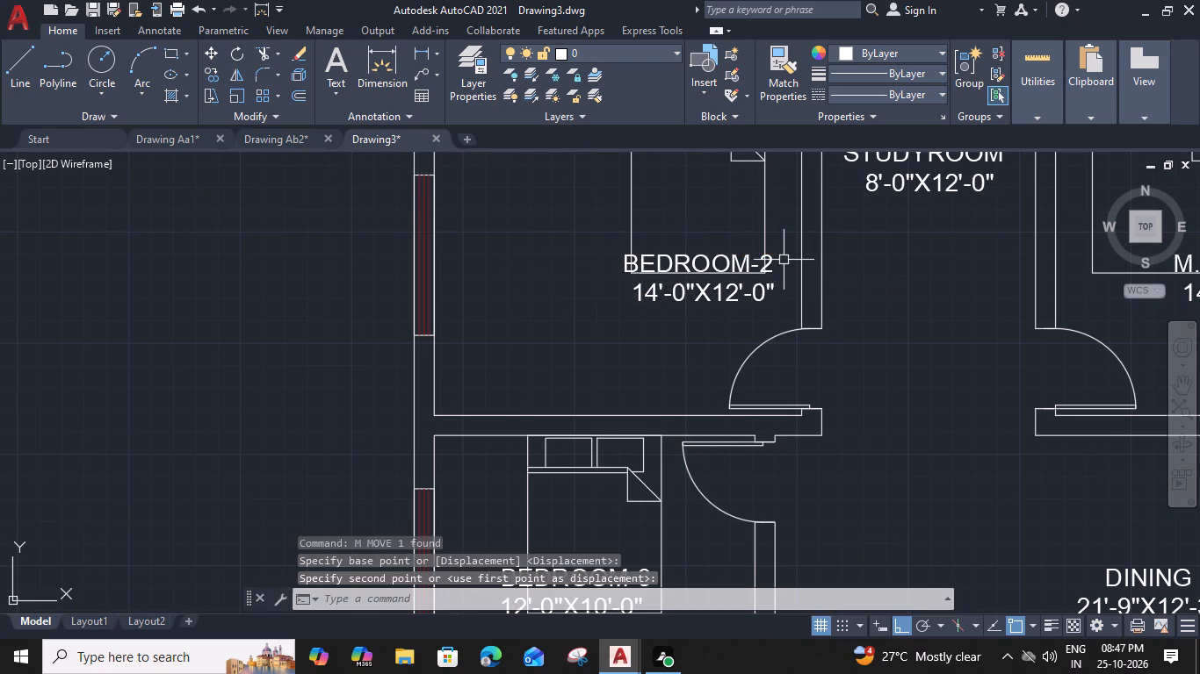
click(712, 257)
text(M)
key(space)
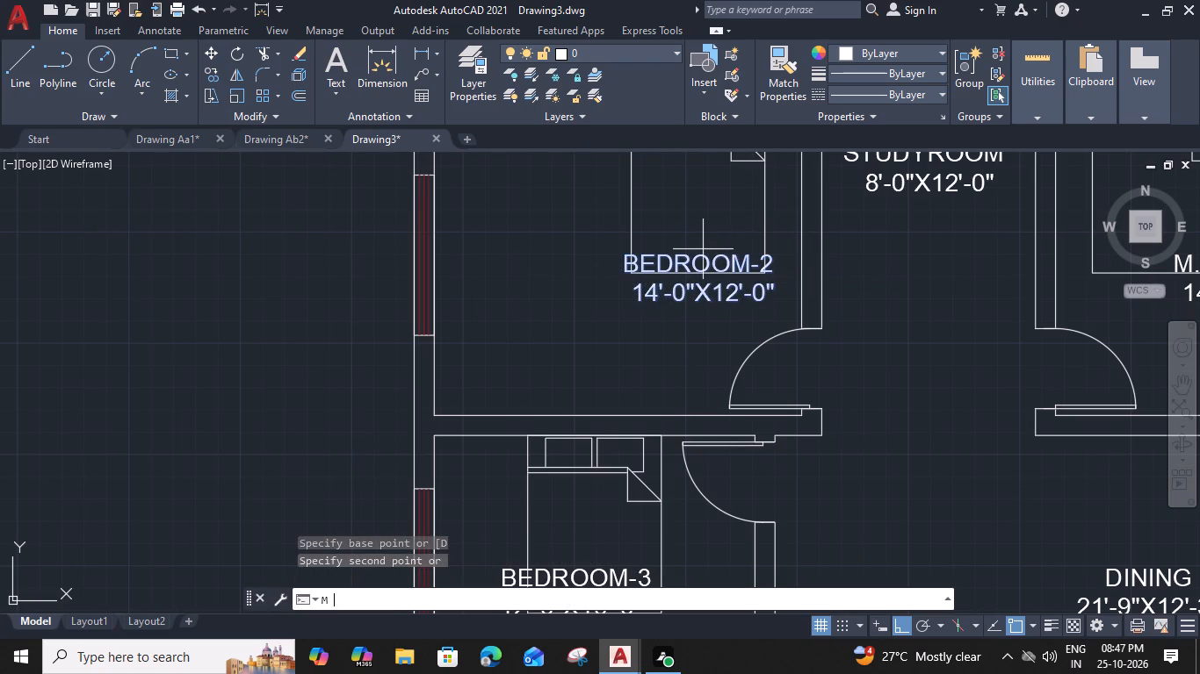
click(625, 255)
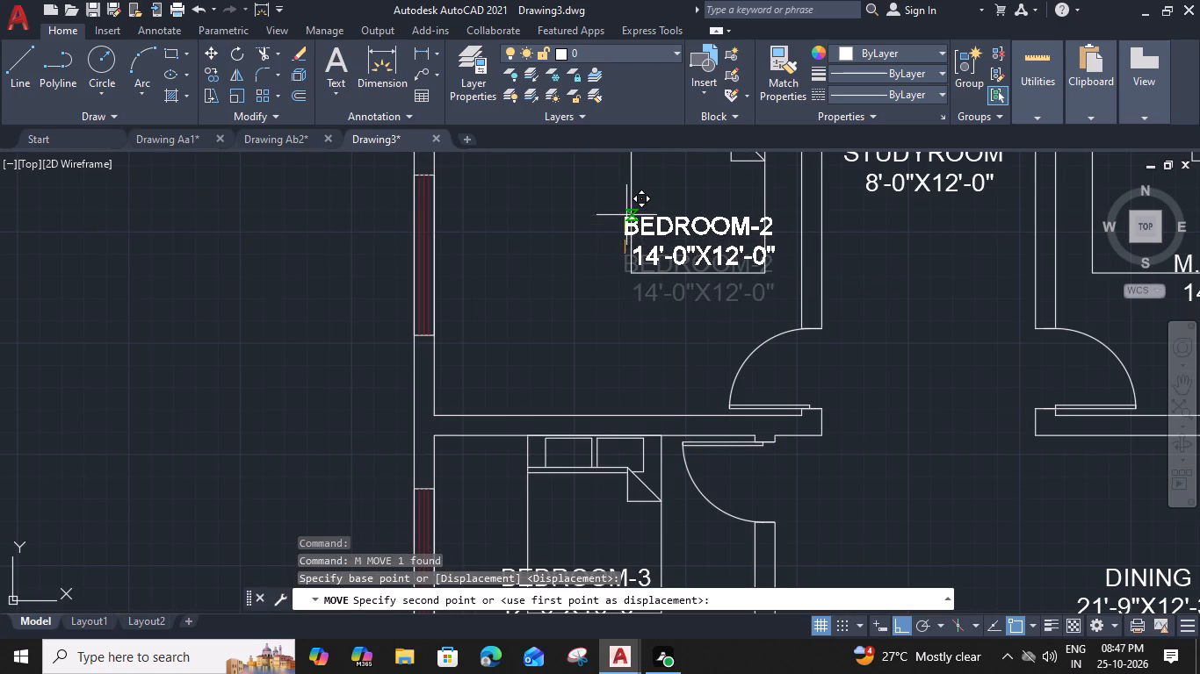
scroll(627, 196, up, 1)
click(627, 196)
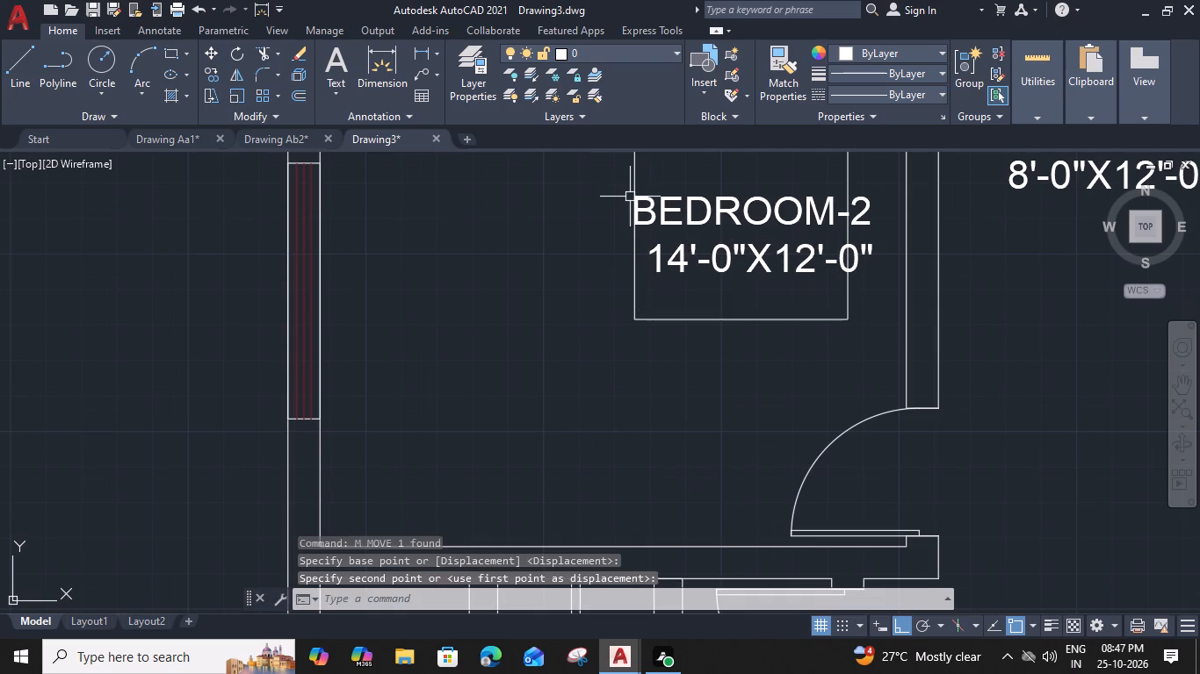
Shift the BEDROOM-2 label slightly left so it is centred across the bed's width.
click(659, 215)
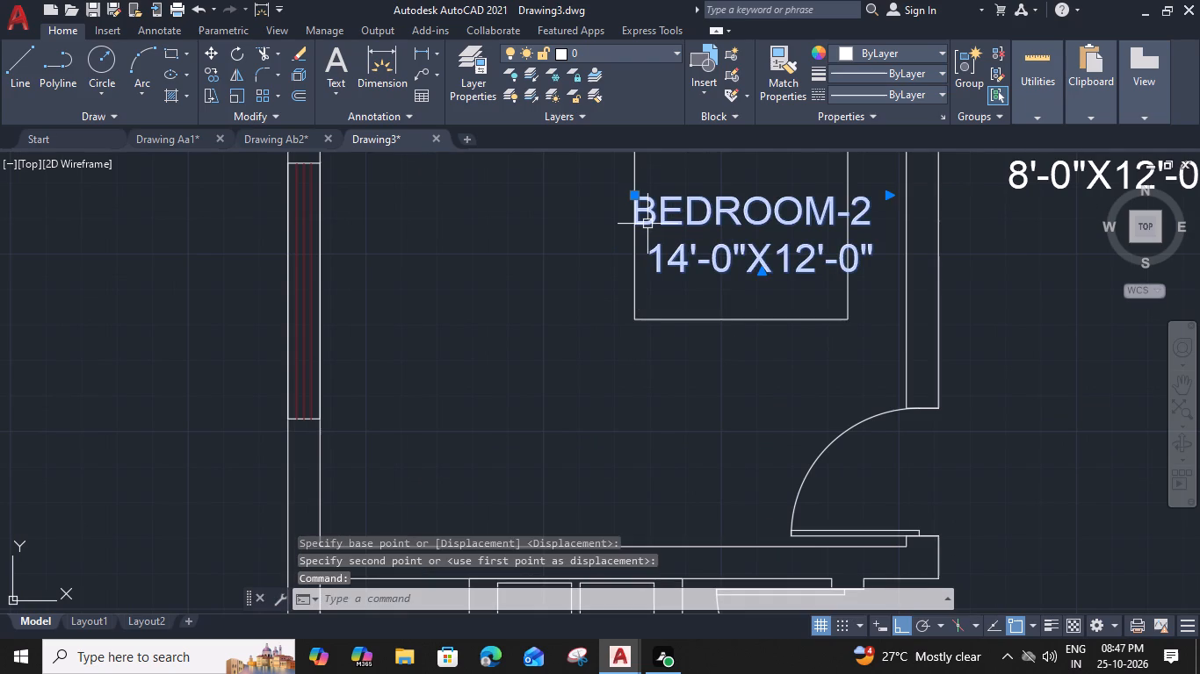
text(M)
key(space)
scroll(640, 226, up, 2)
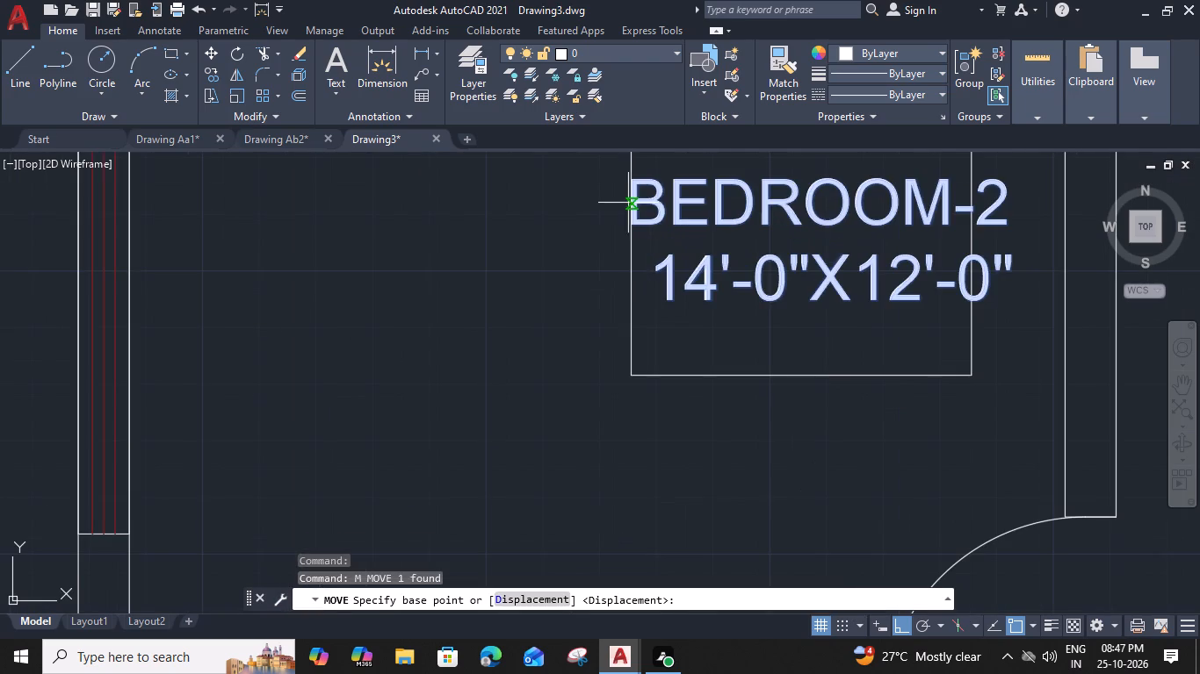
click(631, 183)
scroll(606, 192, up, 1)
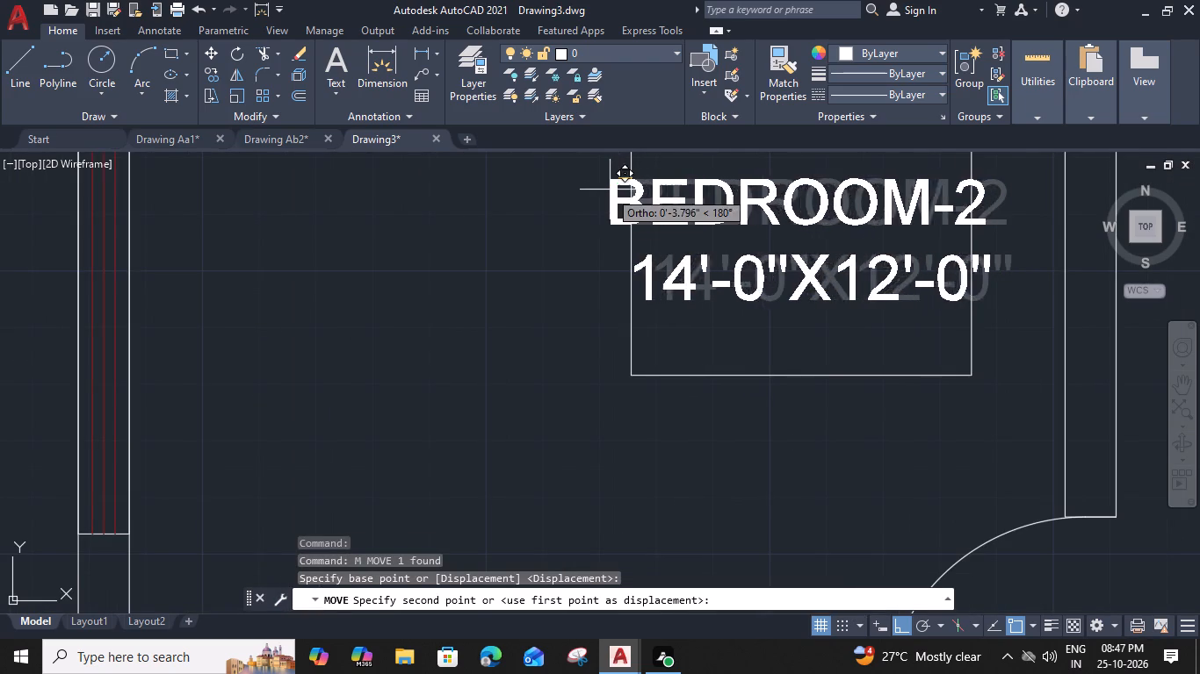
click(606, 193)
scroll(606, 193, down, 2)
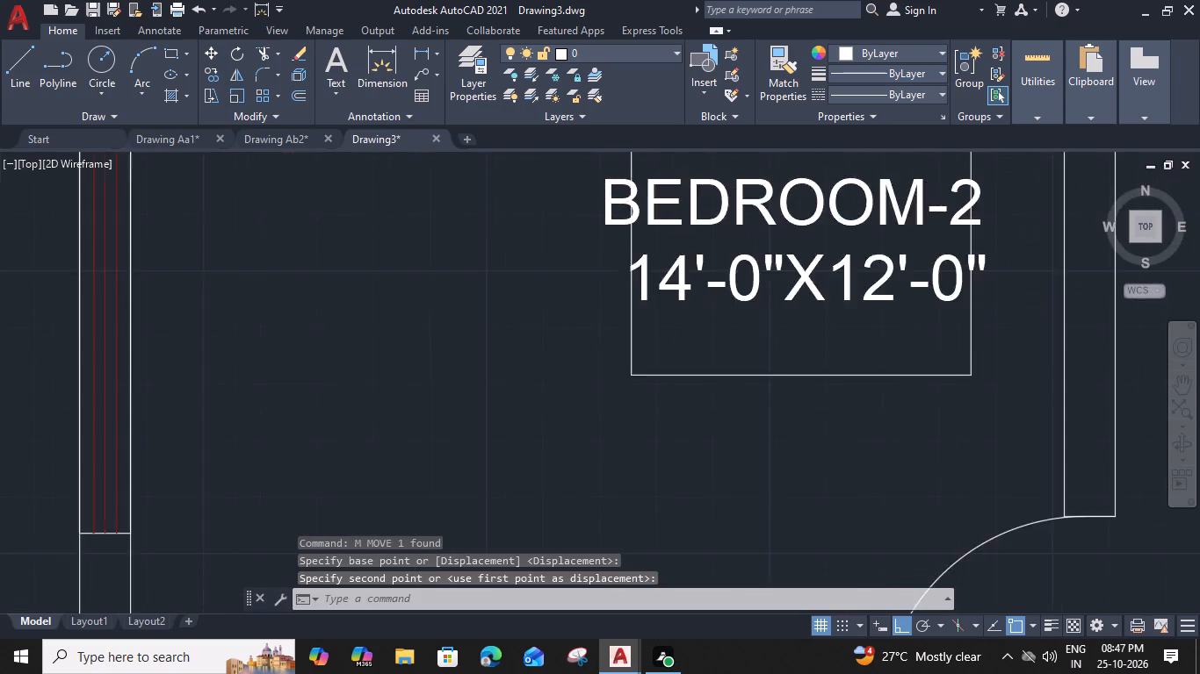
Move the M.BEDROOM 14'-0"X12'-0" label up and left so it is centred over the lower part of its bed.
middle_drag(765, 297, 225, 419)
middle_drag(762, 375, 552, 289)
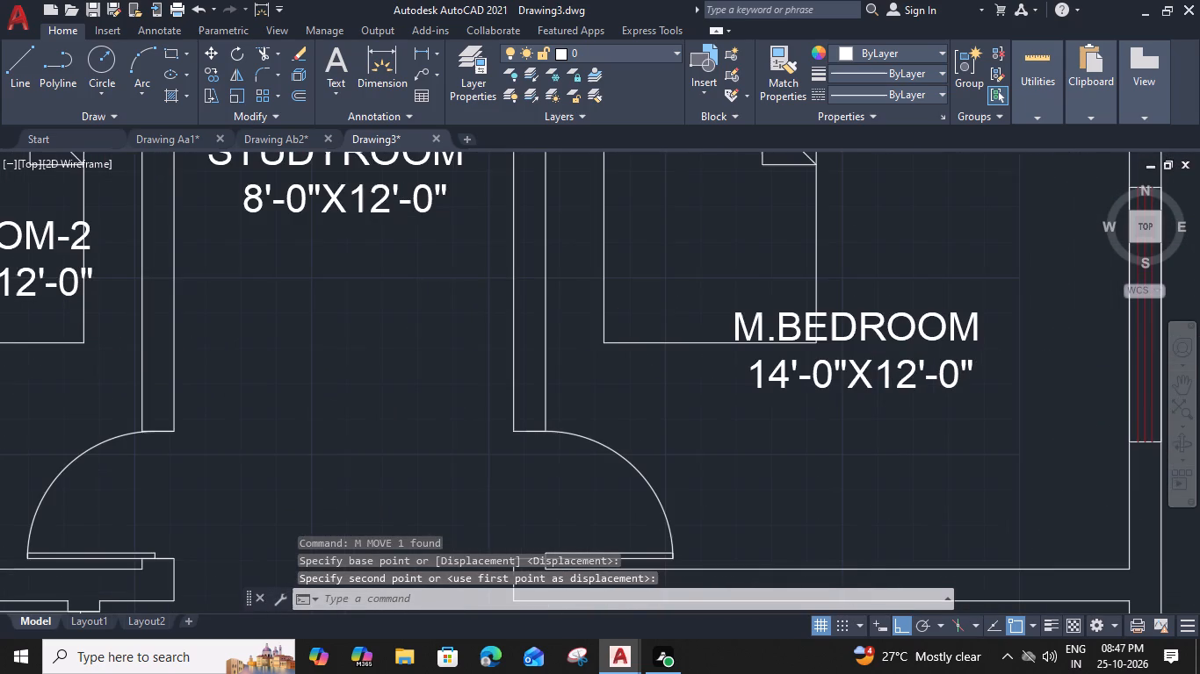
click(742, 321)
text(M)
key(space)
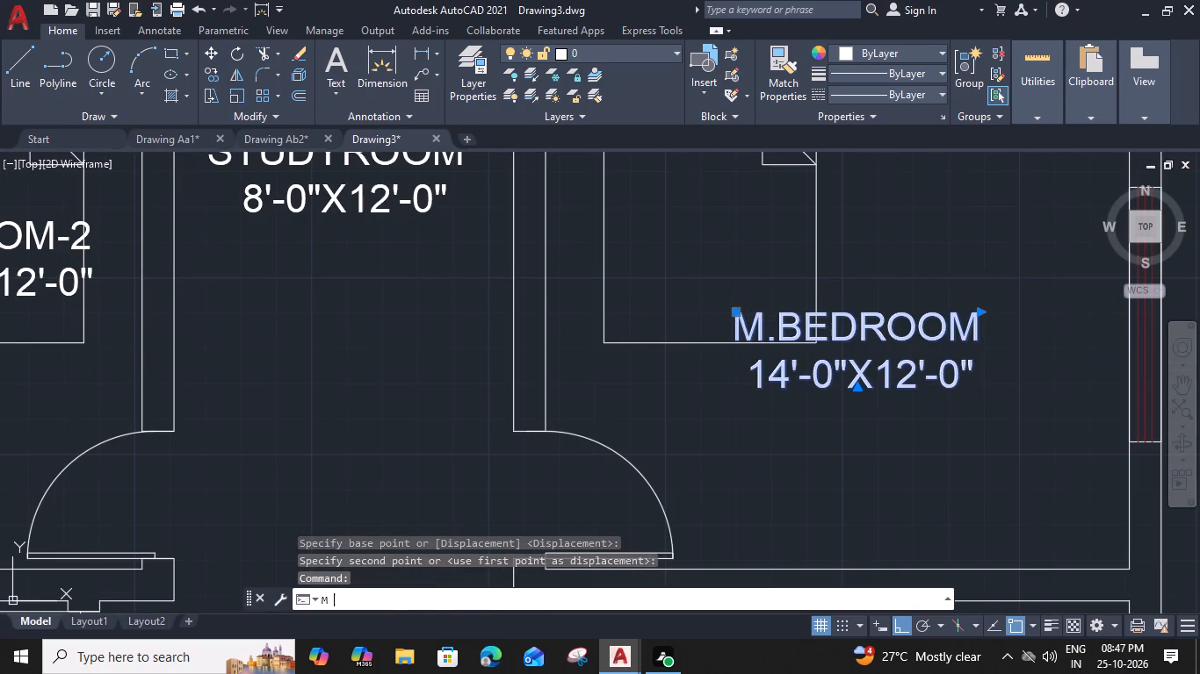
click(736, 314)
click(748, 226)
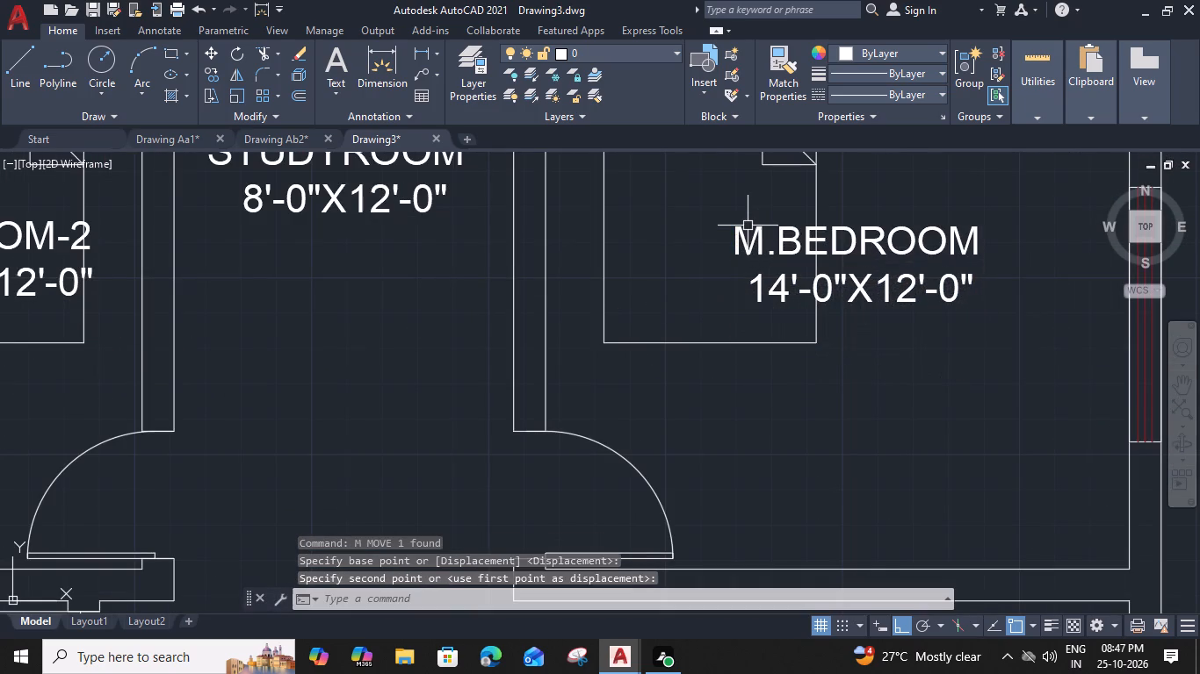
click(742, 233)
text(M)
key(space)
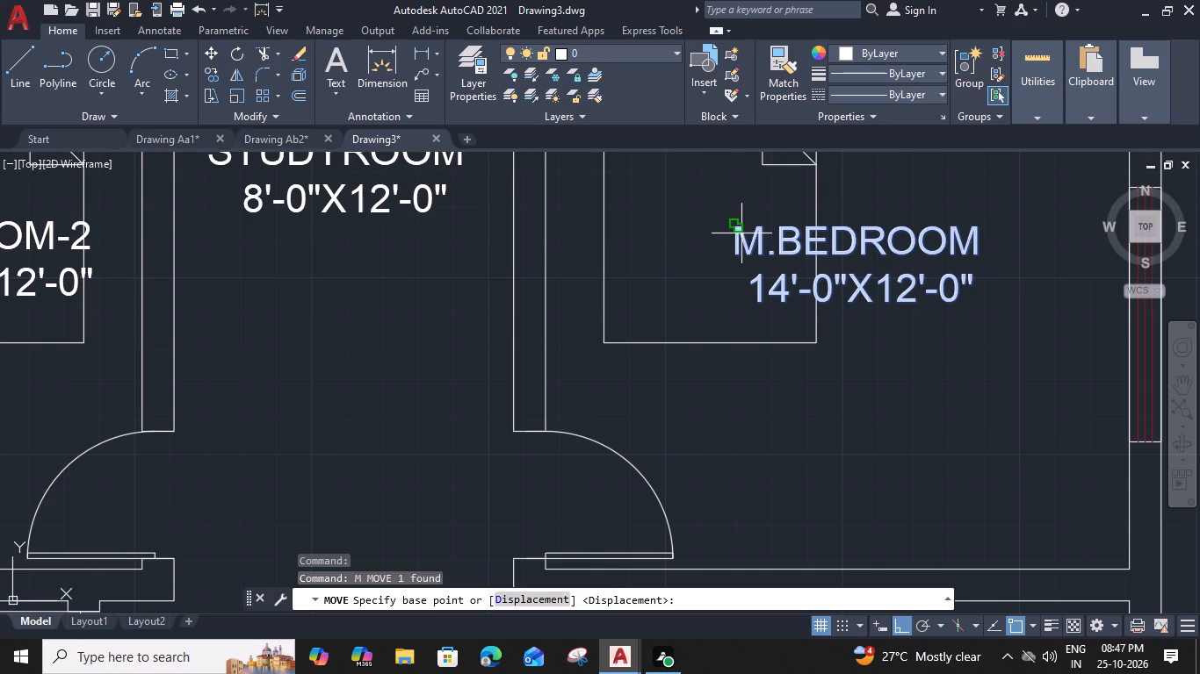
click(738, 230)
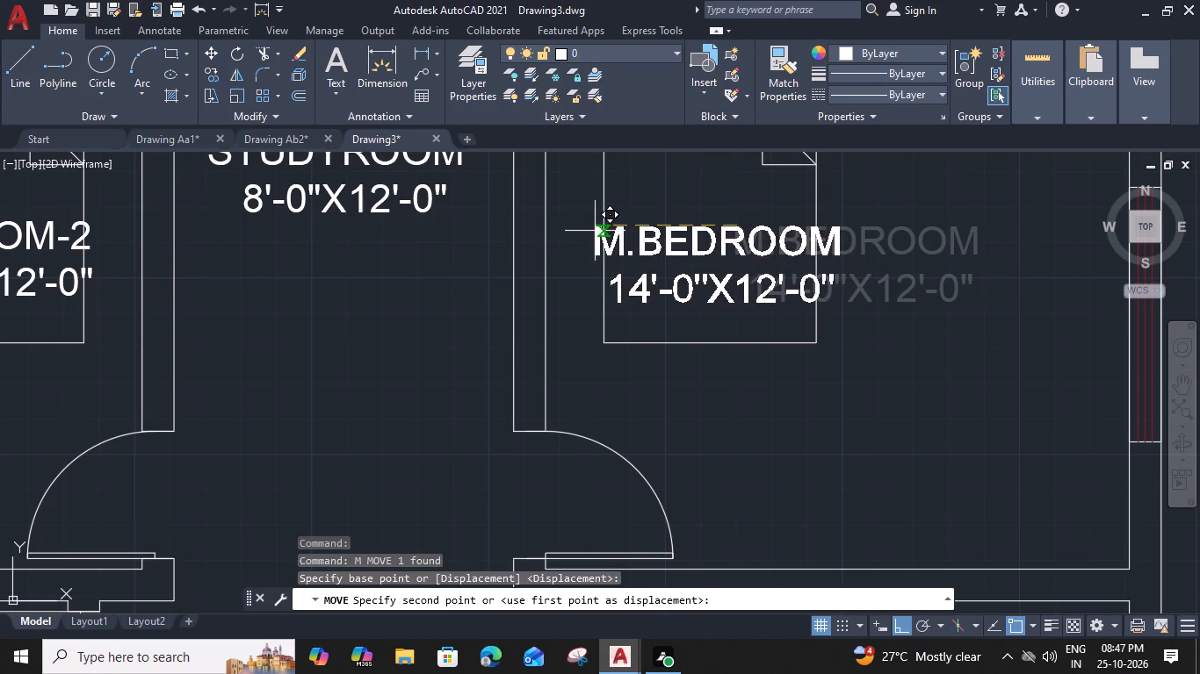
scroll(594, 231, up, 1)
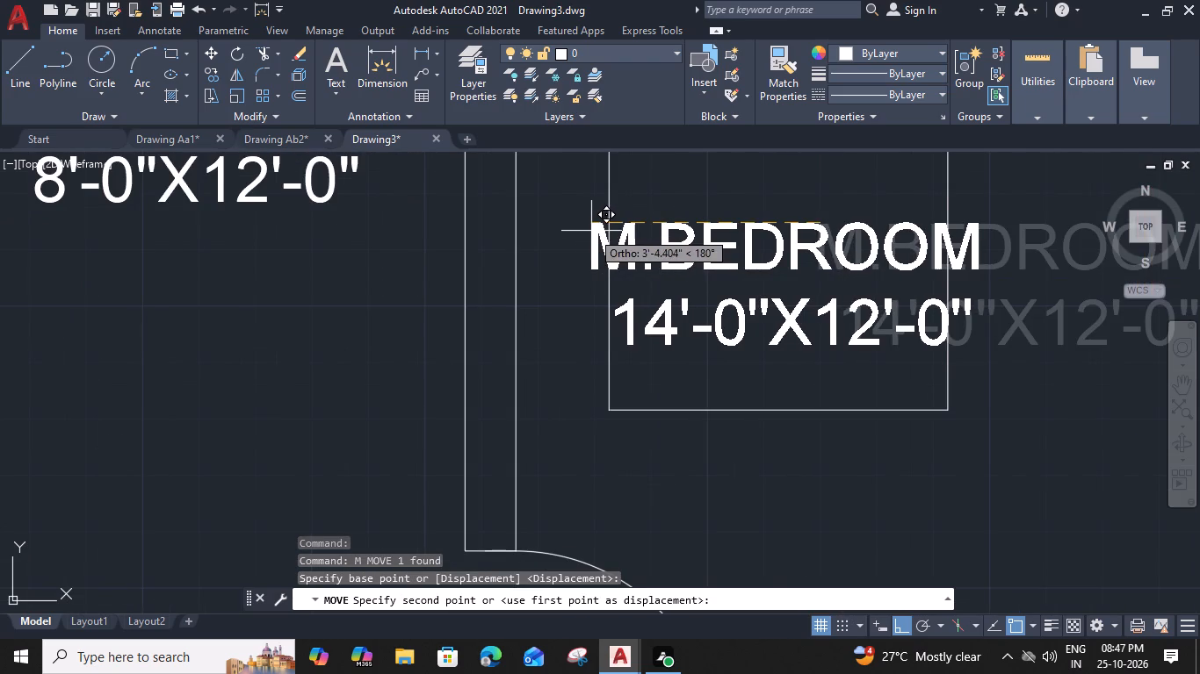
click(591, 231)
Move the BEDROOM-3 12'-0"X10'-0" label slightly right and up so it sits over the lower part of its bed.
scroll(591, 231, down, 3)
middle_drag(568, 345, 815, 305)
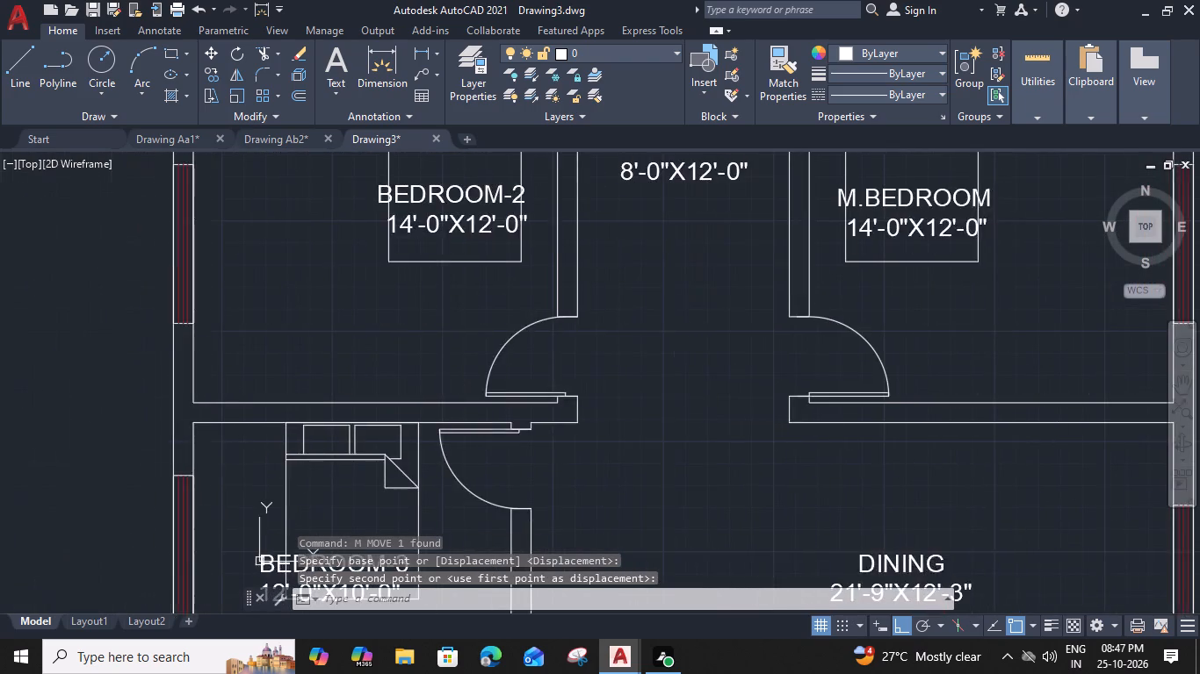
scroll(671, 326, down, 1)
middle_drag(582, 386, 801, 247)
click(715, 327)
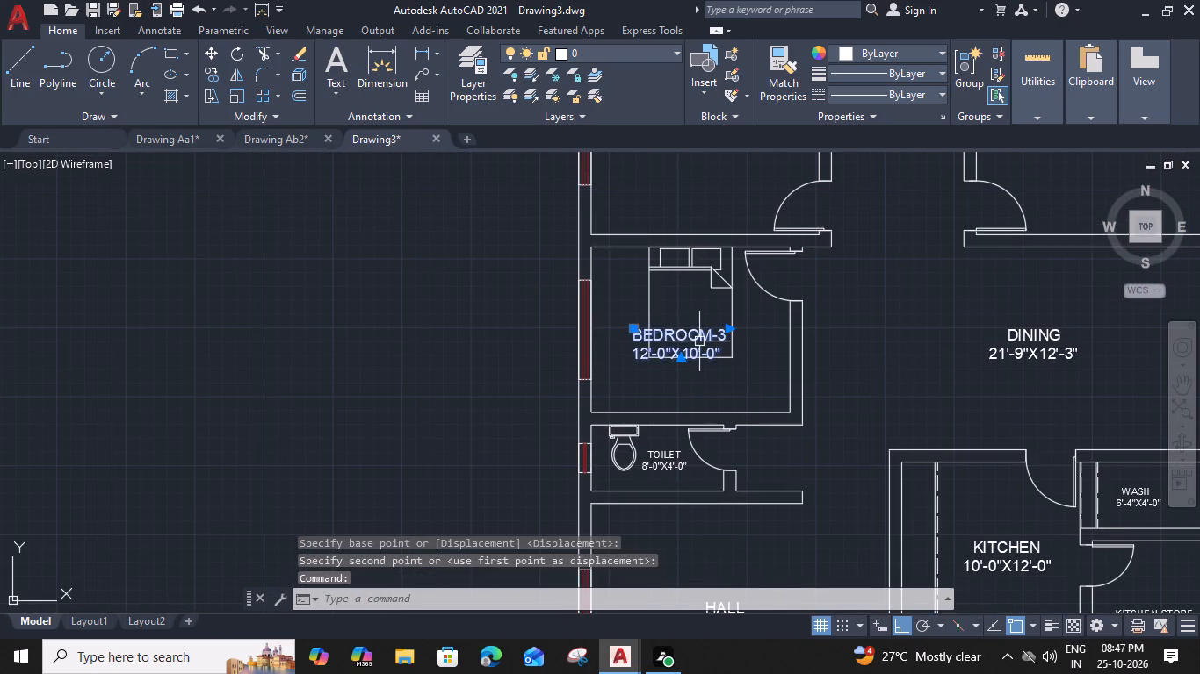
text(M)
key(space)
scroll(727, 337, up, 2)
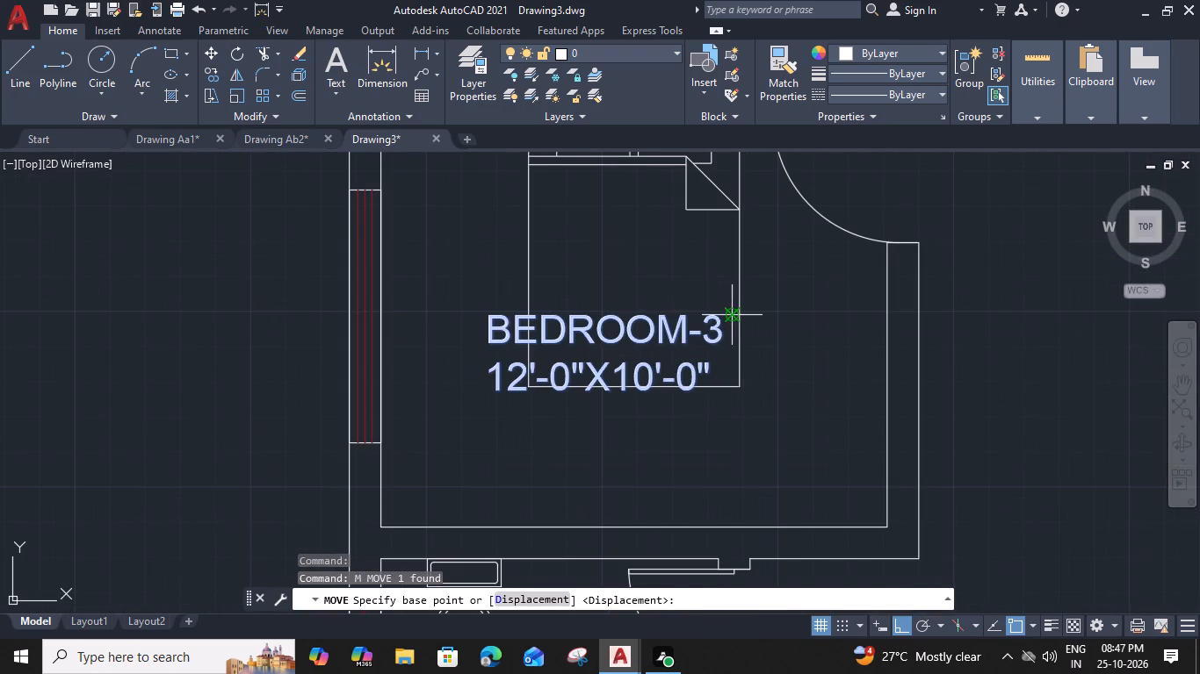
click(733, 316)
click(767, 310)
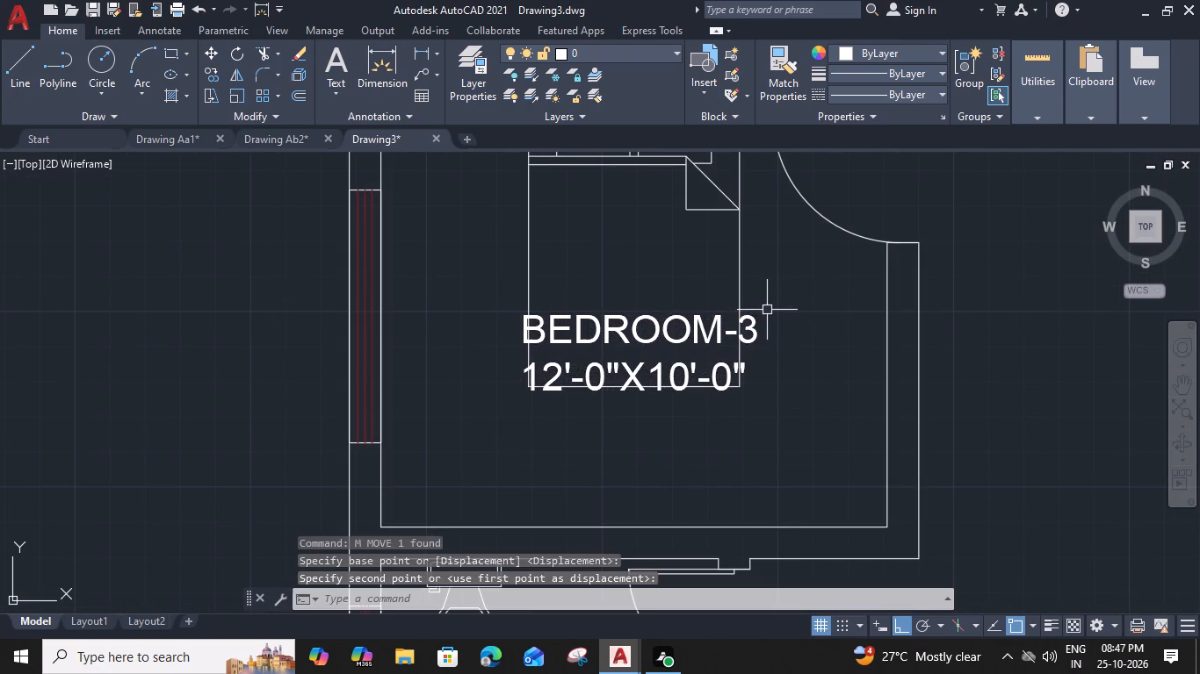
click(592, 319)
key(m)
key(space)
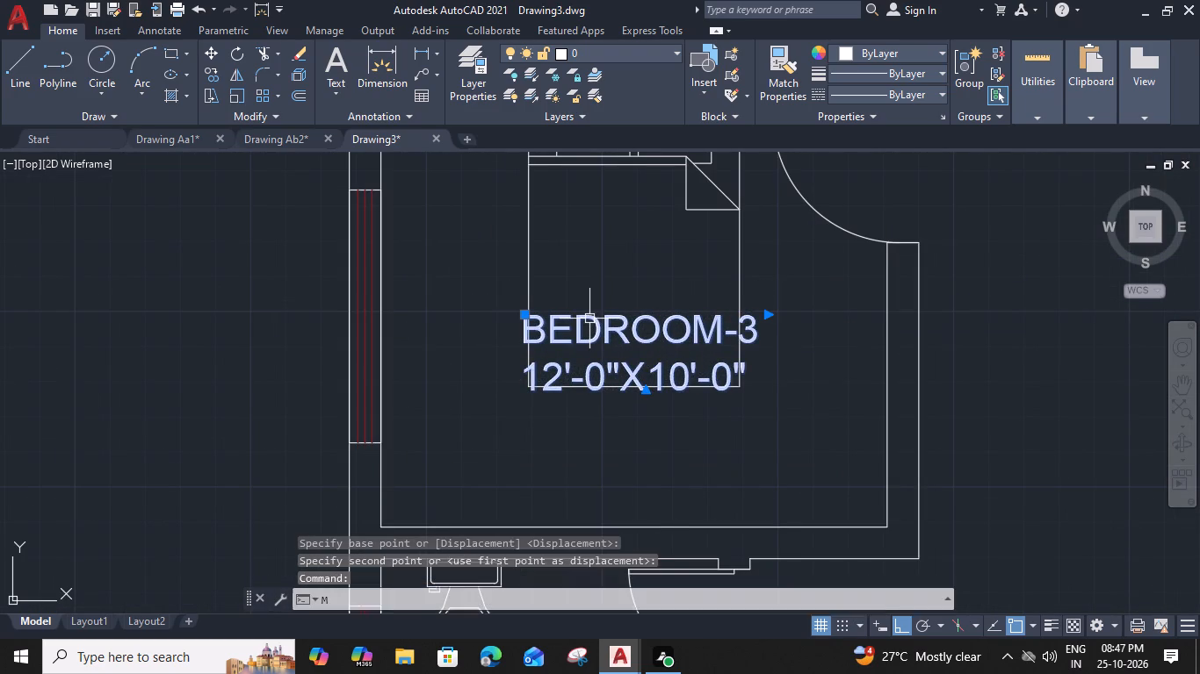
click(524, 314)
click(524, 275)
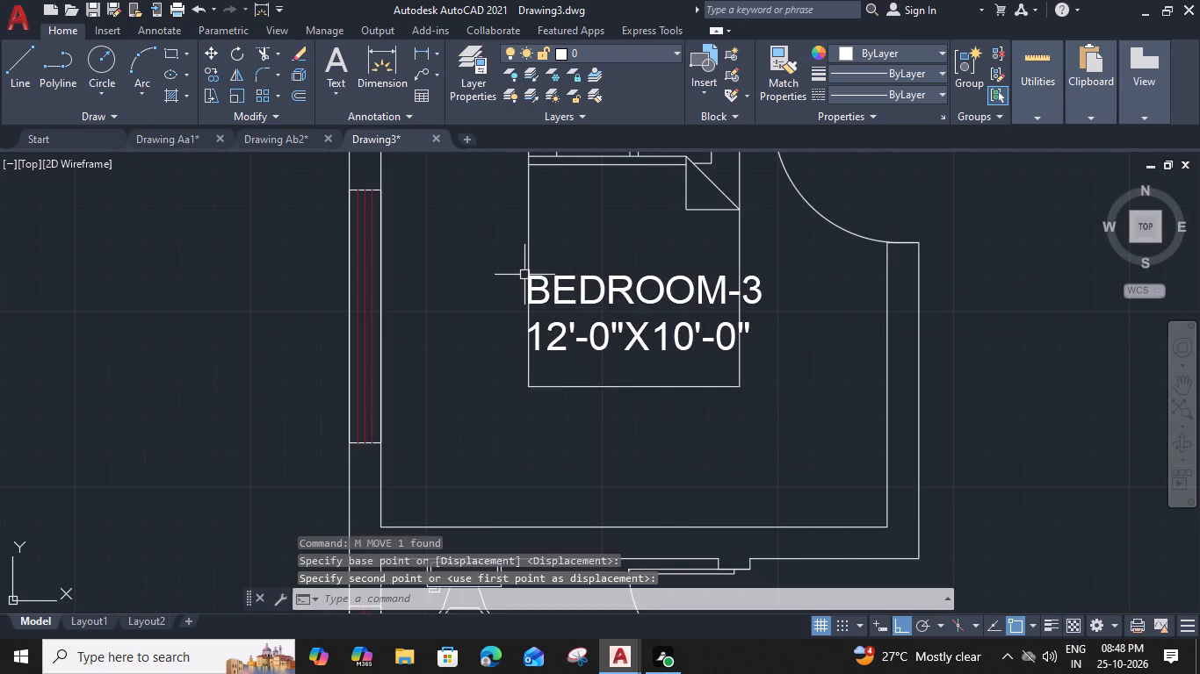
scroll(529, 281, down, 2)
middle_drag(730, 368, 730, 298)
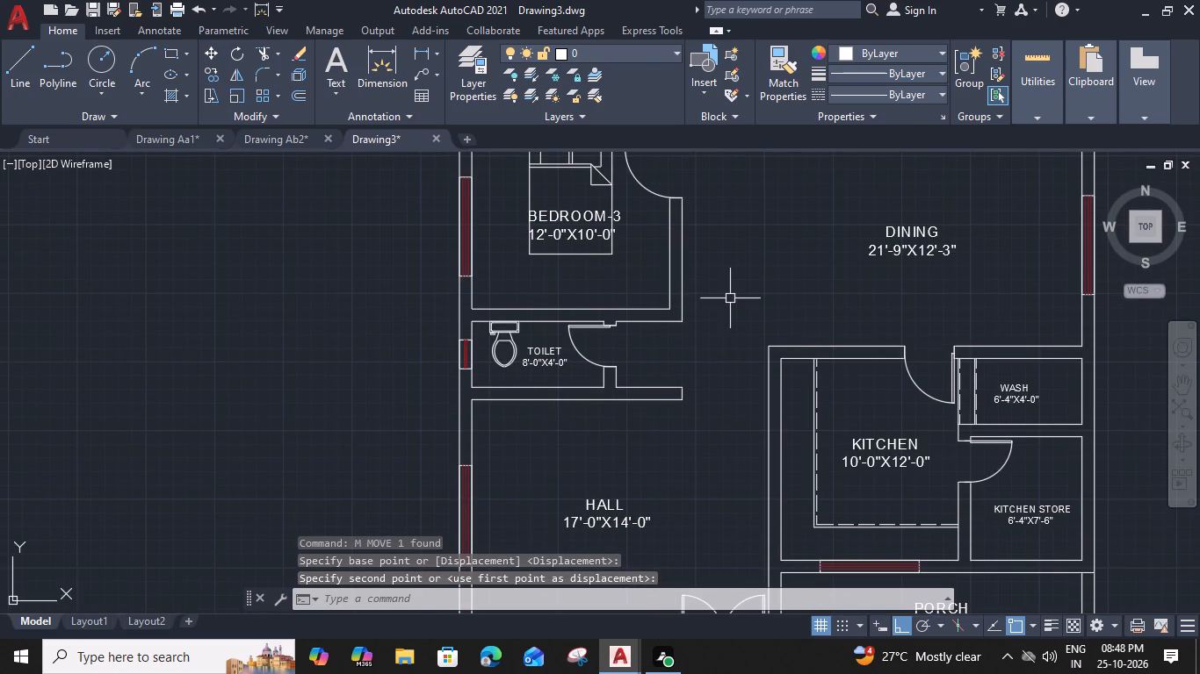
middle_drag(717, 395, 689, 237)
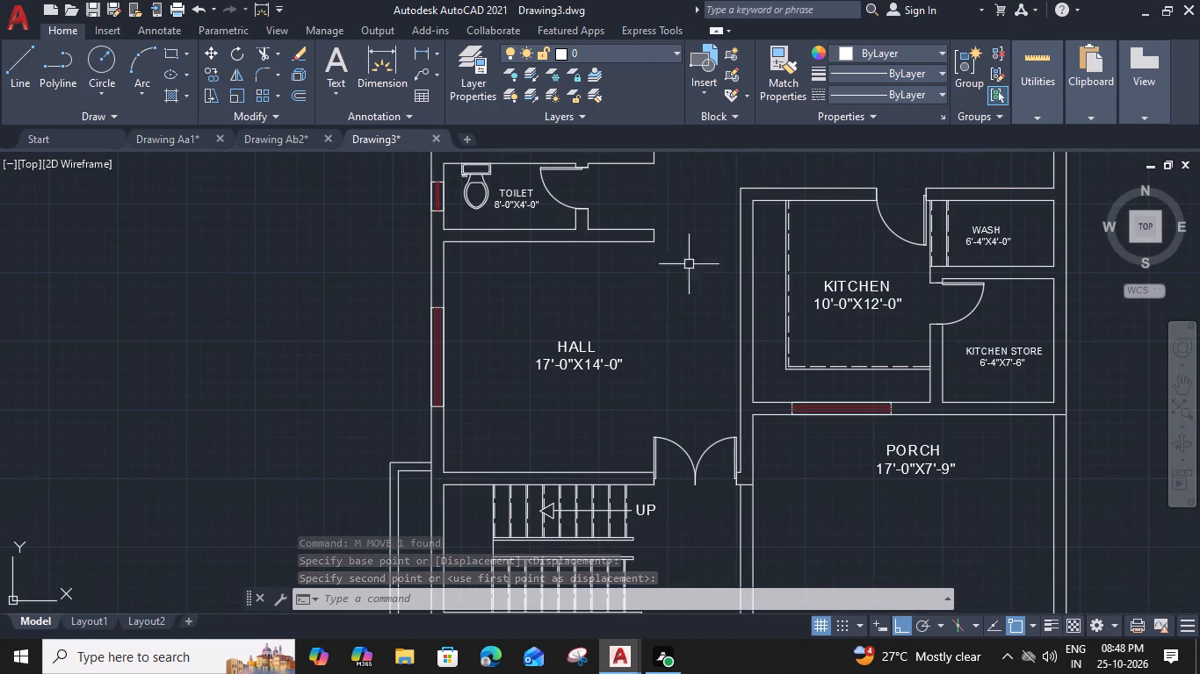
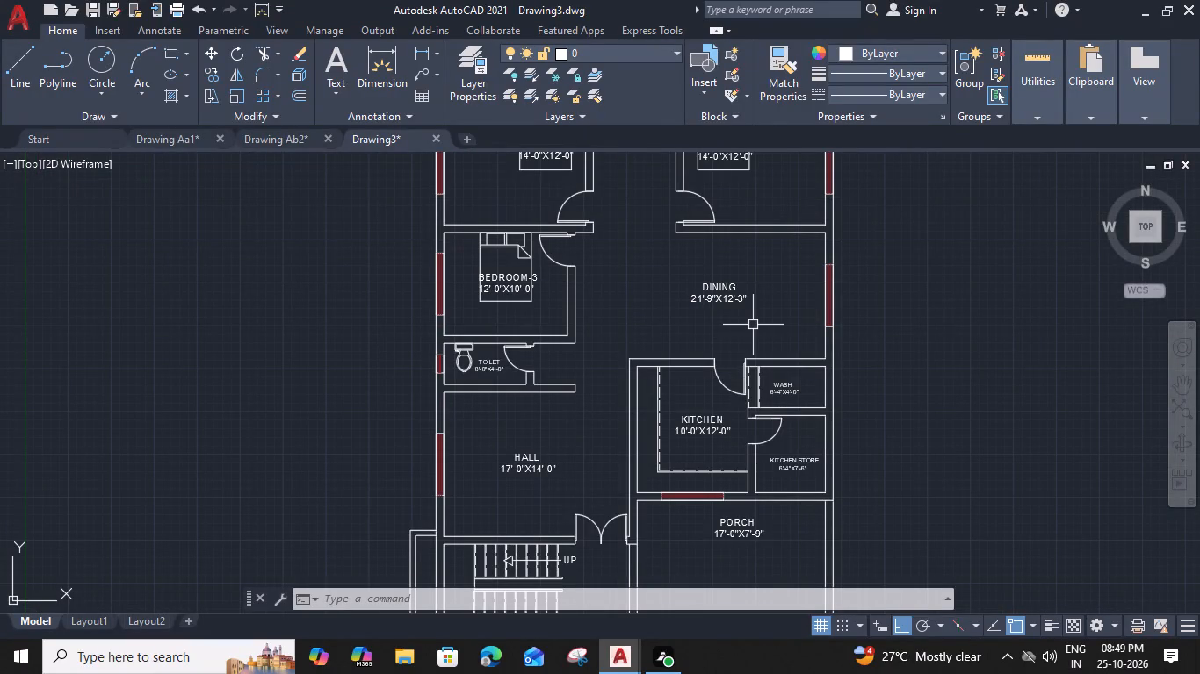
Insert the Dining Set - 36 x 72 in. block from the Home - Space Planner blocks near the bottom of the hall.
key(ctrl+2)
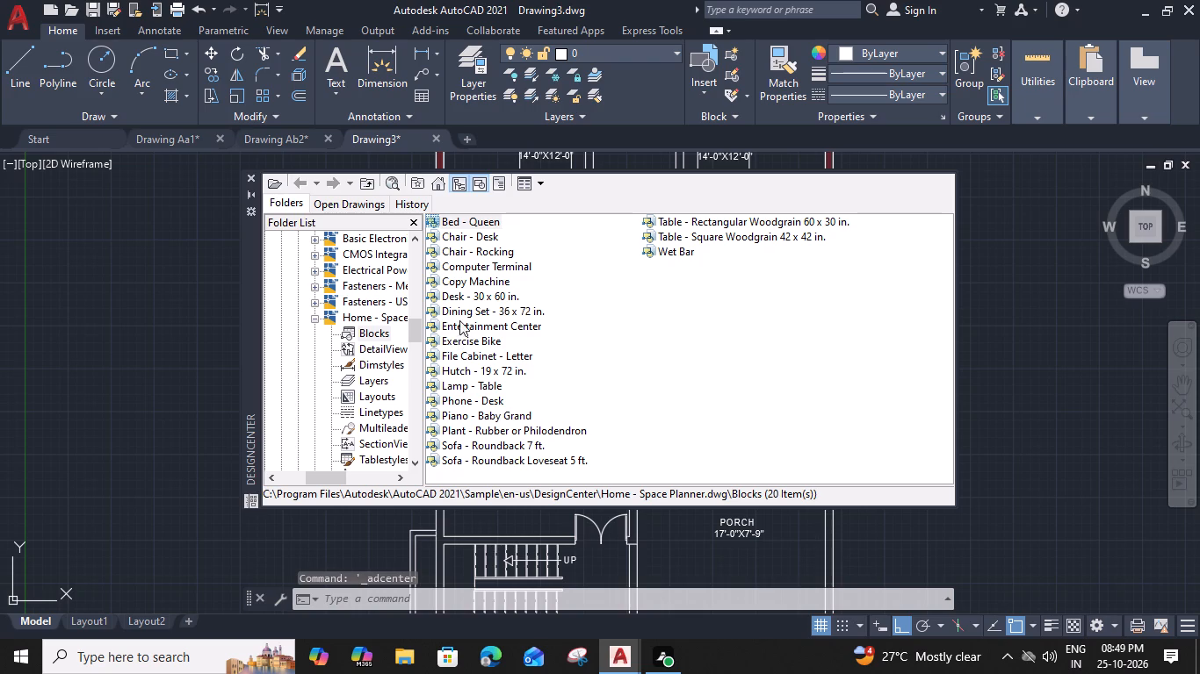
drag(472, 310, 518, 490)
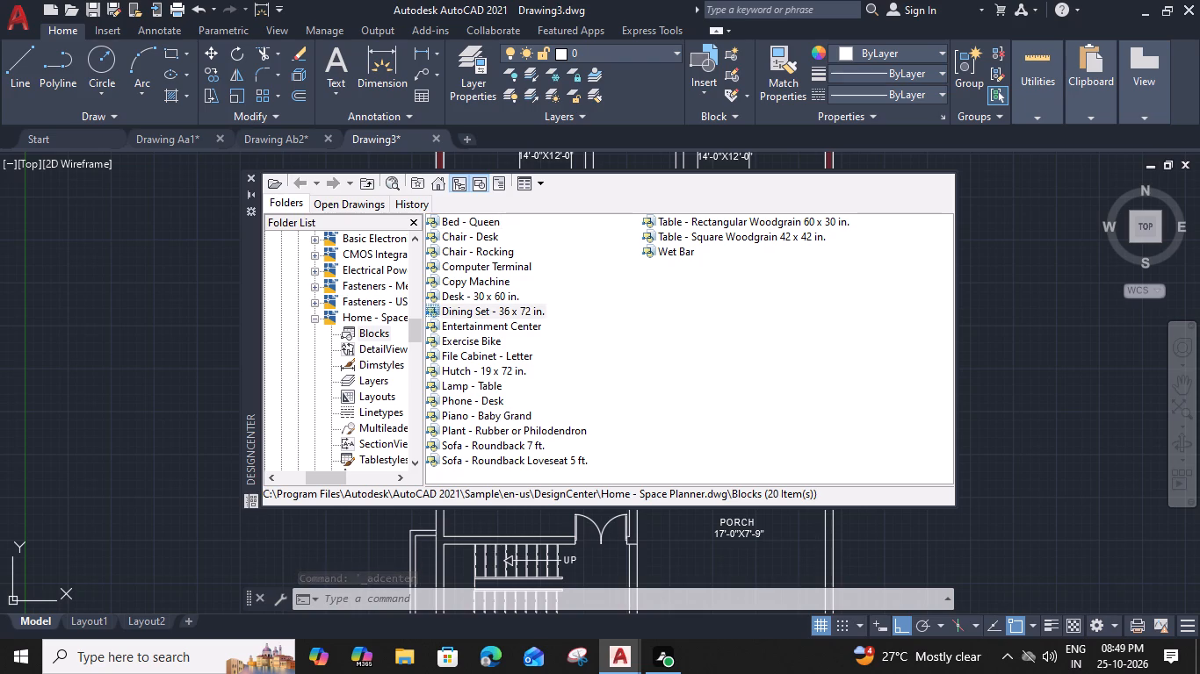
drag(518, 490, 516, 523)
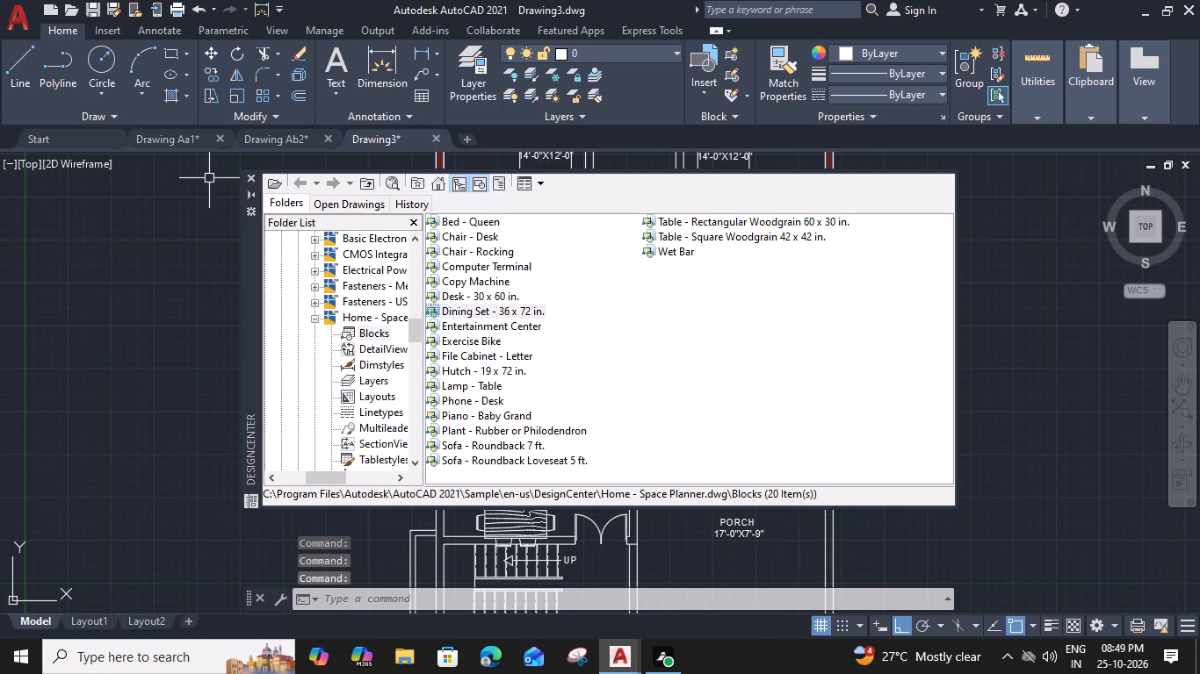
click(256, 176)
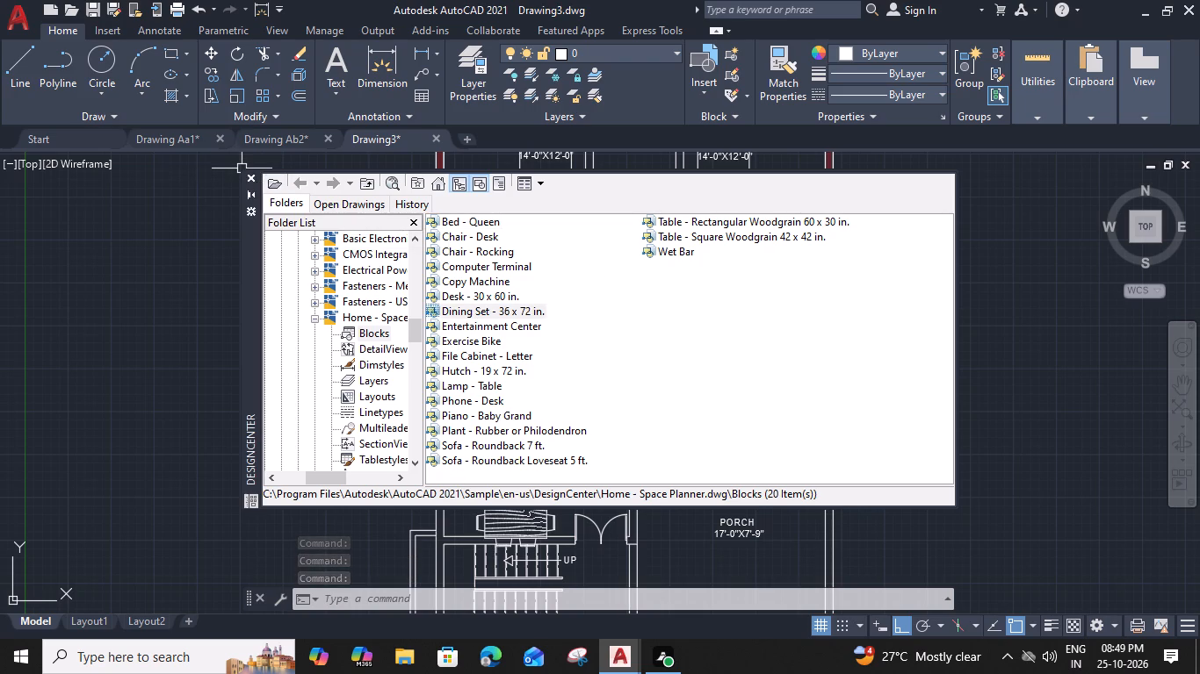
Move the dining set up and across into the dining room, just below and right of the DINING label.
click(530, 520)
text(M)
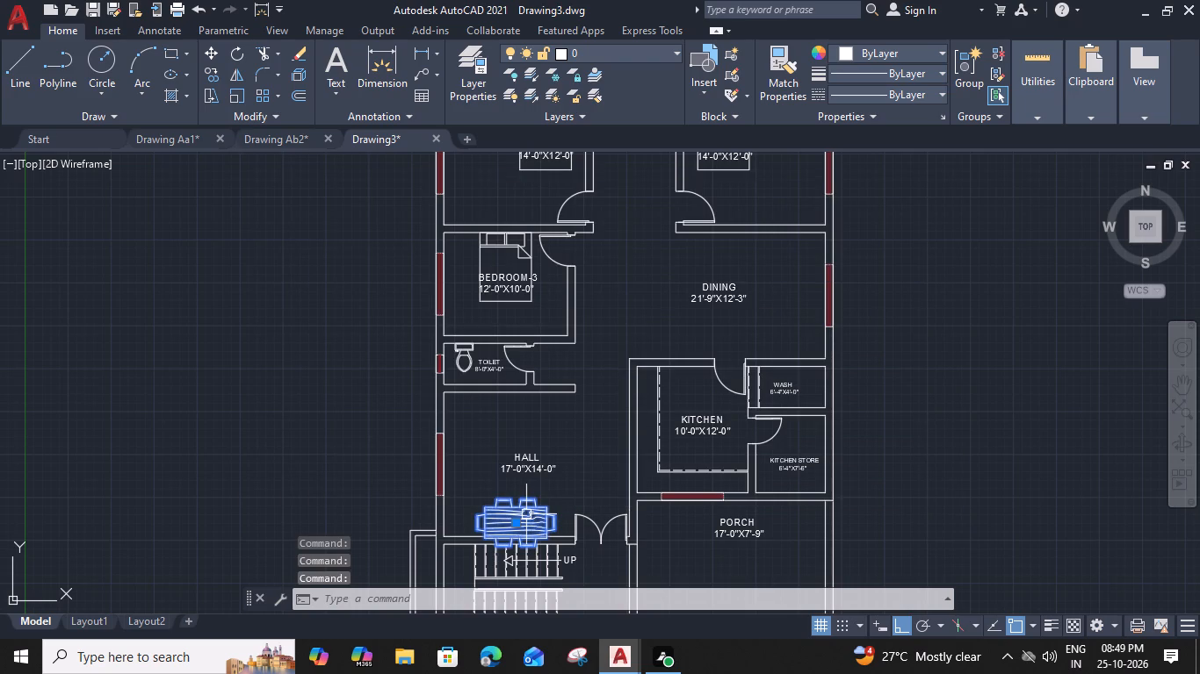
key(space)
scroll(516, 505, up, 2)
click(516, 505)
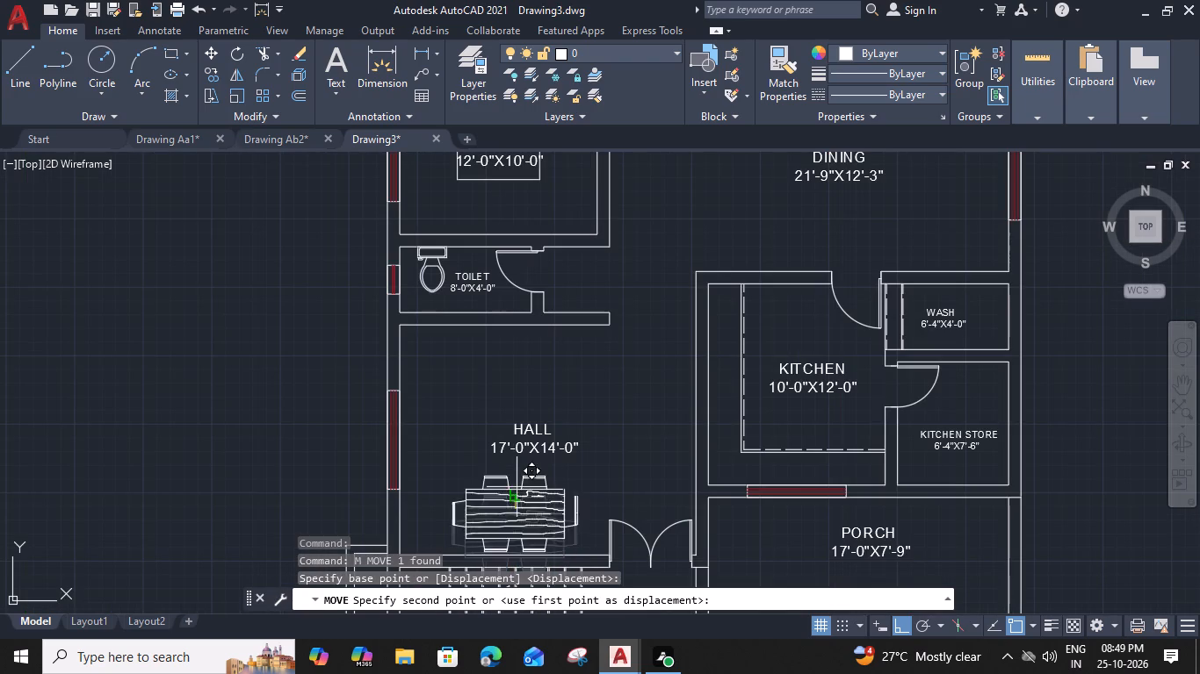
middle_drag(531, 355, 506, 501)
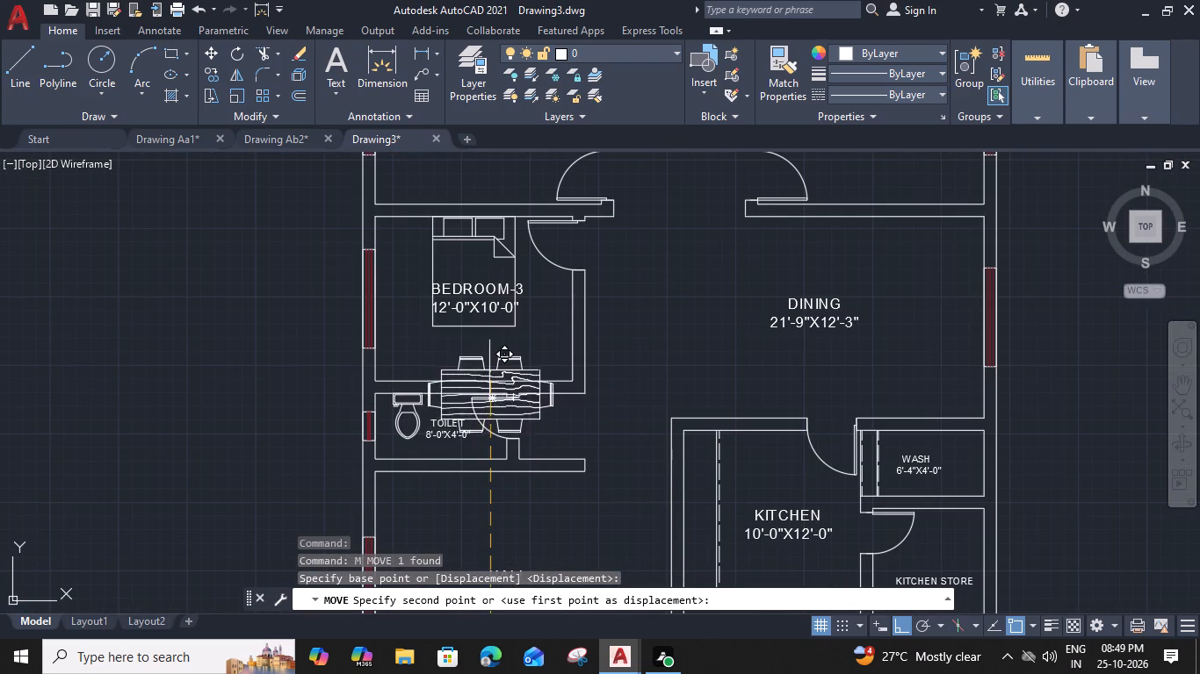
click(493, 348)
click(540, 352)
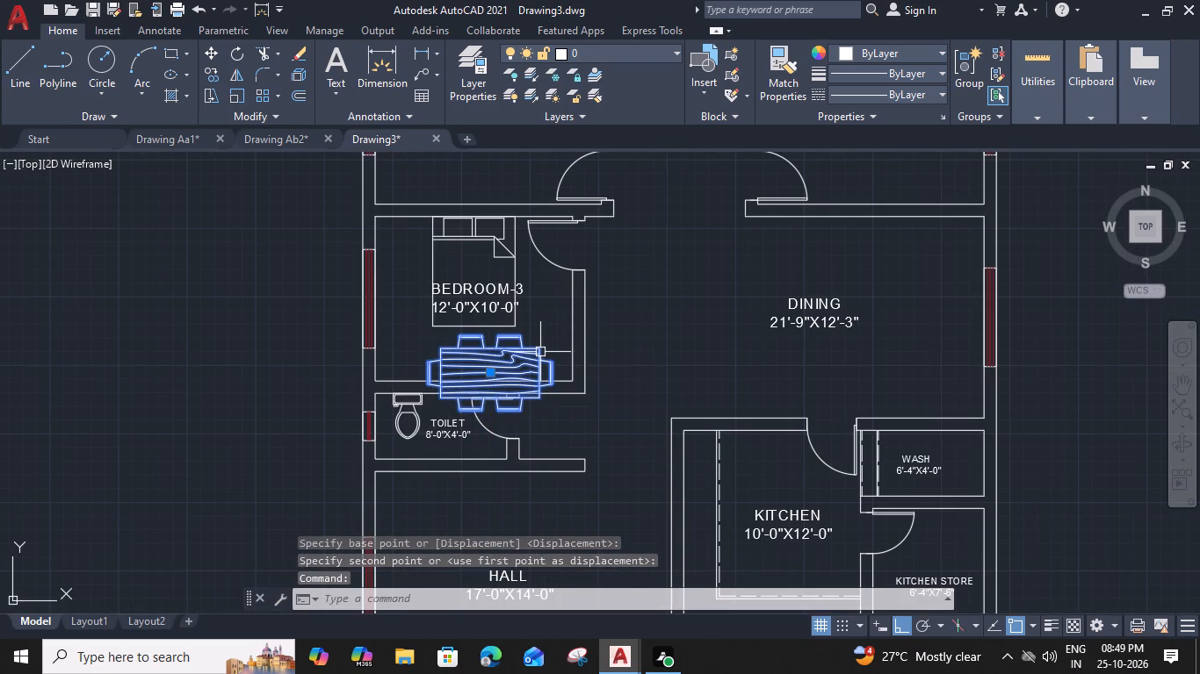
key(m)
key(space)
click(541, 348)
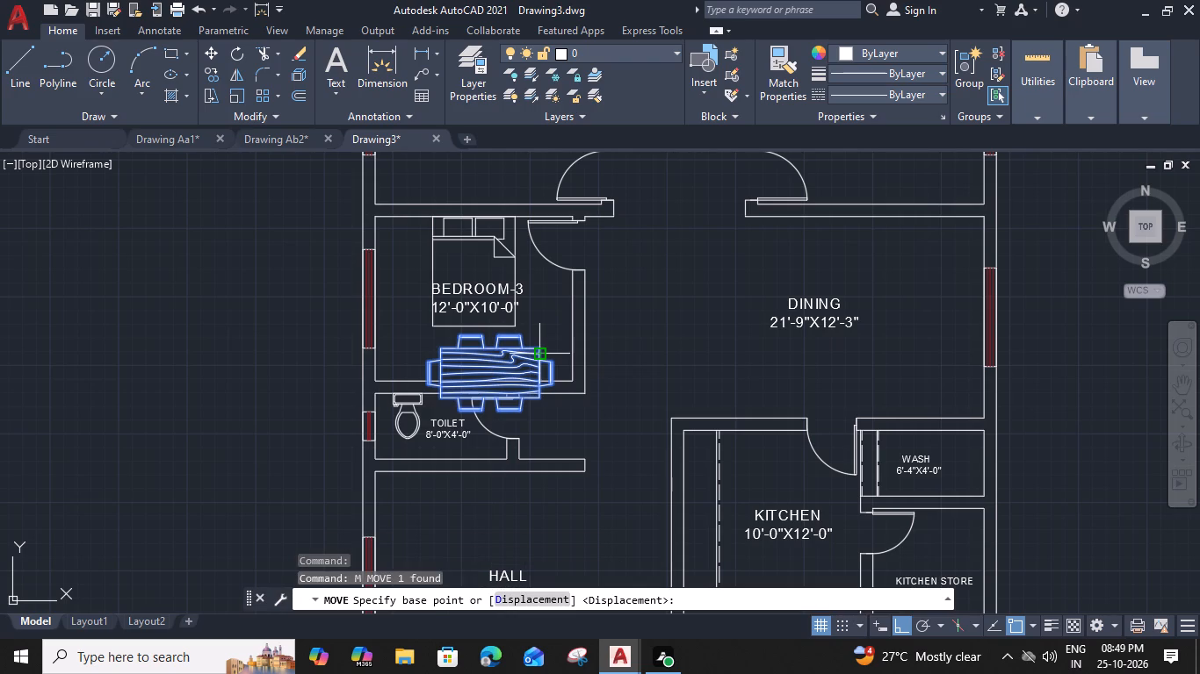
click(927, 332)
Move the DINING 21'-9"X12'-3" label horizontally left to clear the space above the dining set.
click(819, 321)
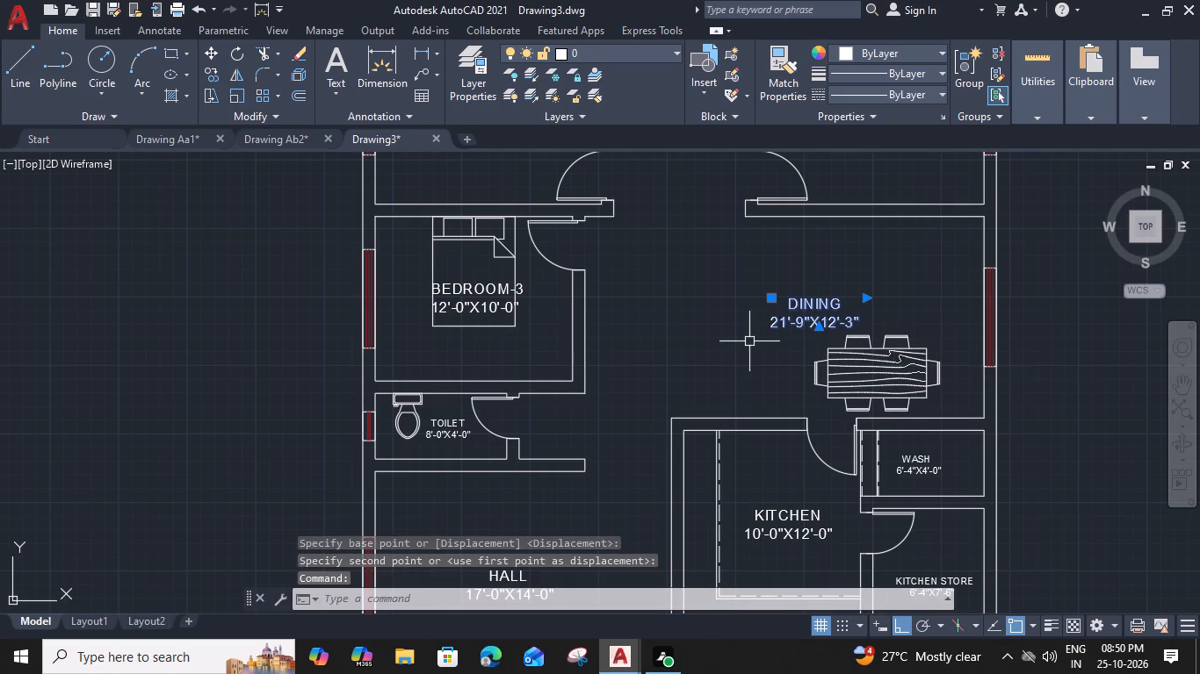
text(M)
key(space)
click(772, 331)
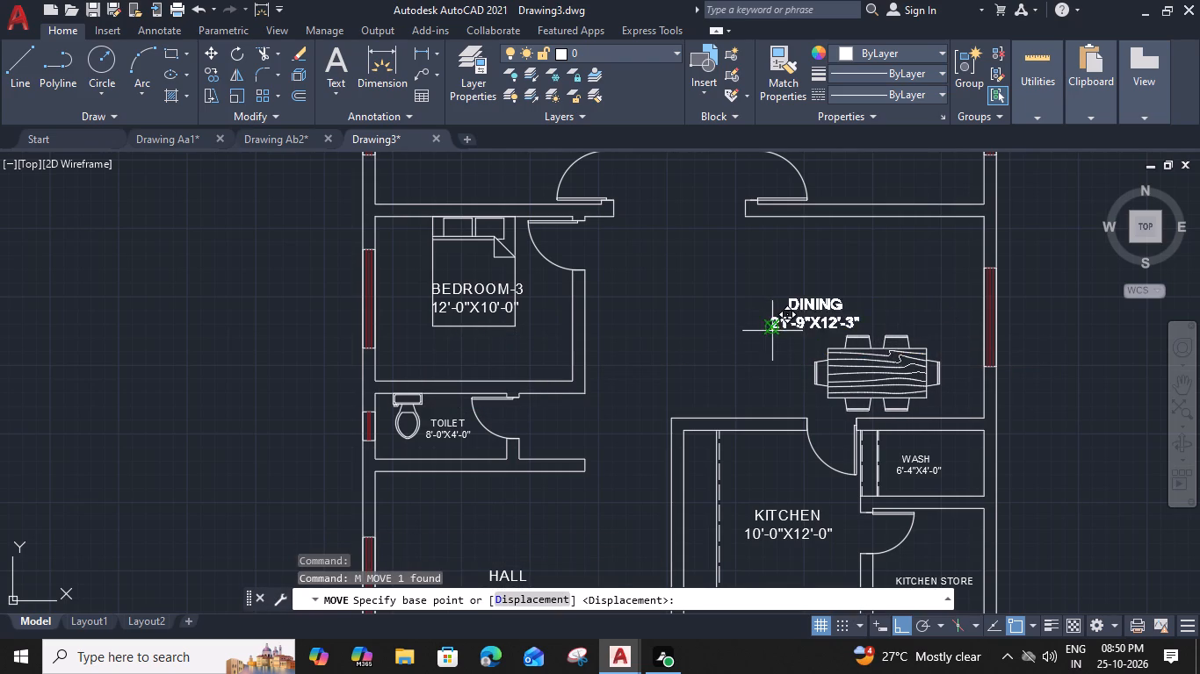
click(689, 341)
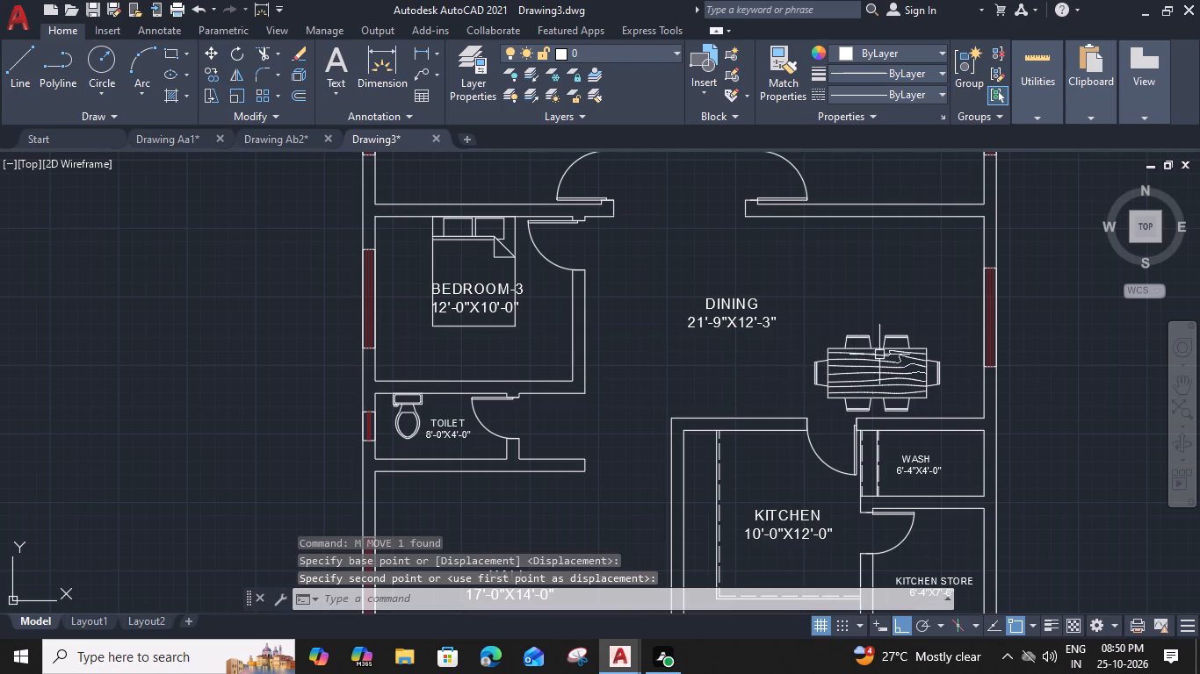
Move the dining set straight up so it sits beside the DINING label, near the right-hand window.
click(884, 348)
text(M)
key(space)
click(876, 348)
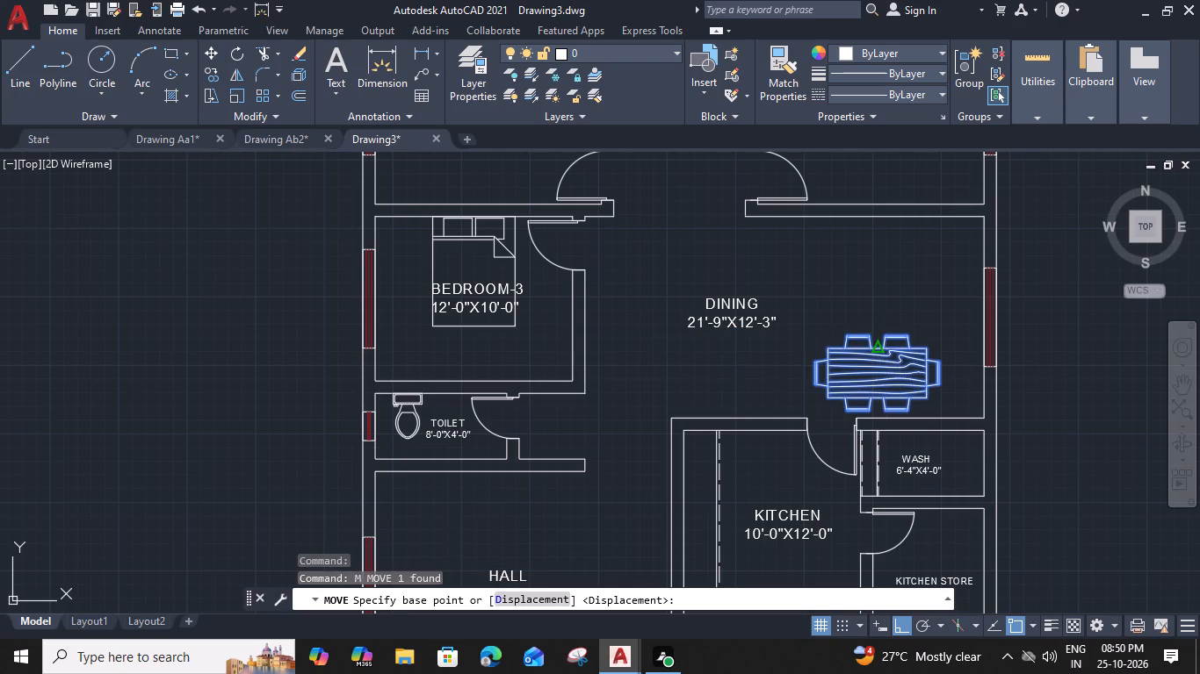
click(868, 295)
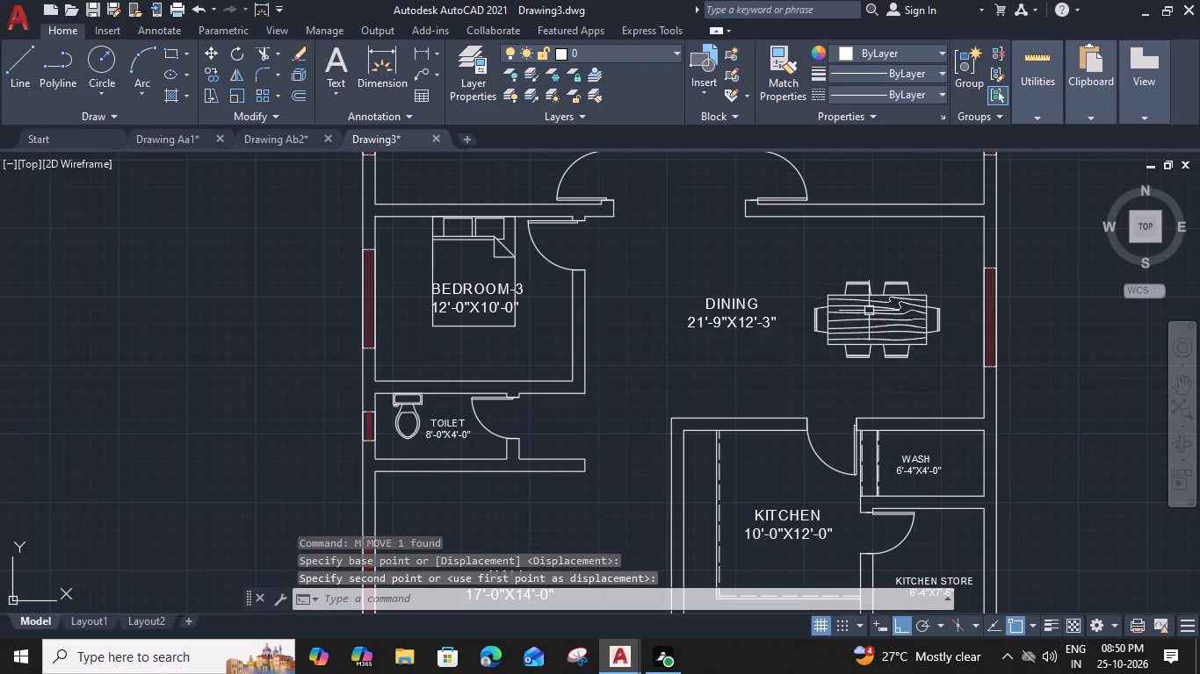
Move the DINING 21'-9"X12'-3" label slightly down and right, closer to the dining set.
click(769, 322)
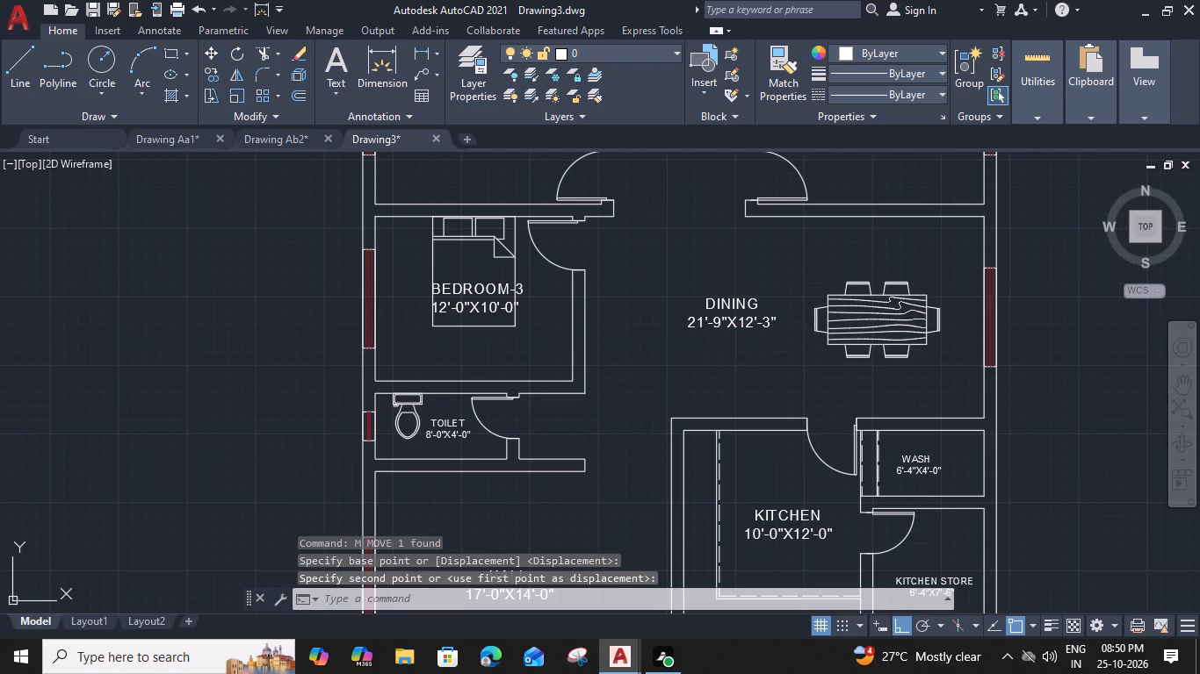
text(M)
key(space)
click(783, 330)
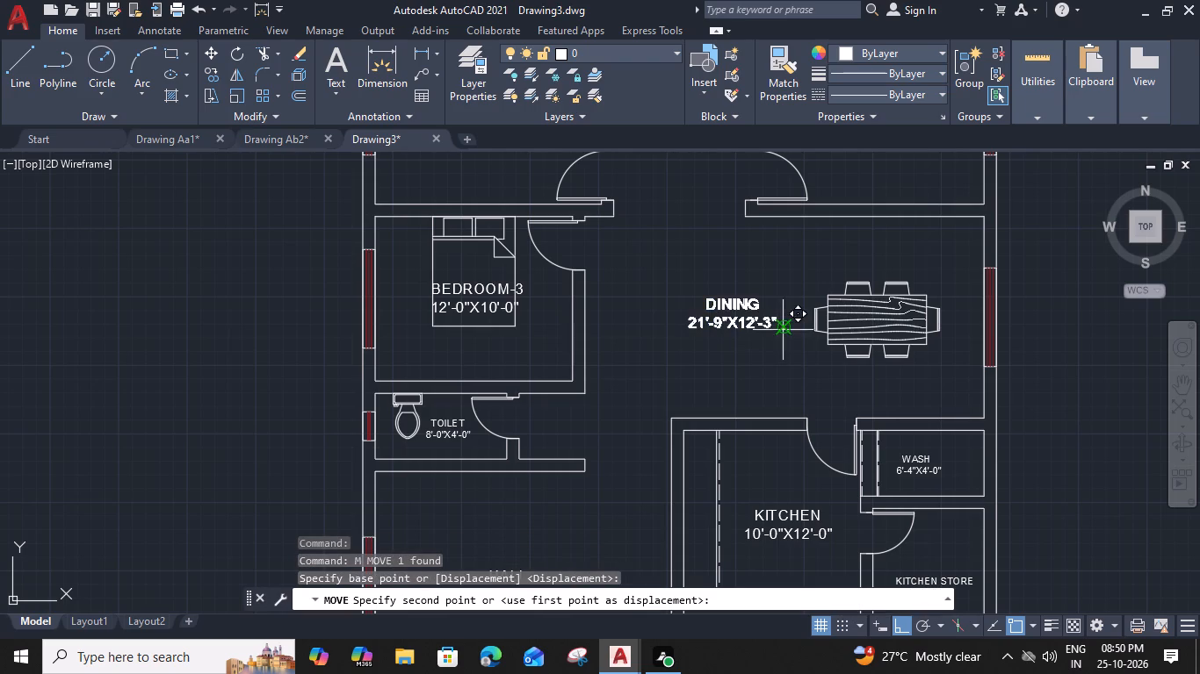
click(786, 348)
click(773, 341)
text(M)
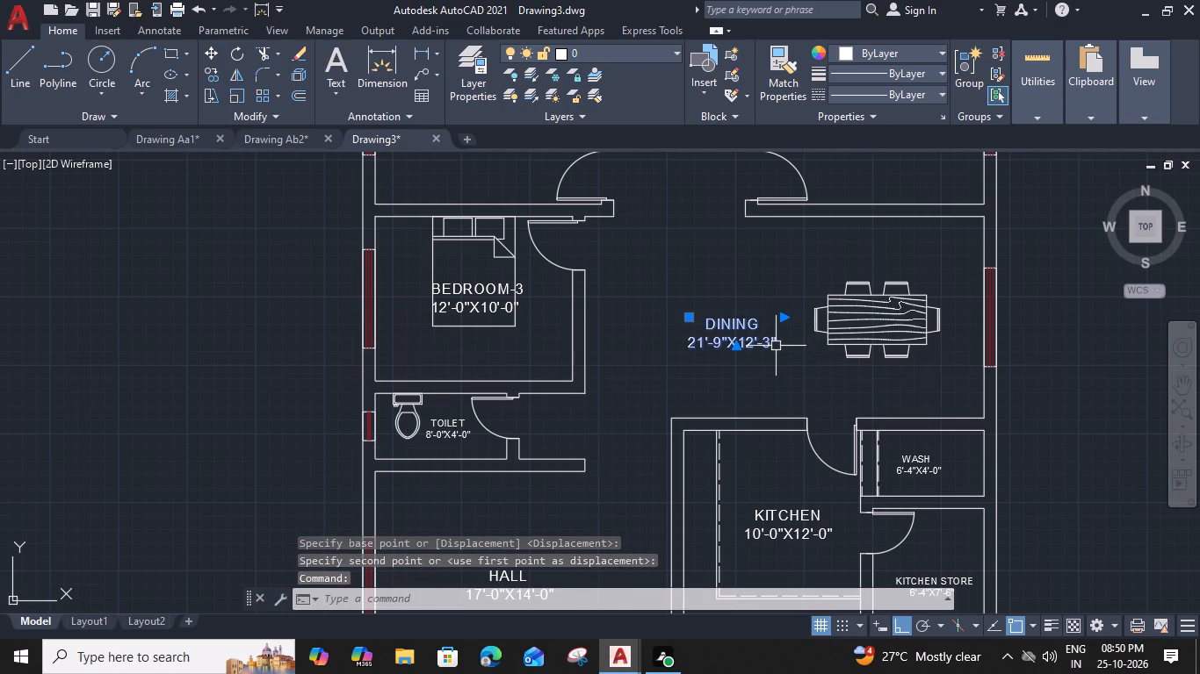
key(space)
click(789, 349)
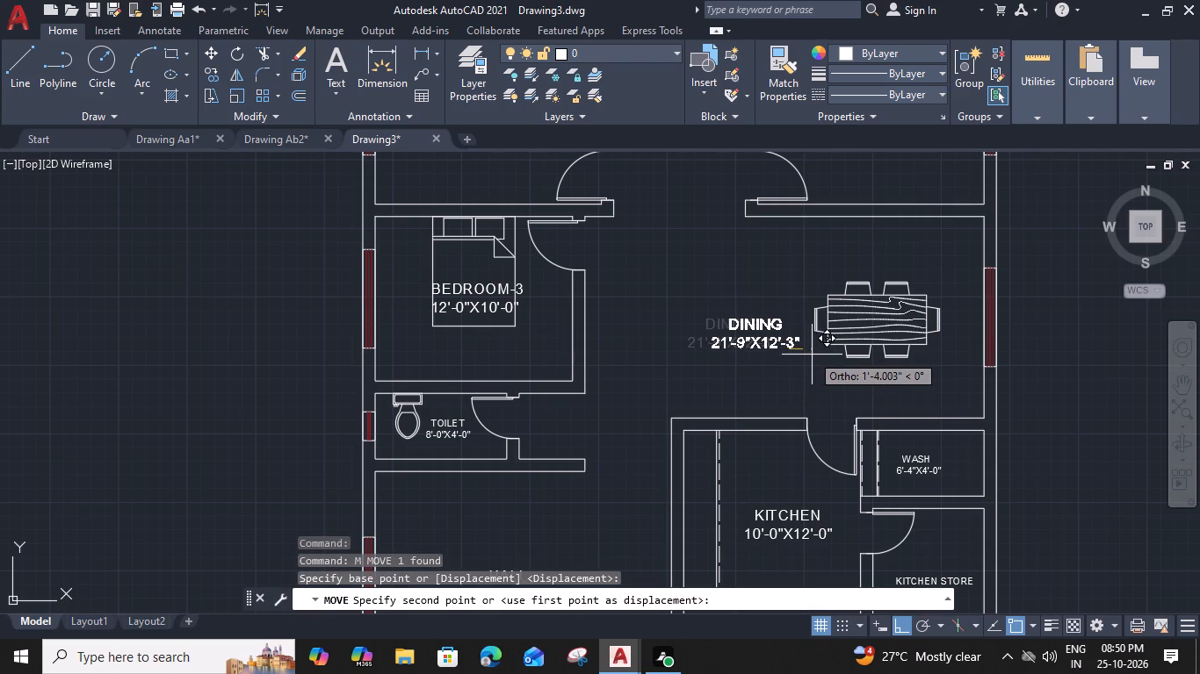
click(813, 355)
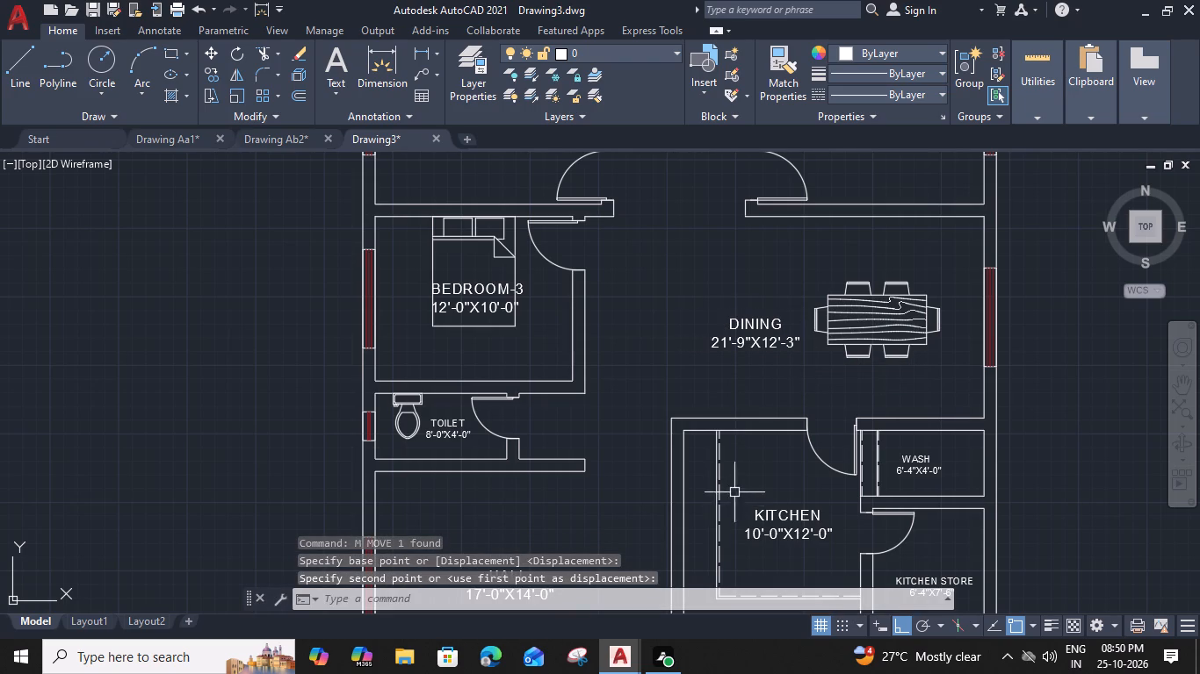
Insert the Vehicles - Imperial block from the architectural tool palette in the lower part of the hall.
scroll(672, 361, down, 1)
middle_drag(639, 409, 658, 290)
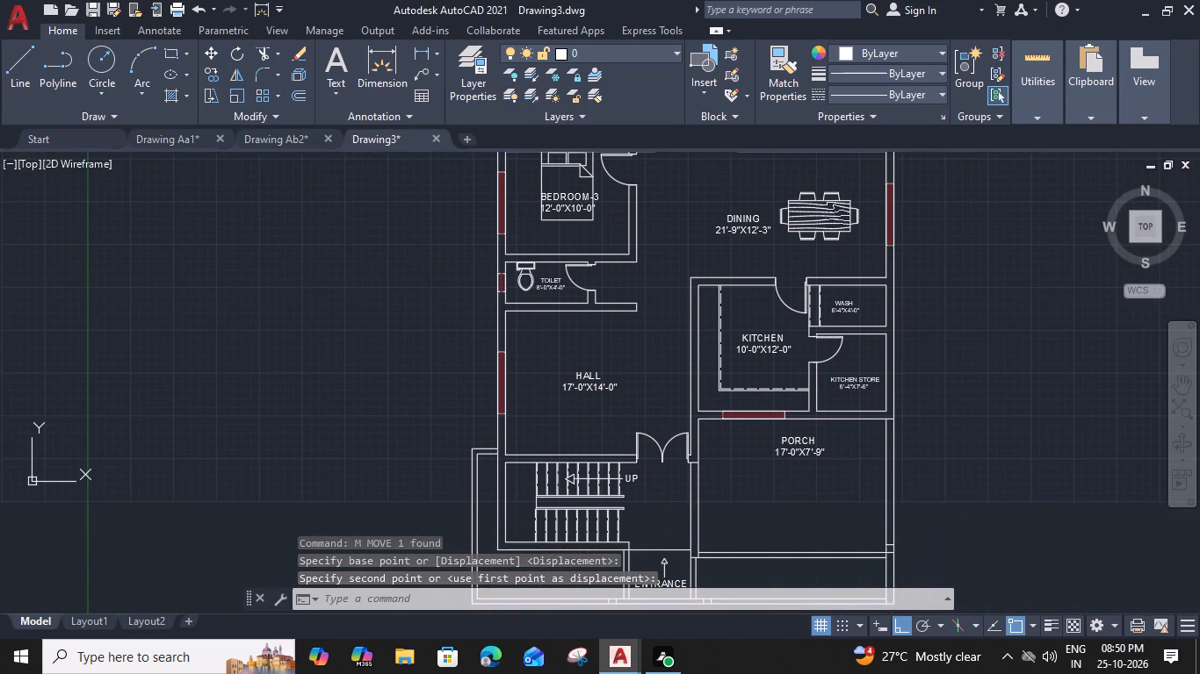
middle_drag(646, 438, 634, 304)
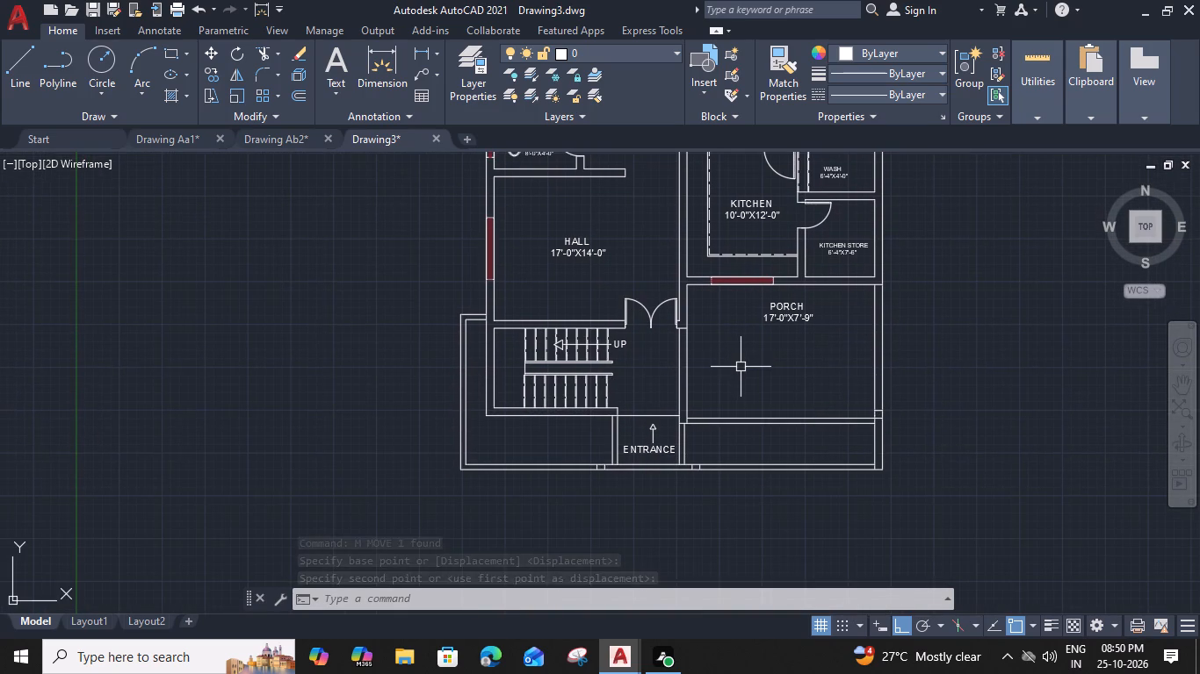
key(ctrl+3)
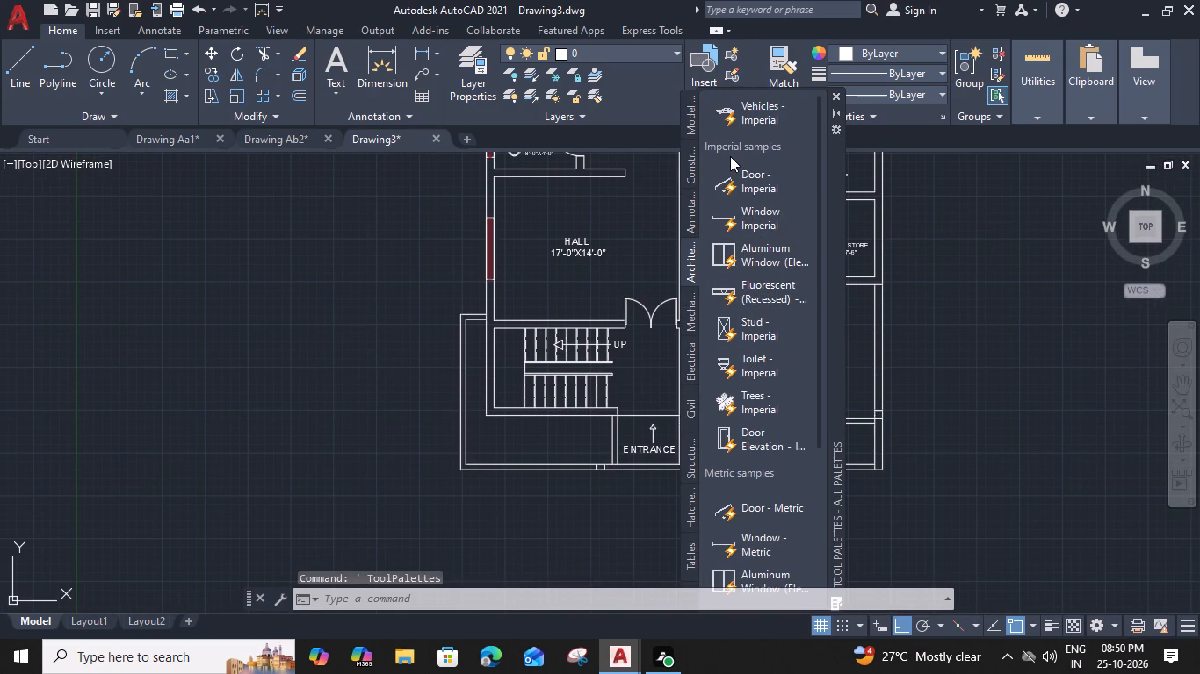
click(750, 115)
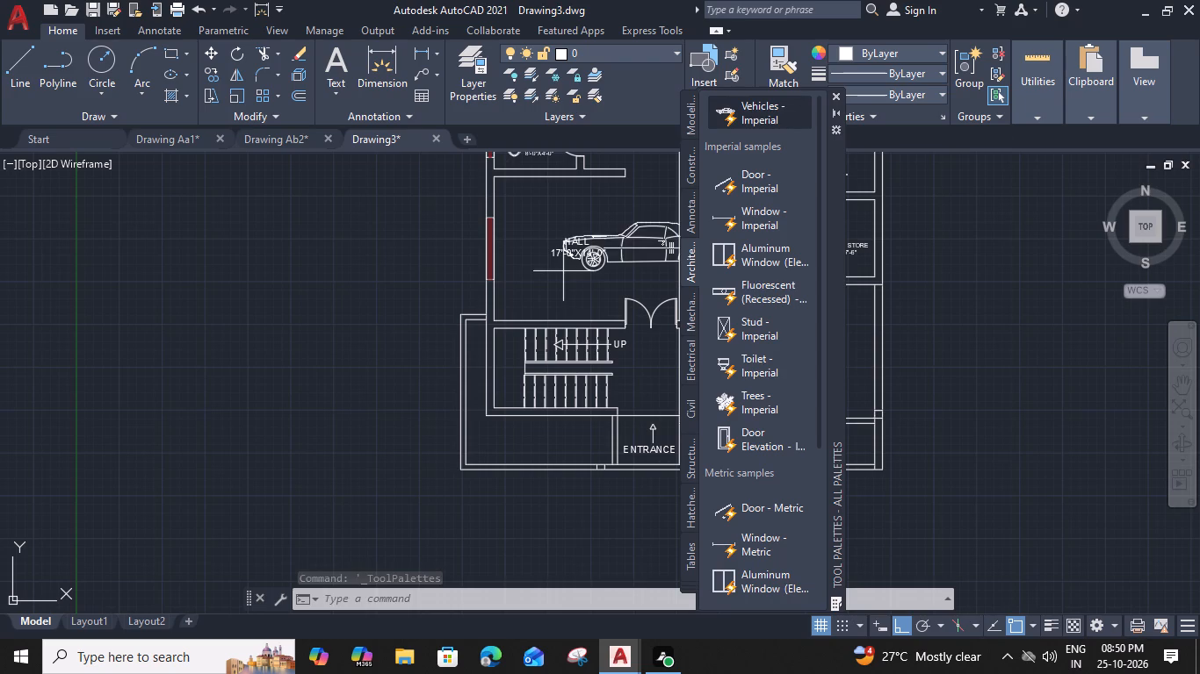
click(509, 297)
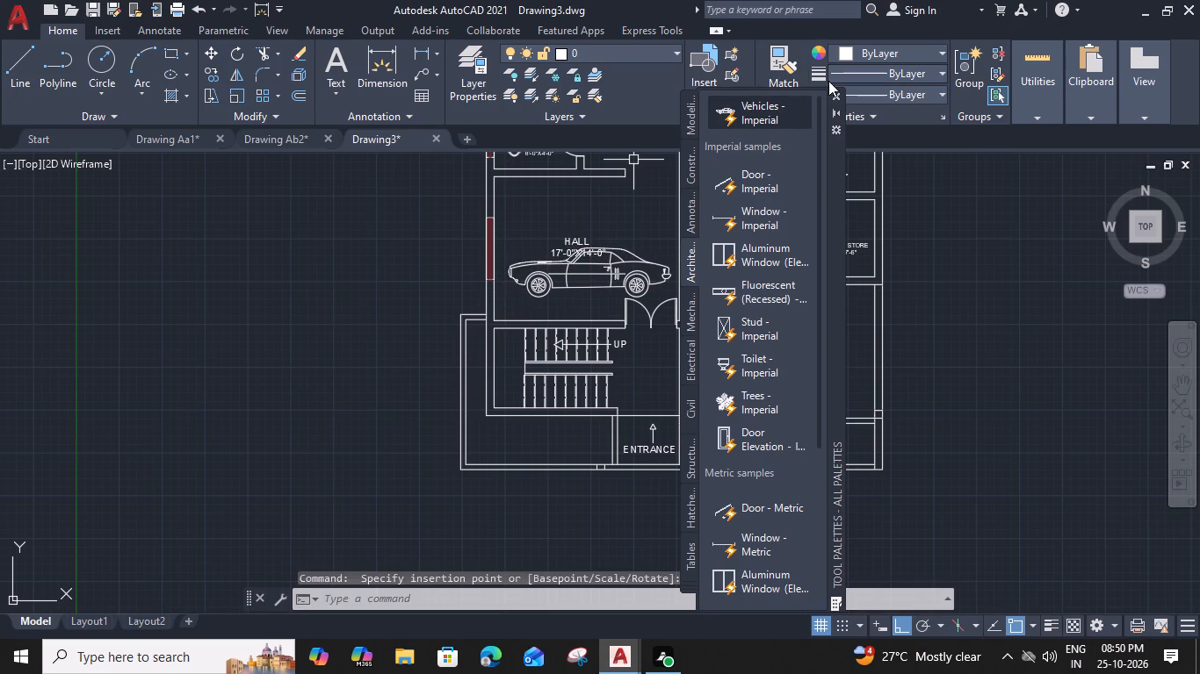
click(834, 92)
Switch the inserted car block from its side view to its top view.
click(529, 269)
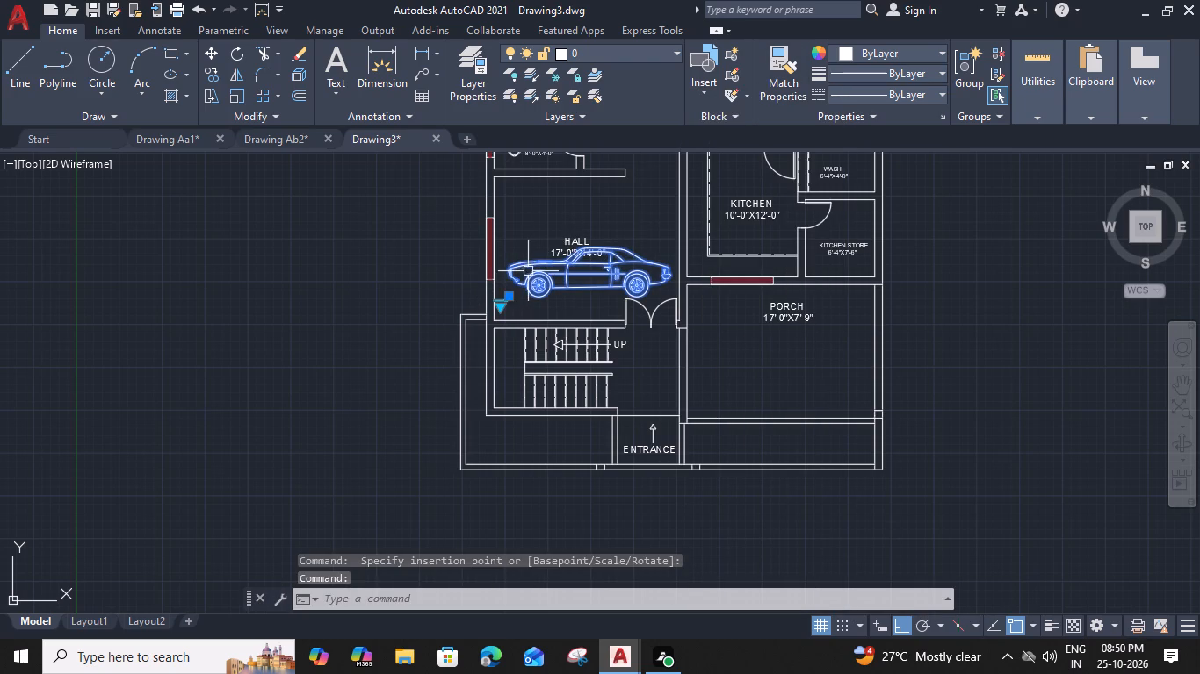
click(499, 308)
click(550, 336)
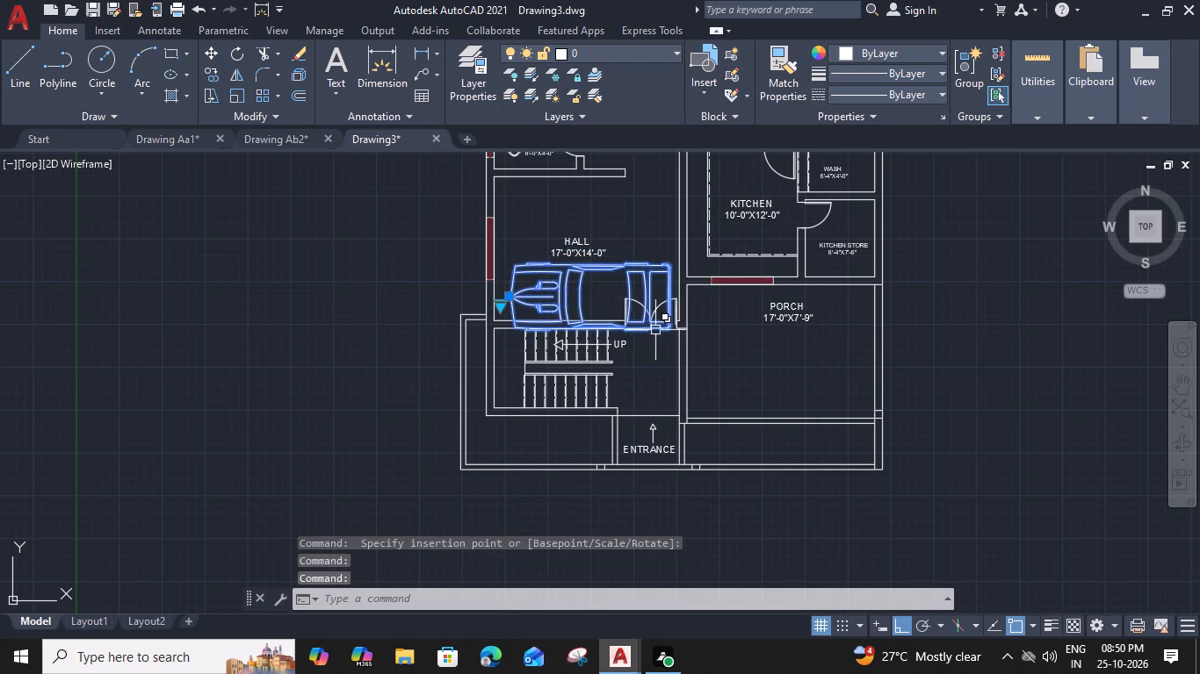
Move the top-view car right and down into the porch, just below the PORCH 17'-0"X7'-9" label.
key(m)
key(space)
scroll(660, 295, up, 2)
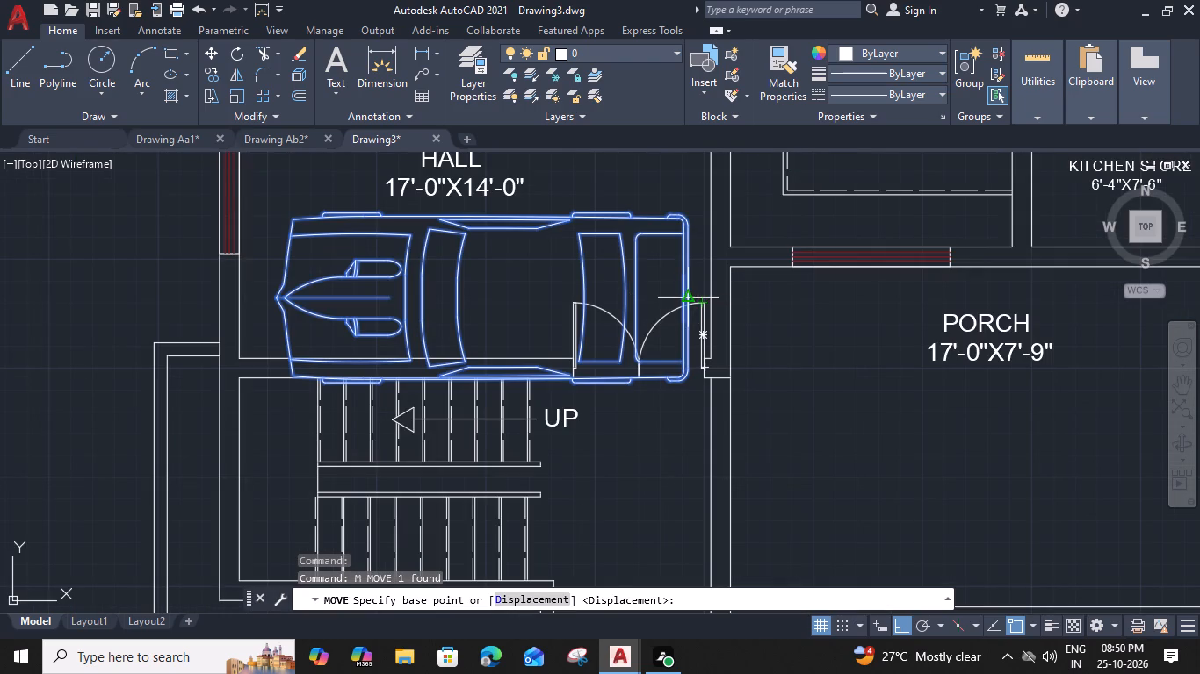
click(691, 299)
middle_drag(929, 367, 692, 313)
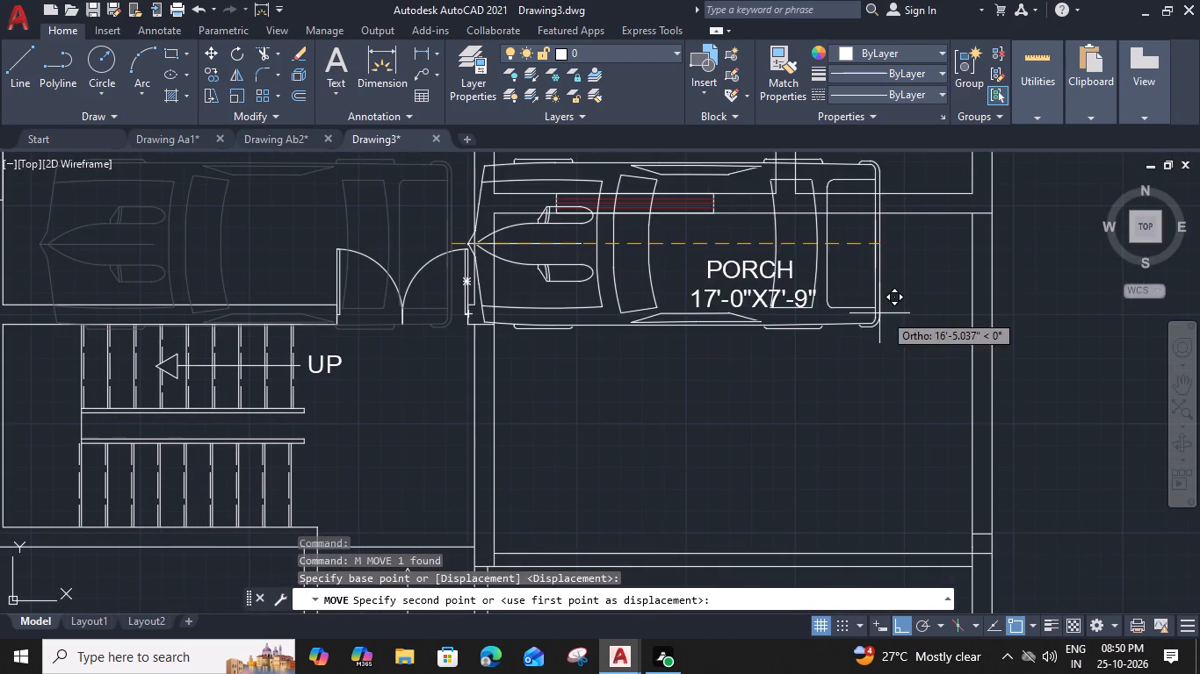
click(938, 247)
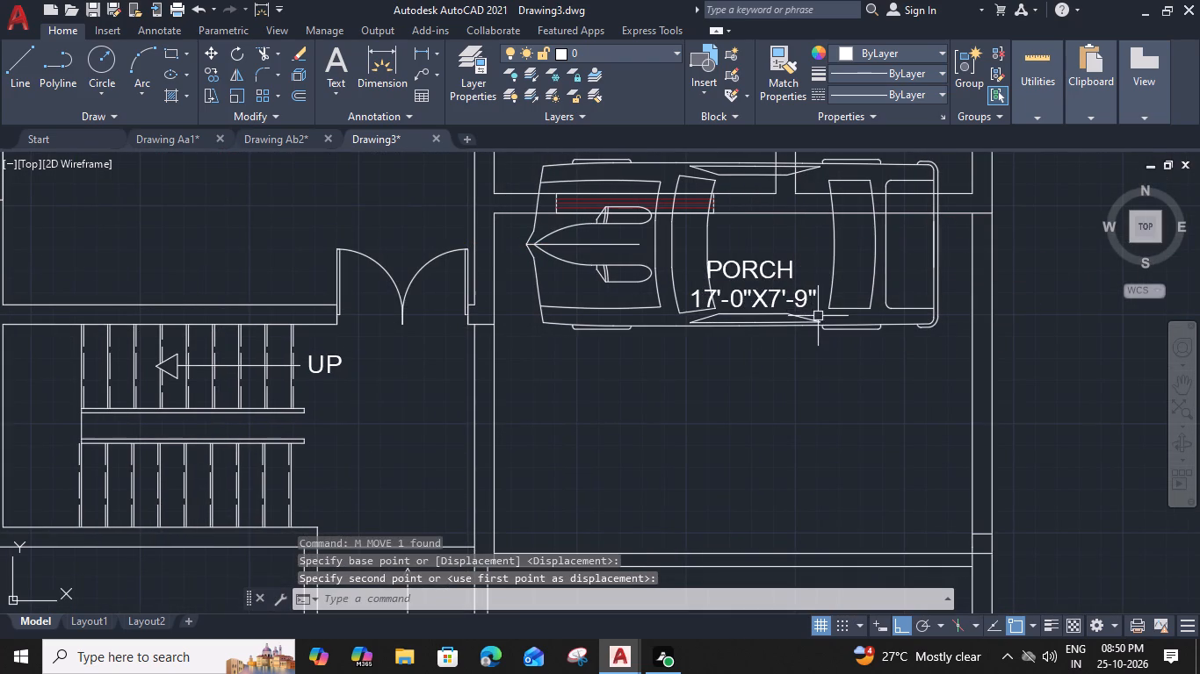
click(818, 318)
text(M)
key(space)
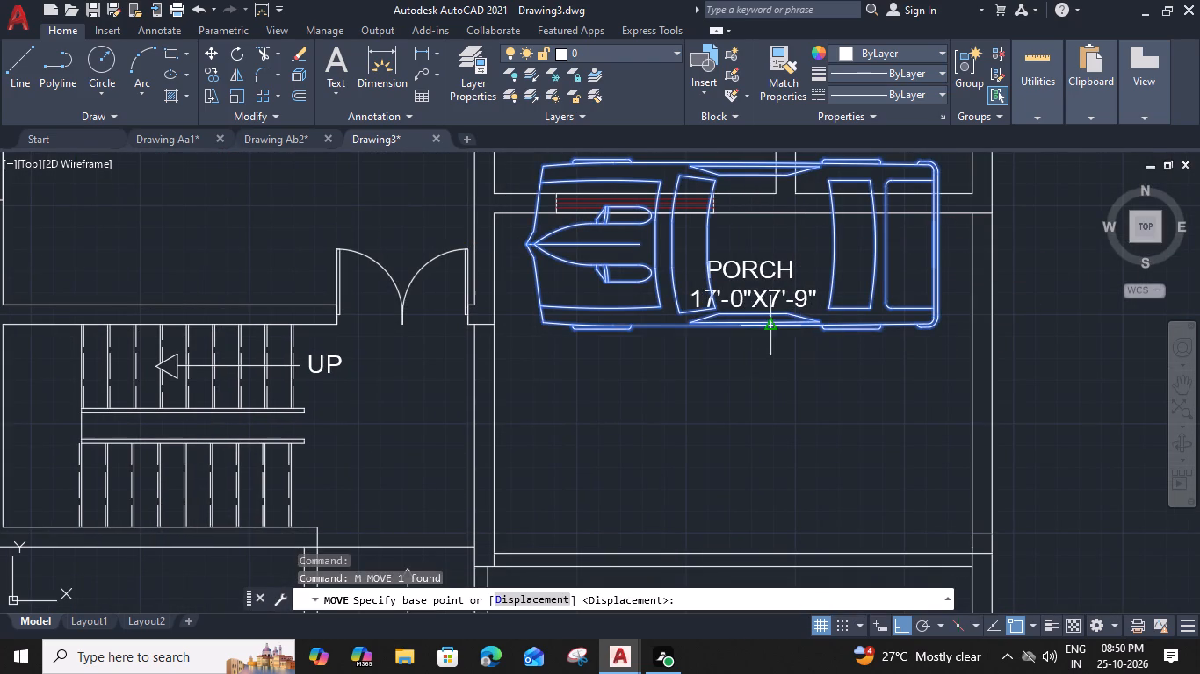
click(759, 322)
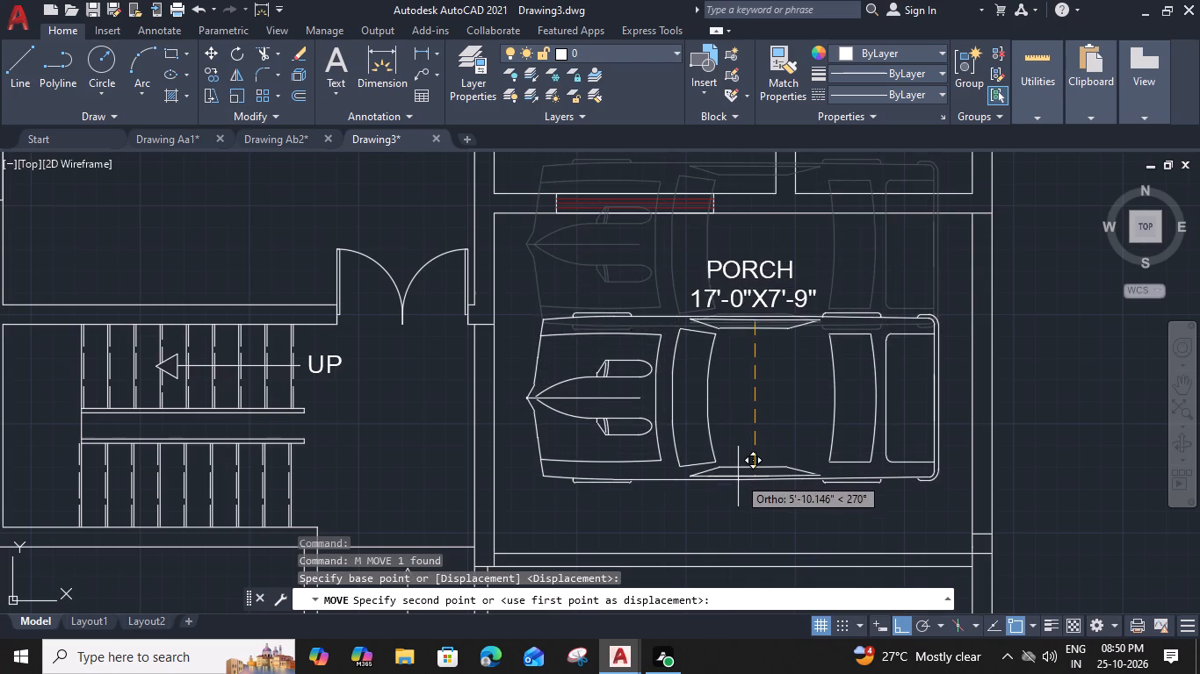
click(737, 484)
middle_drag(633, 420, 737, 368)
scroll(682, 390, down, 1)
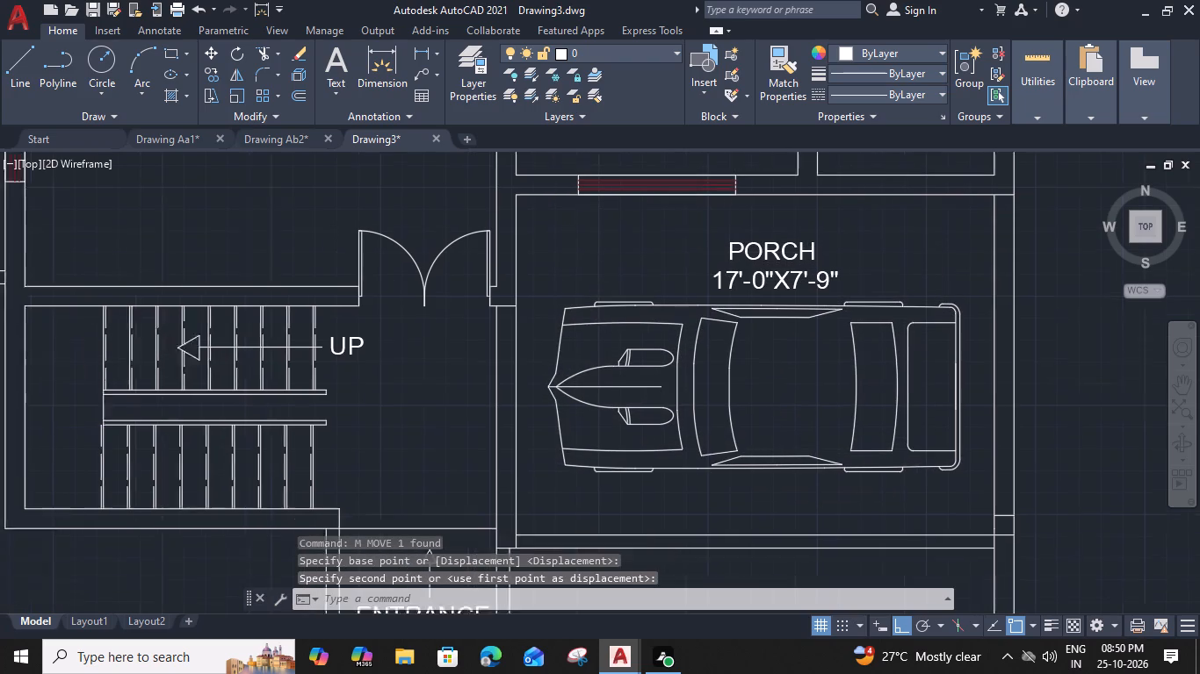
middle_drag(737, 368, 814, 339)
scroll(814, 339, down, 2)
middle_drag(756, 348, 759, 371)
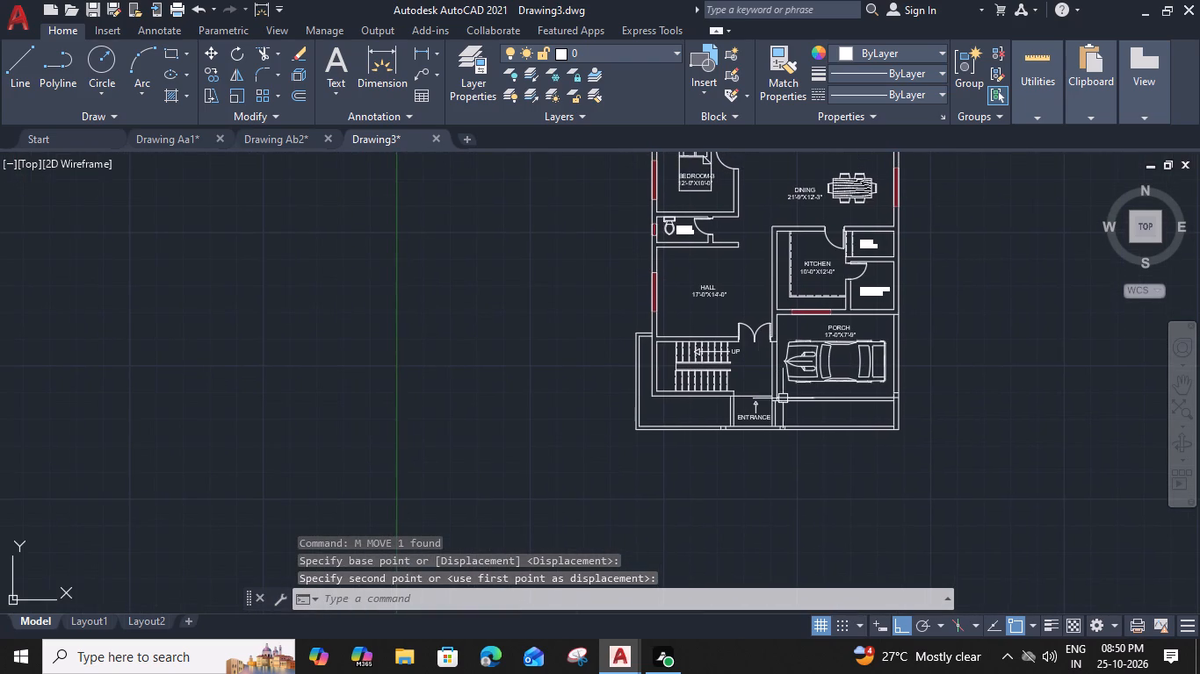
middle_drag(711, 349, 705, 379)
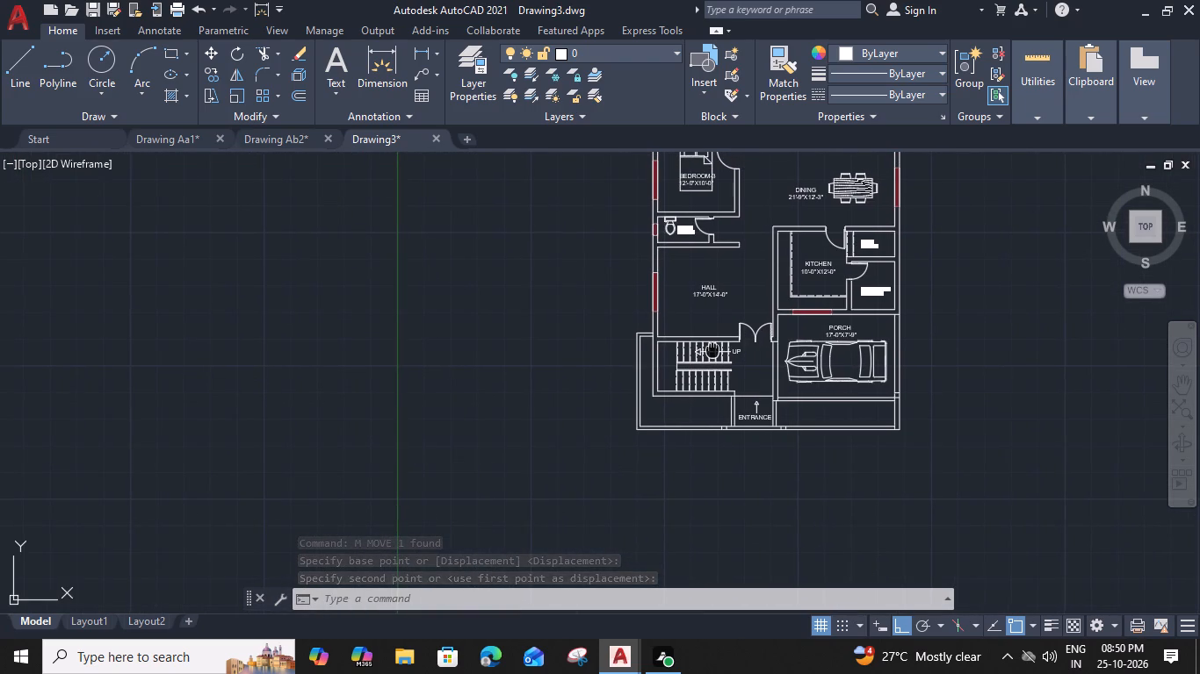
Draw a 9" by 9" rectangle in the hall, above and beside the HALL 17'-0"X14'-0" label.
middle_drag(705, 379, 692, 376)
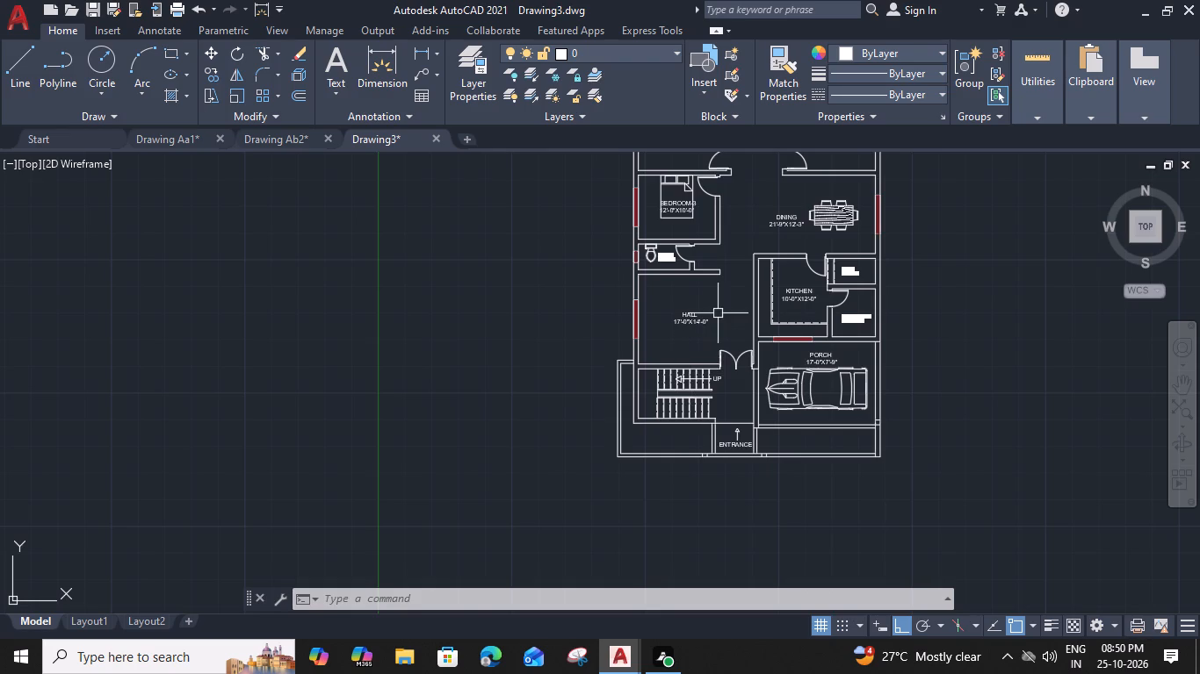
middle_drag(719, 313, 683, 321)
text(REC)
key(space)
scroll(680, 310, up, 2)
click(679, 297)
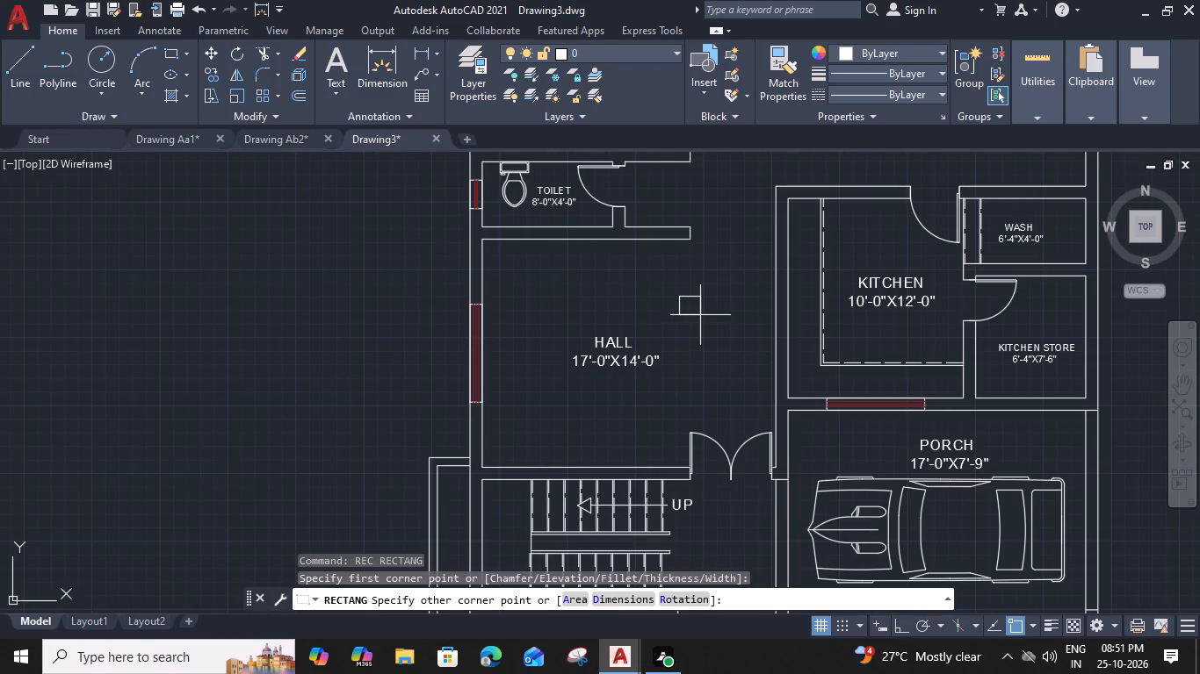
text(D 9")
key(Return)
text(9")
key(Return)
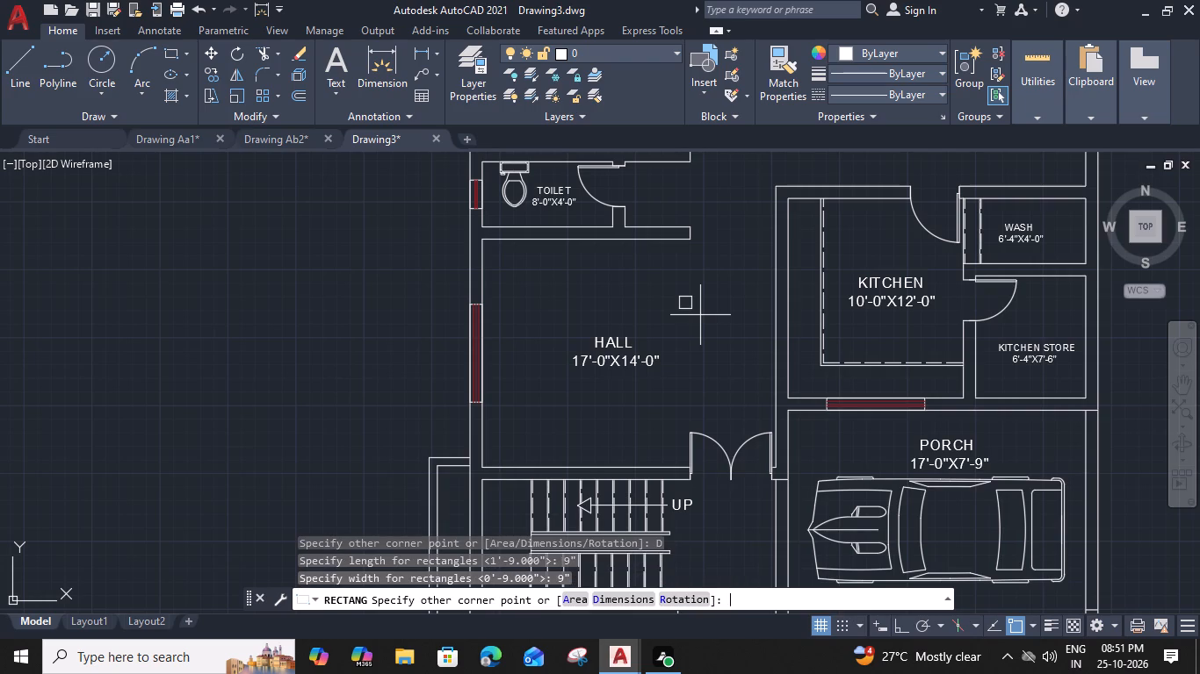
click(707, 325)
Fill the 9" square in the hall with a SOLID hatch.
scroll(696, 302, up, 3)
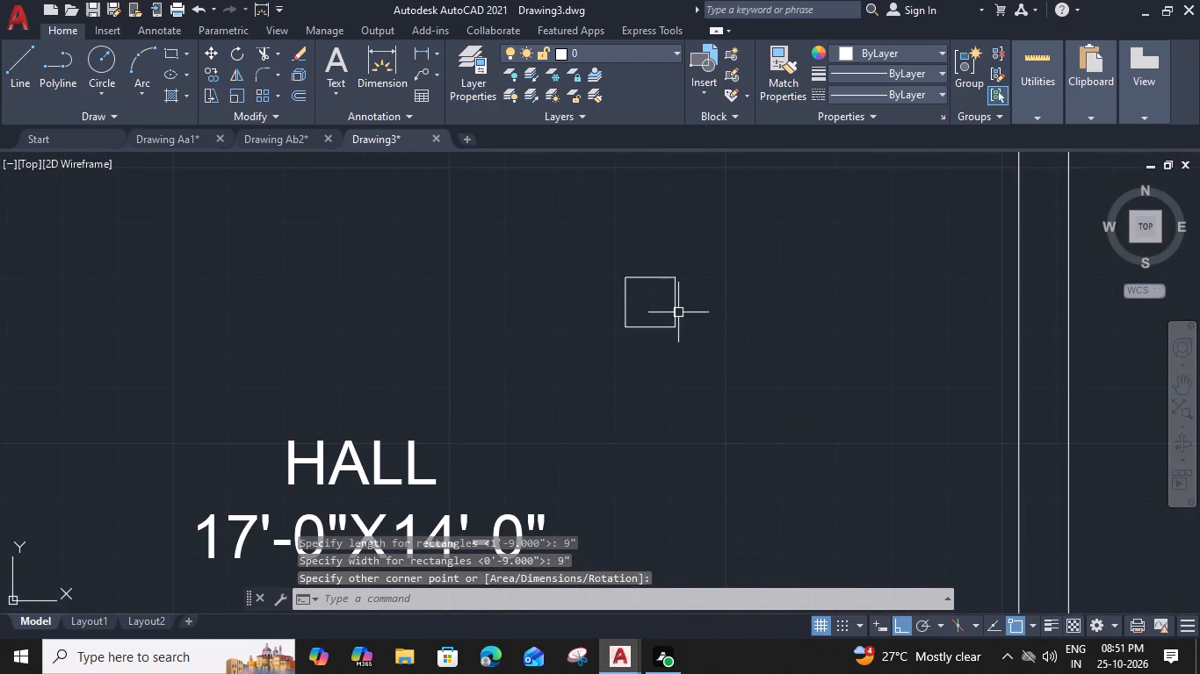
text(H)
key(space)
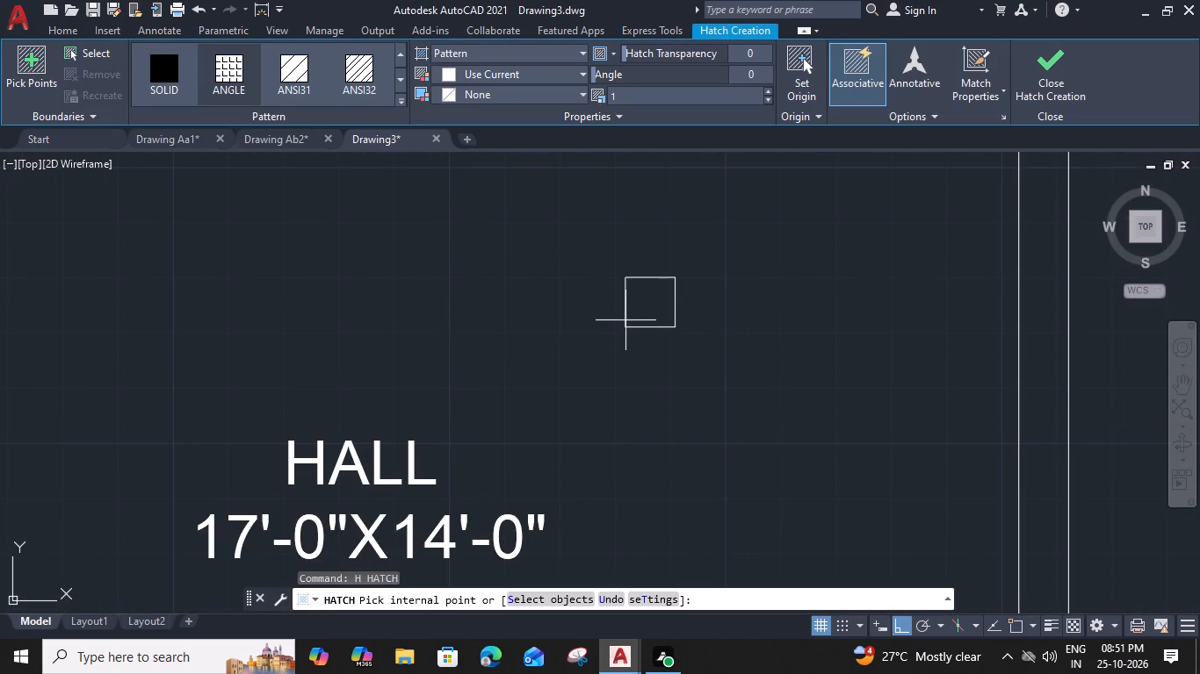
click(172, 59)
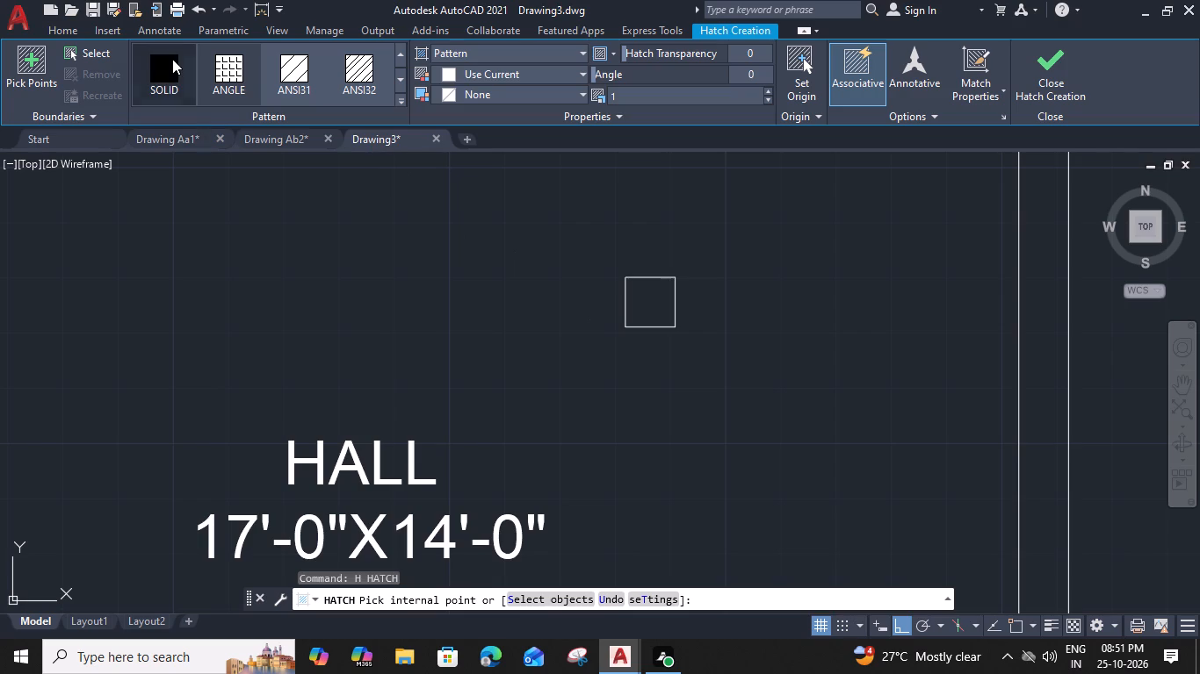
click(658, 299)
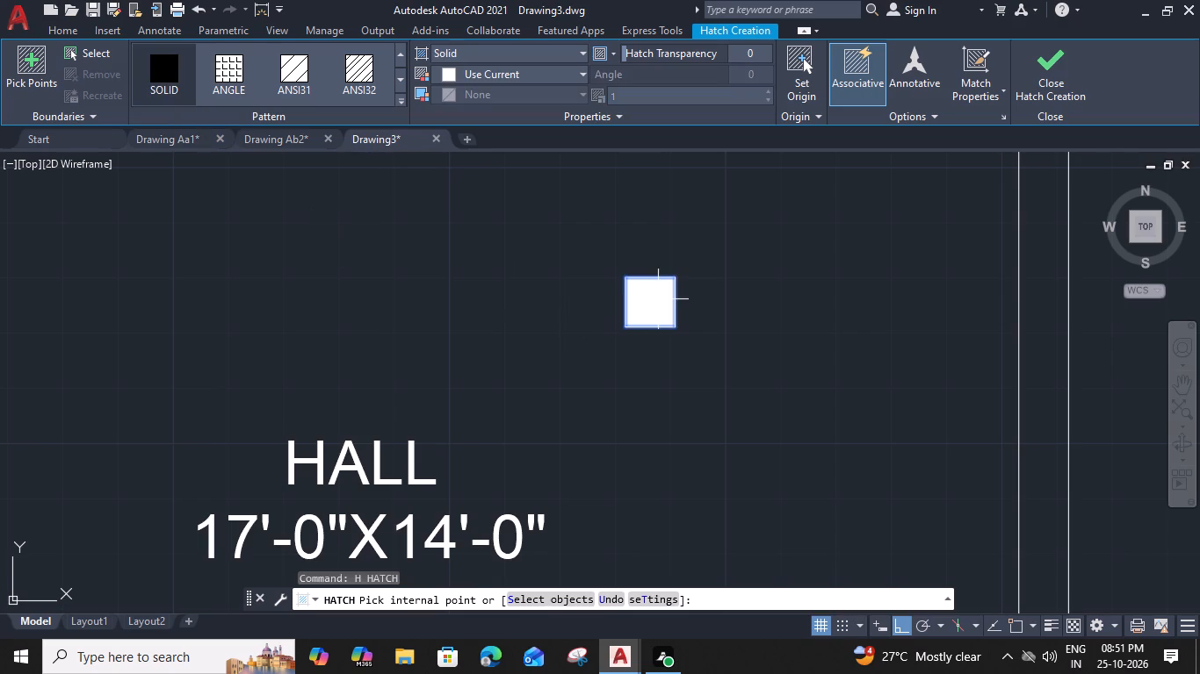
click(1057, 53)
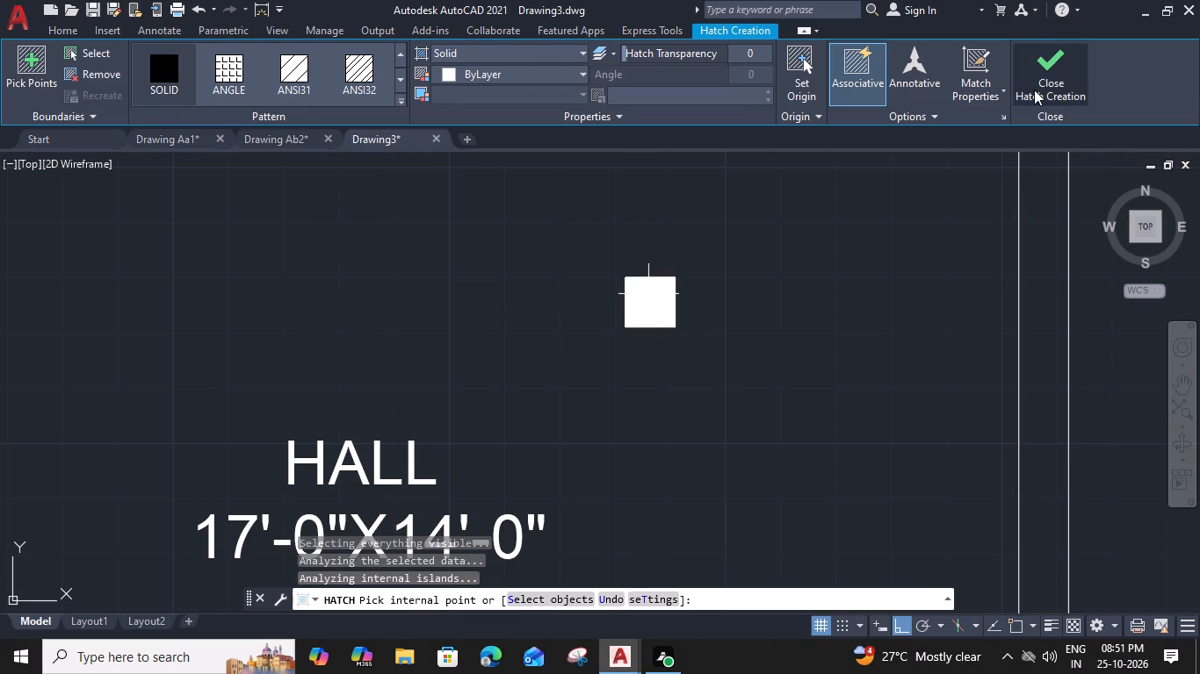
Group the 9" square with its solid hatch to make one column object.
drag(788, 239, 678, 301)
click(530, 398)
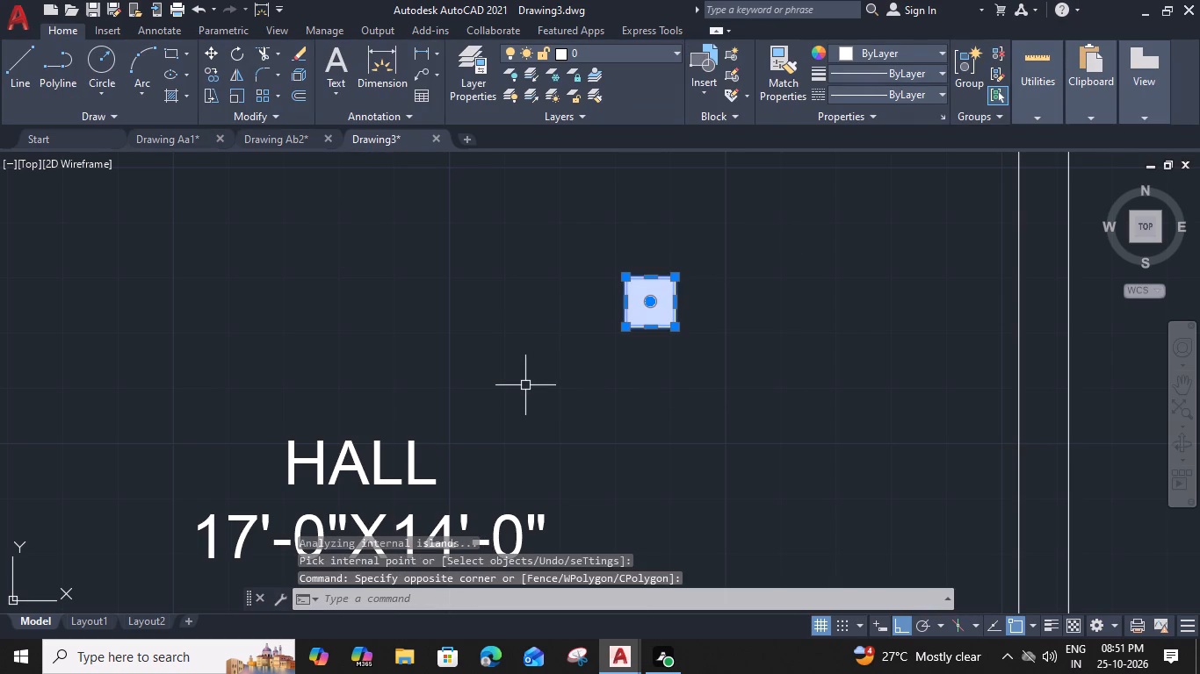
key(c)
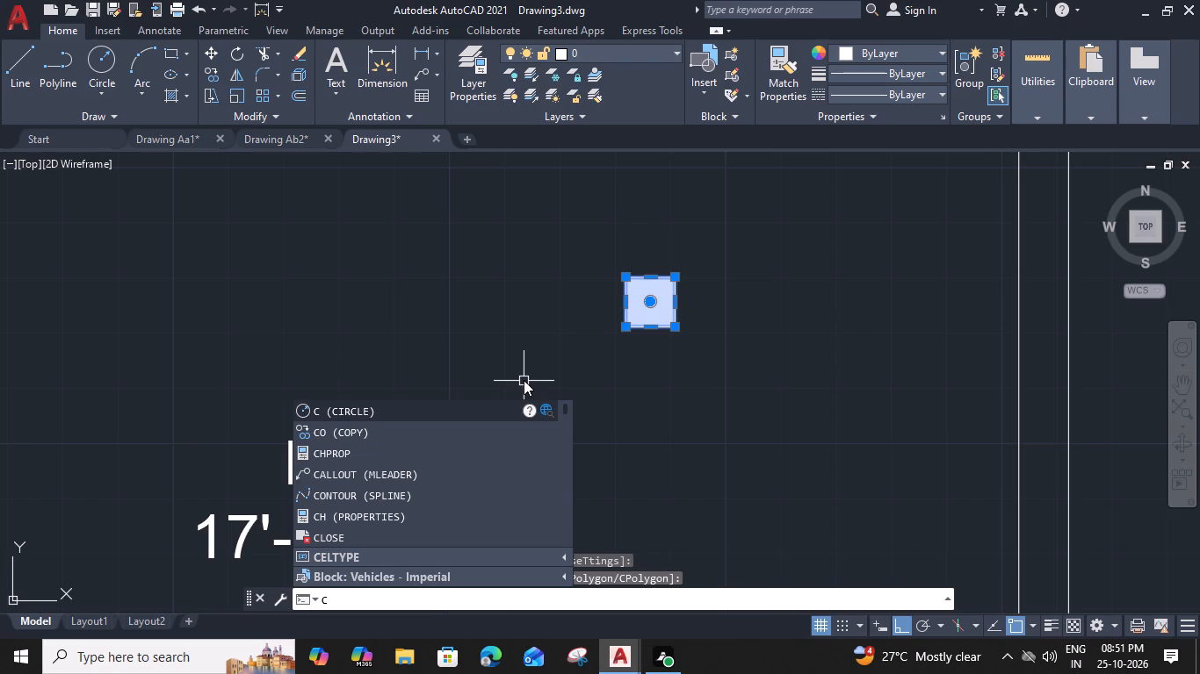
key(BackSpace)
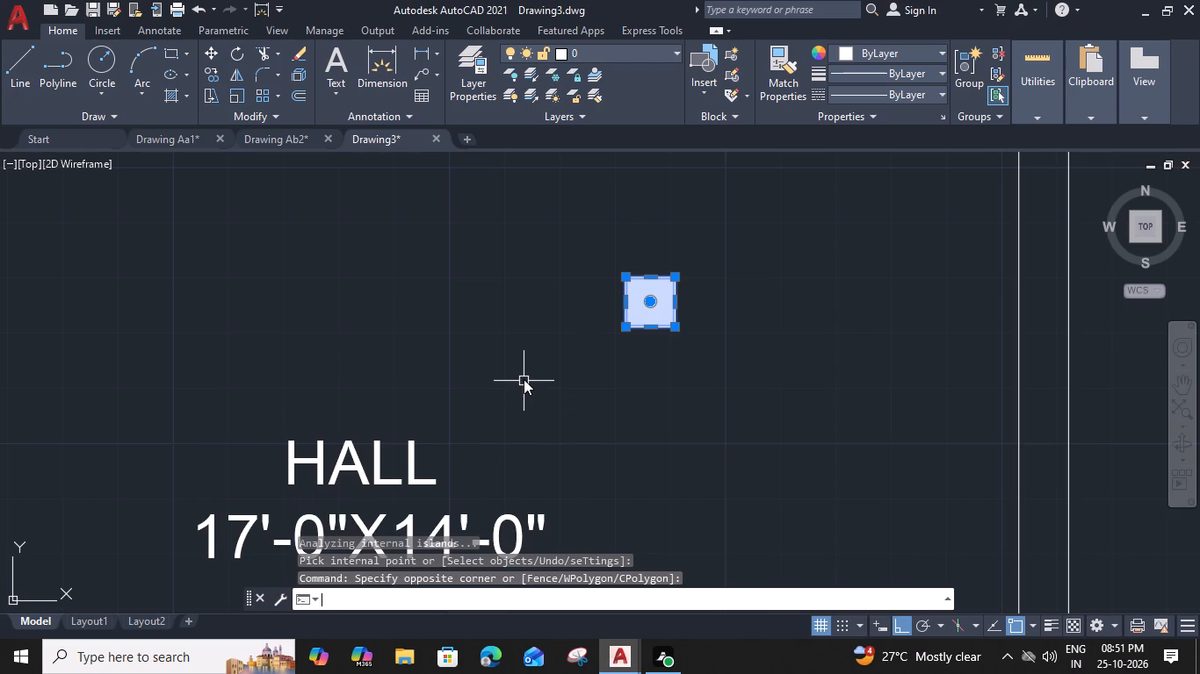
text(G)
key(space)
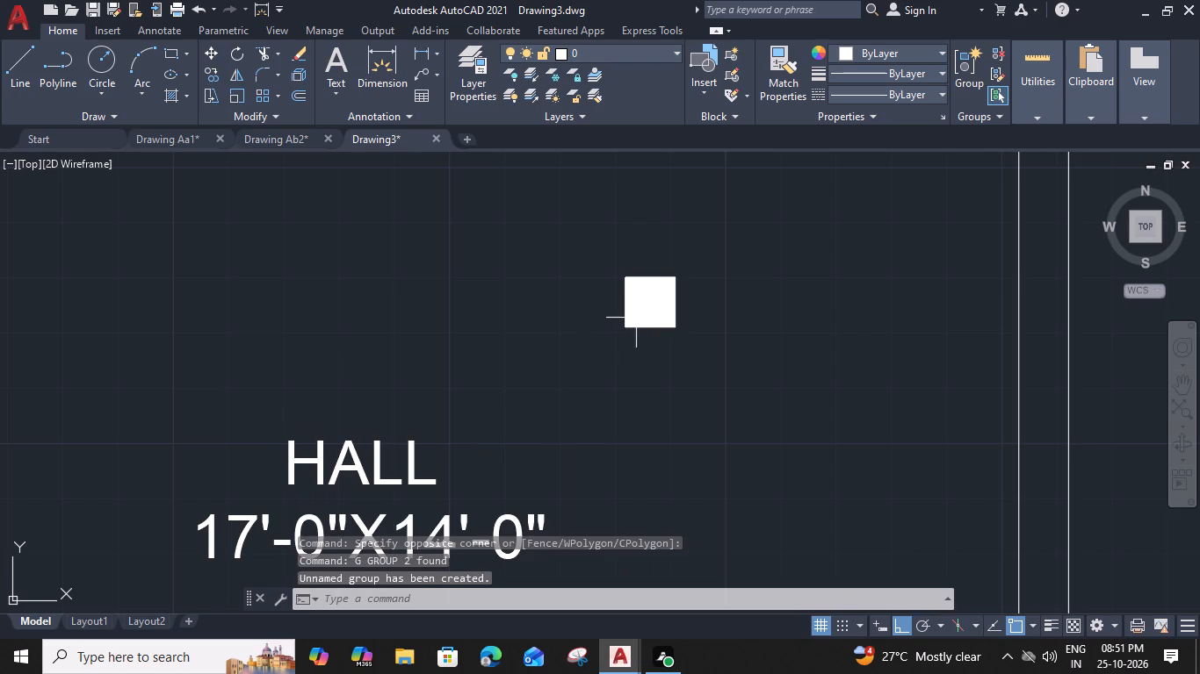
Move the grouped column by its top-left corner onto the outer top-left wall corner at the dressing room beside Bedroom-2.
click(641, 311)
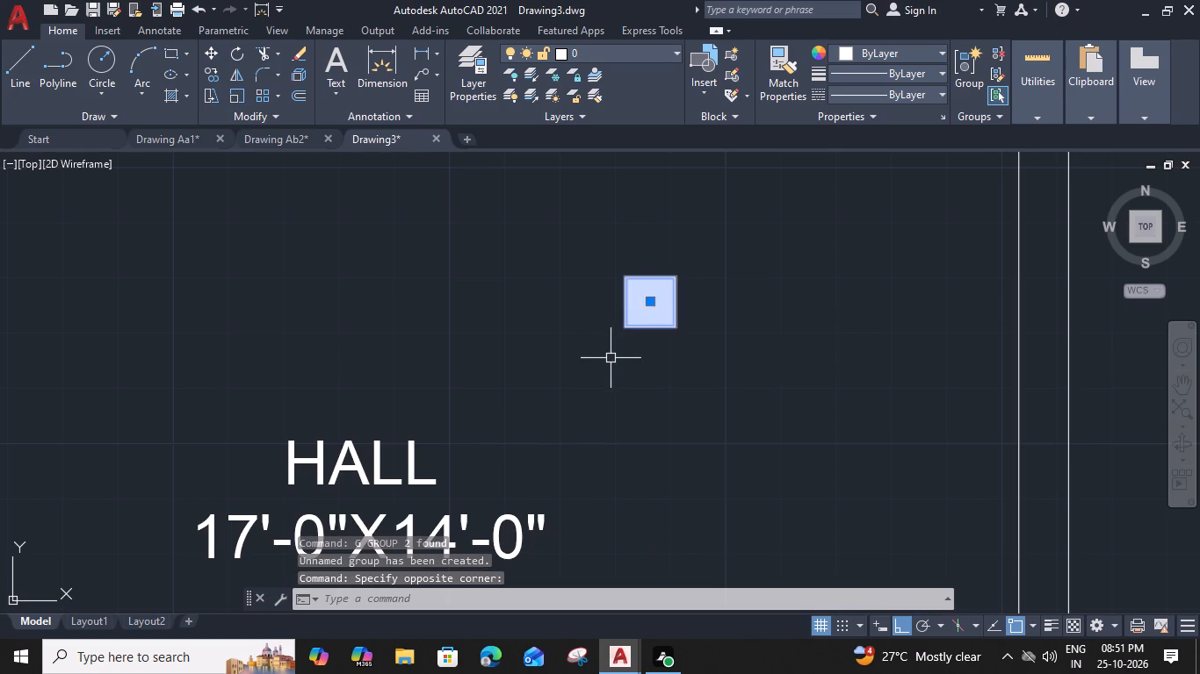
text(M)
key(space)
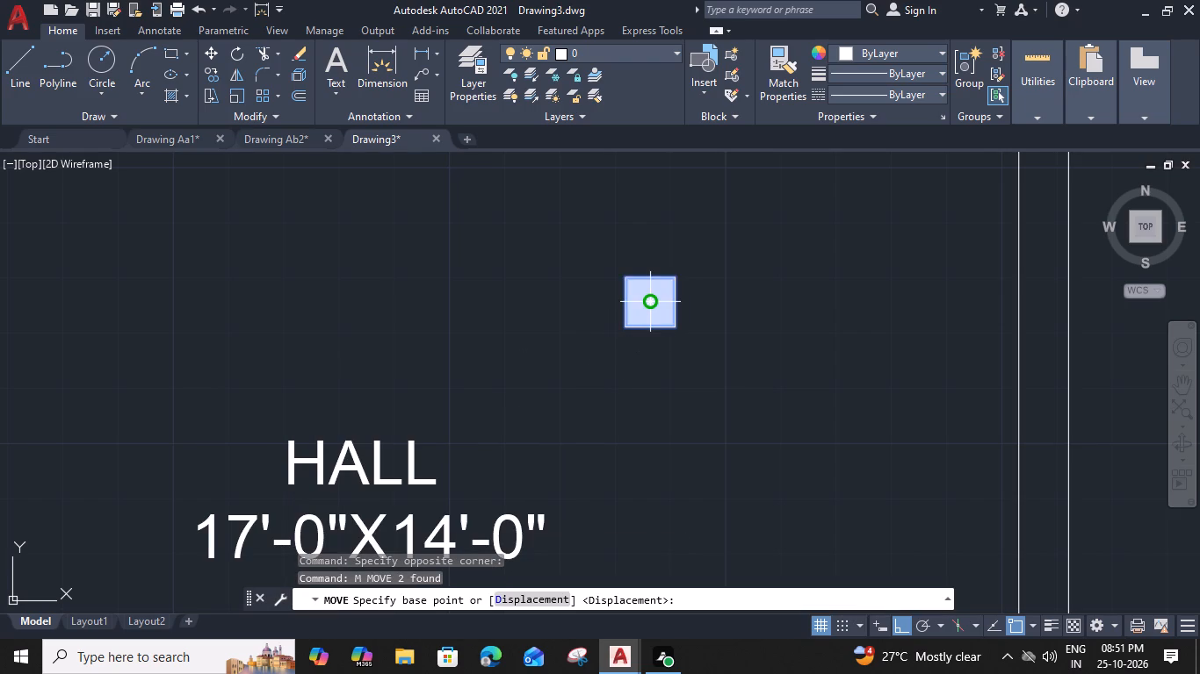
click(626, 280)
scroll(611, 276, down, 2)
middle_drag(522, 275, 674, 557)
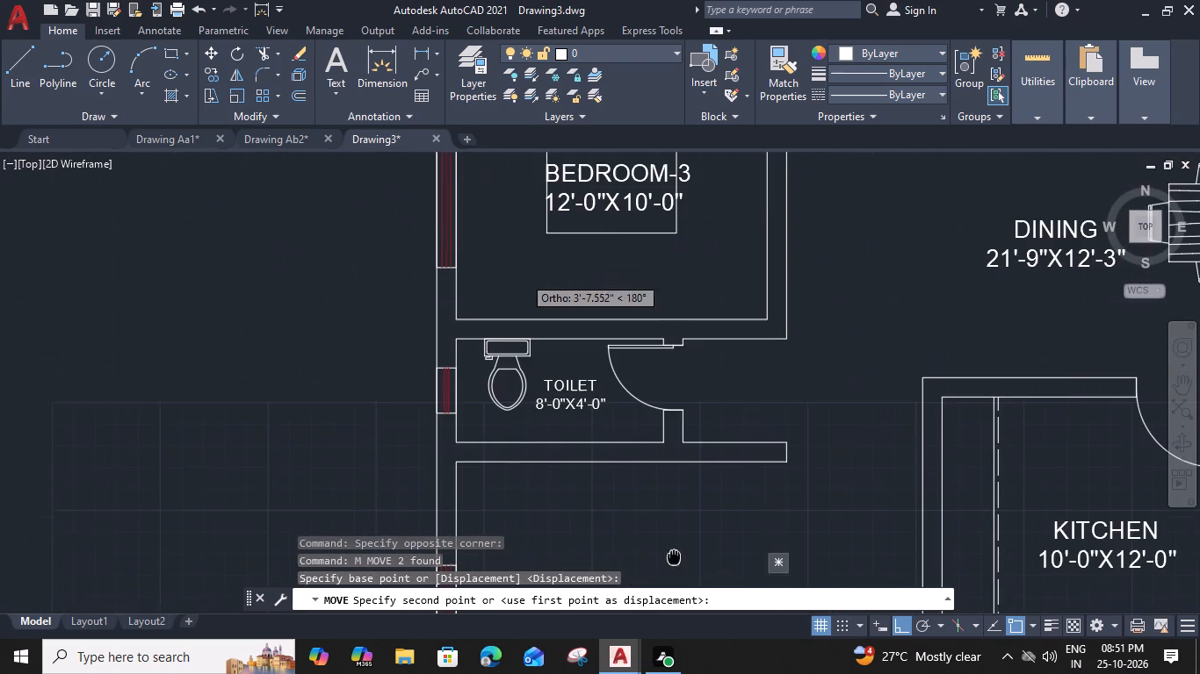
middle_drag(556, 204, 657, 510)
middle_drag(567, 255, 615, 512)
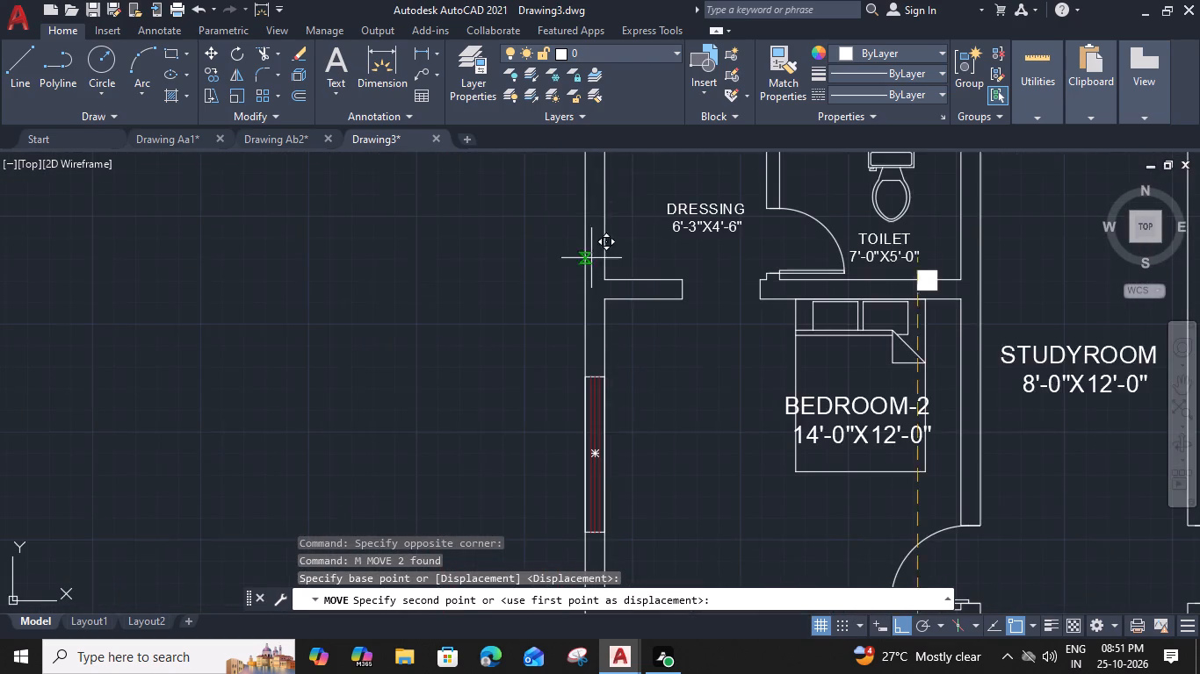
middle_drag(602, 226, 607, 429)
scroll(594, 365, up, 2)
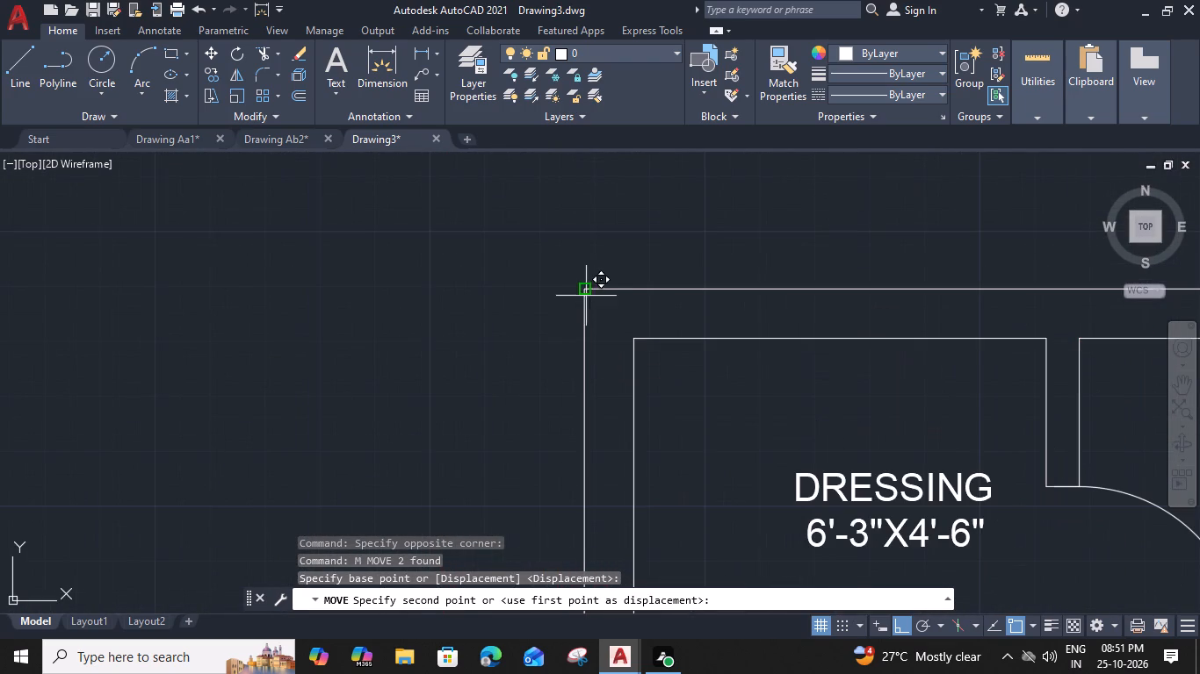
click(586, 292)
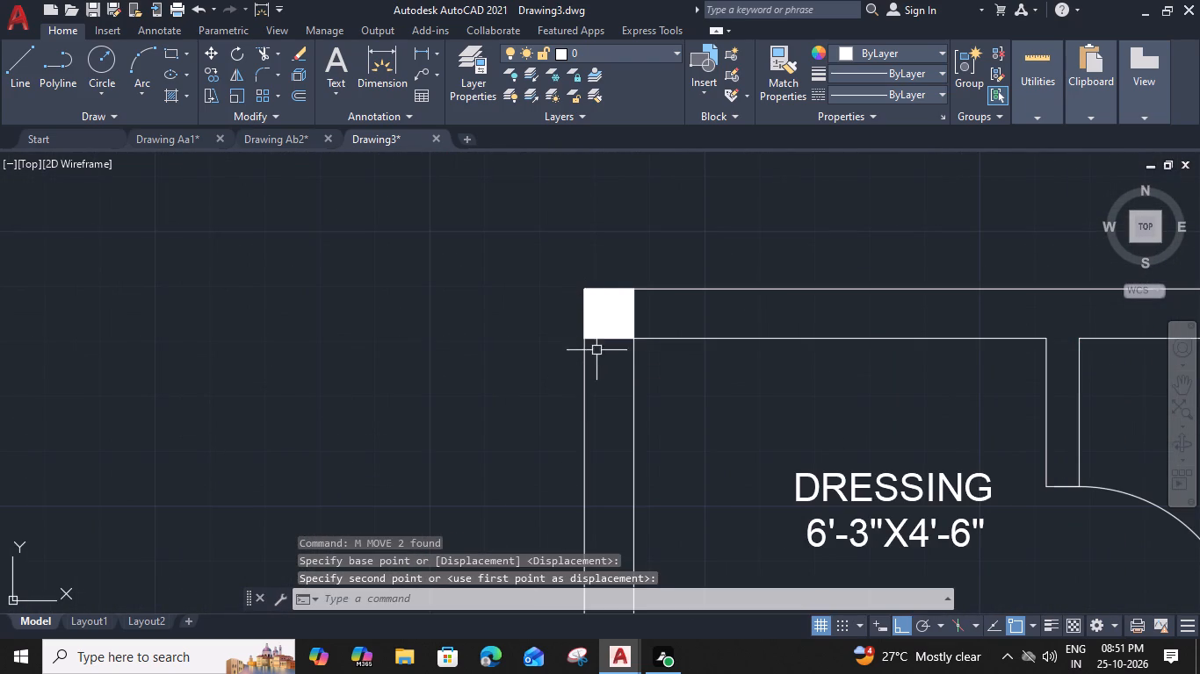
Copy the corner column down to where the left outer wall meets the wall between the dressing room and Bedroom-2.
click(606, 332)
text(CO)
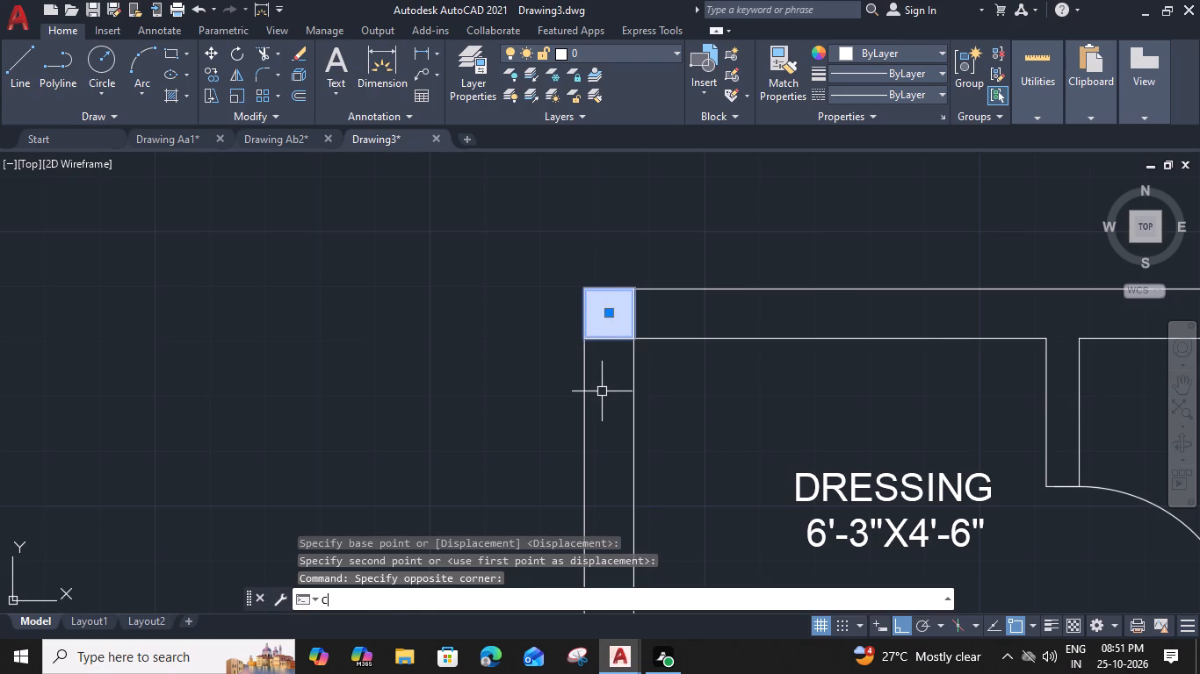
key(space)
click(581, 290)
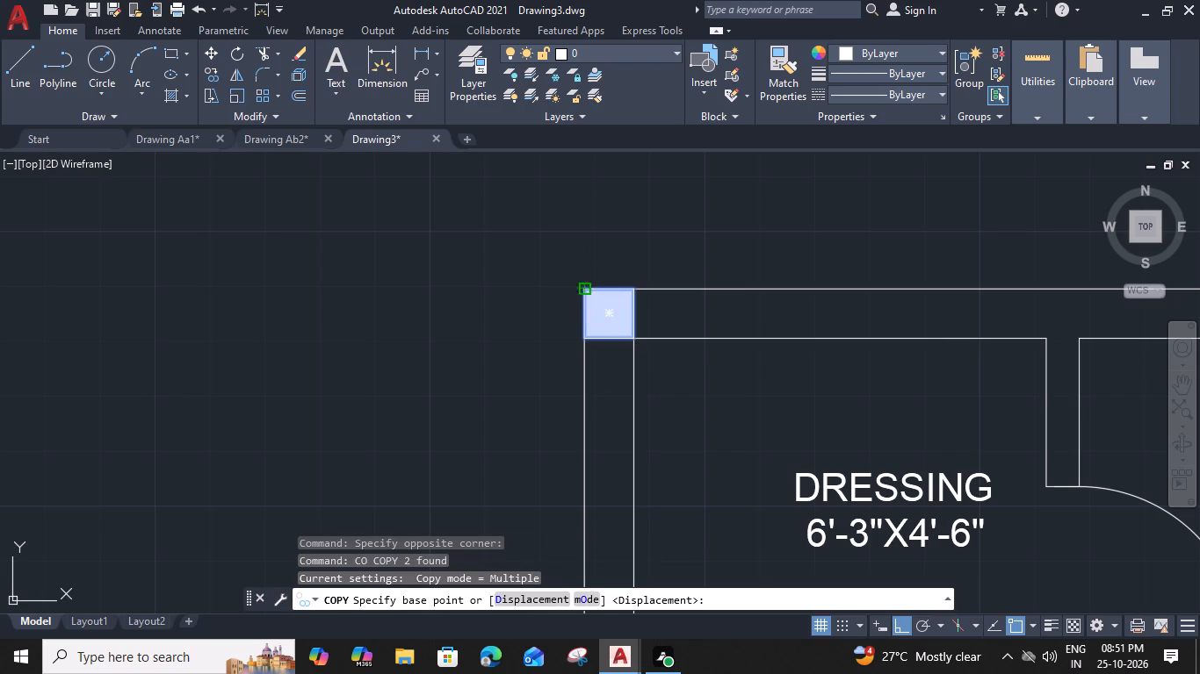
middle_drag(576, 432, 582, 201)
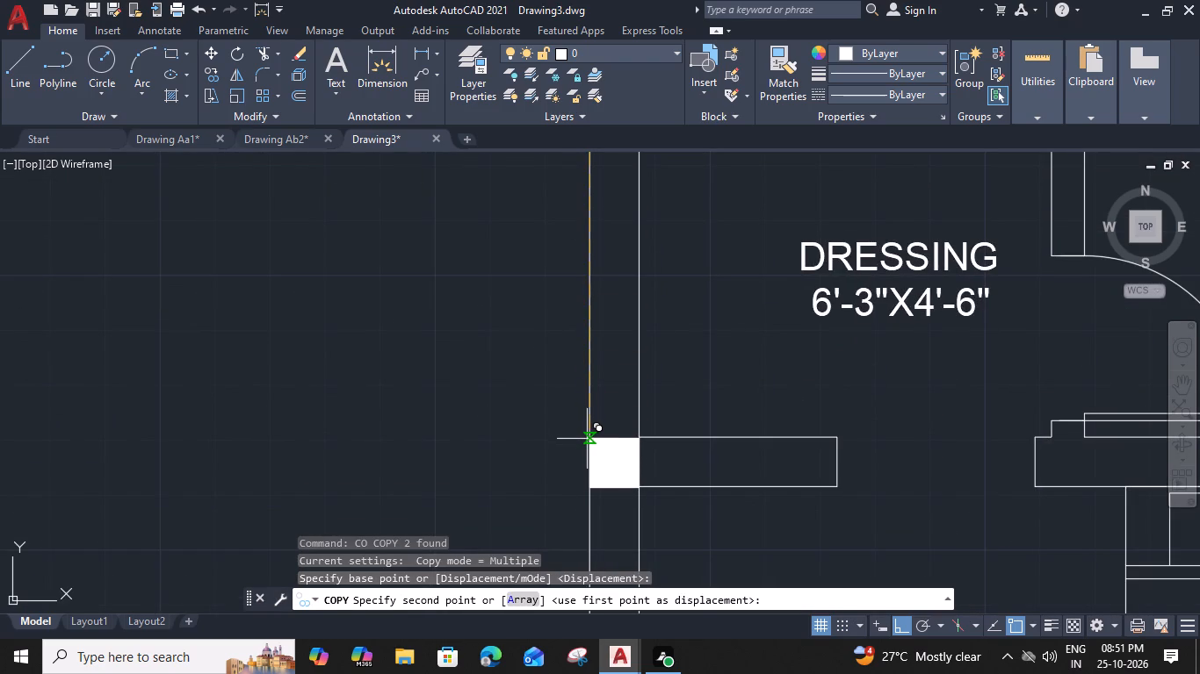
scroll(589, 439, up, 2)
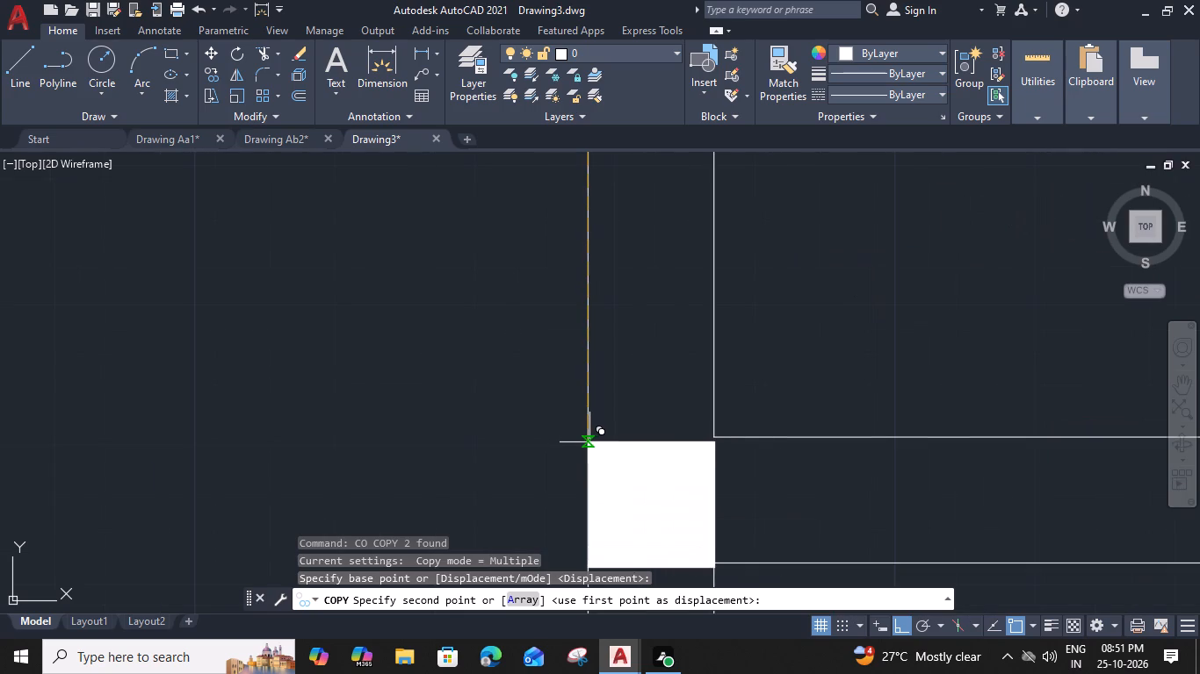
click(590, 436)
middle_drag(590, 465, 591, 118)
scroll(598, 333, down, 1)
key(Escape)
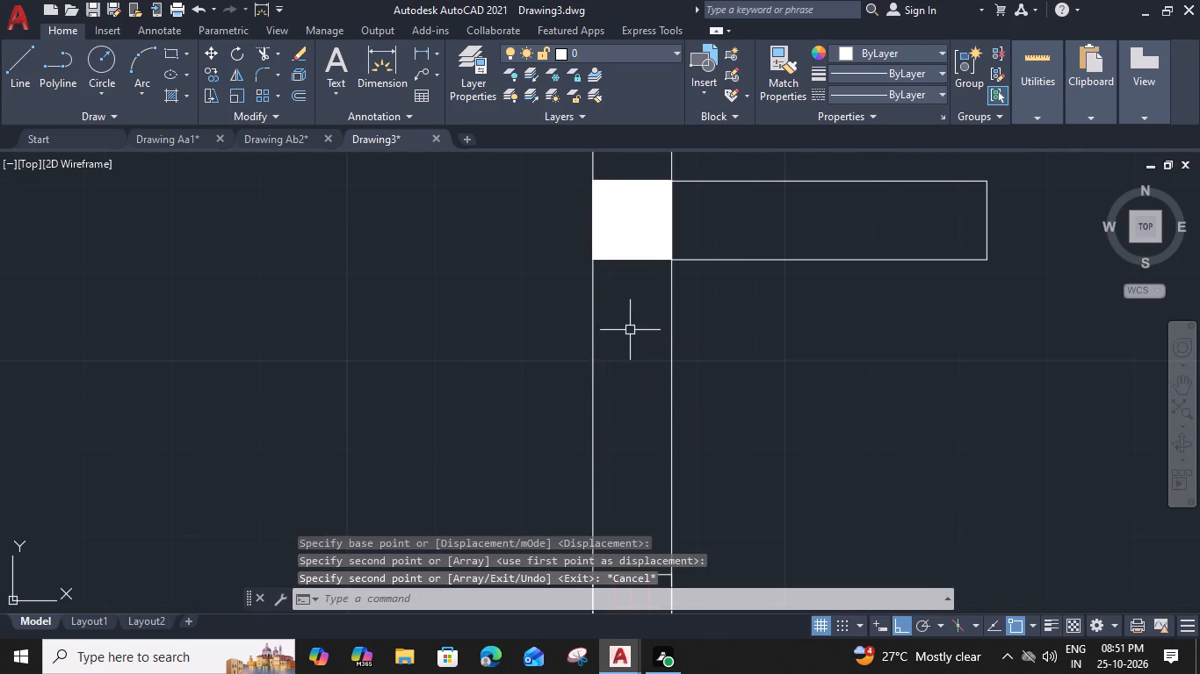
Copy the column, using its top-right corner, to the left outer wall's junction with the wall between Bedroom-2 and Bedroom-3.
middle_drag(632, 330, 614, 385)
click(635, 277)
text(CO)
key(space)
click(654, 239)
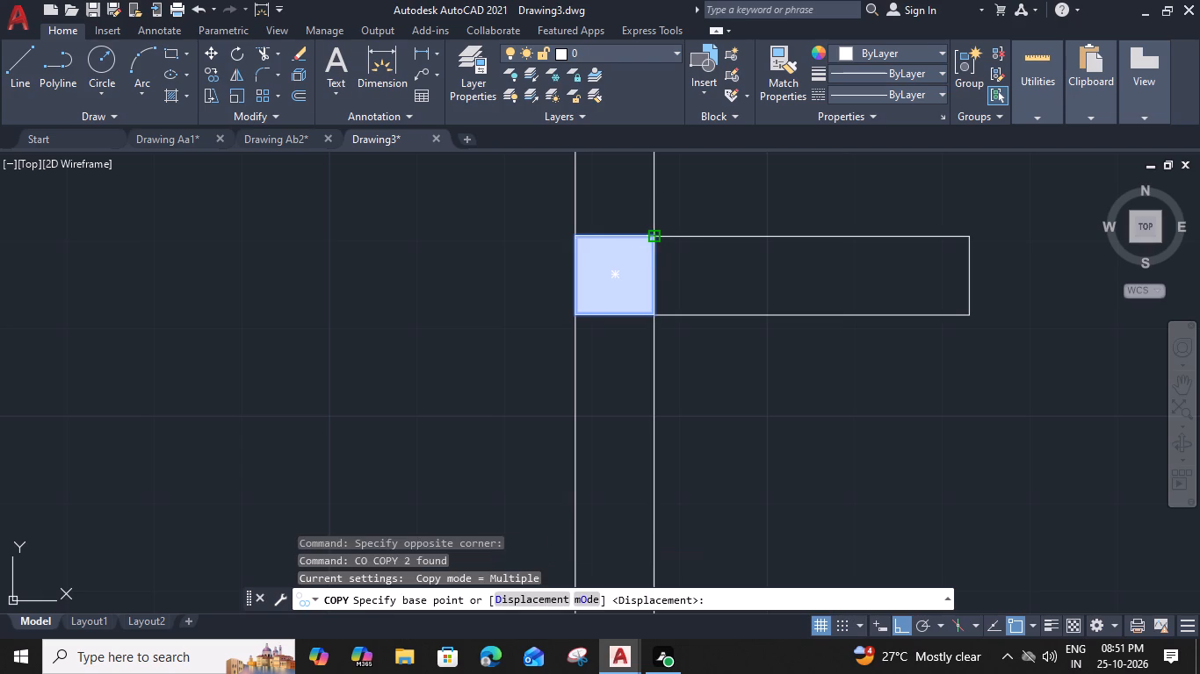
scroll(640, 441, down, 2)
middle_drag(639, 441, 639, 206)
middle_drag(634, 443, 633, 427)
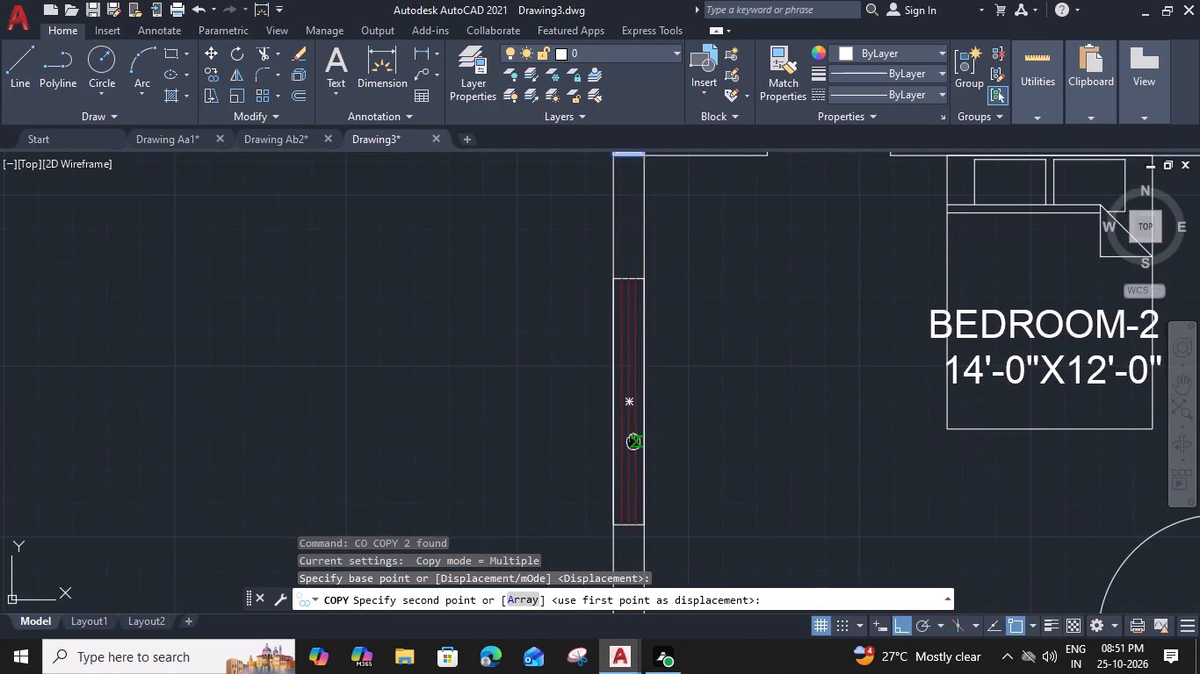
middle_drag(633, 427, 635, 125)
scroll(633, 330, up, 2)
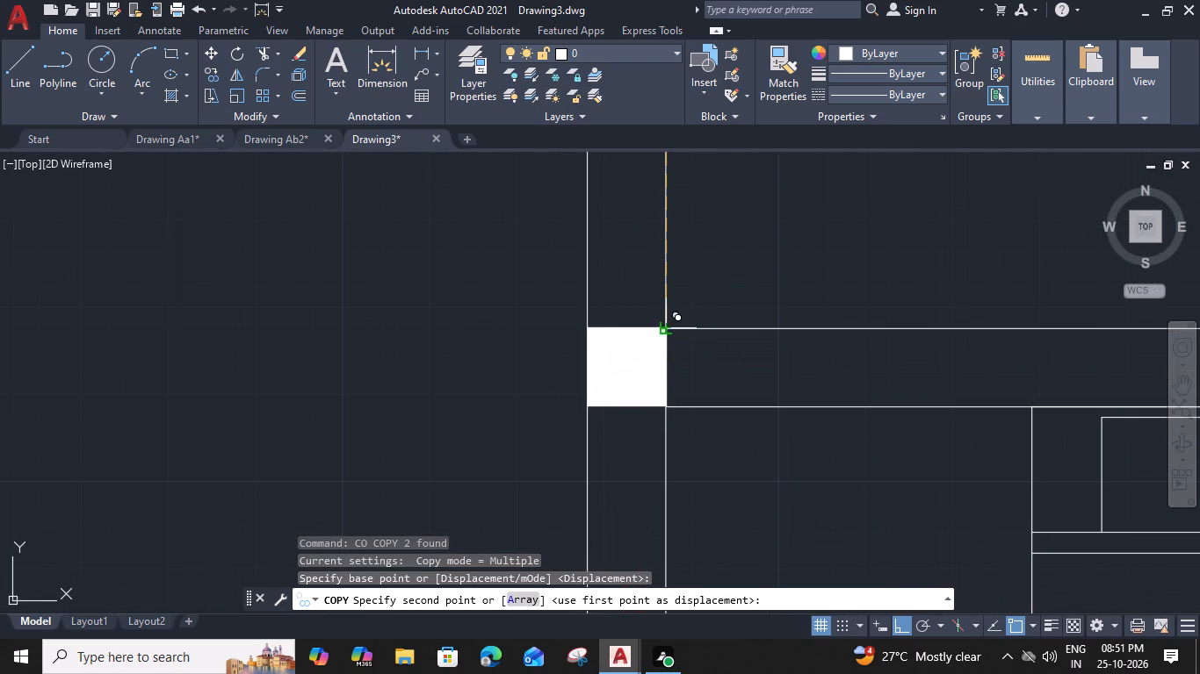
click(666, 331)
Place column copies where the left outer wall meets the upper and lower walls of the 8'-0"X4'-0" toilet.
scroll(665, 402, down, 1)
middle_drag(665, 415, 649, 244)
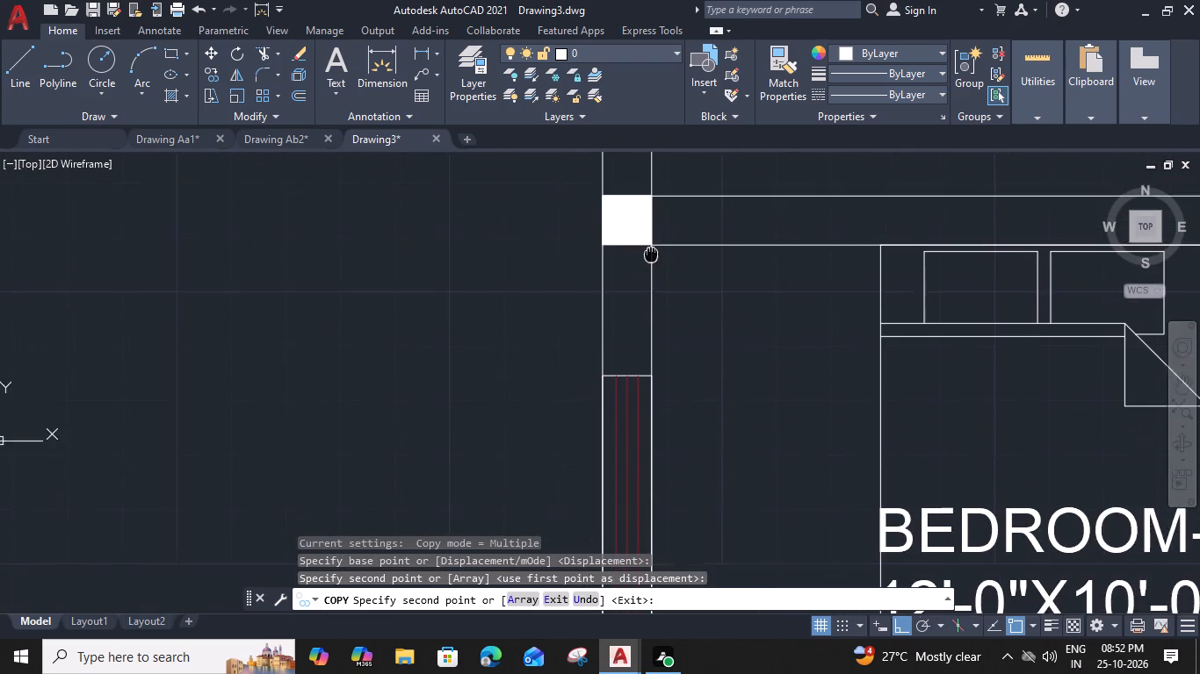
middle_drag(649, 244, 645, 195)
scroll(658, 380, down, 2)
middle_drag(662, 433, 645, 143)
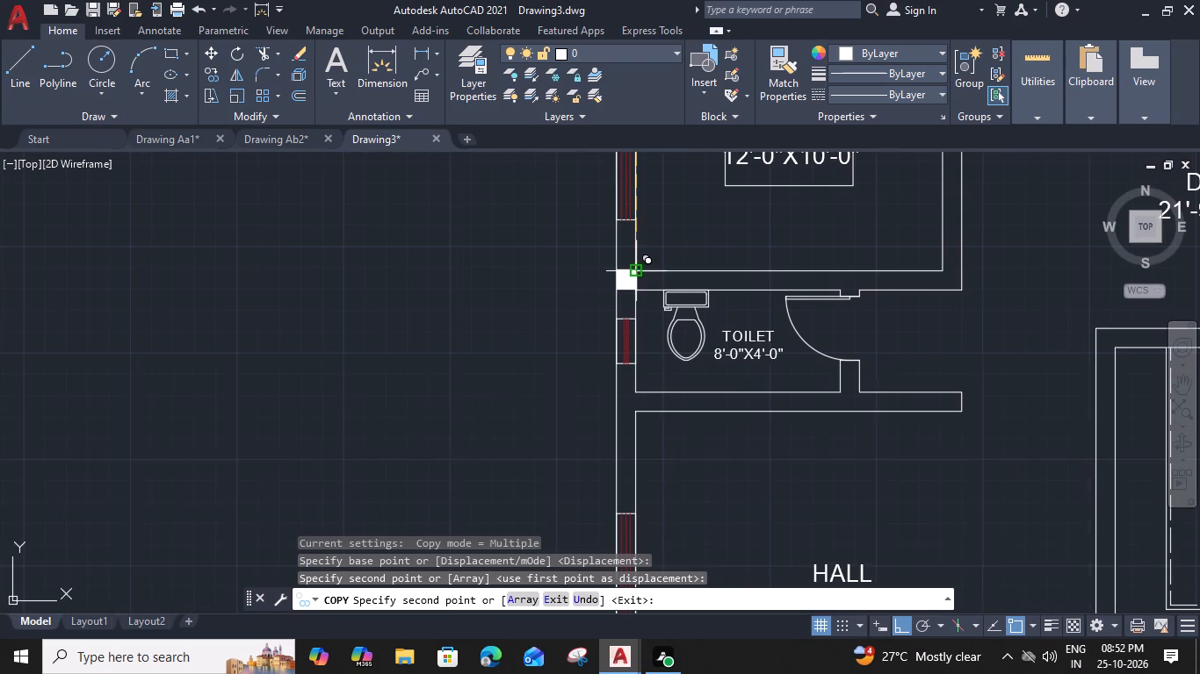
scroll(632, 273, up, 2)
click(646, 269)
middle_drag(647, 367, 649, 251)
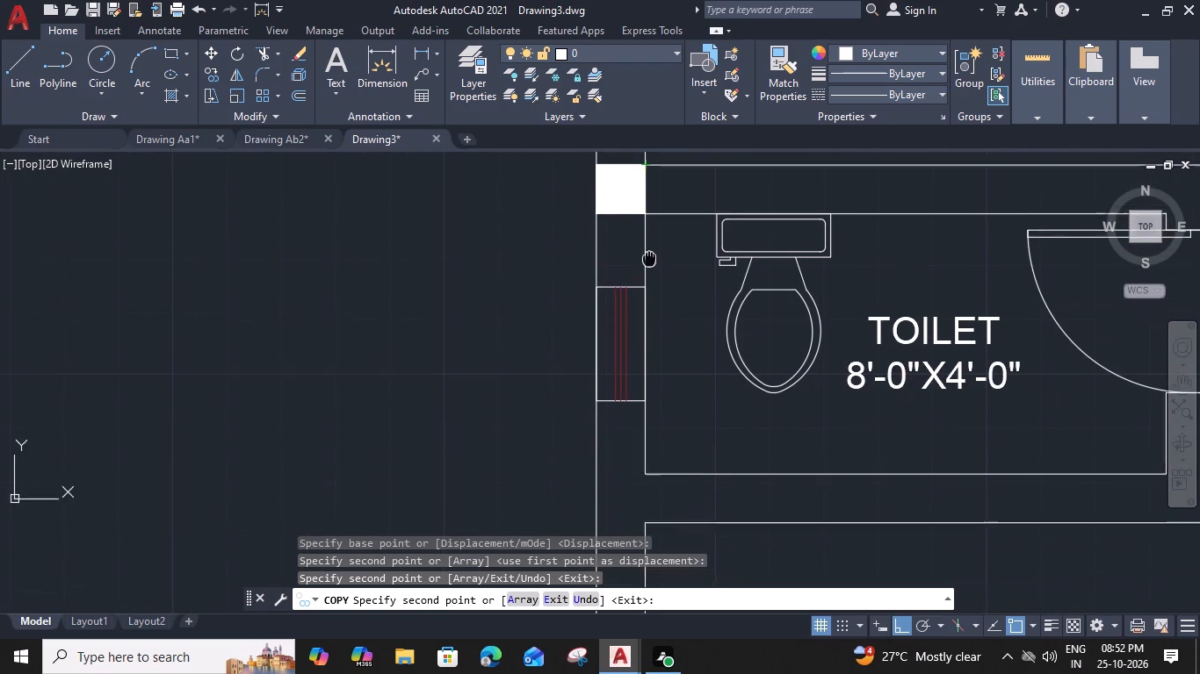
middle_drag(649, 251, 648, 245)
click(645, 453)
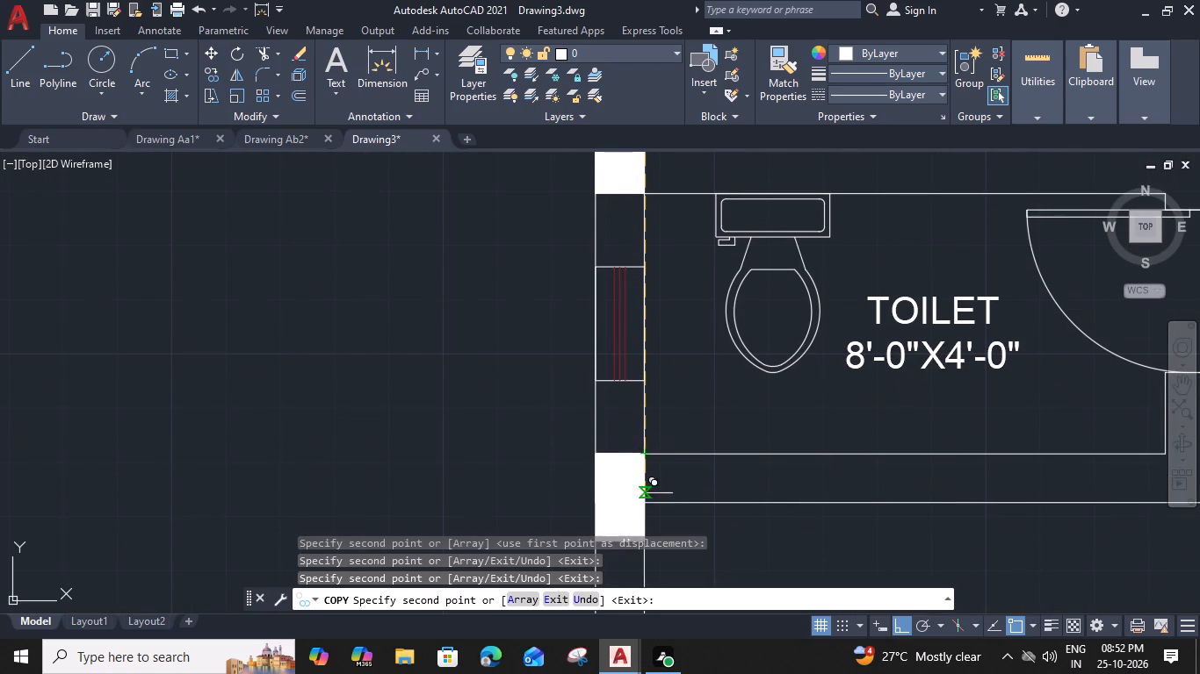
Place column copies at the upper-left and lower-left wall corners of the staircase area.
middle_drag(640, 492, 632, 241)
scroll(636, 429, down, 1)
middle_drag(654, 499, 649, 418)
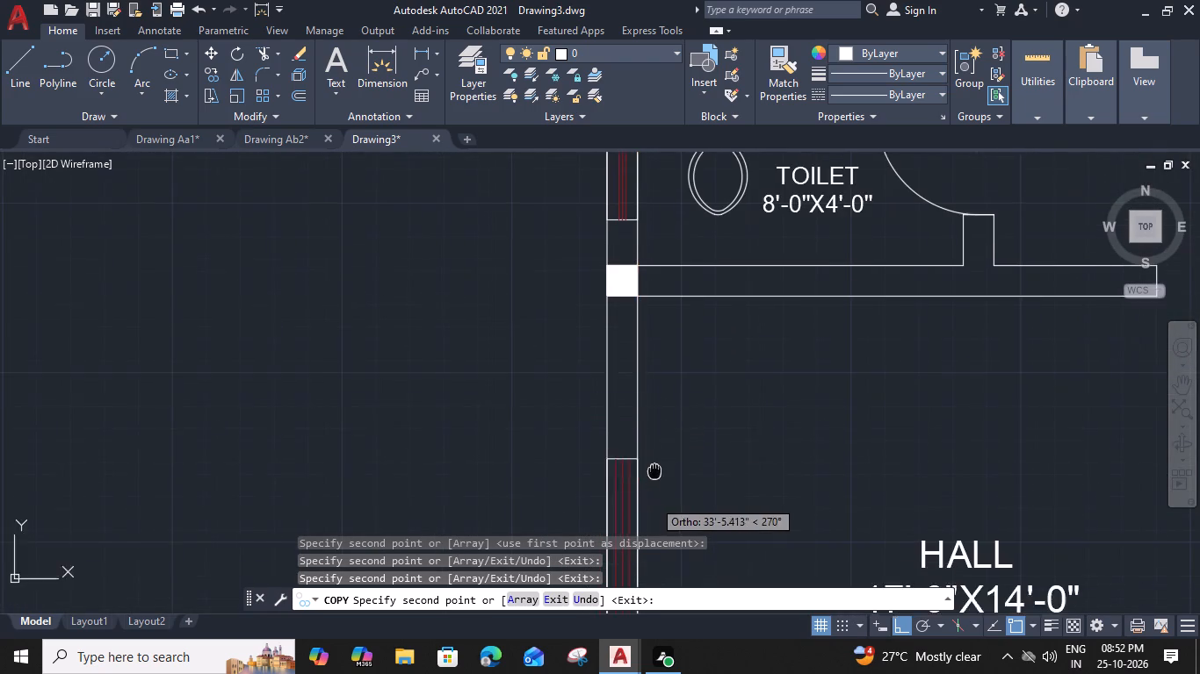
middle_drag(649, 418, 640, 256)
middle_drag(635, 477, 626, 147)
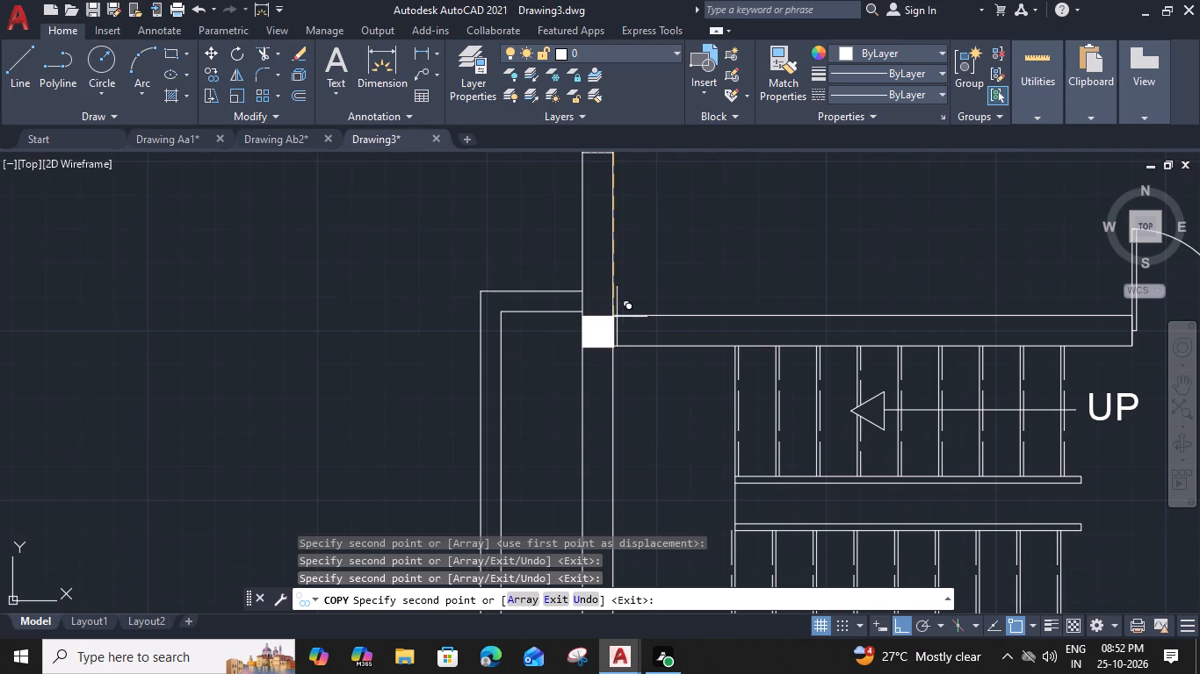
click(615, 315)
middle_drag(596, 462, 594, 117)
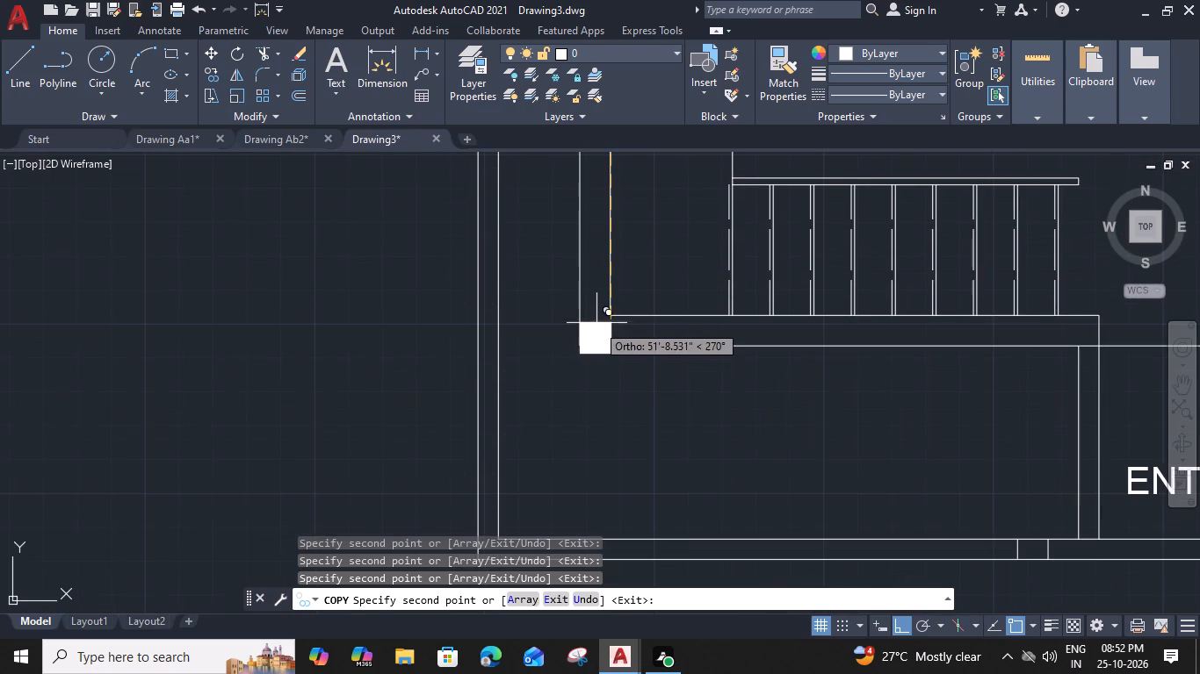
scroll(602, 311, up, 2)
click(625, 320)
Place column copies where the studyroom's left and right walls meet the walls between the 7'-0"X5'-0" toilets and the bedrooms.
scroll(625, 320, down, 5)
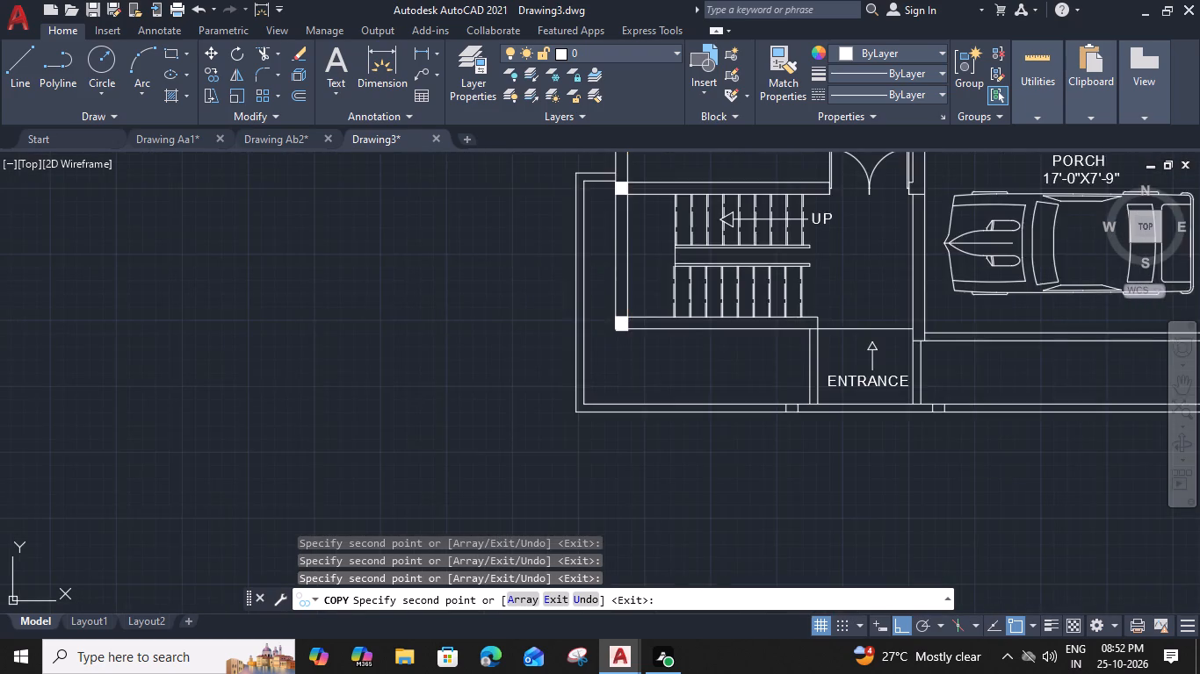
middle_drag(636, 263, 623, 538)
middle_drag(648, 313, 604, 511)
middle_drag(636, 353, 598, 415)
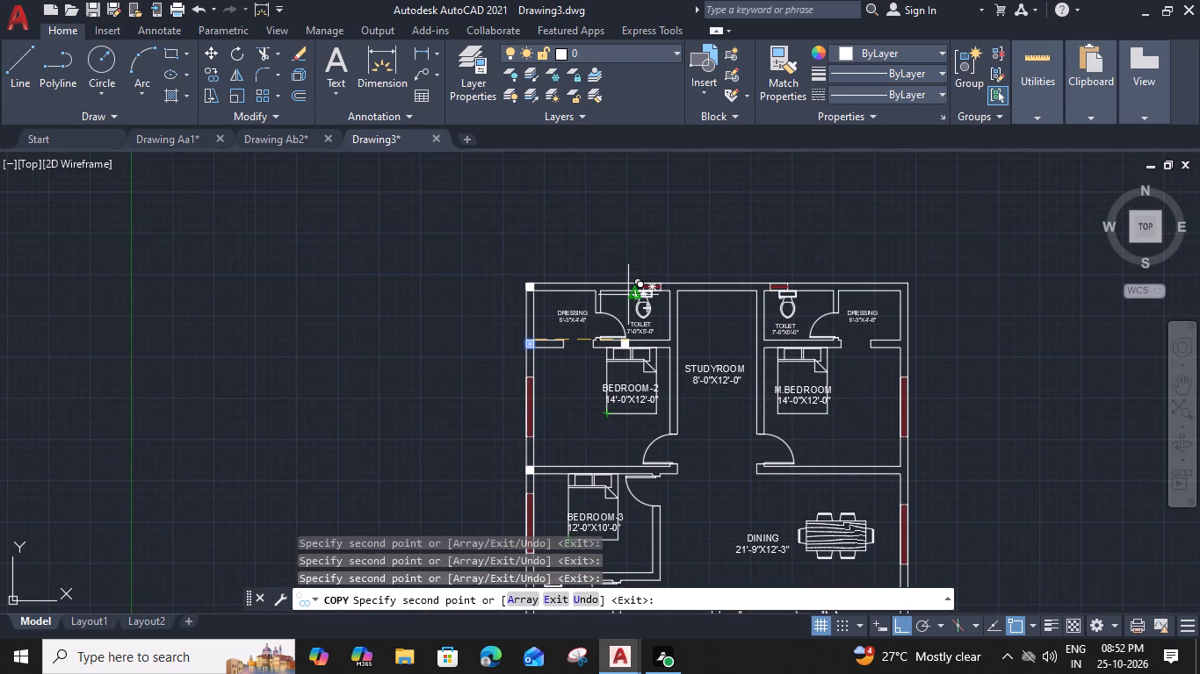
scroll(648, 302, up, 2)
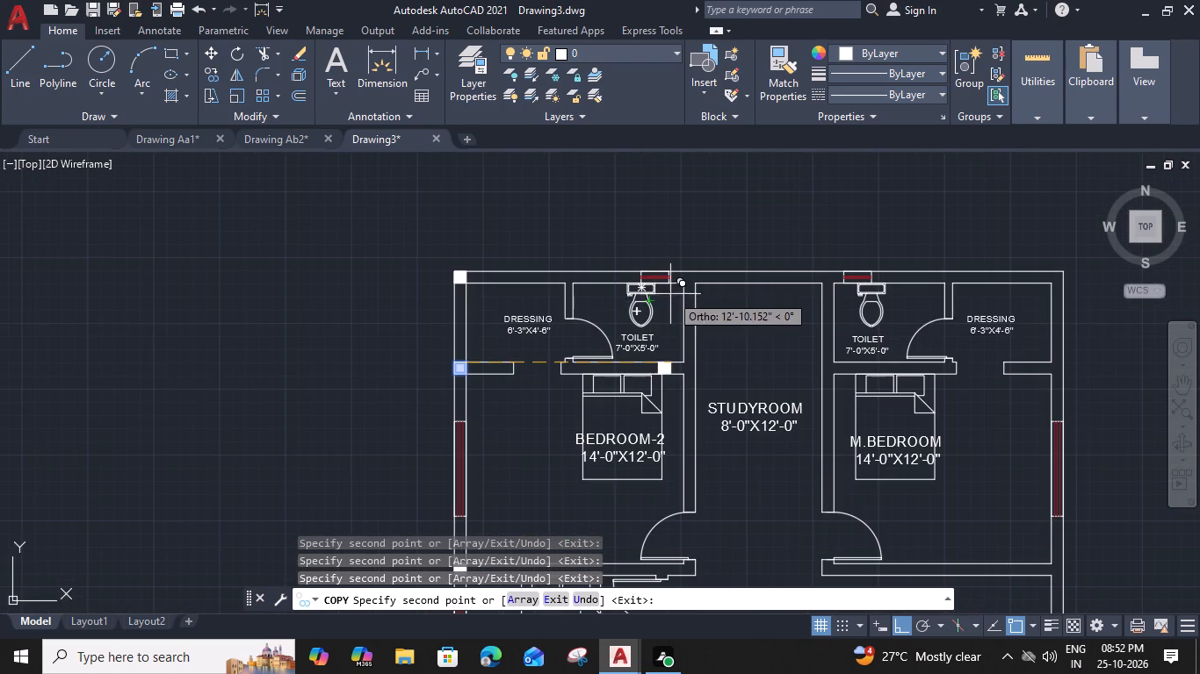
scroll(694, 346, up, 1)
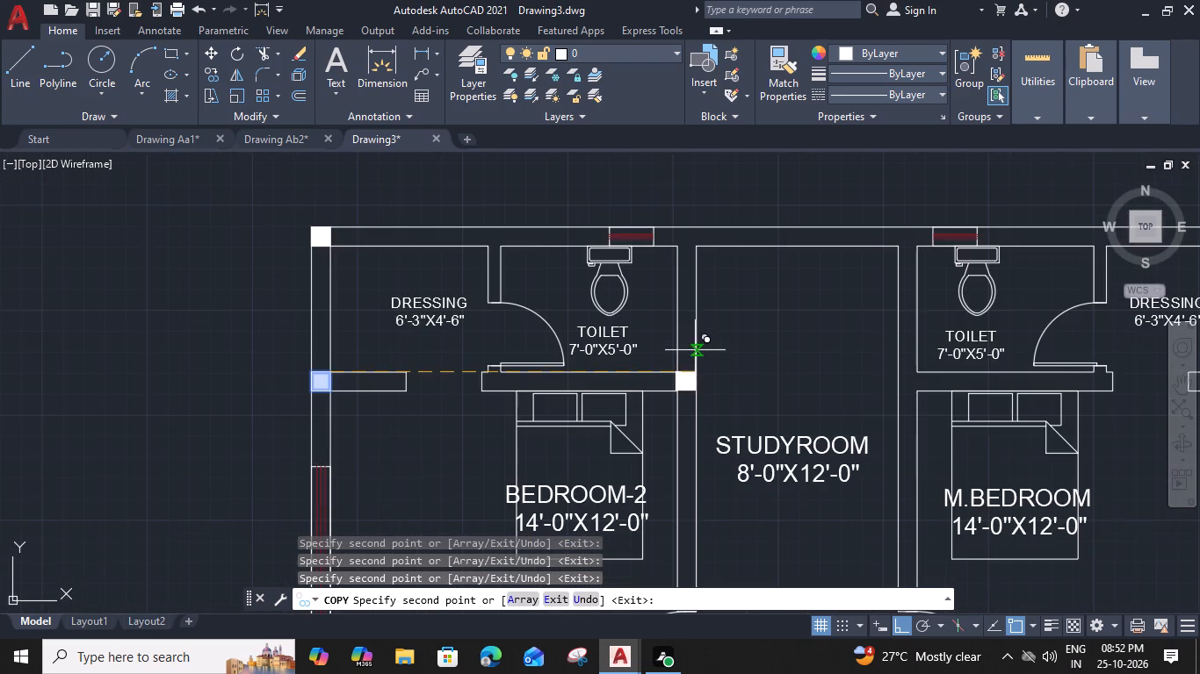
scroll(699, 364, up, 1)
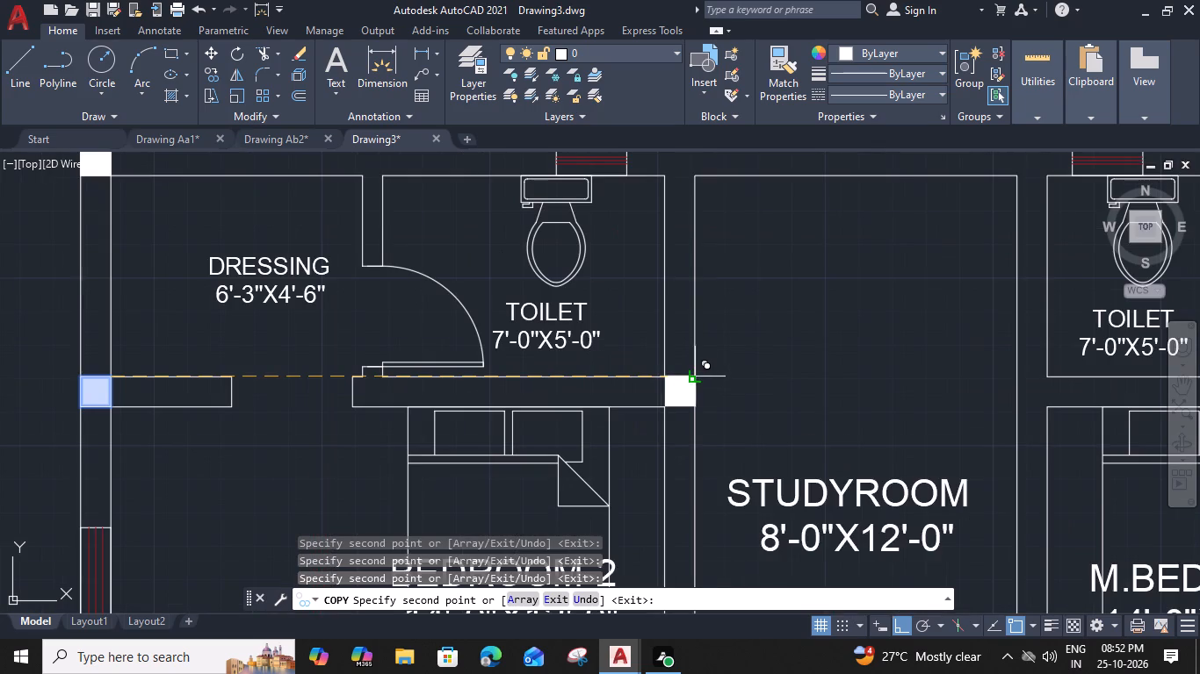
scroll(692, 382, up, 3)
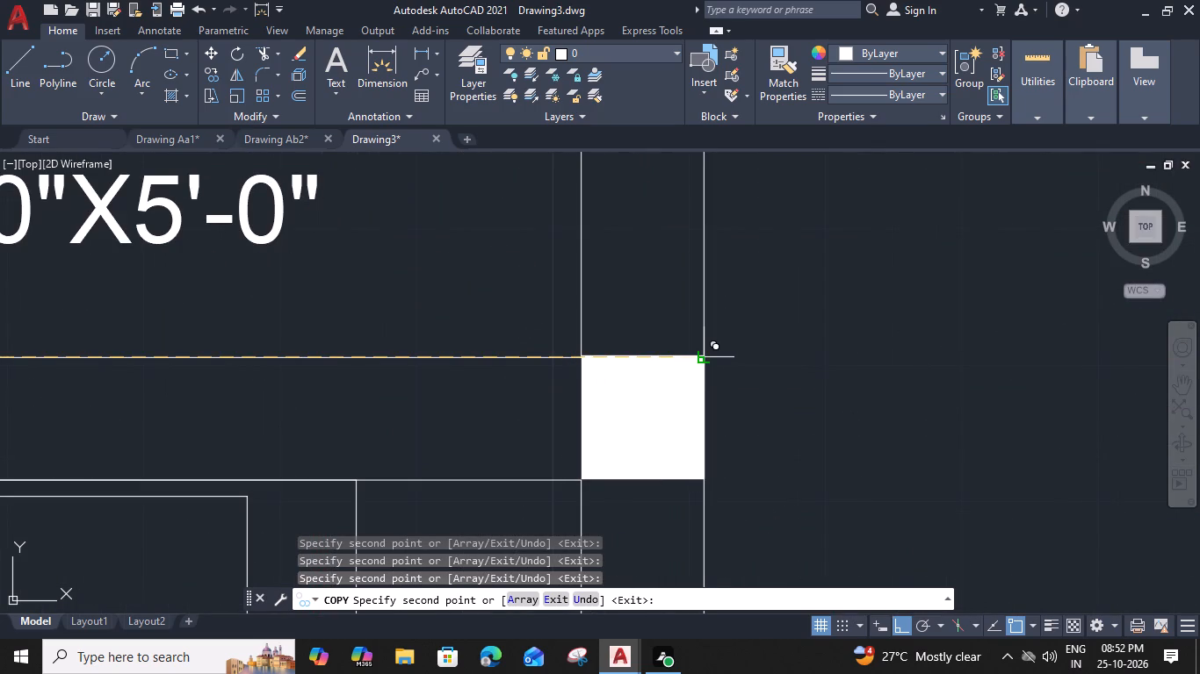
click(699, 360)
scroll(790, 364, down, 3)
middle_drag(886, 381, 589, 391)
scroll(813, 372, up, 2)
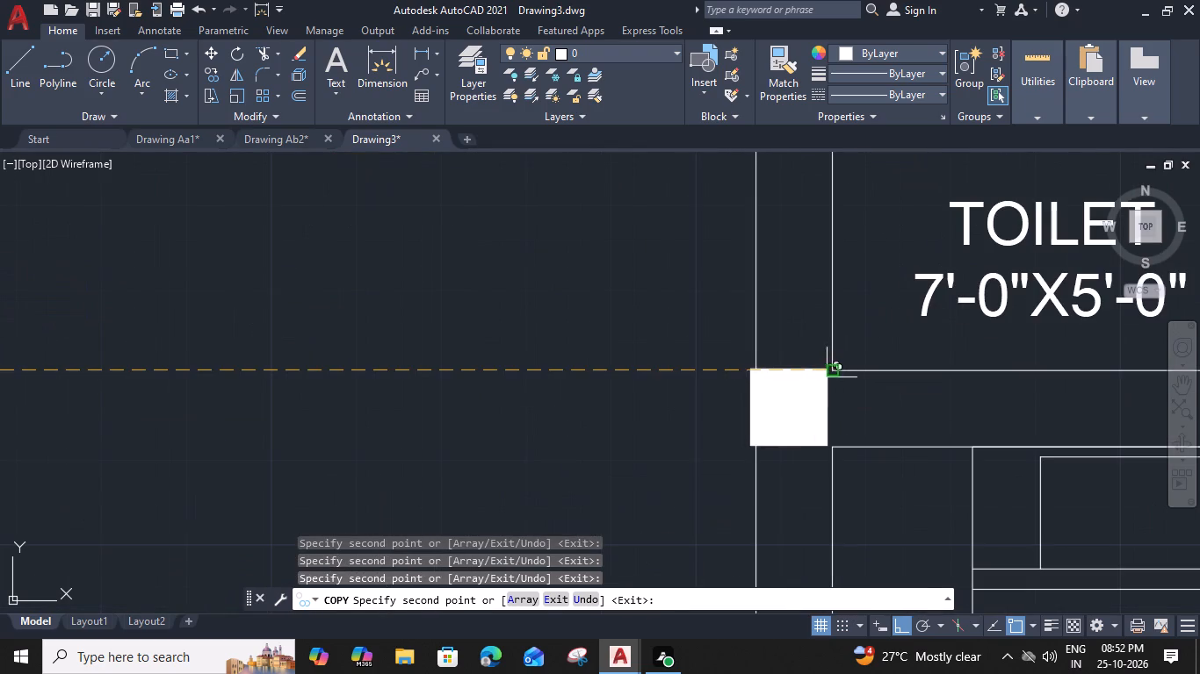
click(833, 371)
Place a column copy where the right outer wall meets the wall between the dressing room and M.Bedroom, ending the copy.
scroll(842, 370, down, 2)
middle_drag(925, 373, 859, 376)
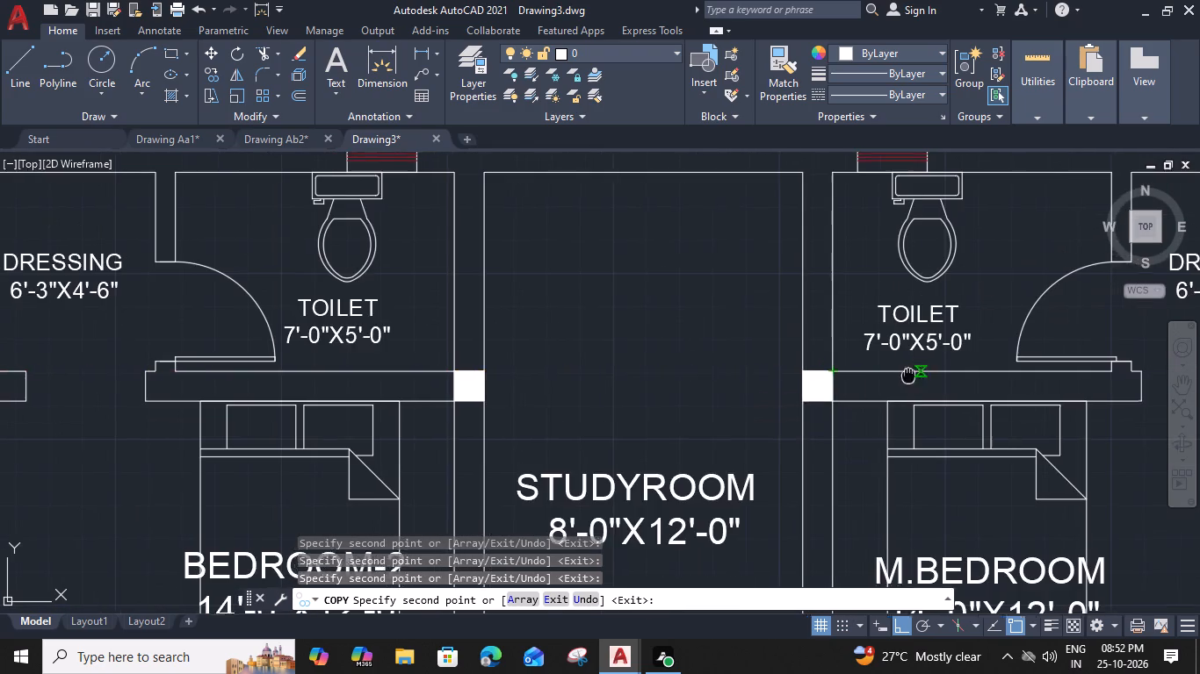
middle_drag(859, 376, 340, 388)
scroll(793, 374, up, 2)
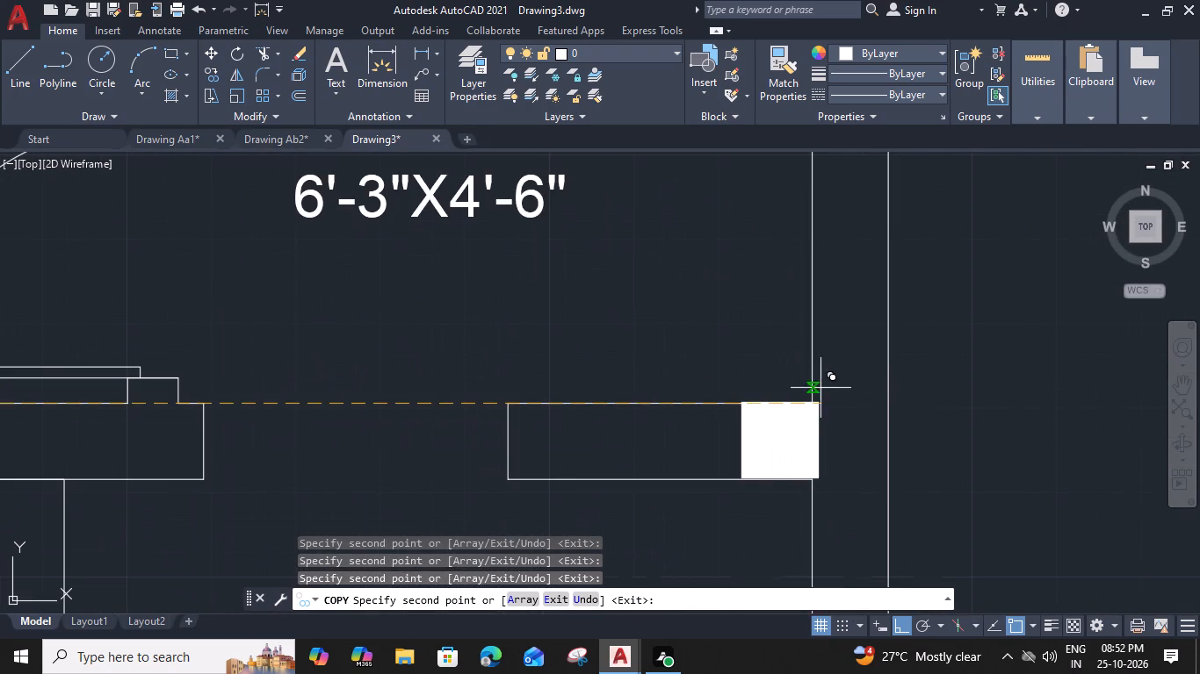
click(885, 399)
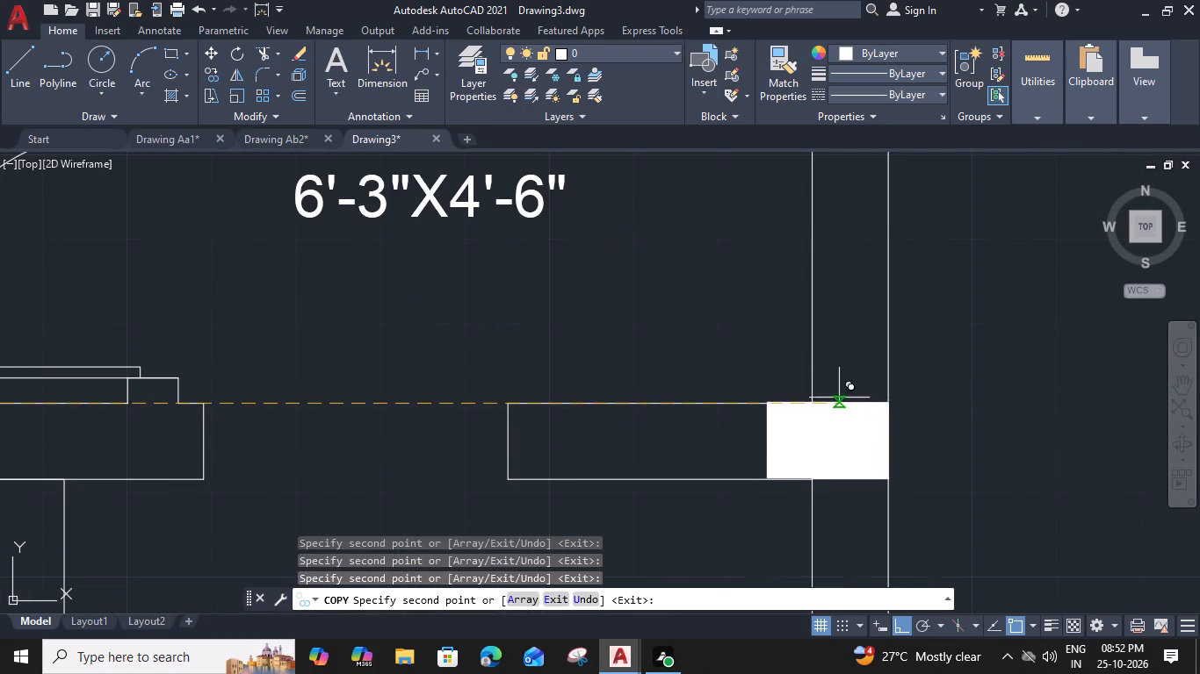
key(Escape)
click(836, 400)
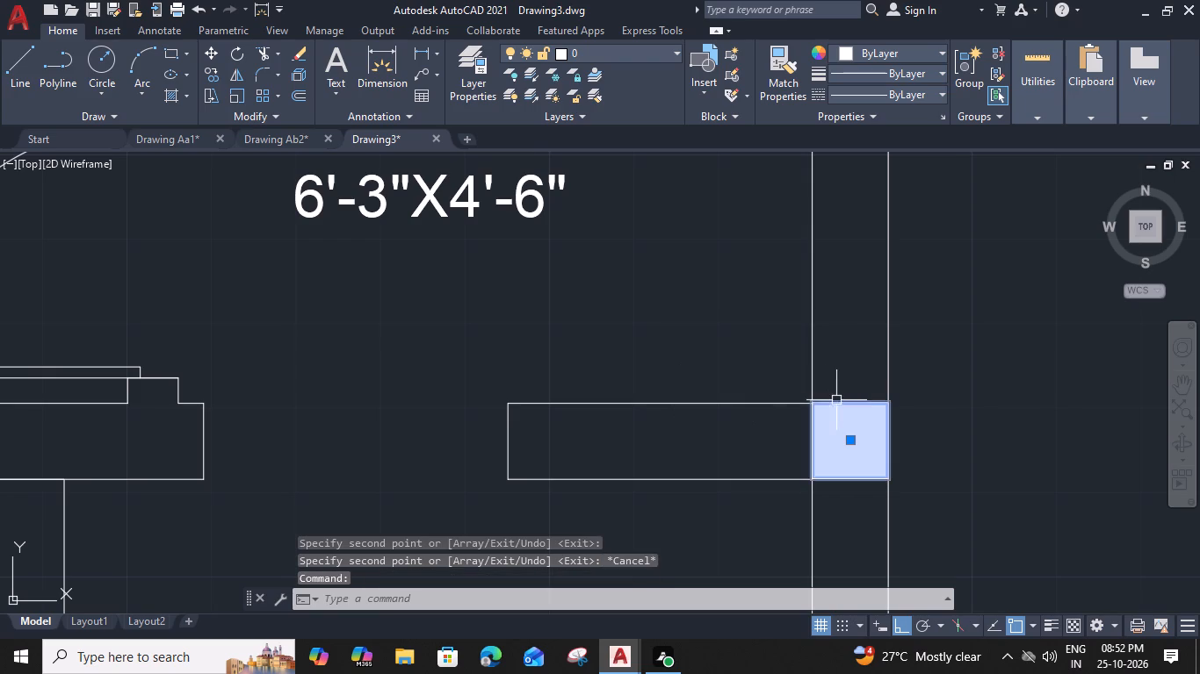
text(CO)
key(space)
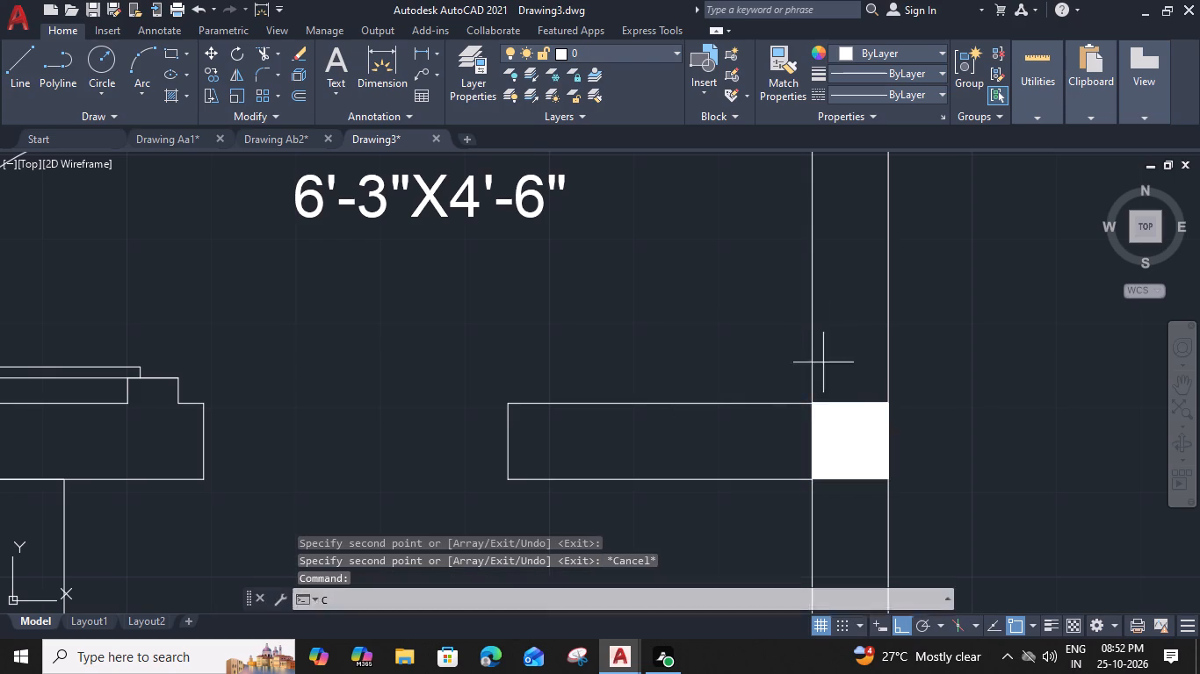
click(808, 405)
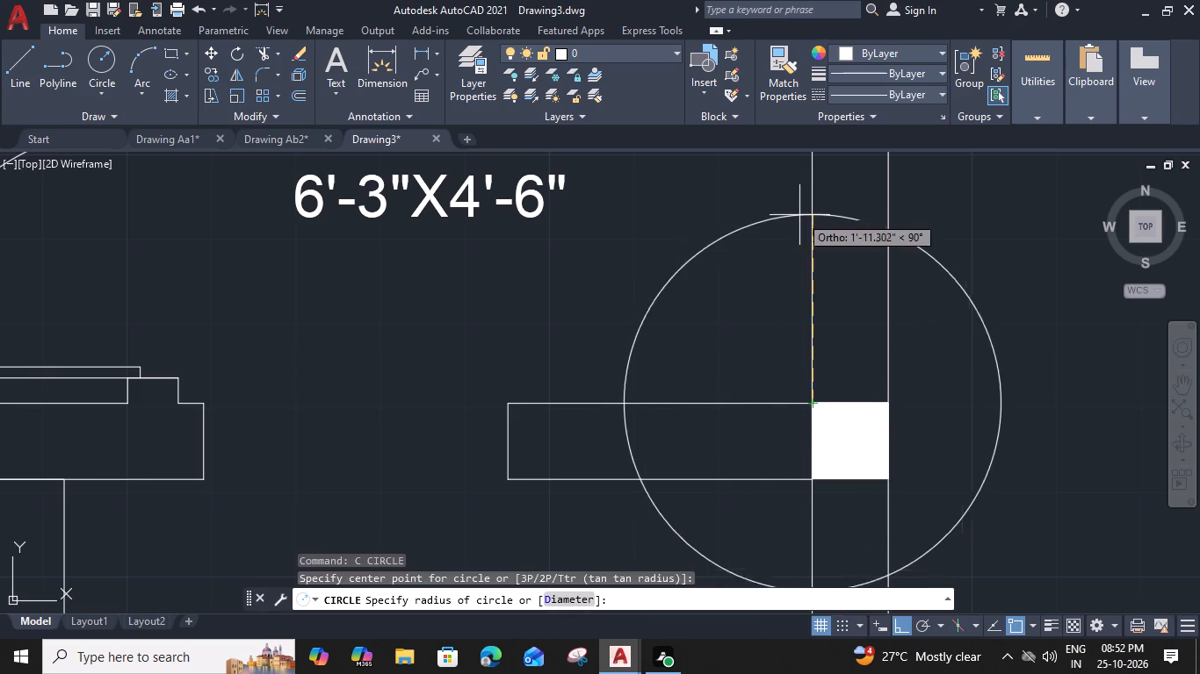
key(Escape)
Copy the right outer wall's column, using its lower-left corner, up to the top-right outer corner of the house.
click(839, 401)
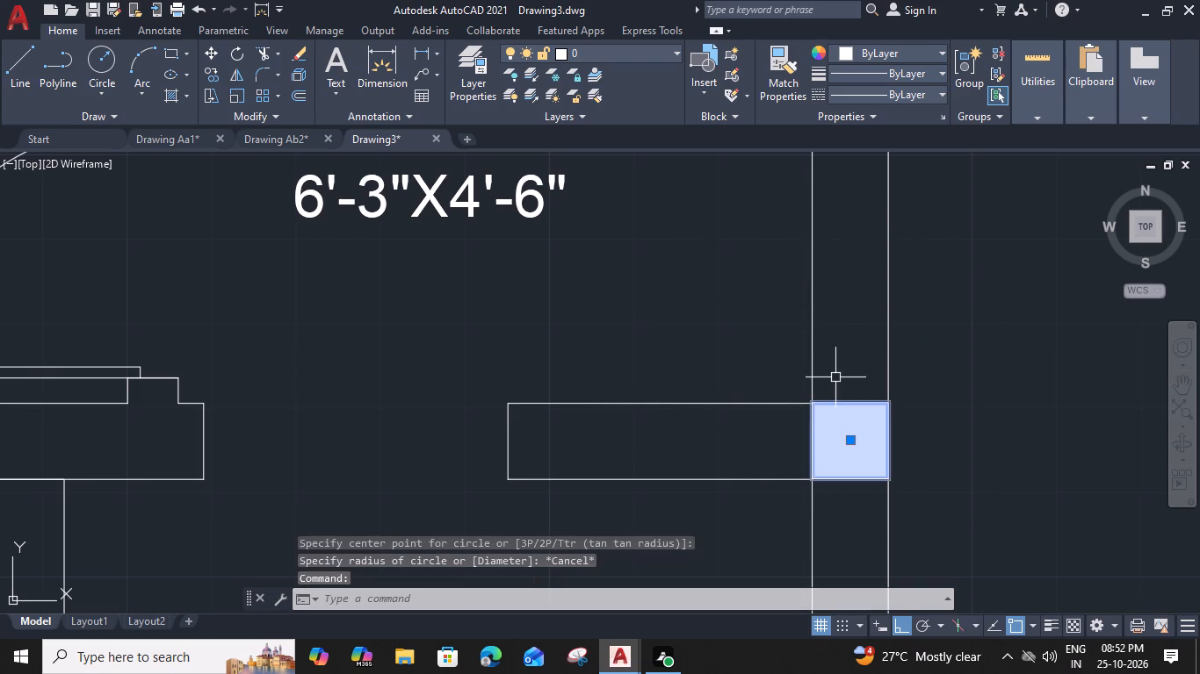
text(CO)
key(space)
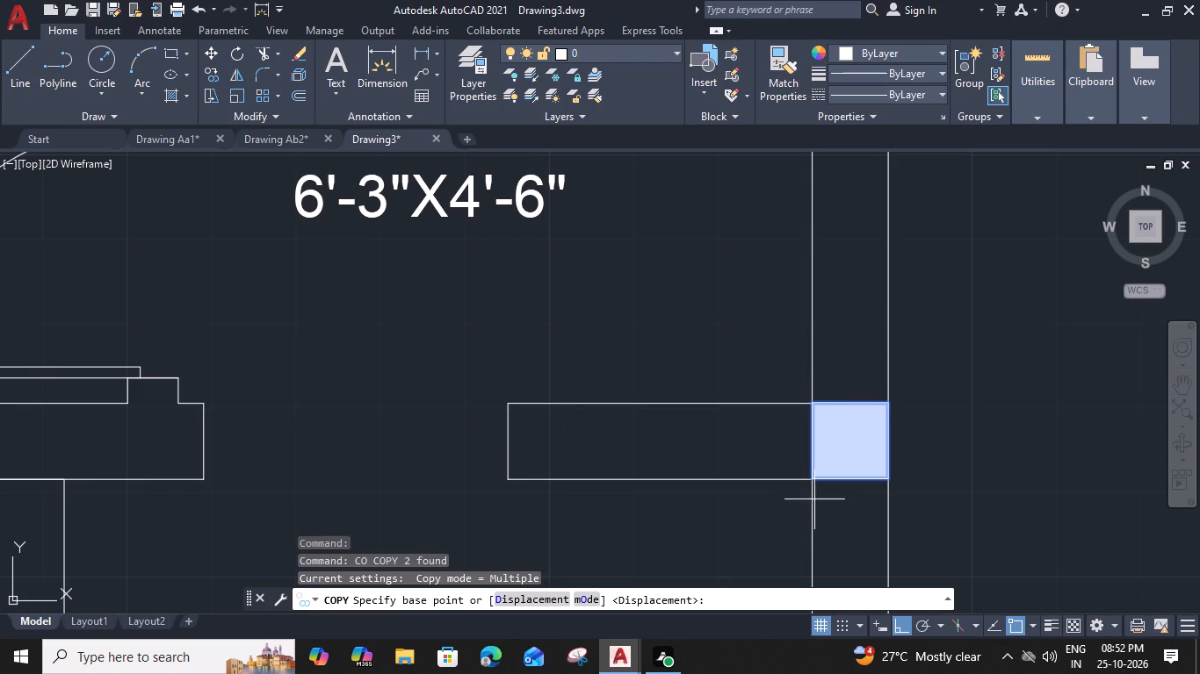
click(810, 482)
middle_drag(793, 294, 758, 582)
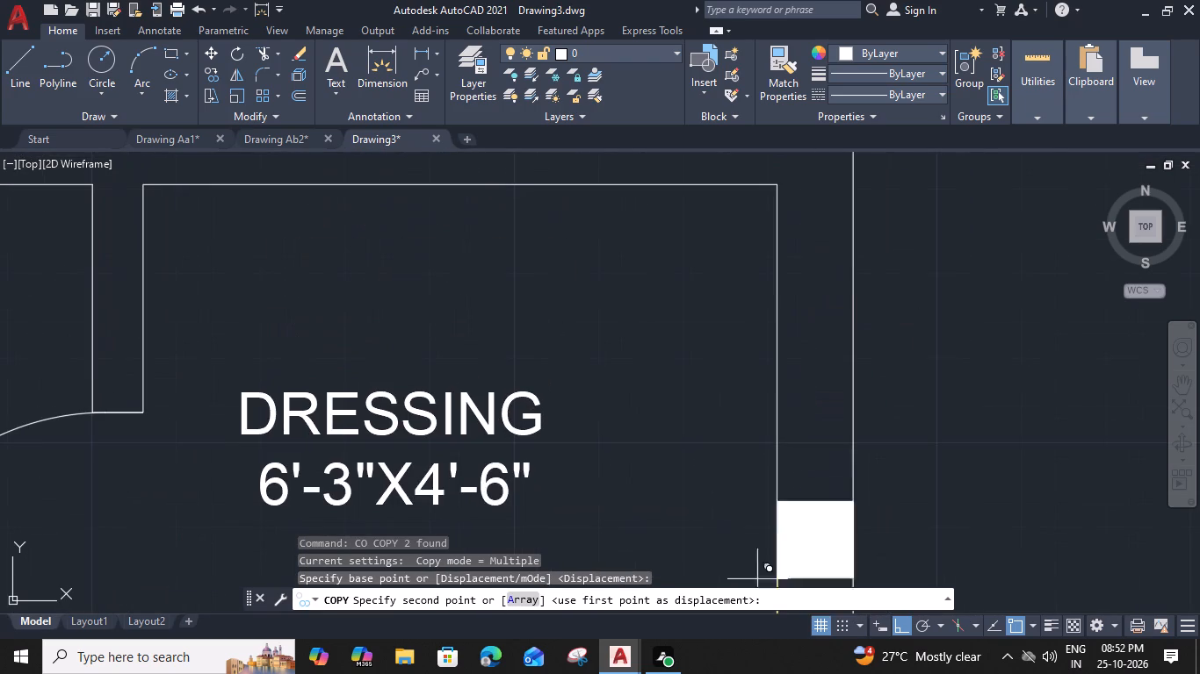
click(774, 186)
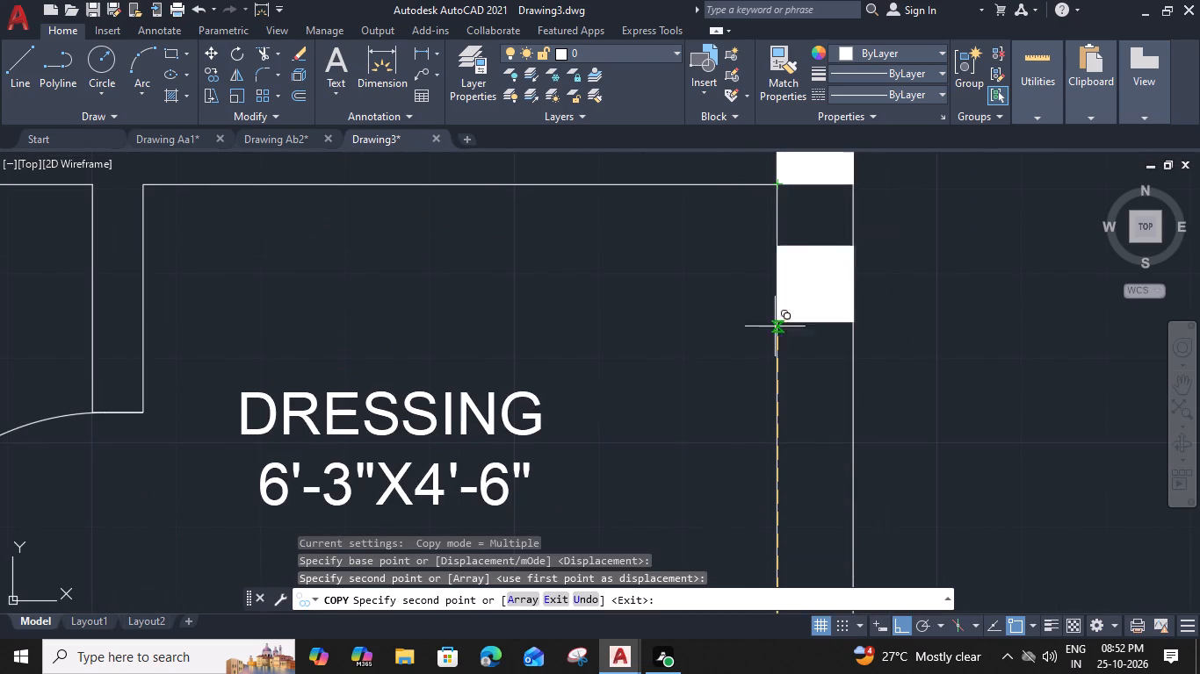
Place a column copy where the right outer wall meets the wall between M.Bedroom and the dining area.
scroll(775, 374, down, 2)
middle_drag(771, 471, 766, 183)
middle_drag(754, 460, 748, 218)
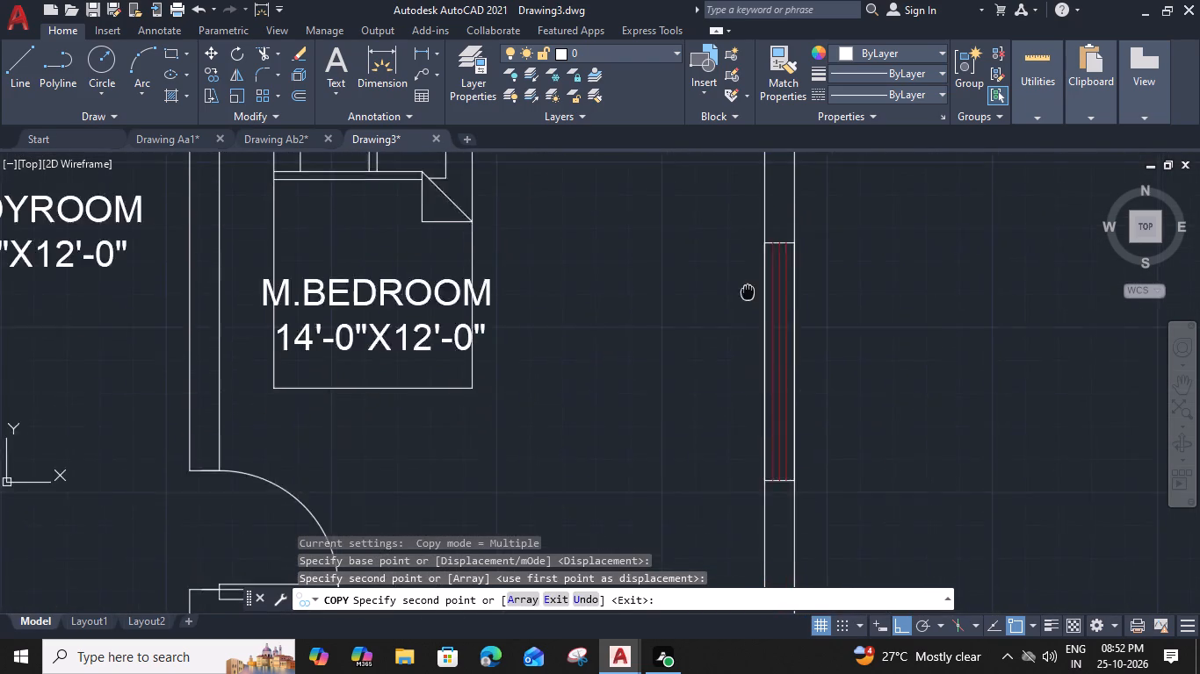
middle_drag(748, 218, 742, 20)
scroll(747, 266, up, 3)
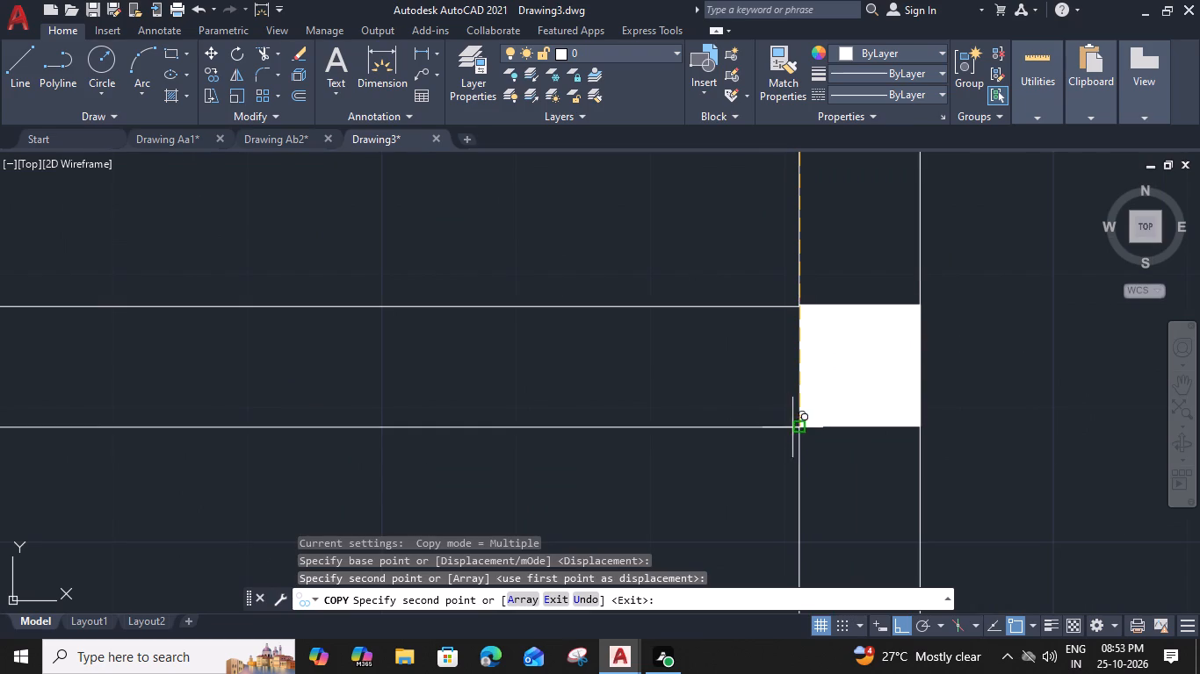
click(796, 432)
Place column copies where the right outer wall meets the wash's upper wall and the kitchen store's lower wall.
scroll(797, 433, down, 5)
middle_drag(779, 598, 761, 96)
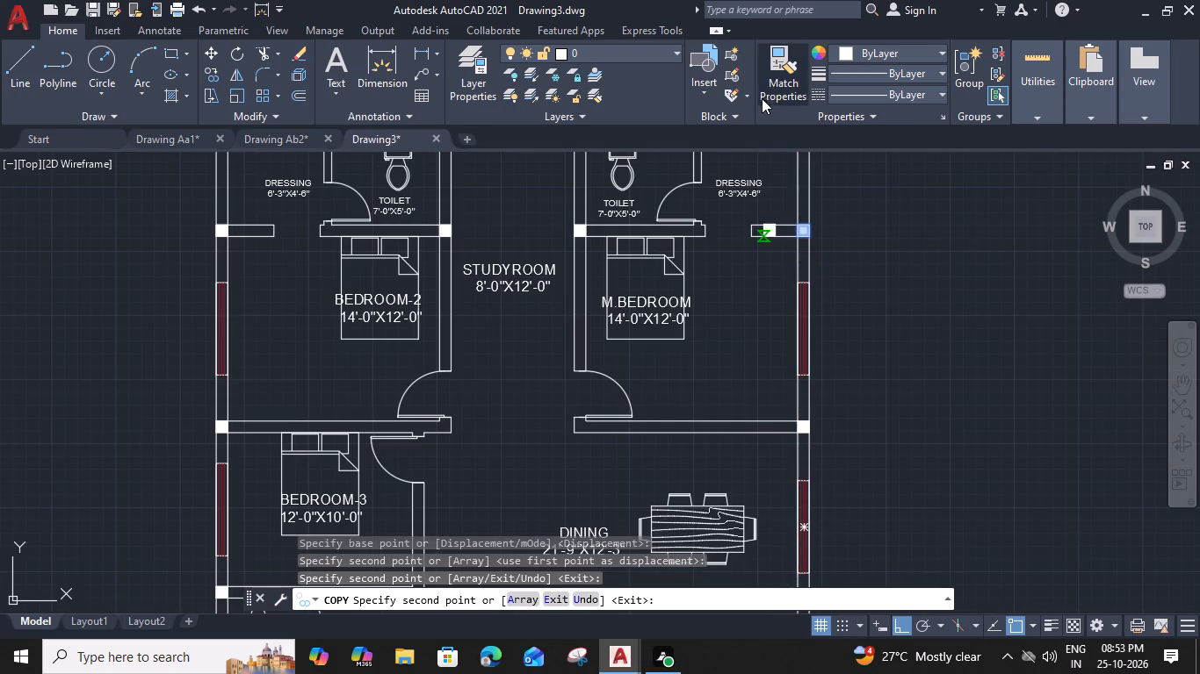
middle_drag(781, 471, 754, 65)
scroll(760, 249, up, 2)
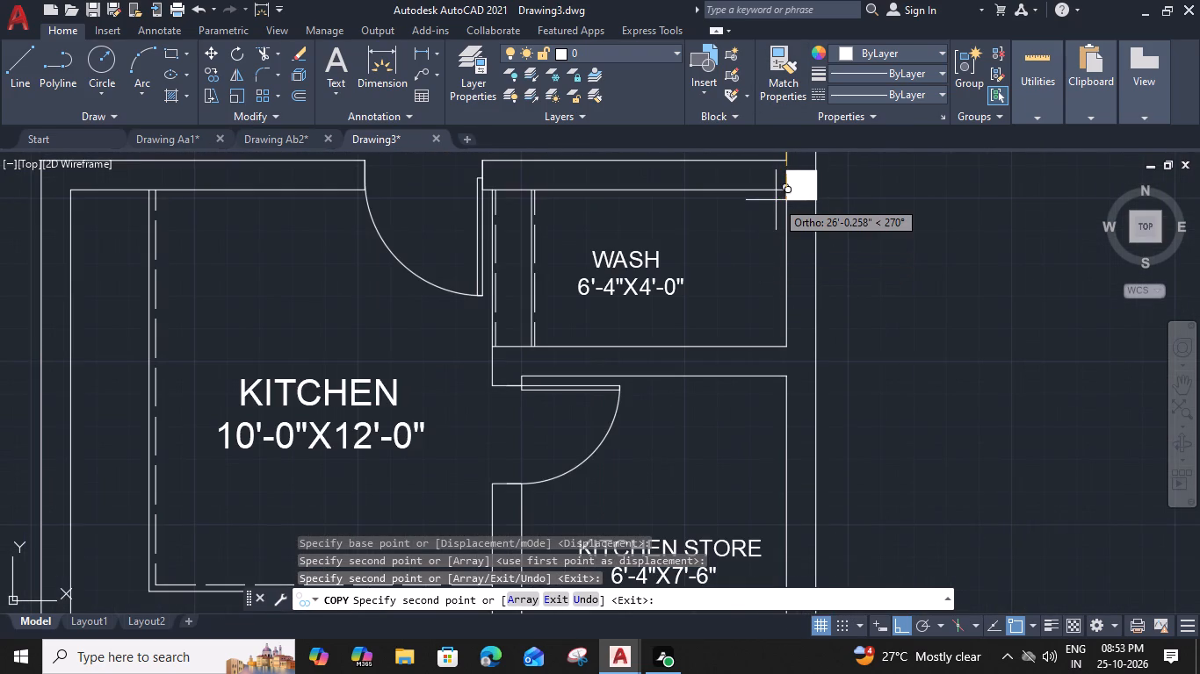
click(786, 193)
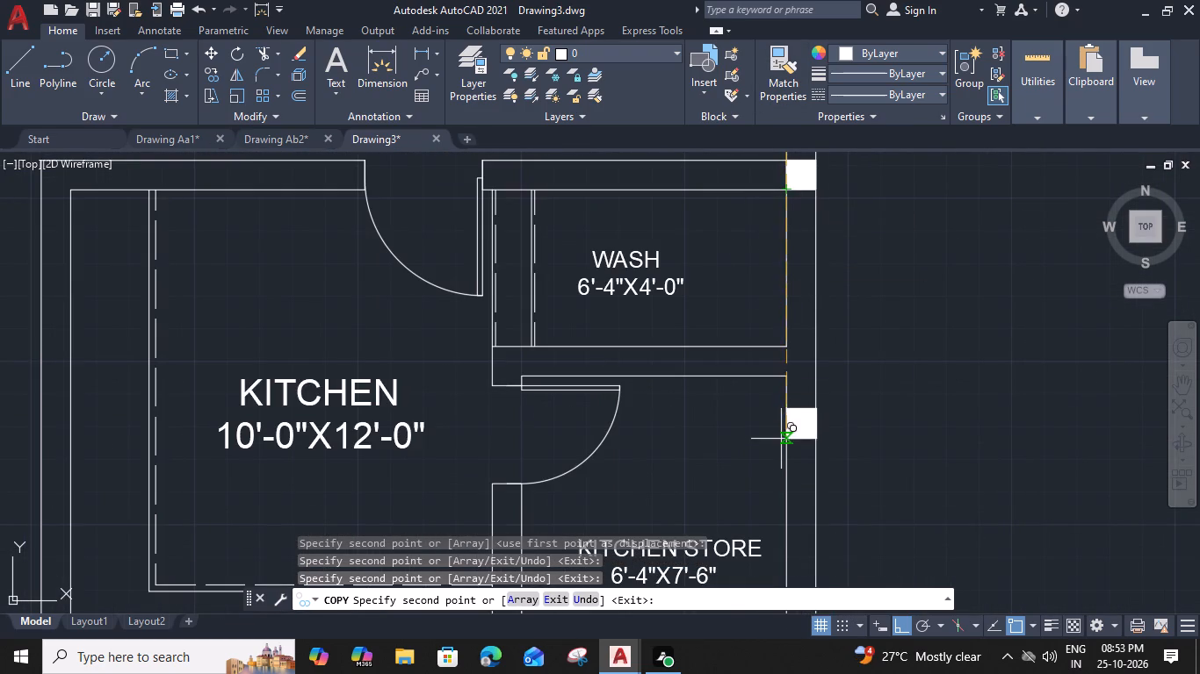
middle_drag(781, 439, 771, 230)
scroll(770, 504, up, 2)
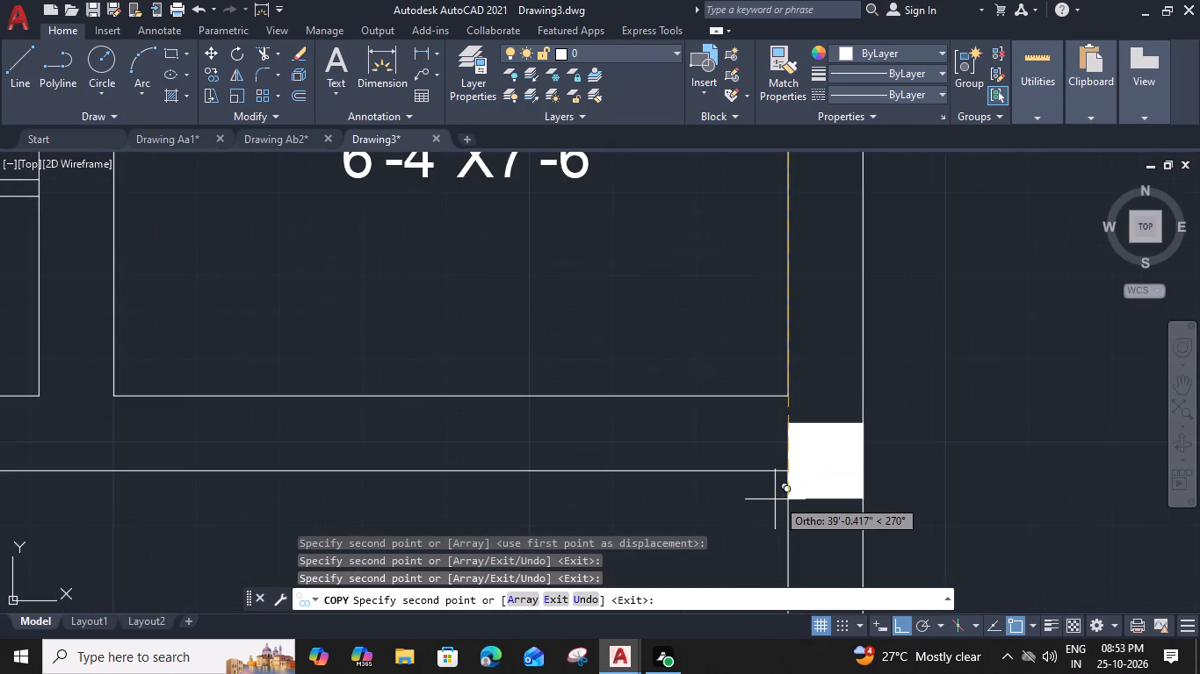
click(790, 473)
scroll(790, 473, down, 2)
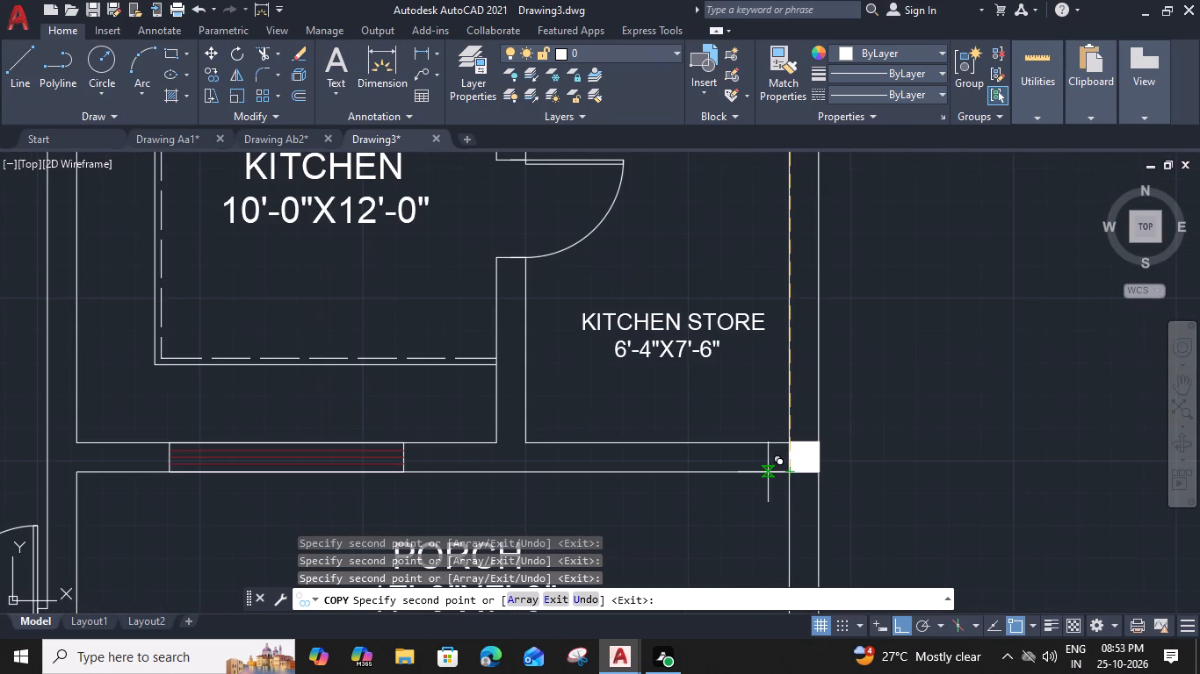
key(Escape)
Copy the wash's upper-right column, using its lower-left corner, to the wash's upper-left corner beside the kitchen door.
scroll(748, 448, down, 2)
middle_drag(664, 364, 706, 463)
scroll(818, 381, up, 2)
click(806, 318)
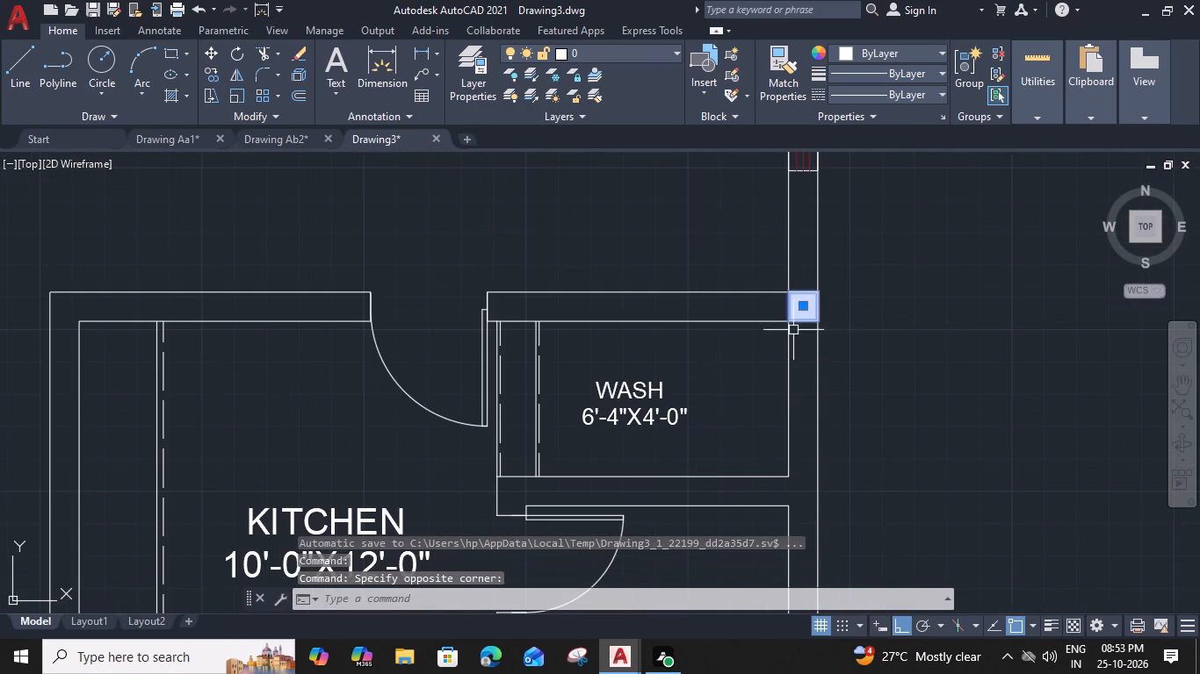
key(c)
text(O)
key(space)
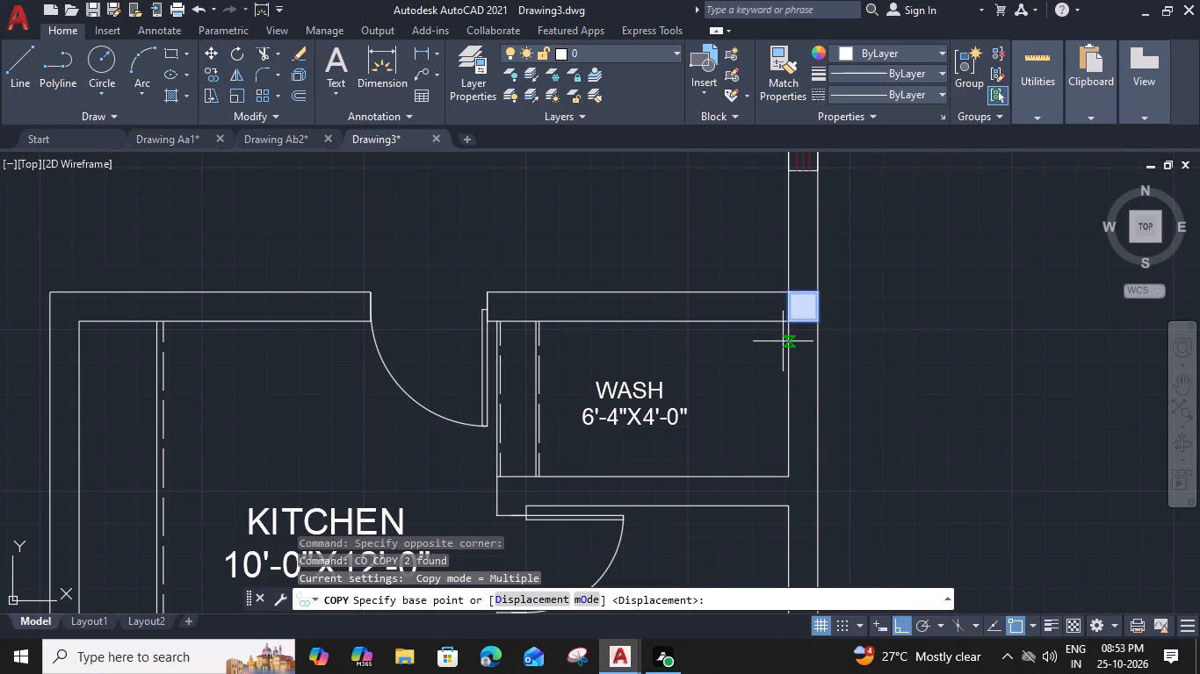
click(788, 326)
scroll(500, 336, up, 2)
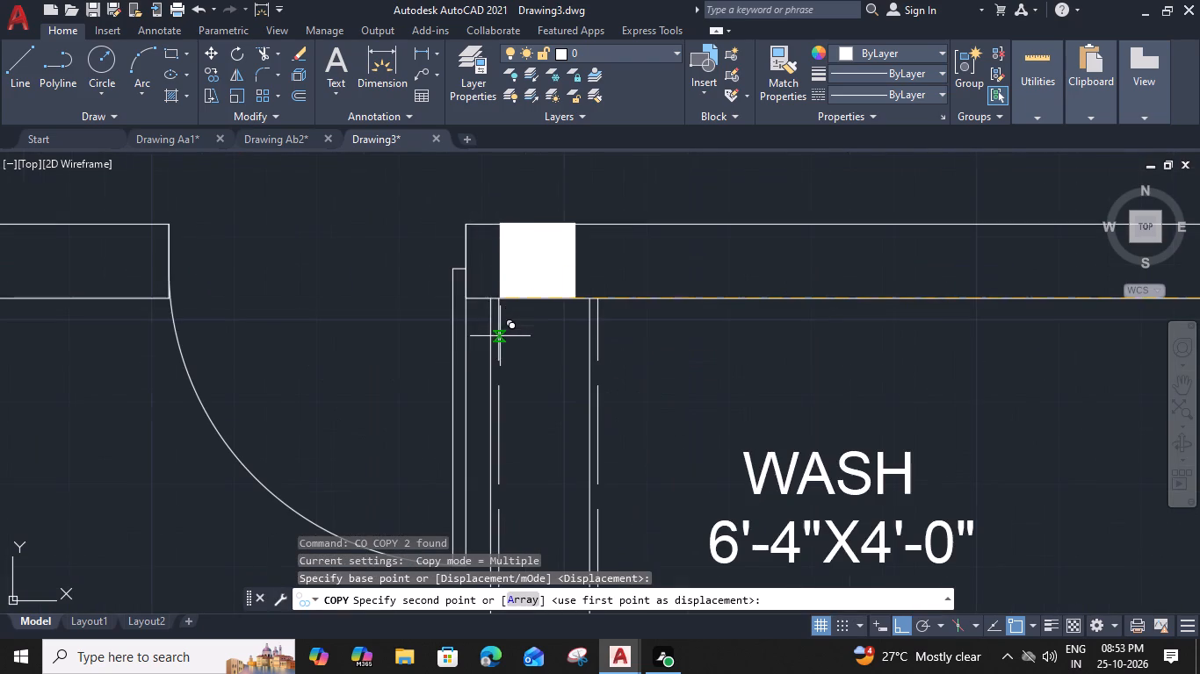
scroll(471, 315, up, 2)
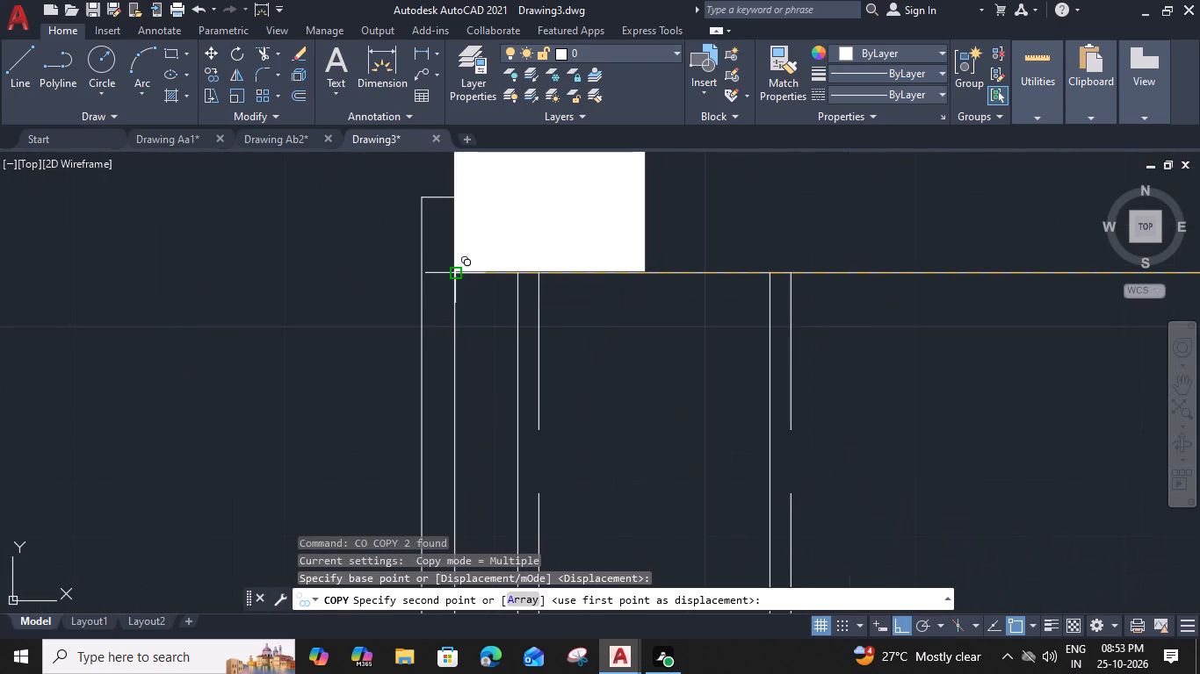
click(453, 276)
Place a column copy at the kitchen's upper-left wall corner and end the copy.
scroll(519, 289, down, 2)
middle_drag(423, 301, 748, 369)
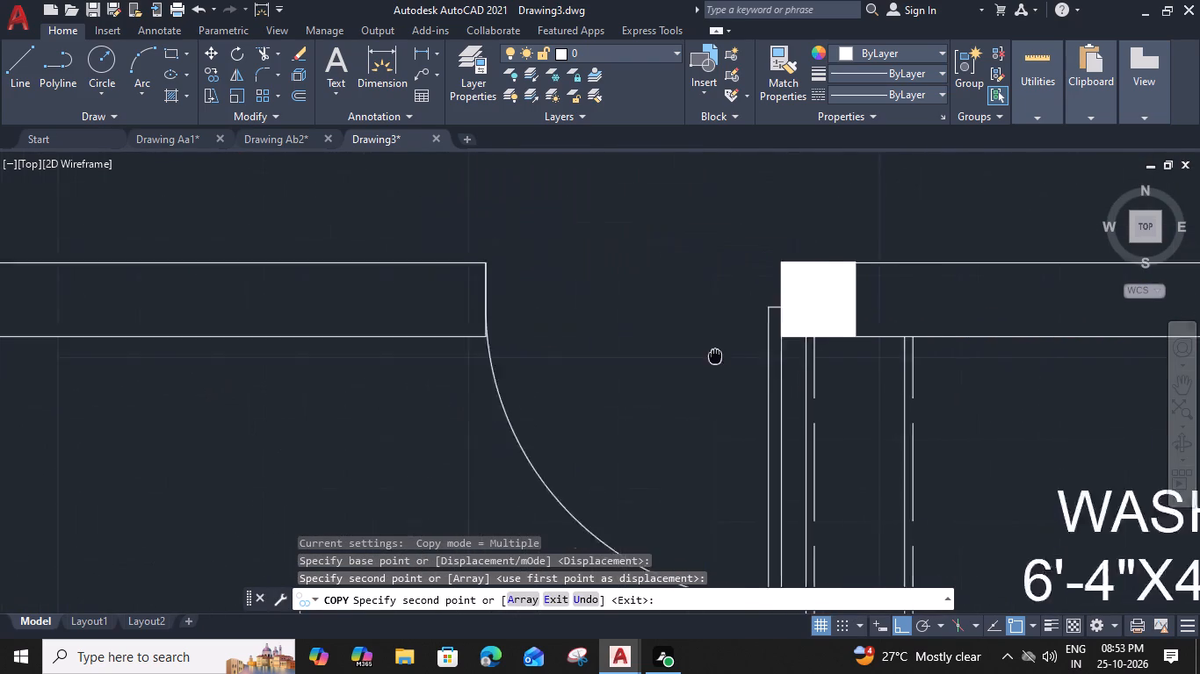
middle_drag(748, 369, 785, 387)
scroll(525, 376, down, 3)
middle_drag(397, 380, 588, 369)
scroll(521, 371, up, 2)
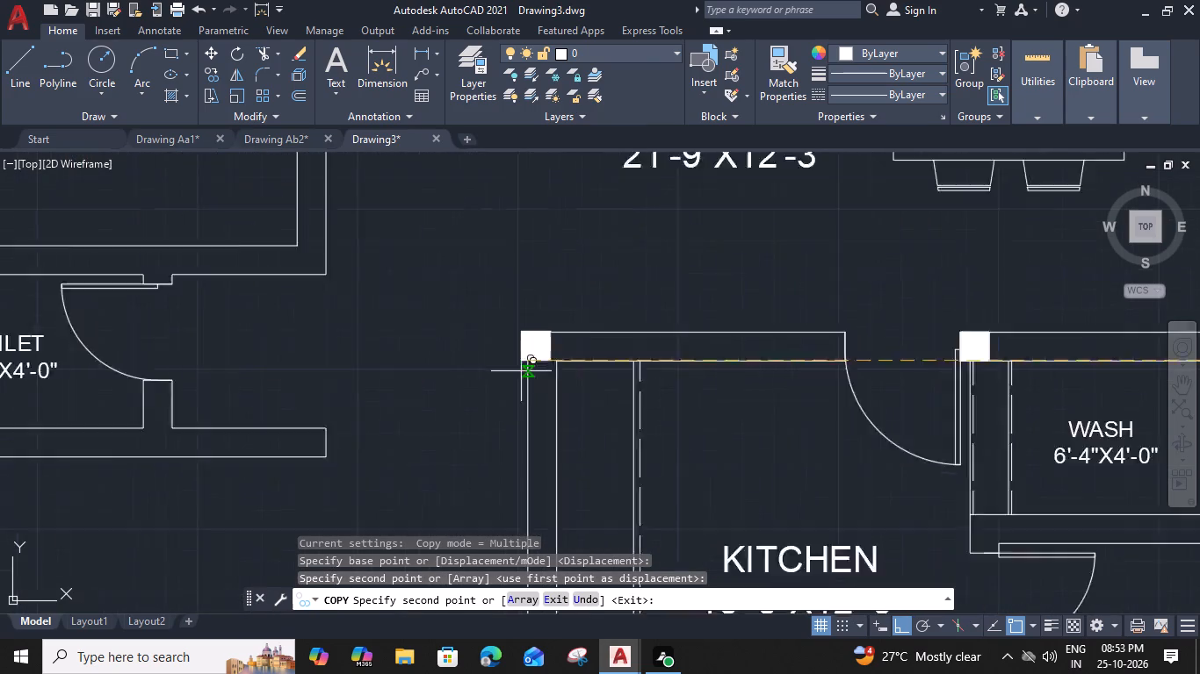
scroll(521, 371, up, 1)
click(537, 348)
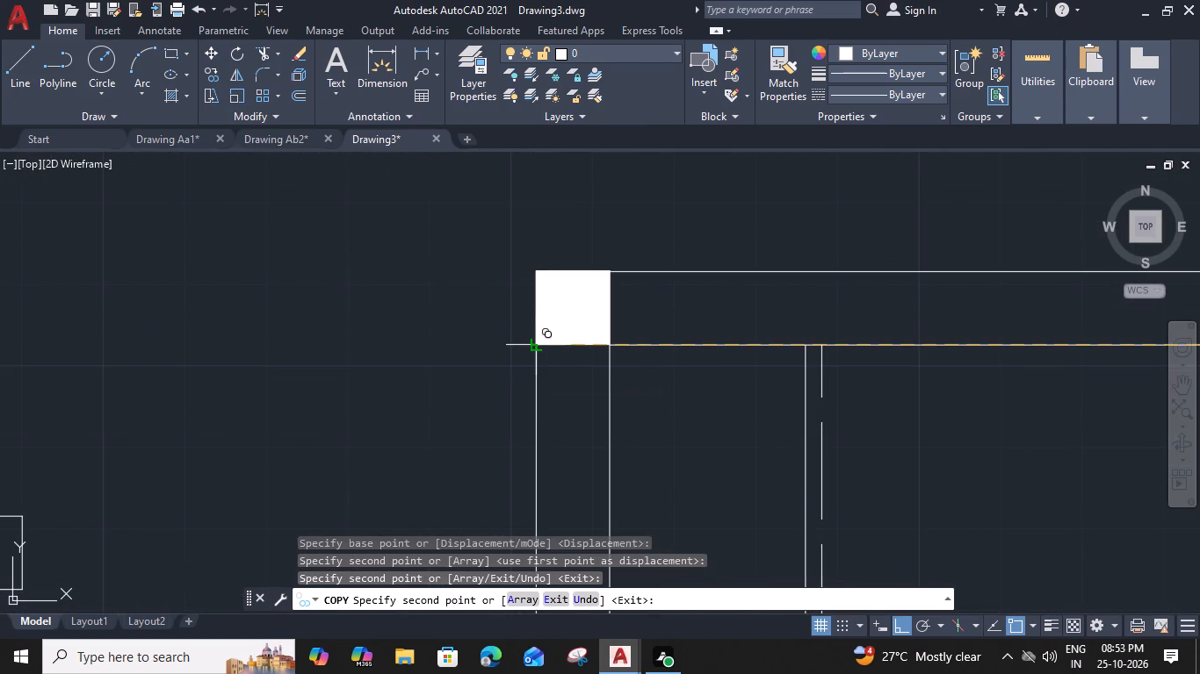
key(Escape)
Copy the column on the study room's left wall, using its lower-left corner, up to the wall's junction with the top outer wall.
scroll(537, 347, down, 3)
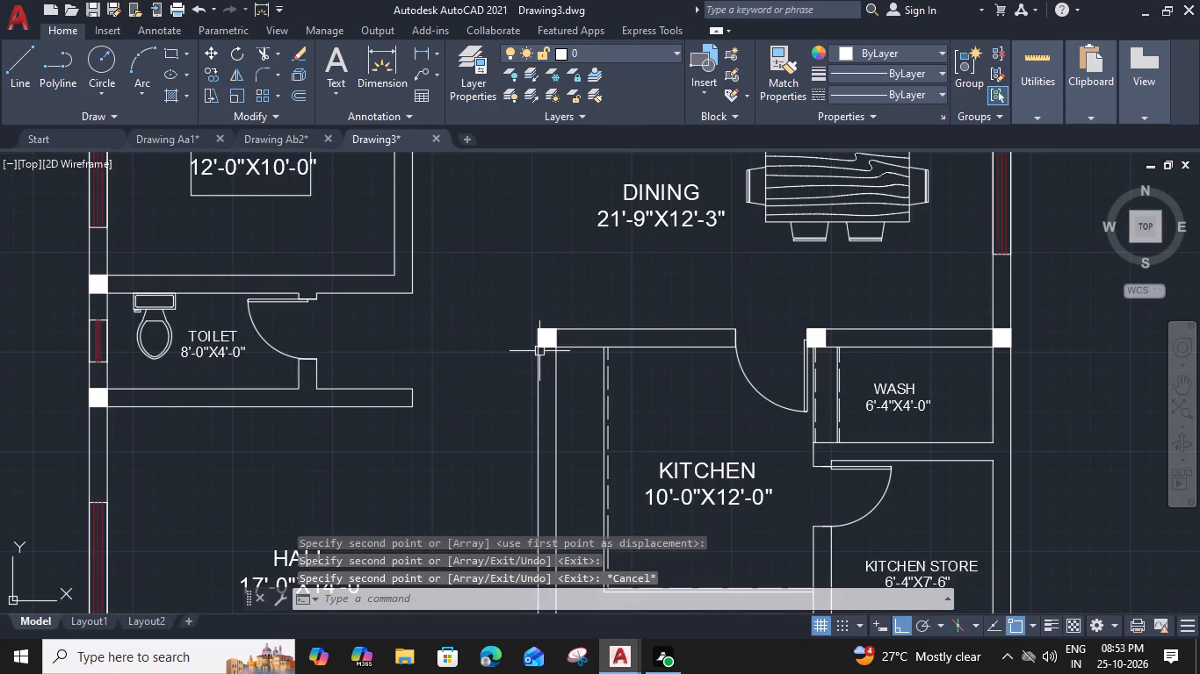
scroll(681, 309, down, 3)
middle_drag(683, 310, 663, 398)
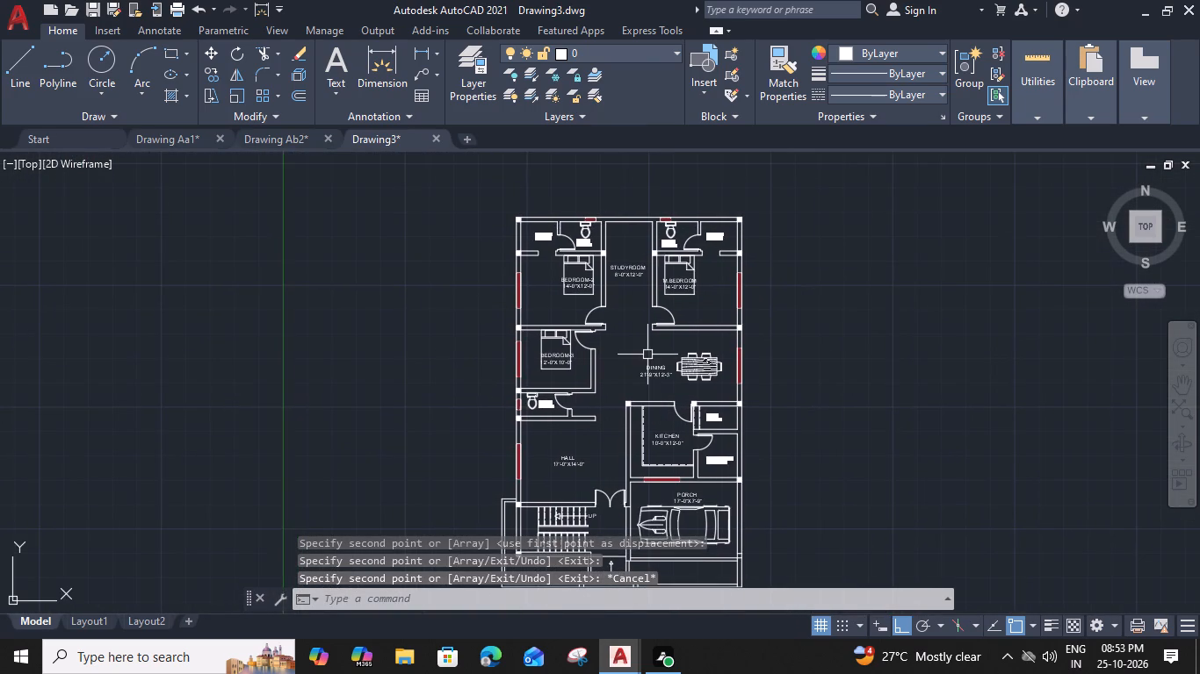
scroll(606, 247, up, 3)
middle_drag(606, 247, 578, 419)
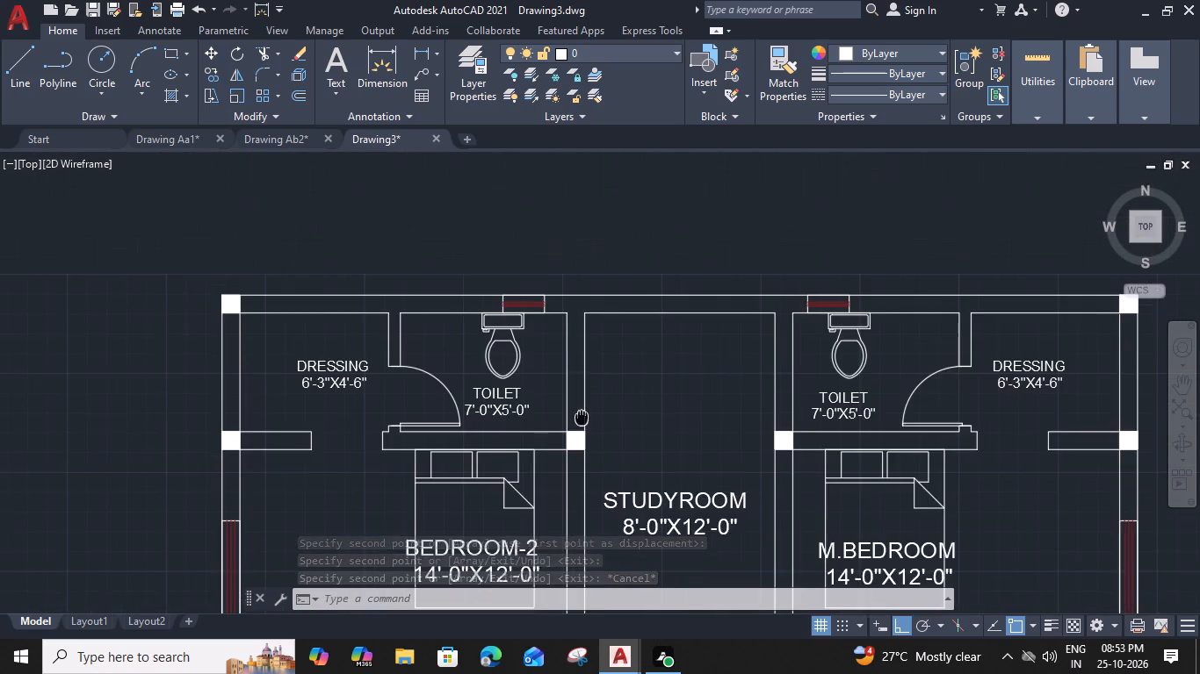
middle_drag(578, 419, 488, 402)
click(484, 420)
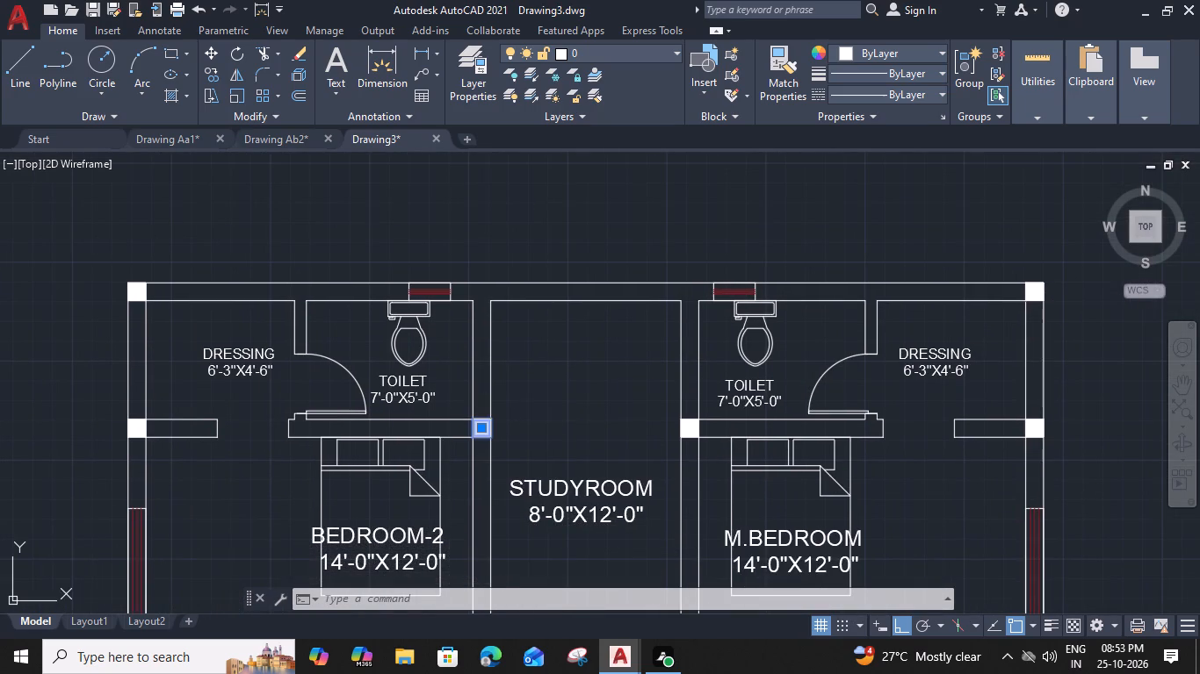
text(CO)
key(space)
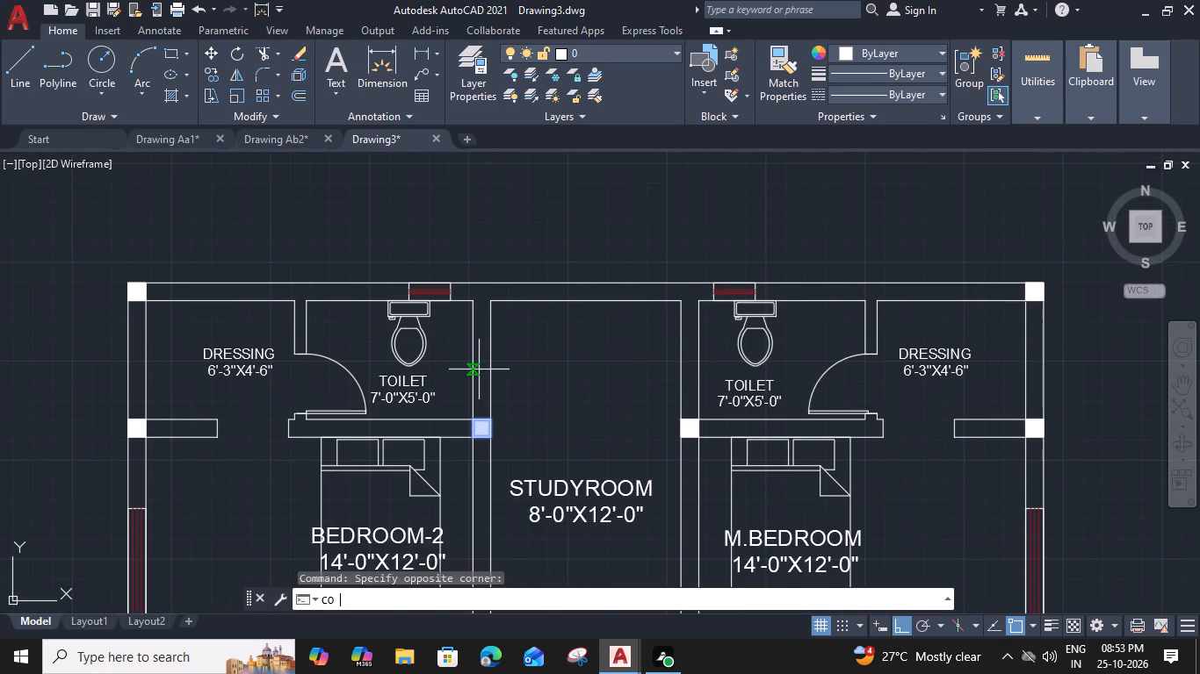
scroll(478, 445, up, 2)
click(459, 428)
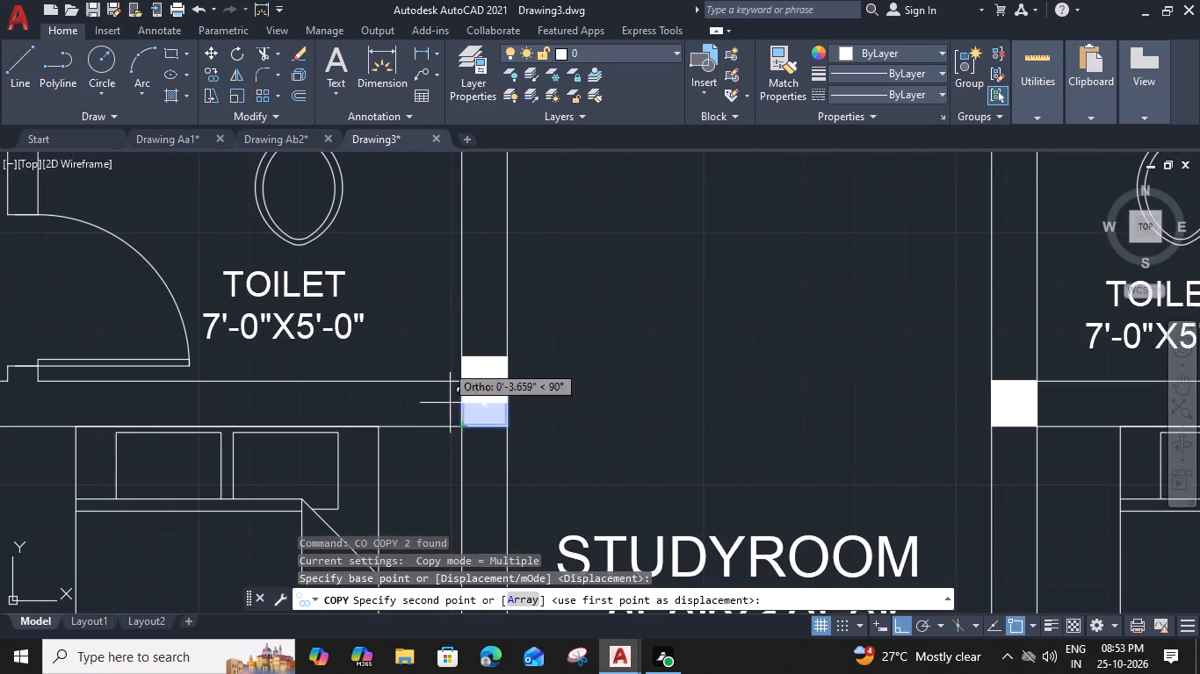
middle_drag(438, 217, 454, 539)
scroll(466, 412, up, 2)
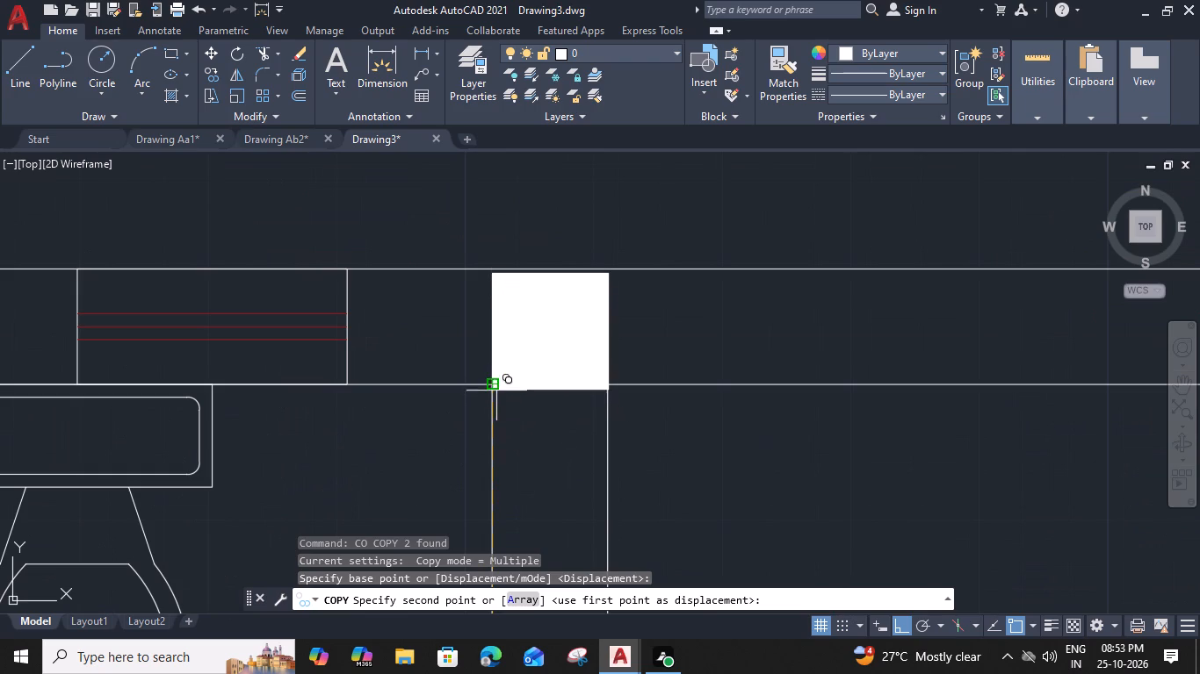
click(495, 385)
Place a column copy where the study room's right wall meets the top outer wall.
scroll(495, 385, down, 3)
scroll(862, 398, up, 2)
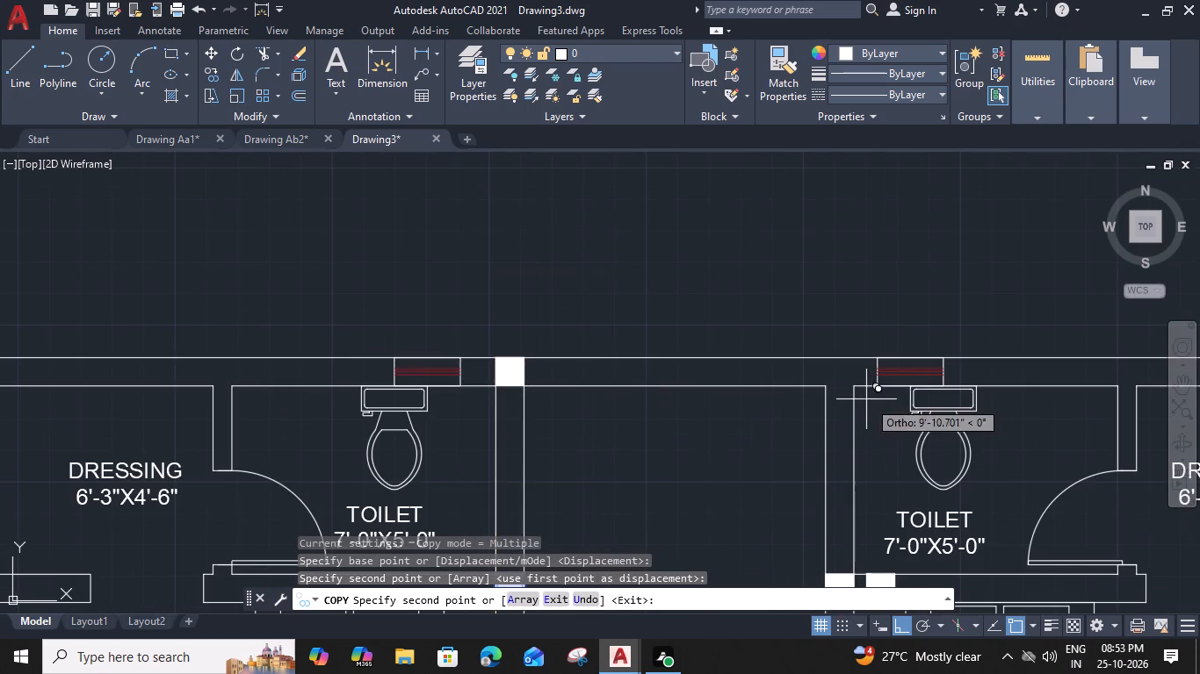
click(770, 374)
Place a column copy at the right end of the wall between Bedroom-2 and Bedroom-3, beside the doors.
scroll(746, 409, down, 4)
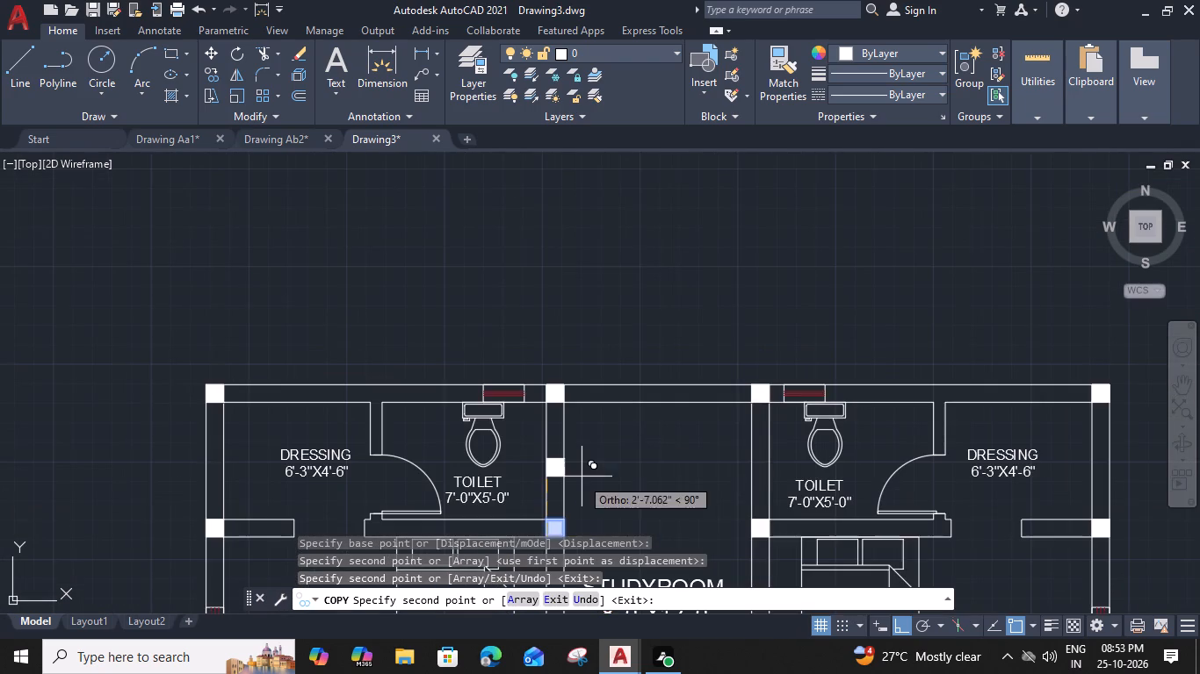
middle_drag(579, 487, 623, 239)
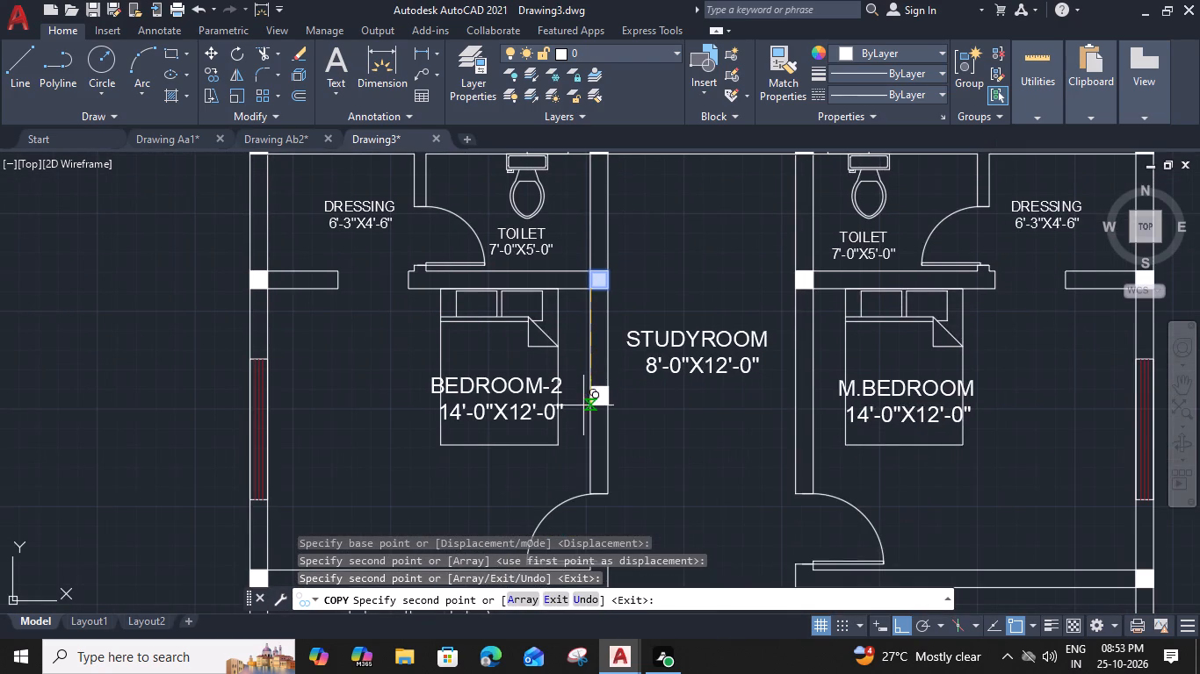
middle_drag(583, 435, 586, 240)
scroll(583, 398, up, 2)
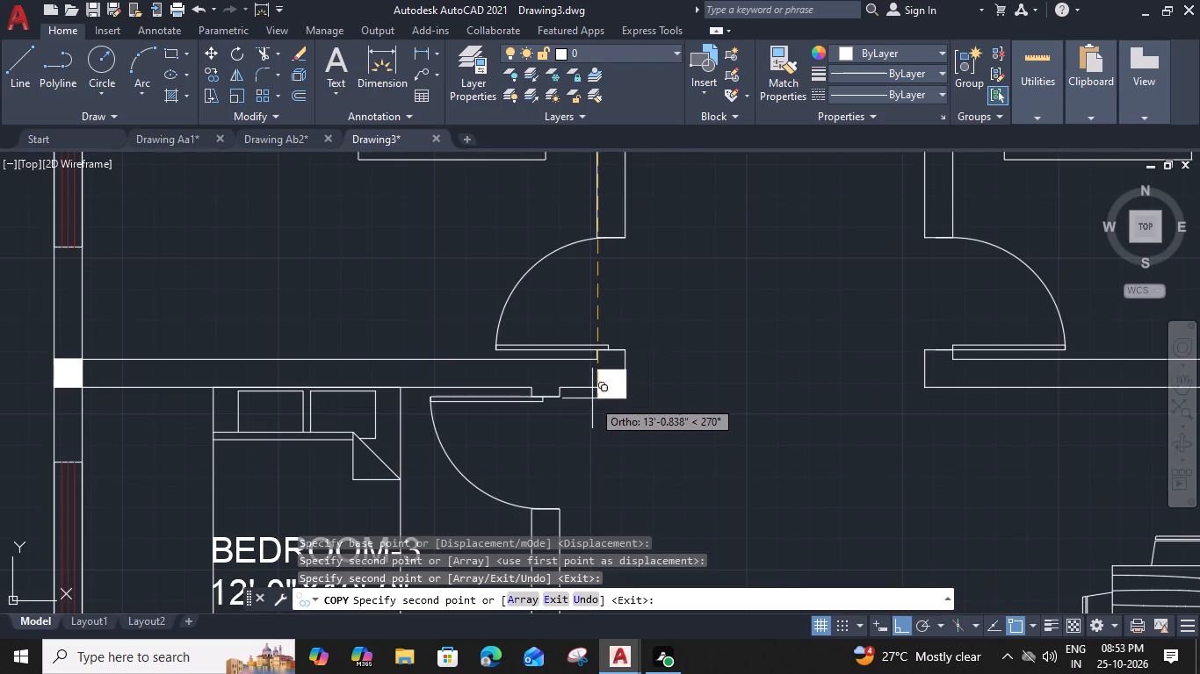
scroll(593, 398, up, 4)
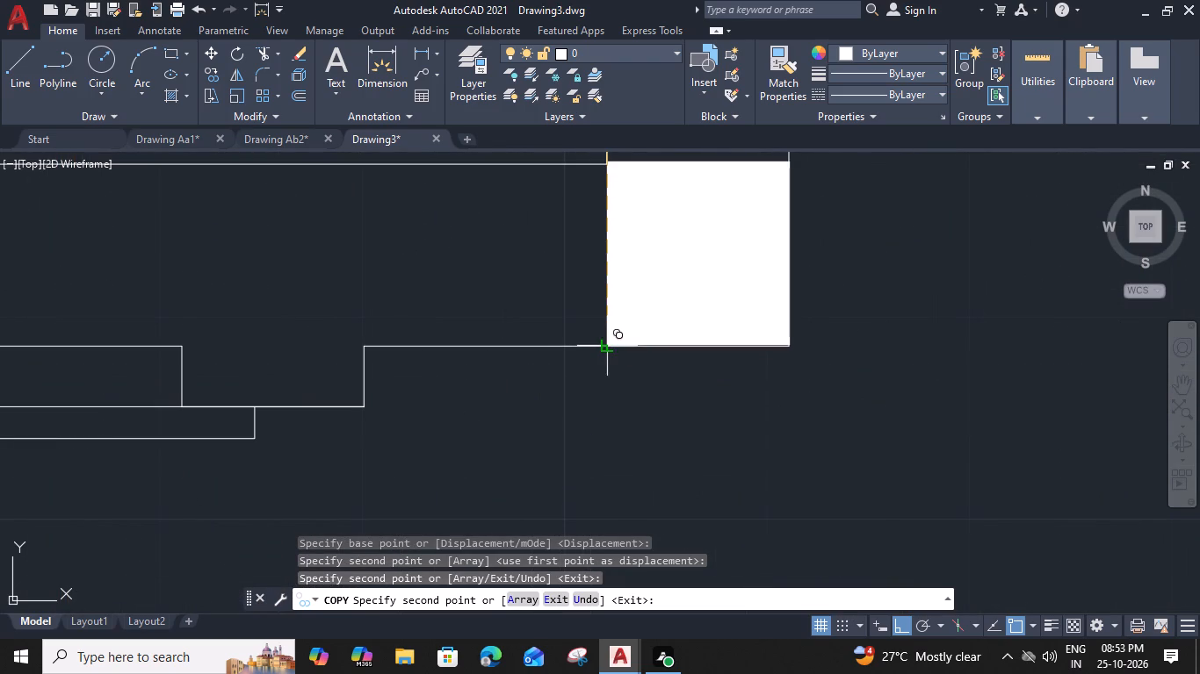
click(605, 347)
Place a column copy at Bedroom-3's lower-right wall corner above the 8'-0"x4'-0" toilet and end the copy.
scroll(605, 357, down, 3)
middle_drag(610, 451, 612, 320)
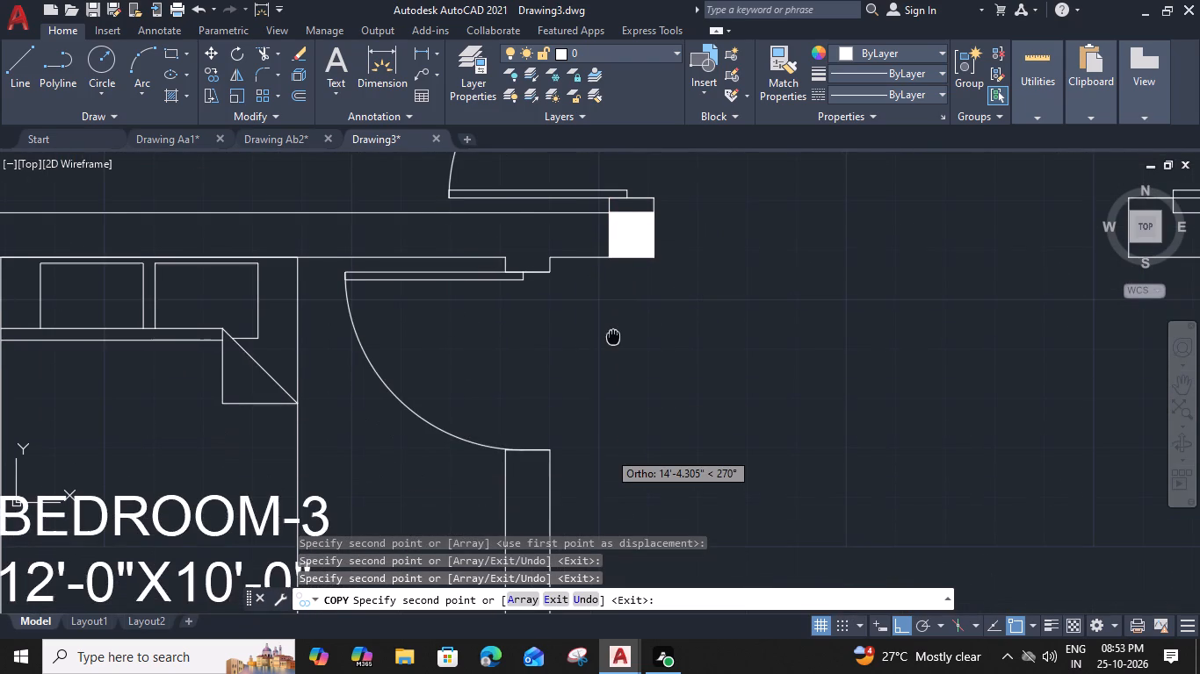
middle_drag(612, 320, 612, 313)
middle_drag(613, 432, 648, 145)
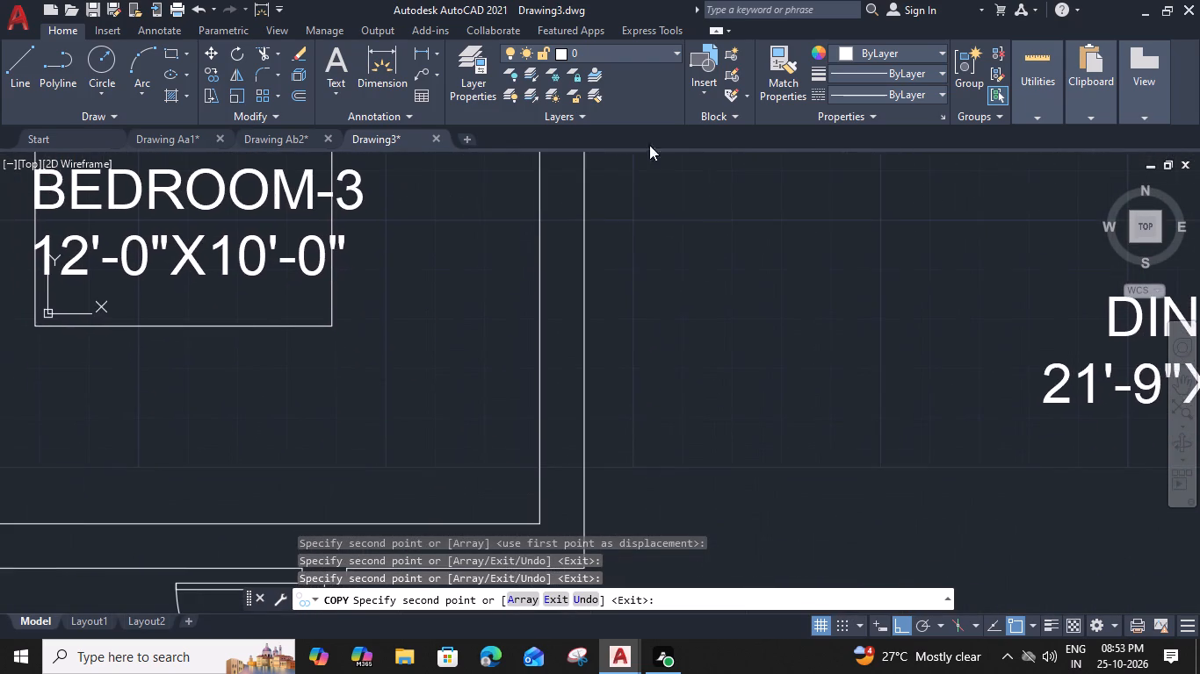
middle_drag(643, 374, 649, 197)
scroll(523, 428, up, 2)
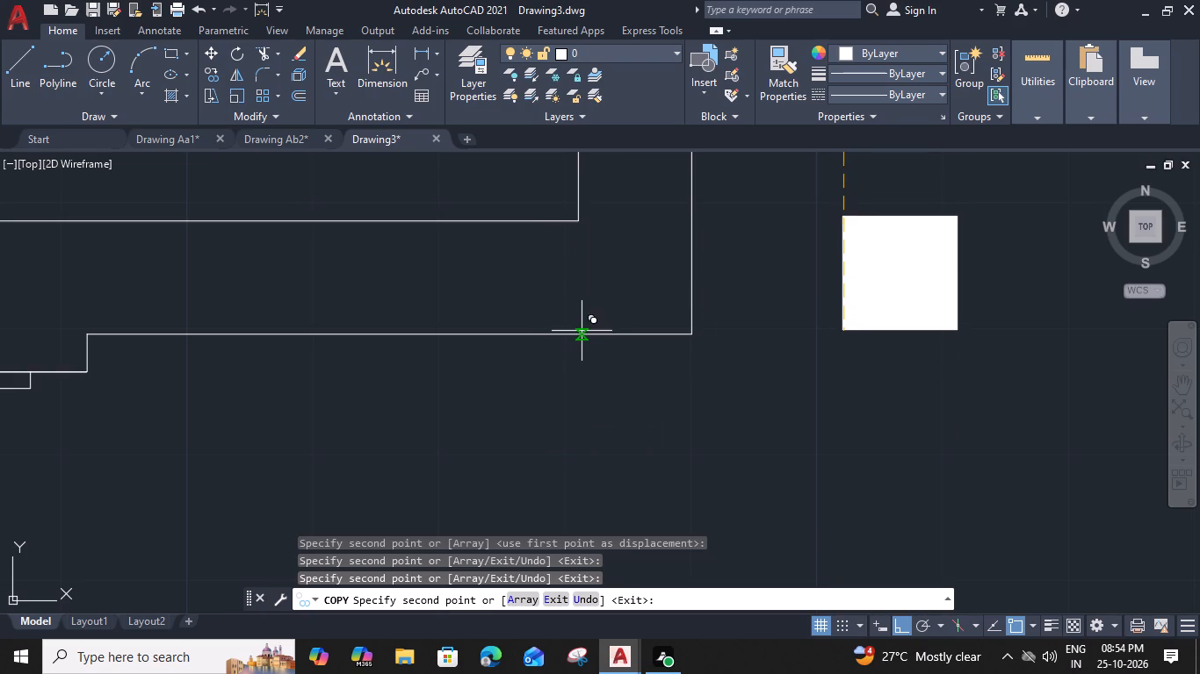
click(582, 334)
scroll(573, 394, down, 2)
middle_drag(573, 432, 605, 153)
key(Escape)
Move the column at Bedroom-3's lower-right corner by its upper-left corner onto the inner wall corner.
middle_drag(627, 265, 630, 528)
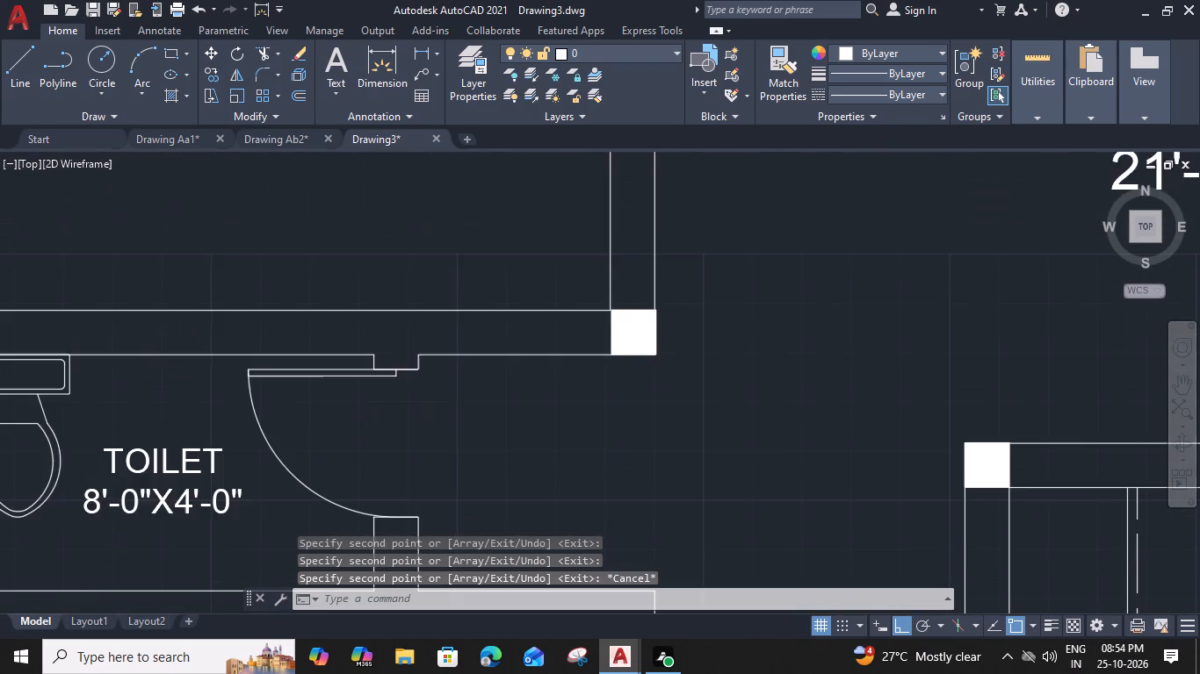
scroll(625, 303, up, 3)
click(625, 327)
text(M)
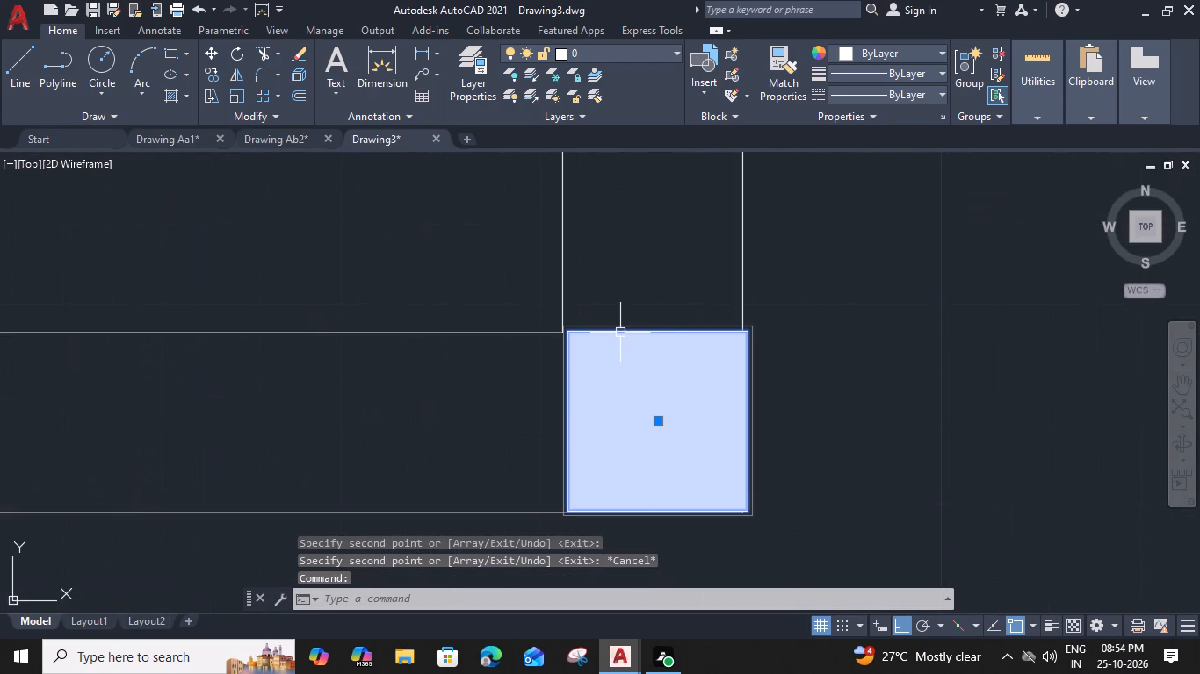
key(space)
scroll(595, 326, up, 2)
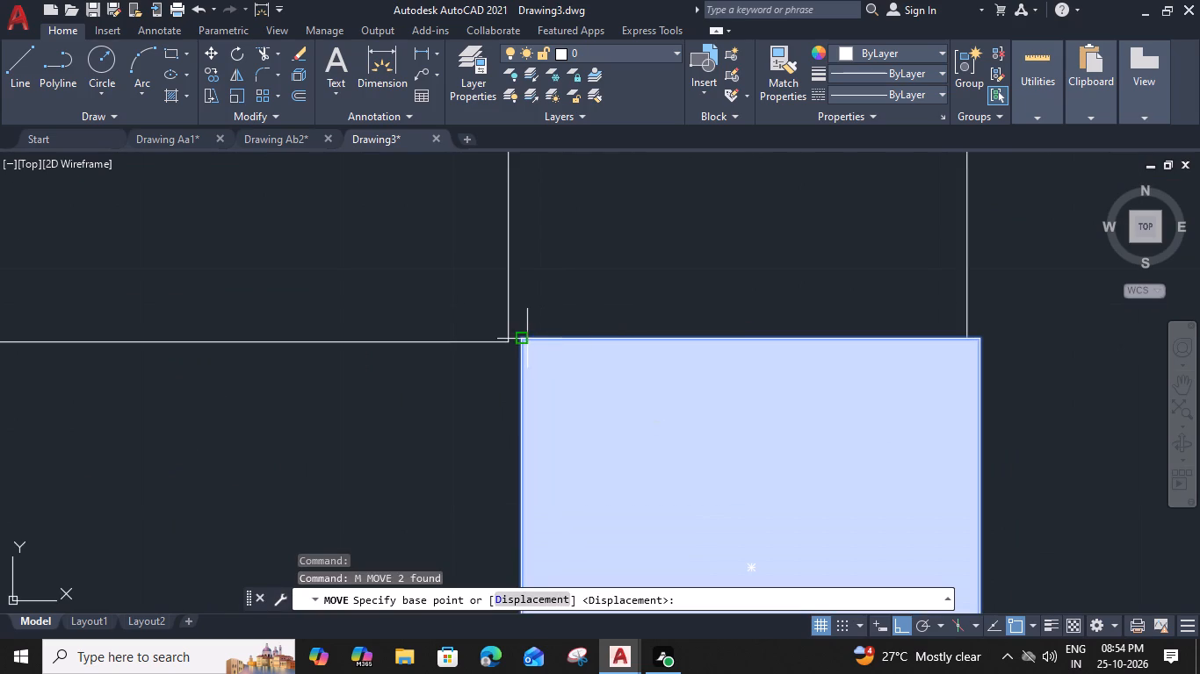
click(527, 339)
click(503, 341)
scroll(608, 318, down, 2)
middle_drag(663, 434, 663, 430)
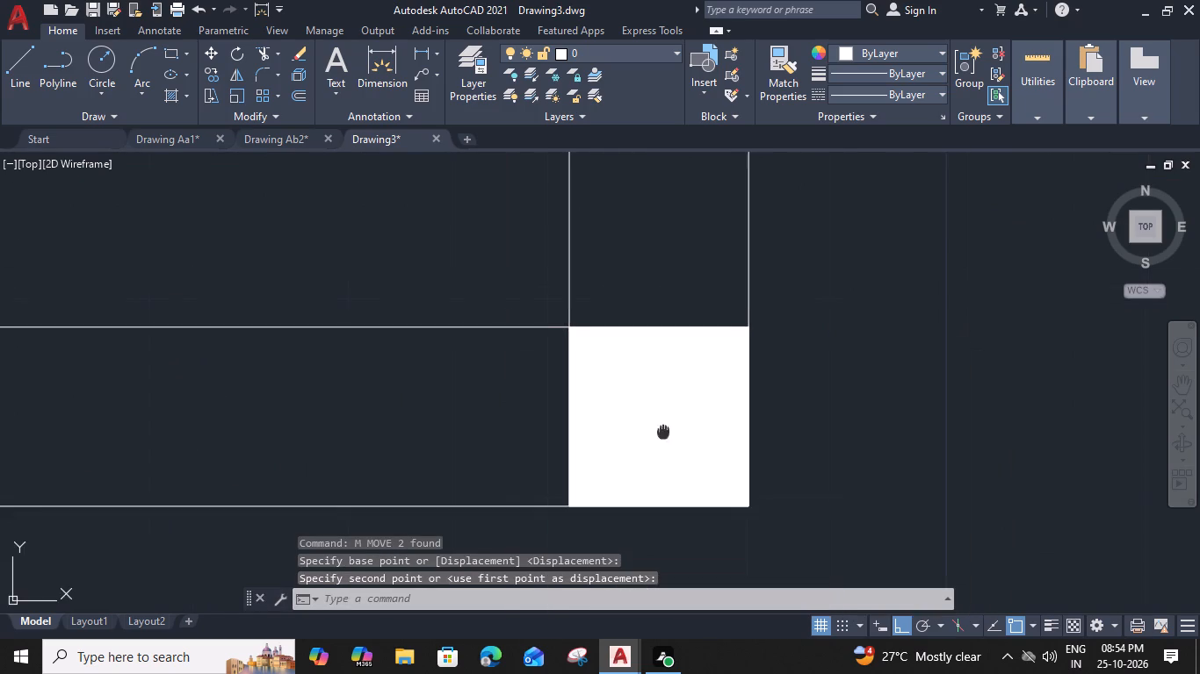
middle_drag(663, 430, 669, 340)
Copy the aligned Bedroom-3 corner column, using its lower-left corner, to the right end of the toilet's lower wall.
click(636, 310)
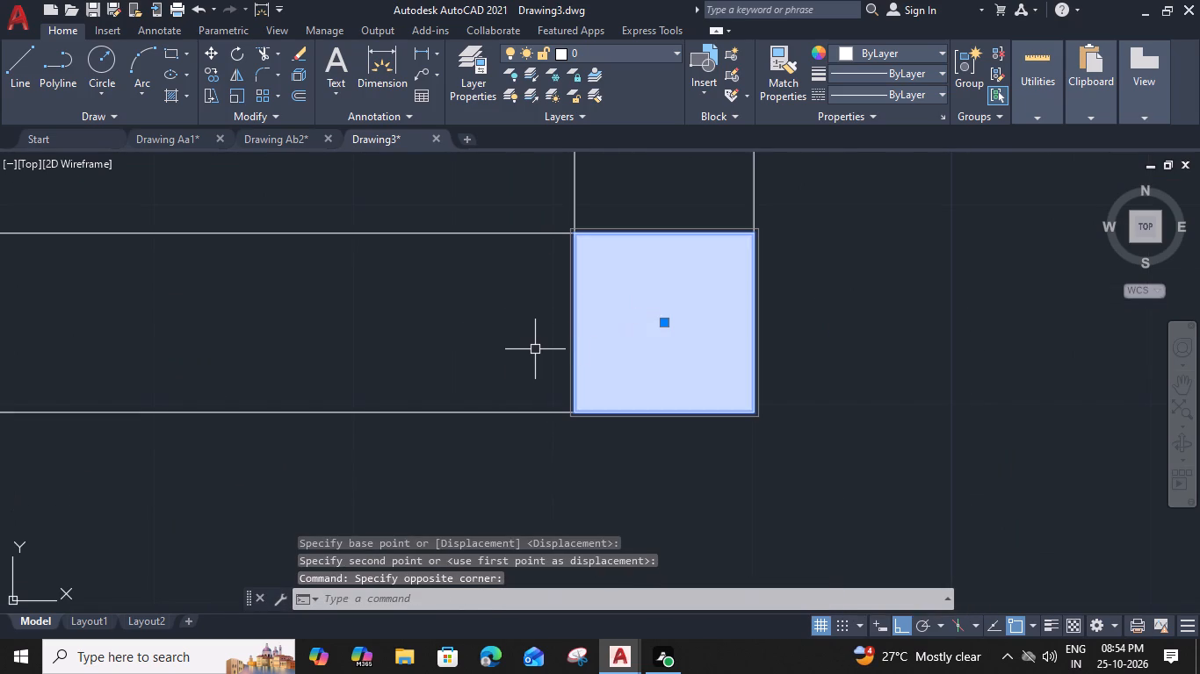
text(CO)
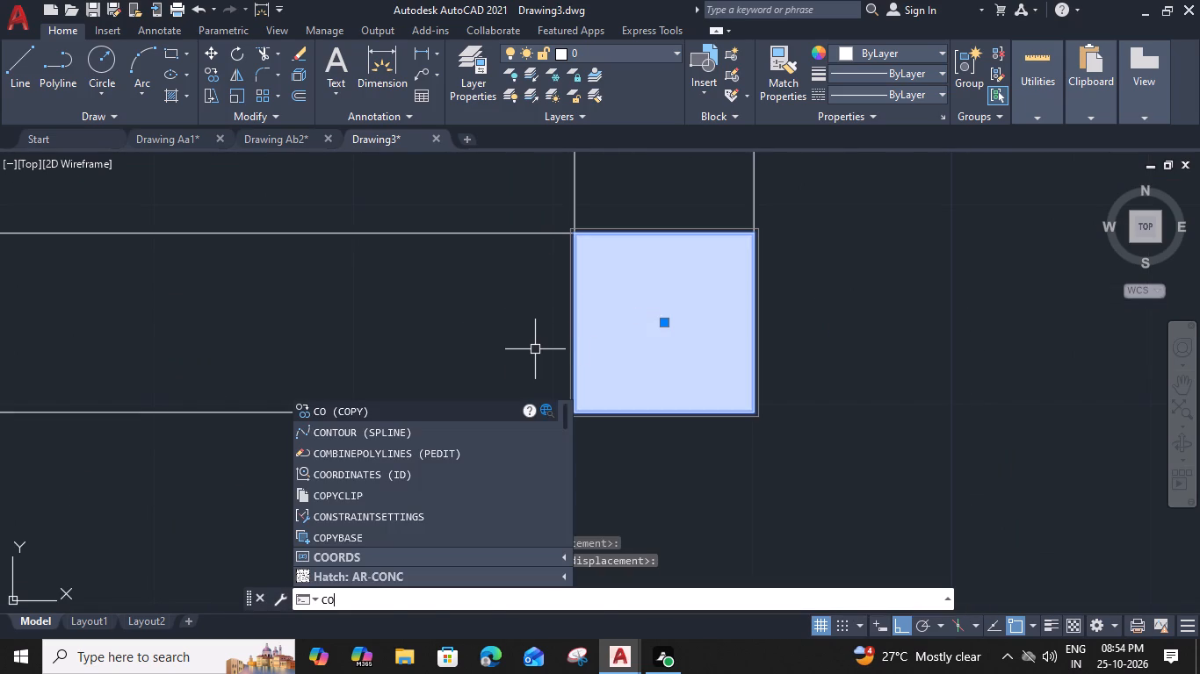
key(space)
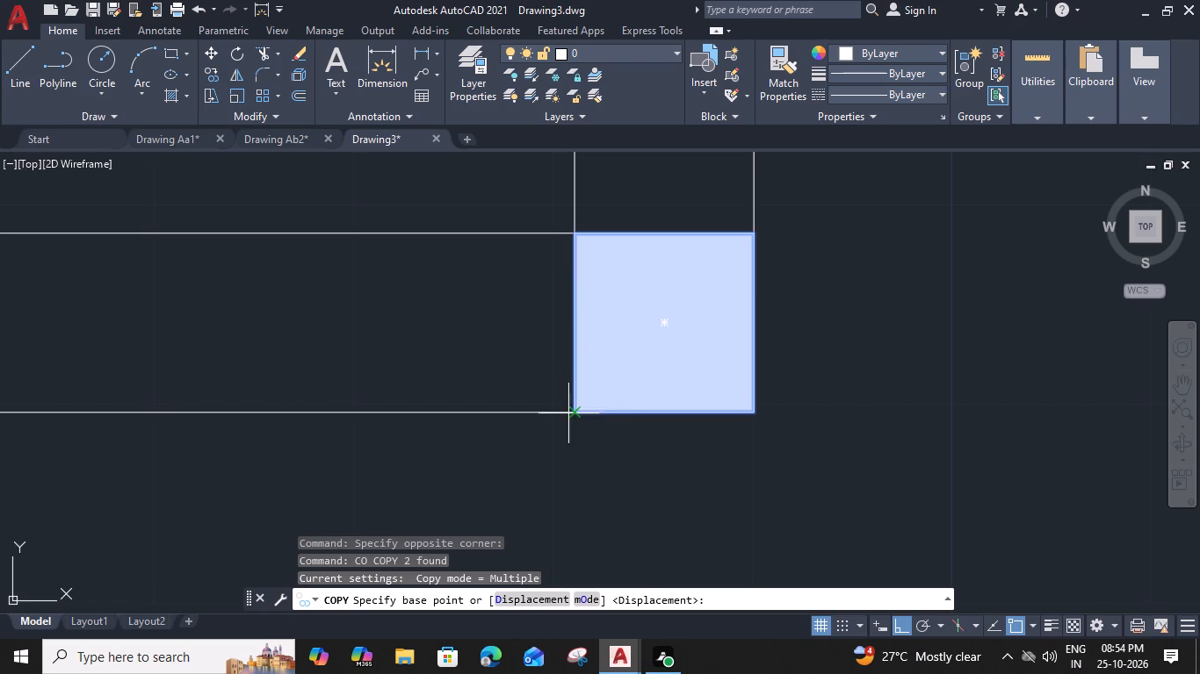
click(569, 413)
scroll(569, 420, down, 2)
middle_drag(572, 473, 574, 133)
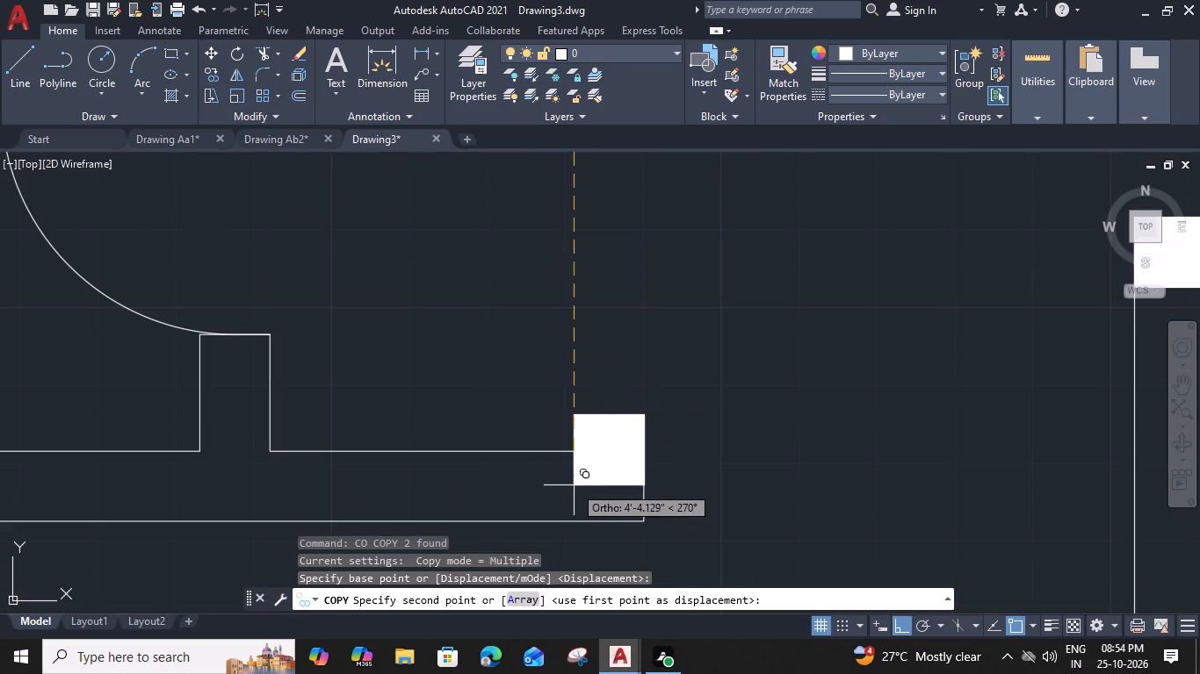
click(575, 524)
Place a column copy at the right end of the hall's lower wall, beside the double entrance door above the stairs.
scroll(575, 521, down, 2)
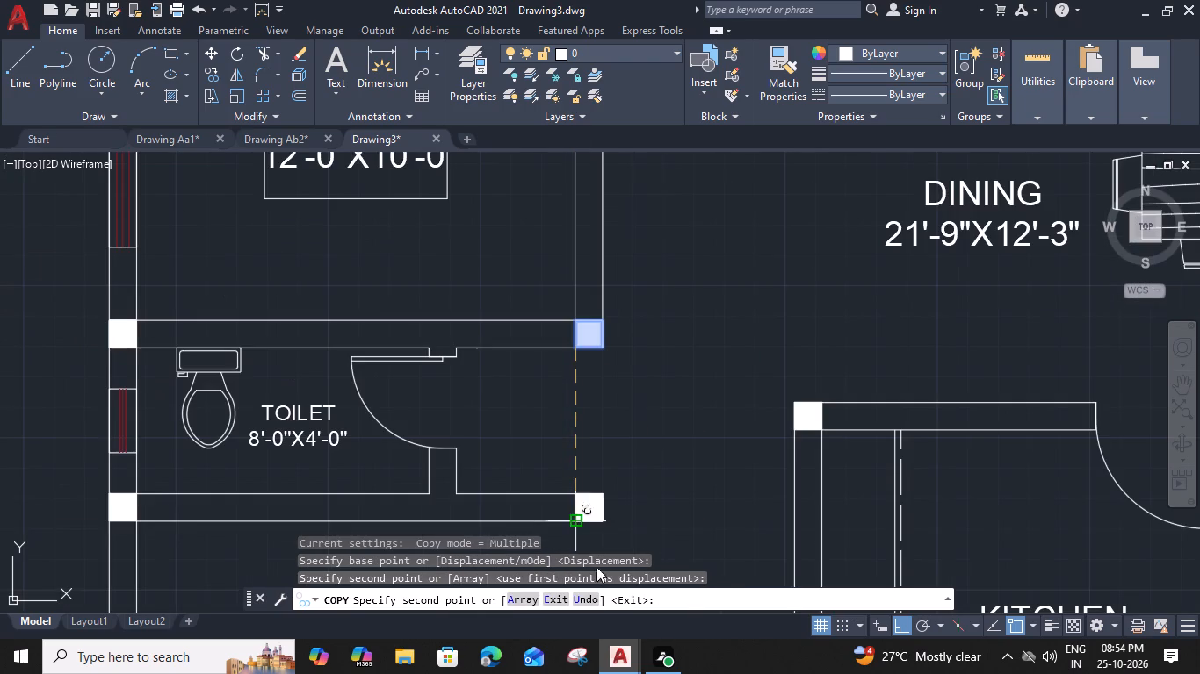
middle_drag(597, 556, 589, 212)
scroll(596, 387, down, 3)
middle_drag(604, 448, 603, 154)
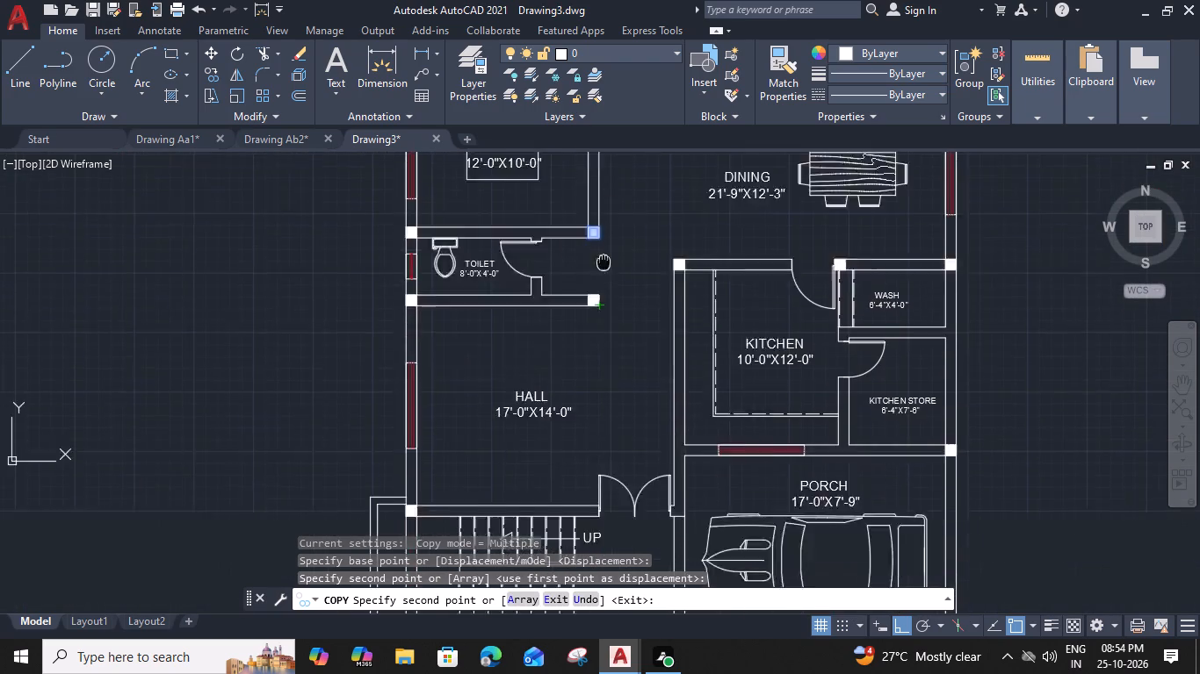
middle_drag(603, 154, 603, 125)
scroll(592, 344, up, 4)
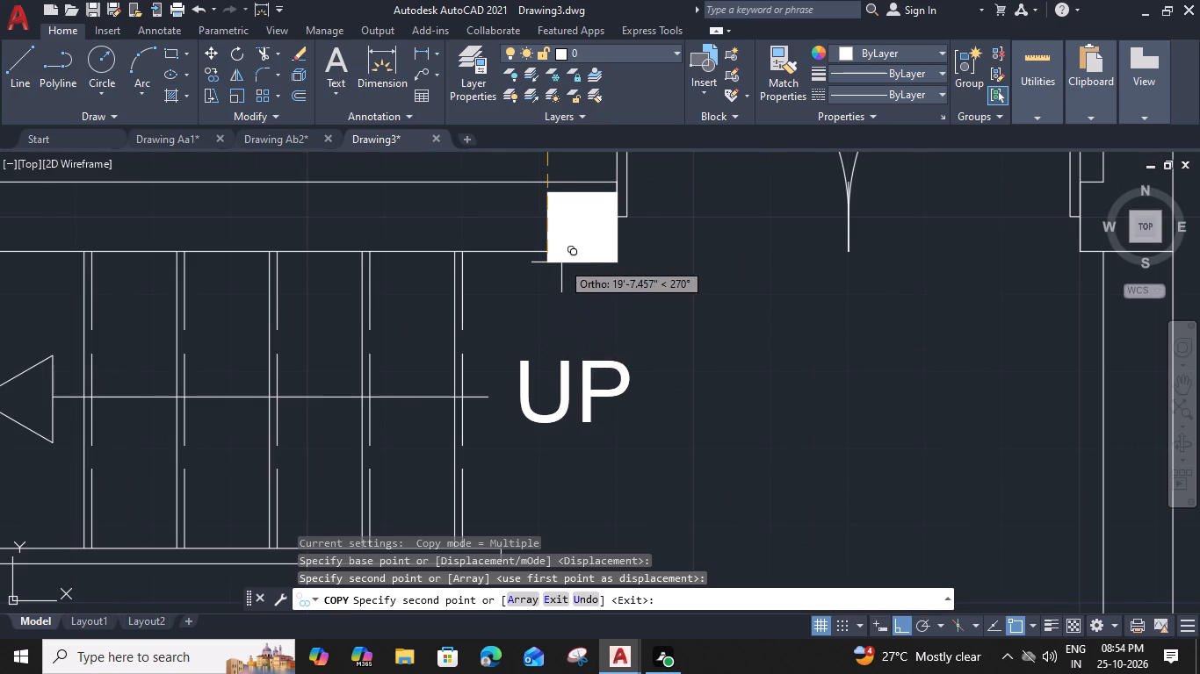
click(546, 252)
Place a column copy at the staircase's lower-right wall corner beside the entrance.
scroll(546, 254, down, 4)
middle_drag(554, 398, 554, 283)
scroll(541, 262, up, 3)
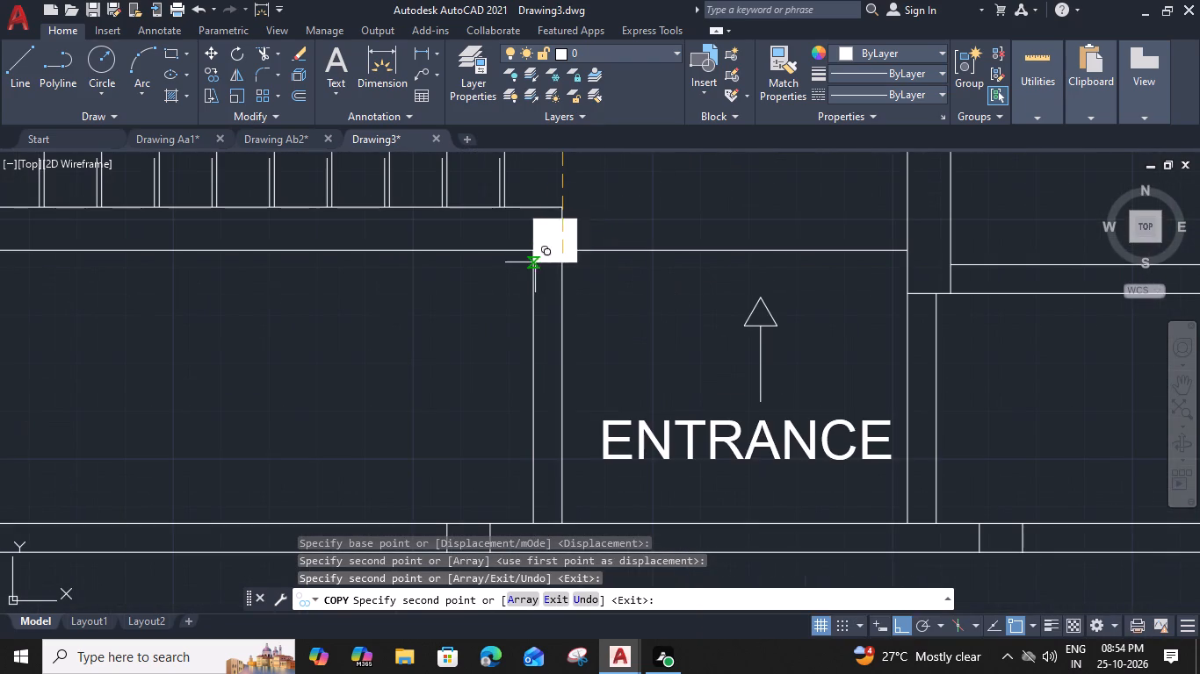
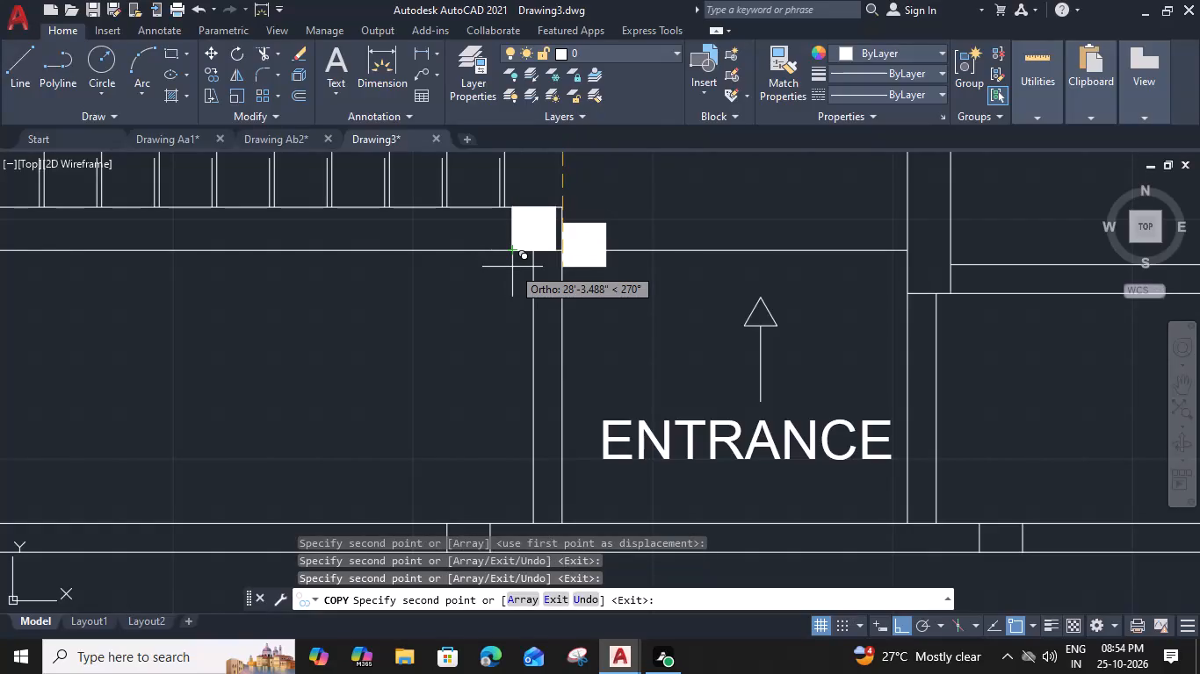
Move the filled square column at the stair wall's end beside the entrance, snapping its upper corner to the wall's outer corner.
key(Escape)
middle_drag(526, 249, 531, 312)
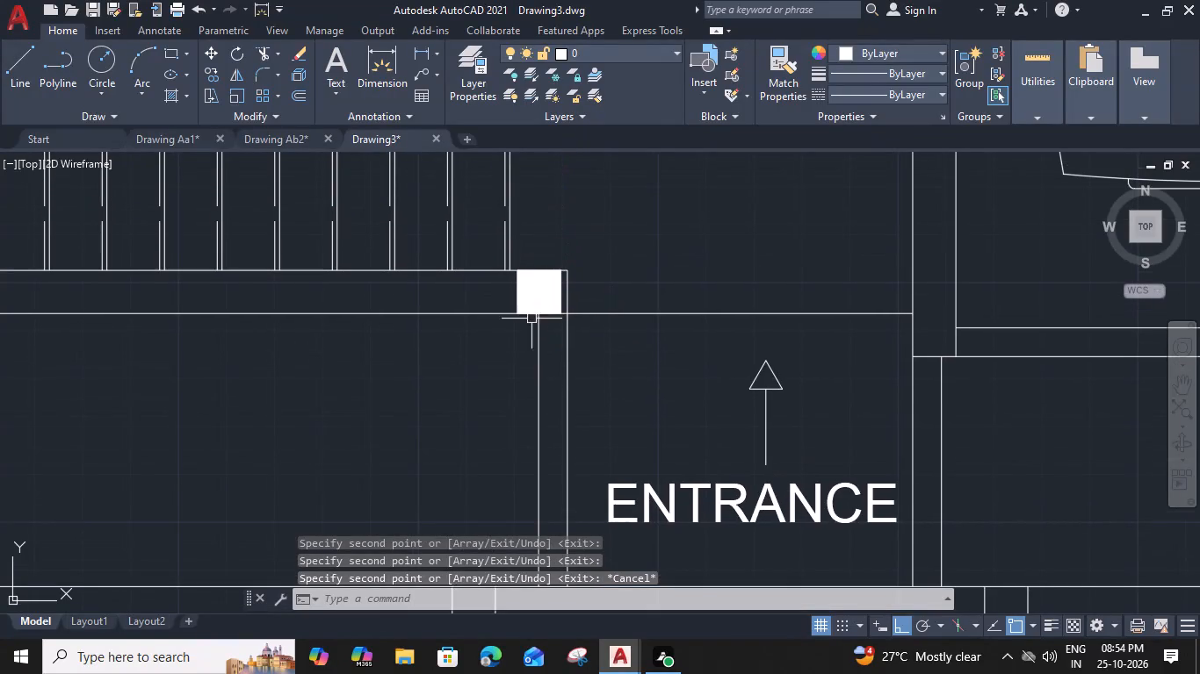
click(553, 283)
text(M)
key(space)
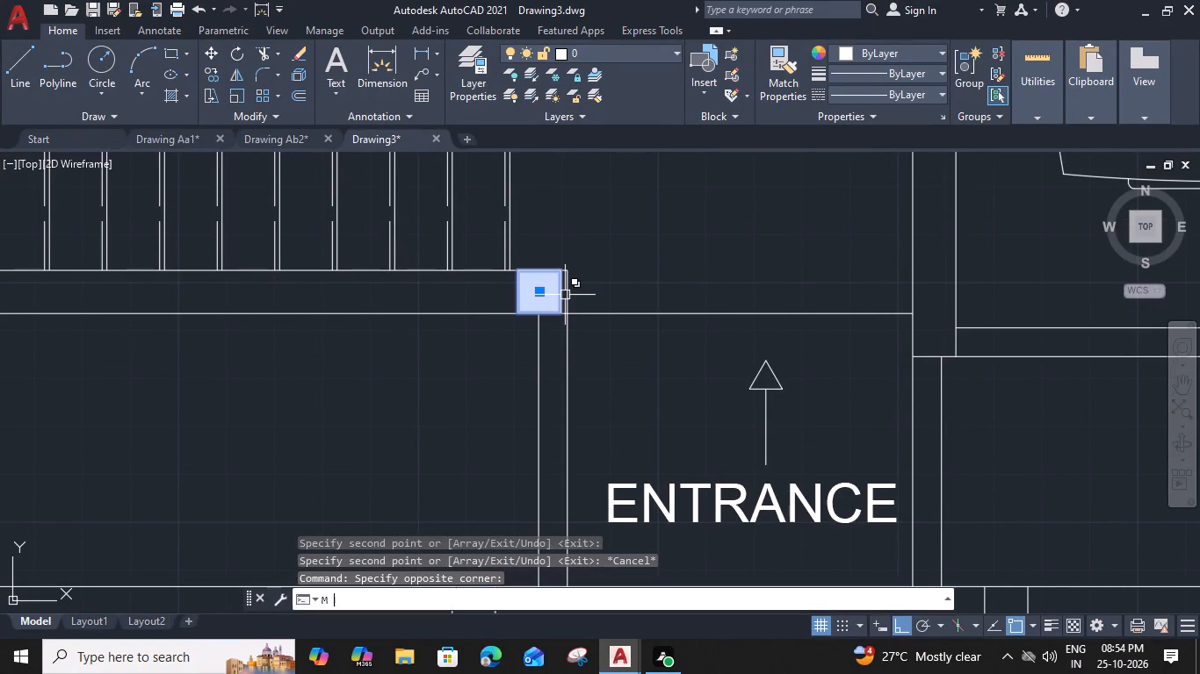
scroll(557, 282, up, 3)
click(563, 238)
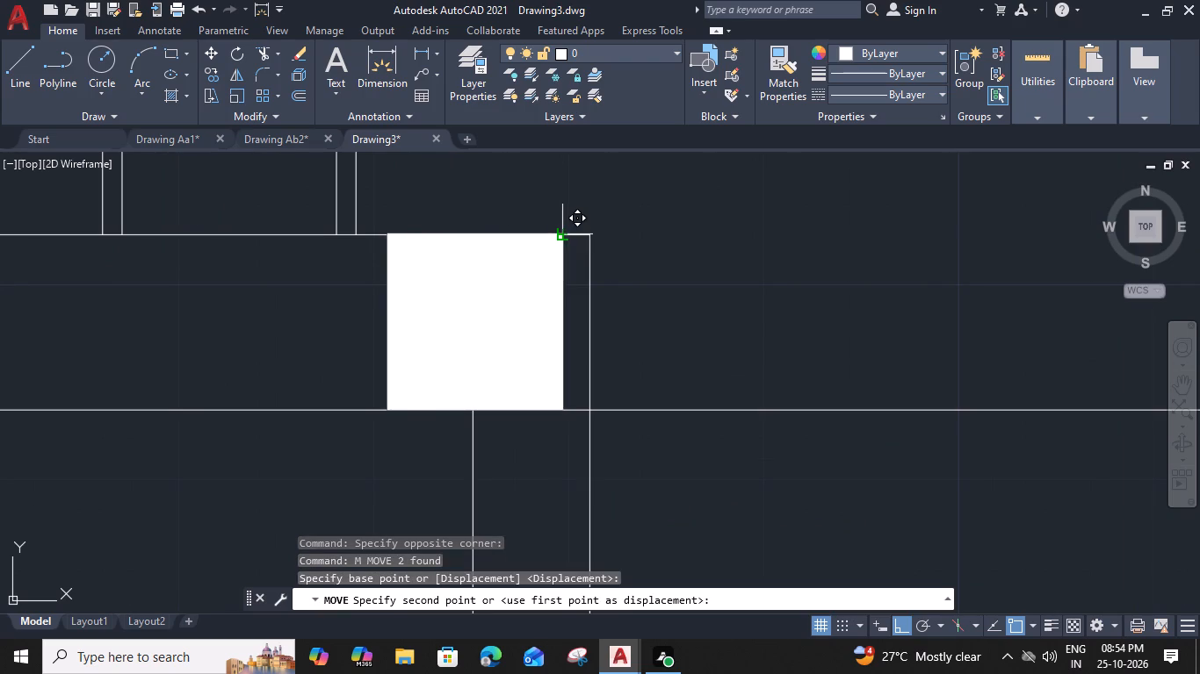
click(591, 238)
Check the column placement from the staircase and entrance through the hall and kitchen, ending with the whole floor plan.
scroll(594, 235, down, 3)
middle_drag(628, 242, 623, 330)
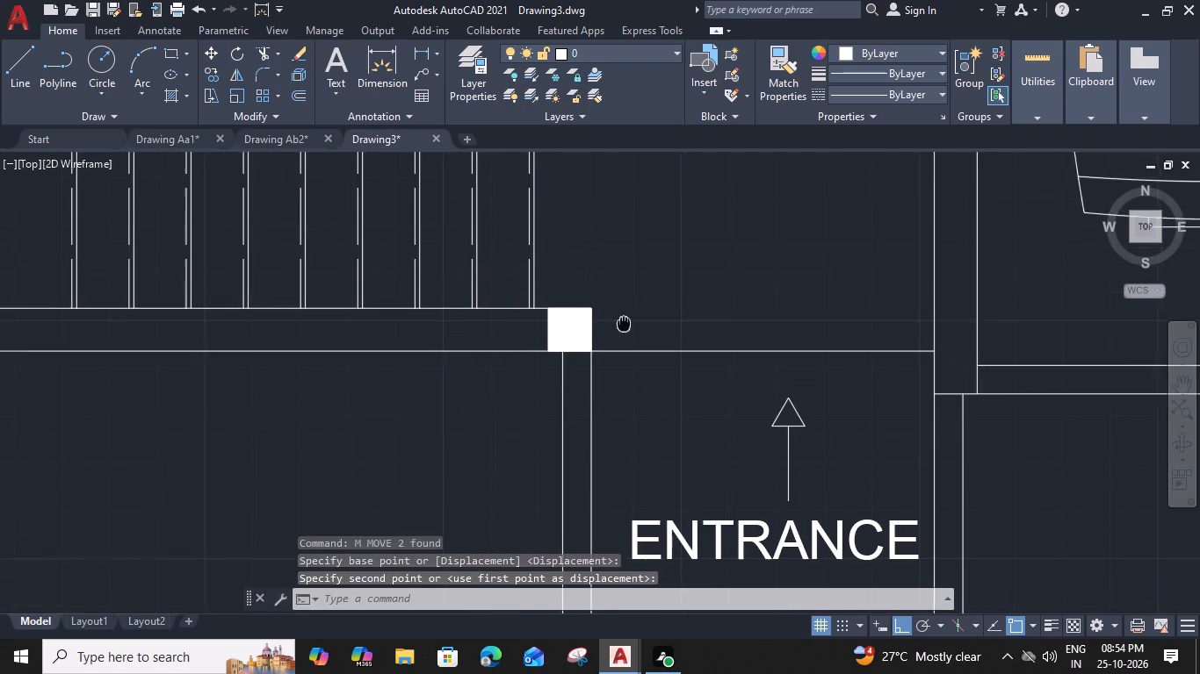
middle_drag(623, 330, 623, 333)
scroll(626, 269, down, 2)
middle_drag(627, 270, 625, 416)
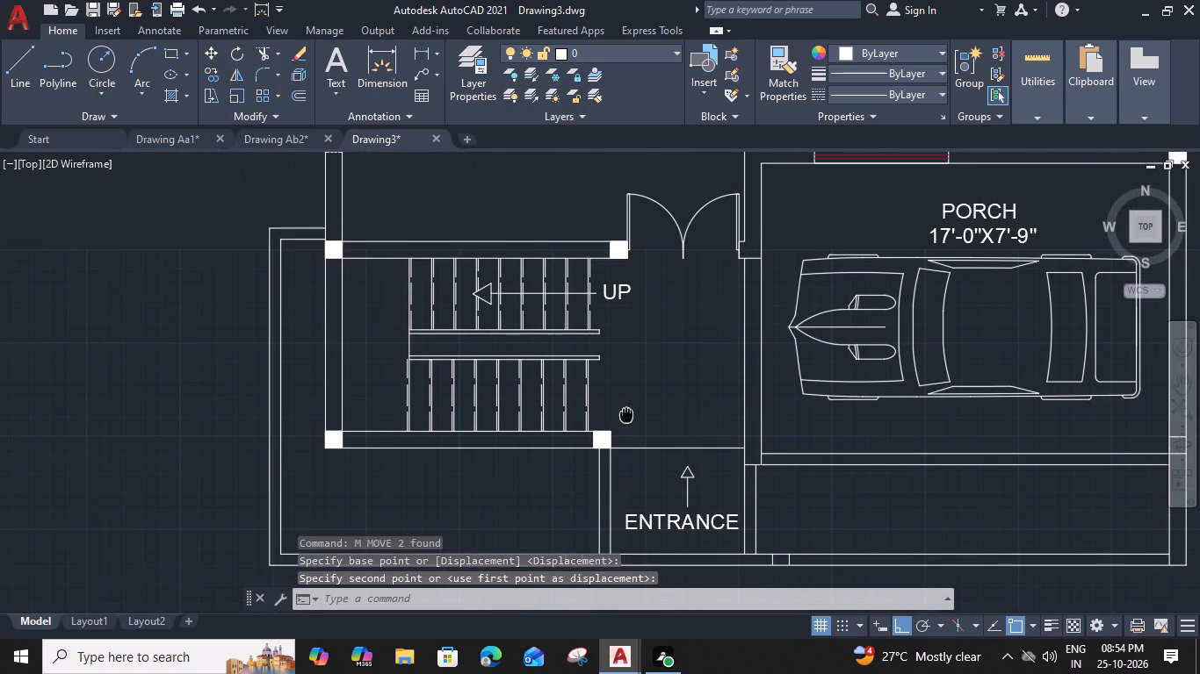
middle_drag(608, 239, 599, 319)
middle_drag(582, 258, 582, 311)
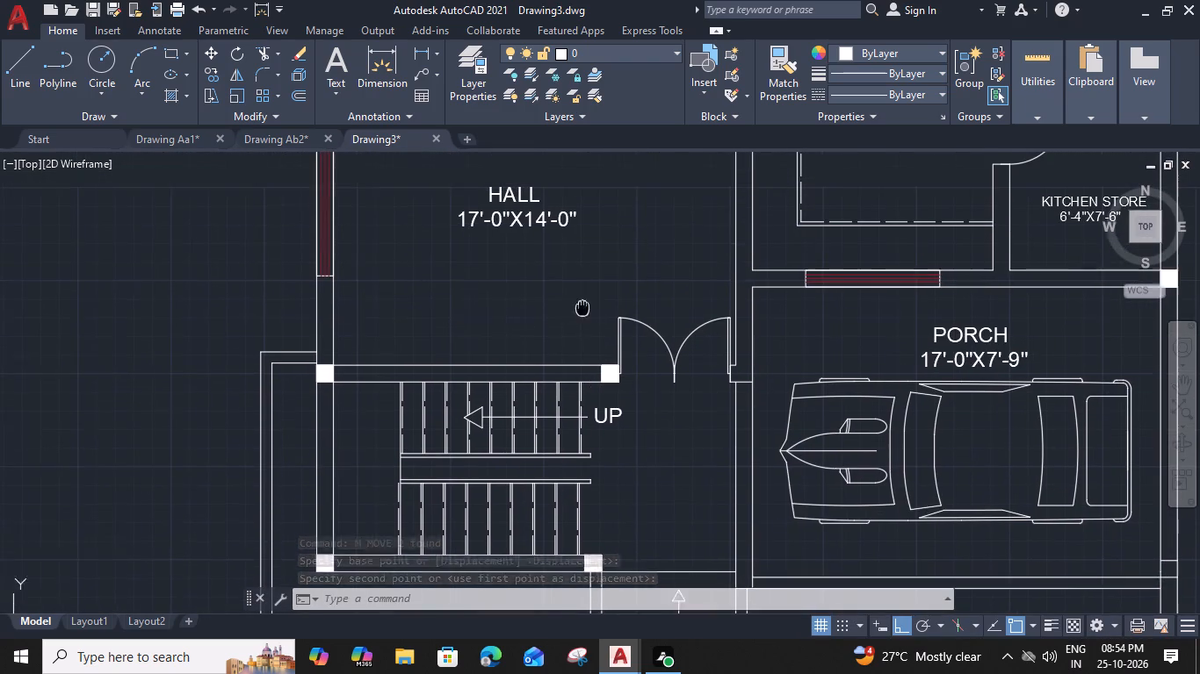
middle_drag(569, 301, 538, 453)
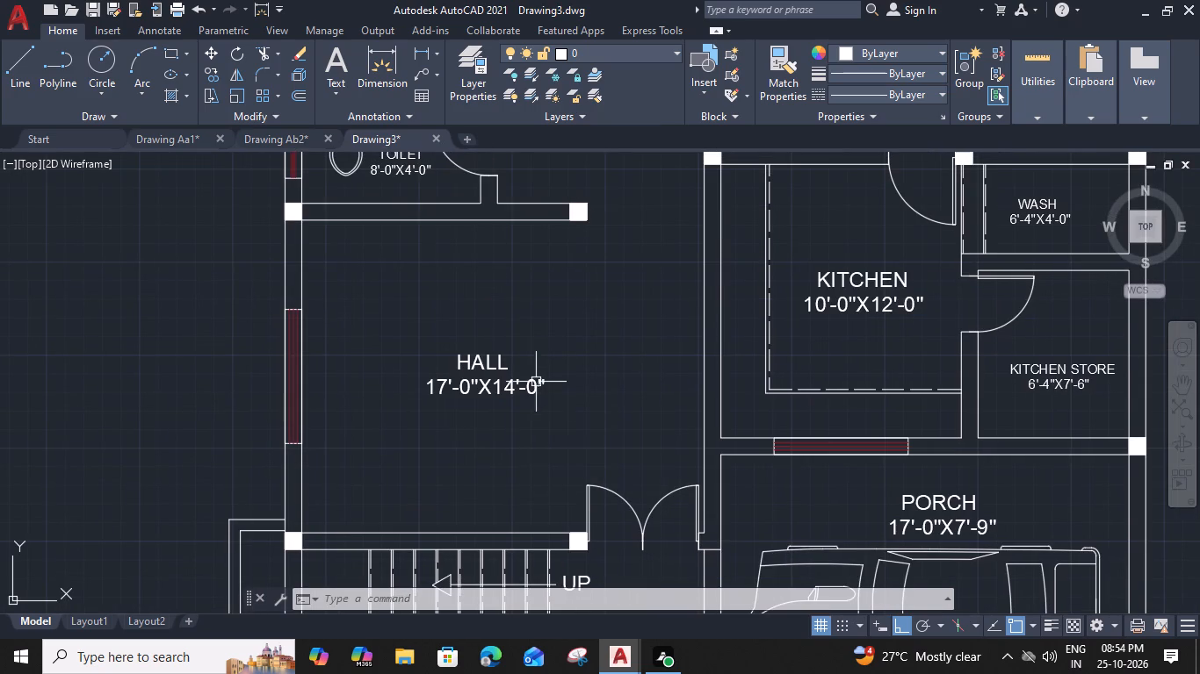
middle_drag(624, 369, 595, 477)
scroll(622, 411, down, 3)
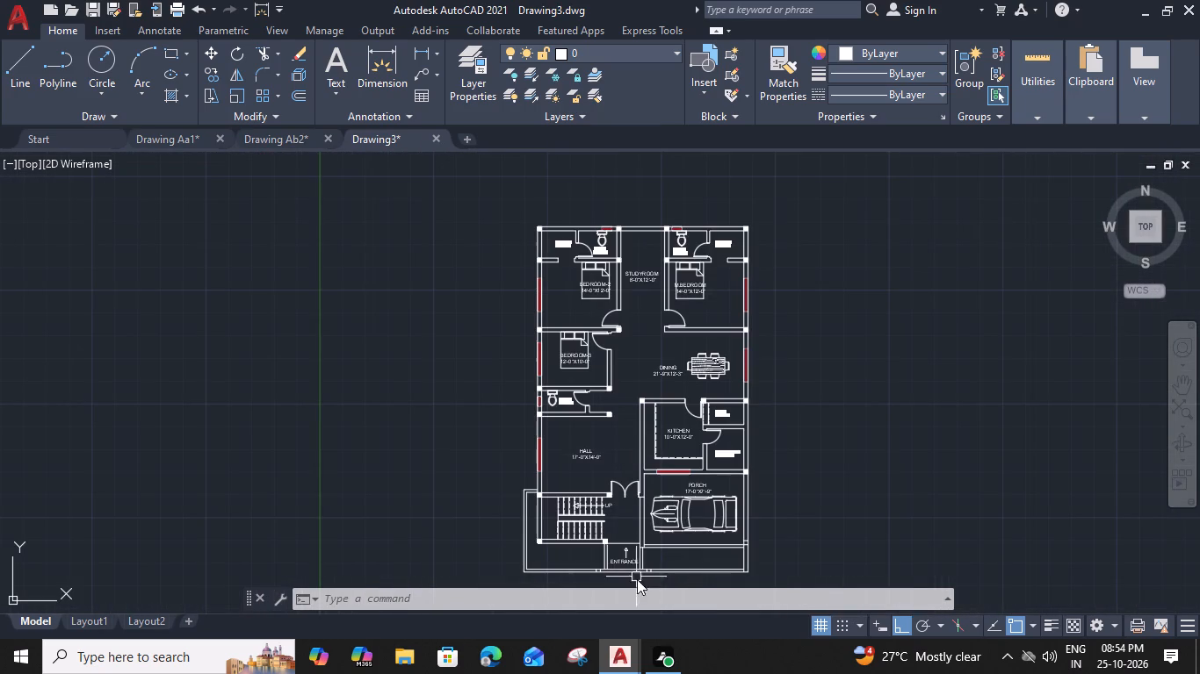
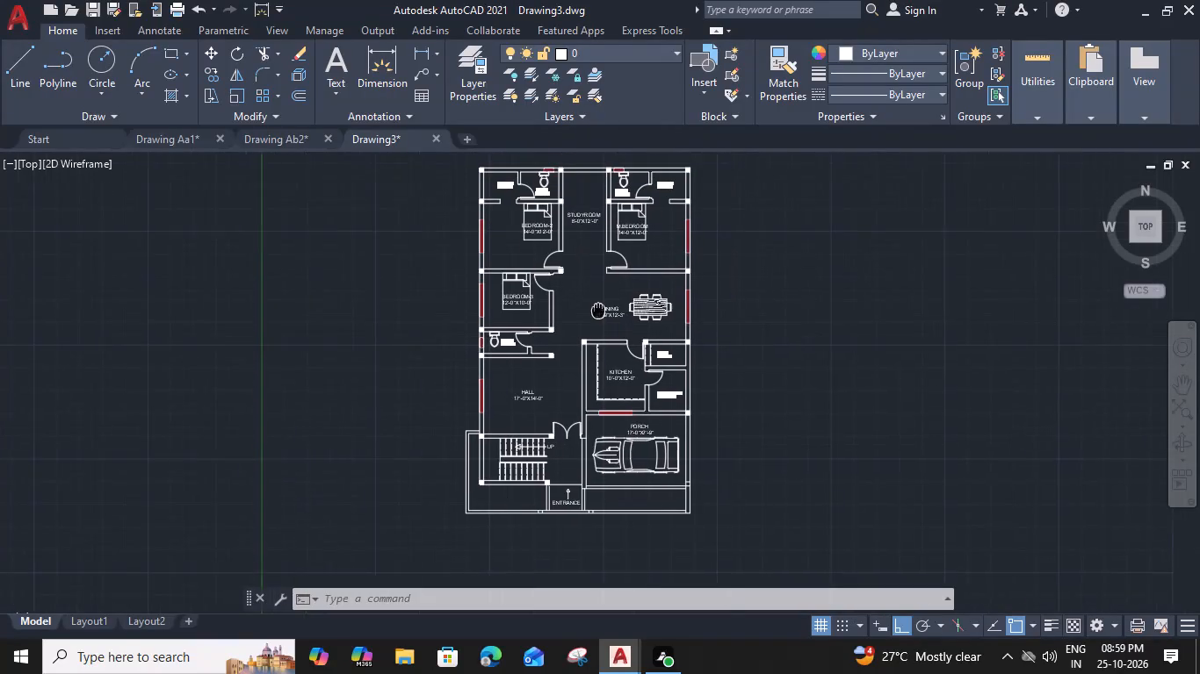
Copy the filled square column at the study room and M.Bedroom toilet wall junction to M.Bedroom's lower wall corner beside its door.
scroll(567, 225, up, 2)
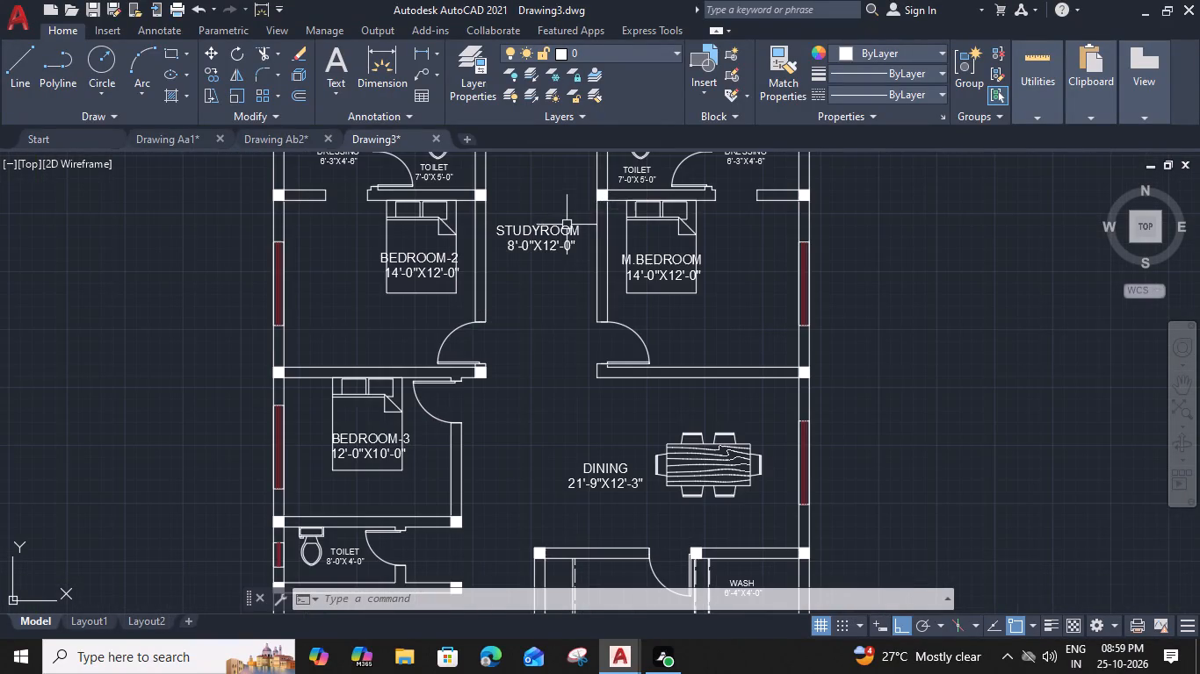
click(601, 199)
text(CO)
key(space)
scroll(610, 184, up, 2)
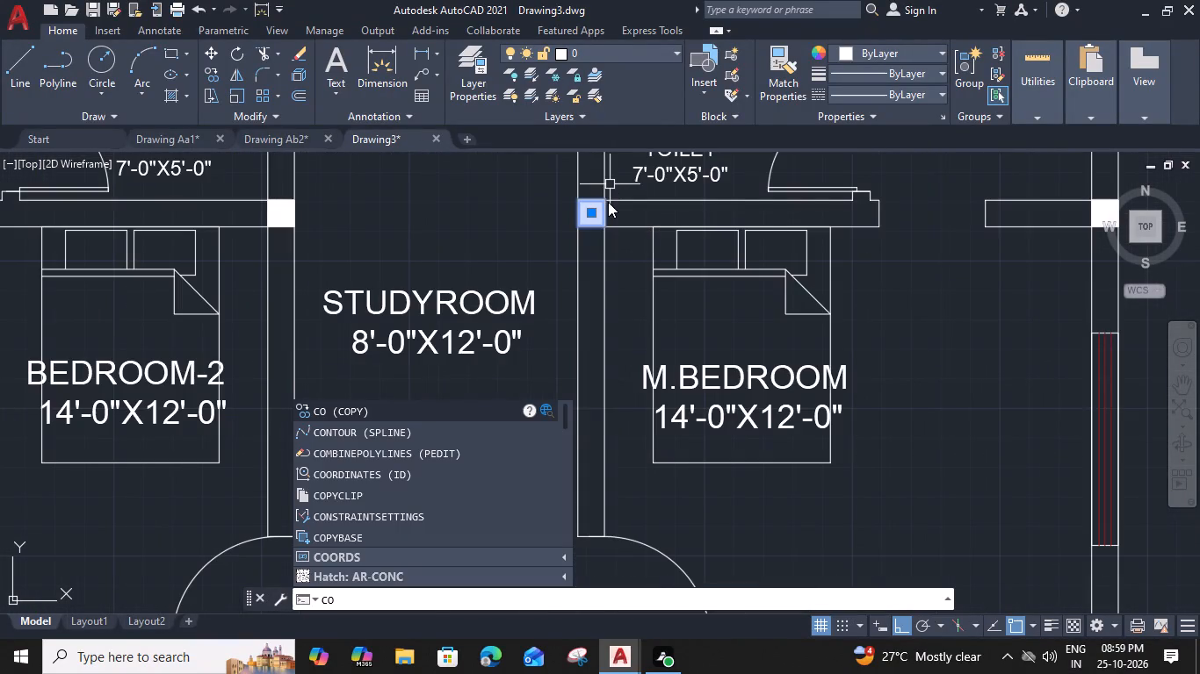
key(space)
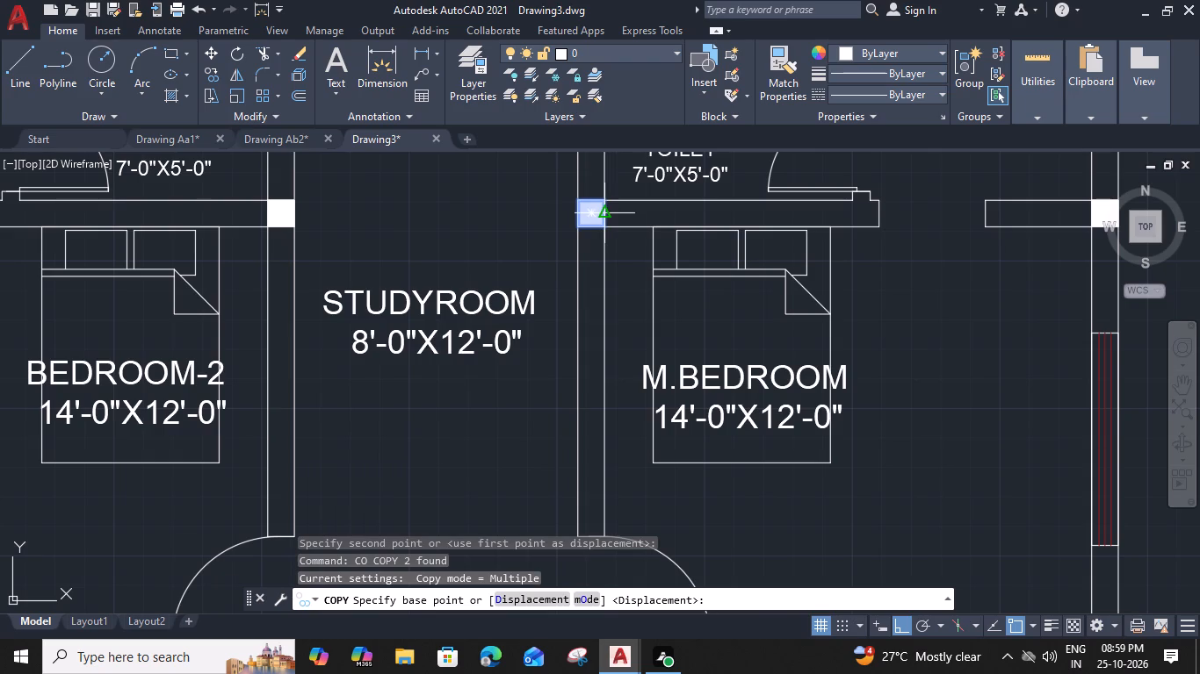
scroll(604, 202, up, 2)
click(604, 201)
scroll(589, 307, down, 3)
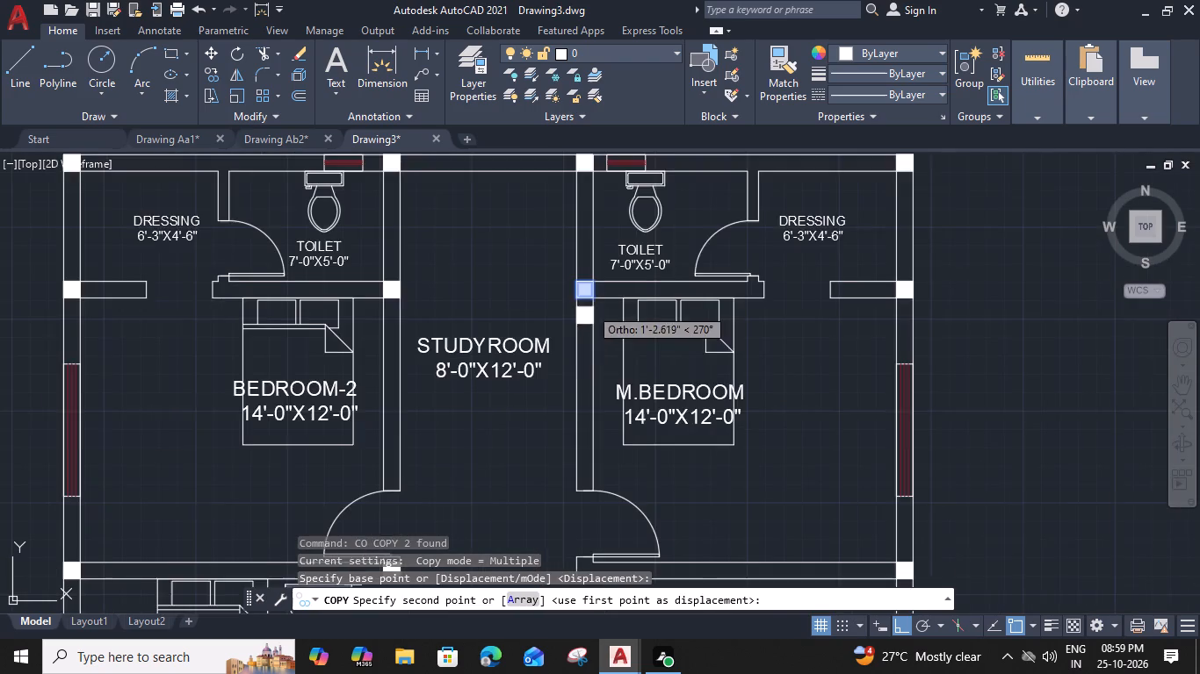
middle_drag(567, 359, 570, 199)
scroll(567, 412, up, 3)
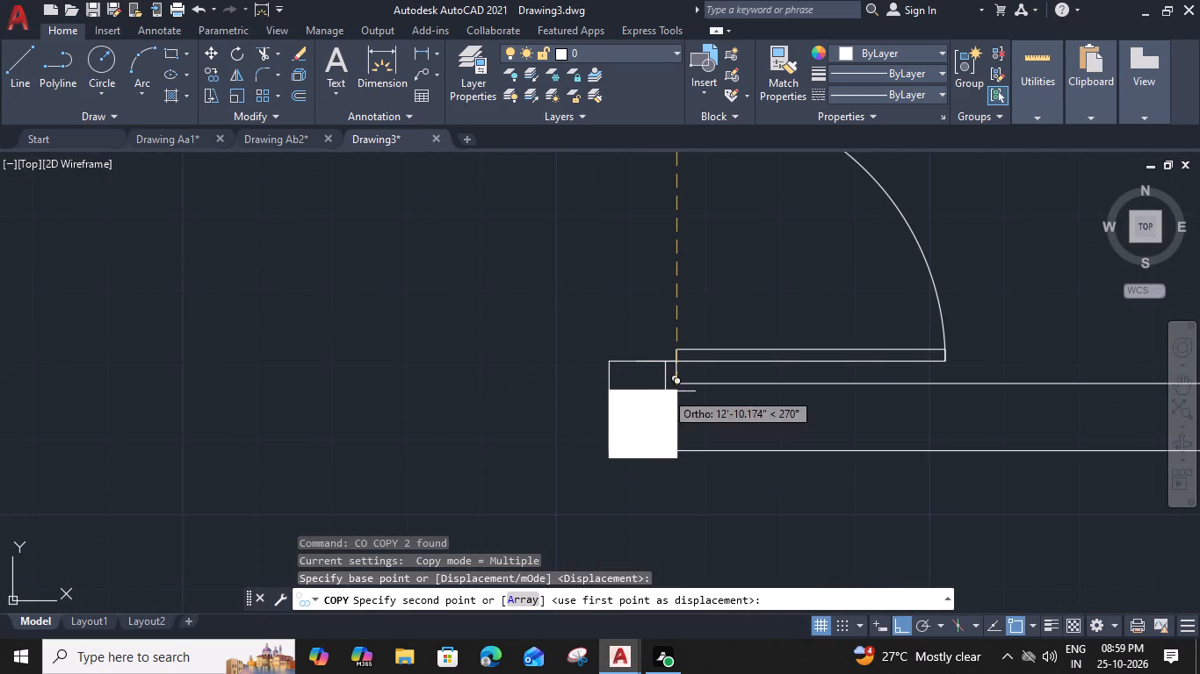
click(676, 386)
Place two more column copies on the kitchen–porch wall, at its hall-side corner and at the kitchen store wall junction.
scroll(676, 386, down, 4)
middle_drag(661, 451, 656, 299)
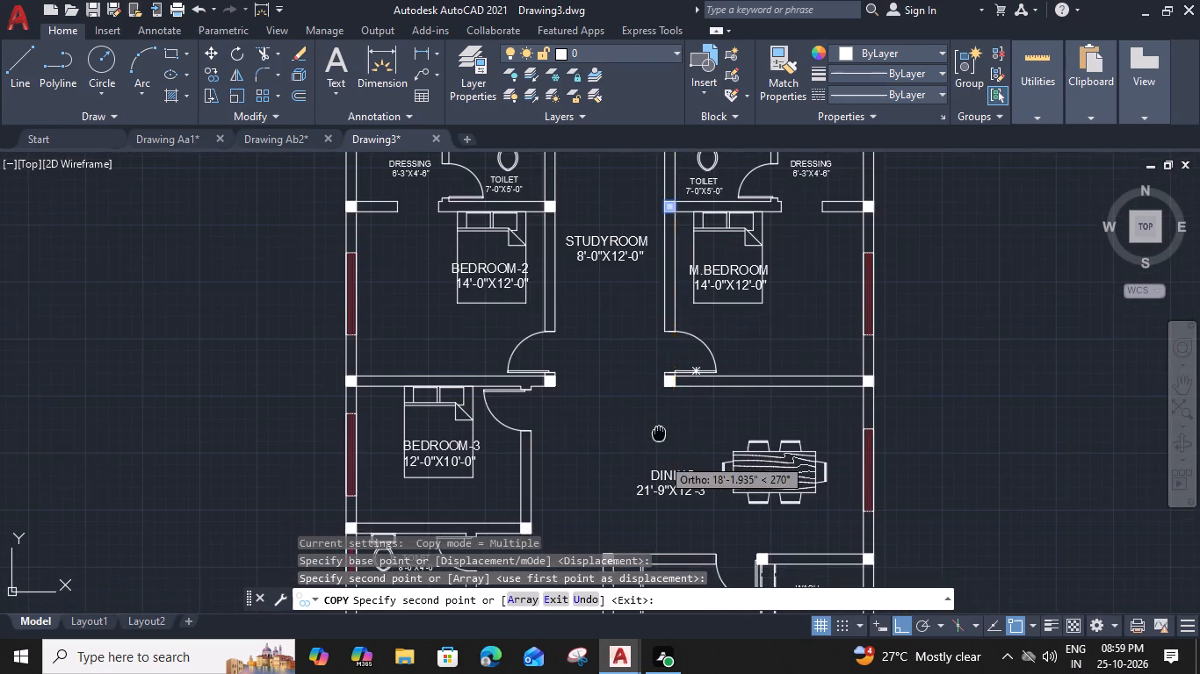
middle_drag(656, 299, 654, 199)
middle_drag(669, 388, 698, 268)
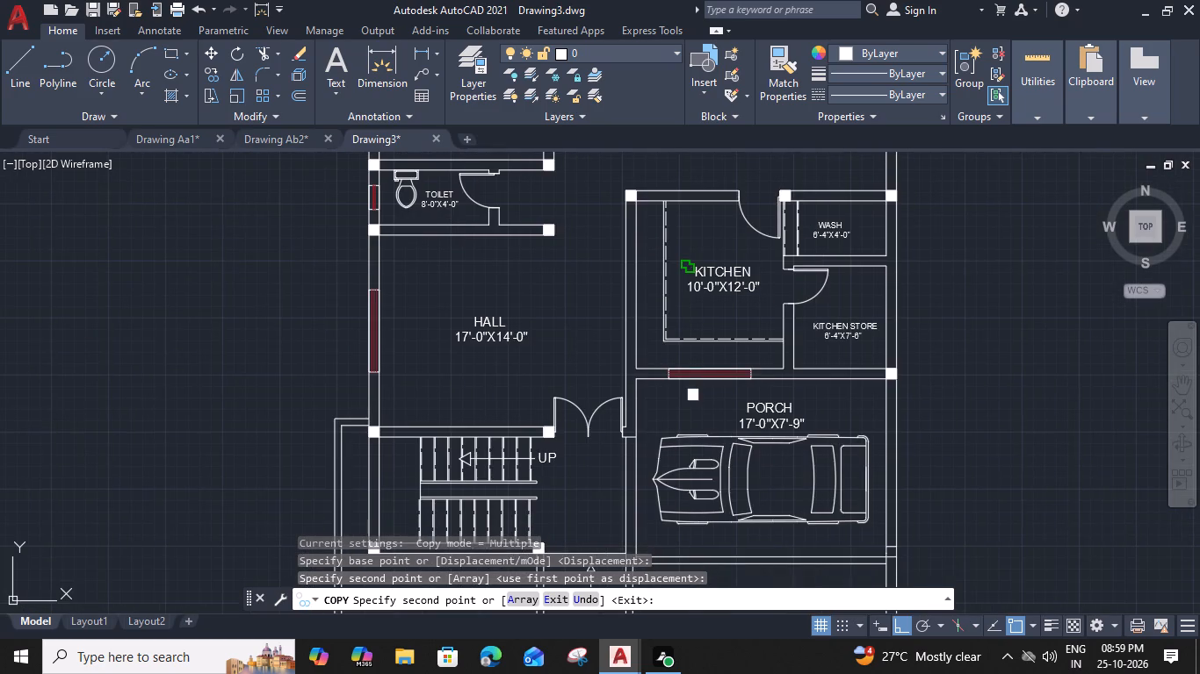
scroll(617, 362, up, 2)
click(667, 379)
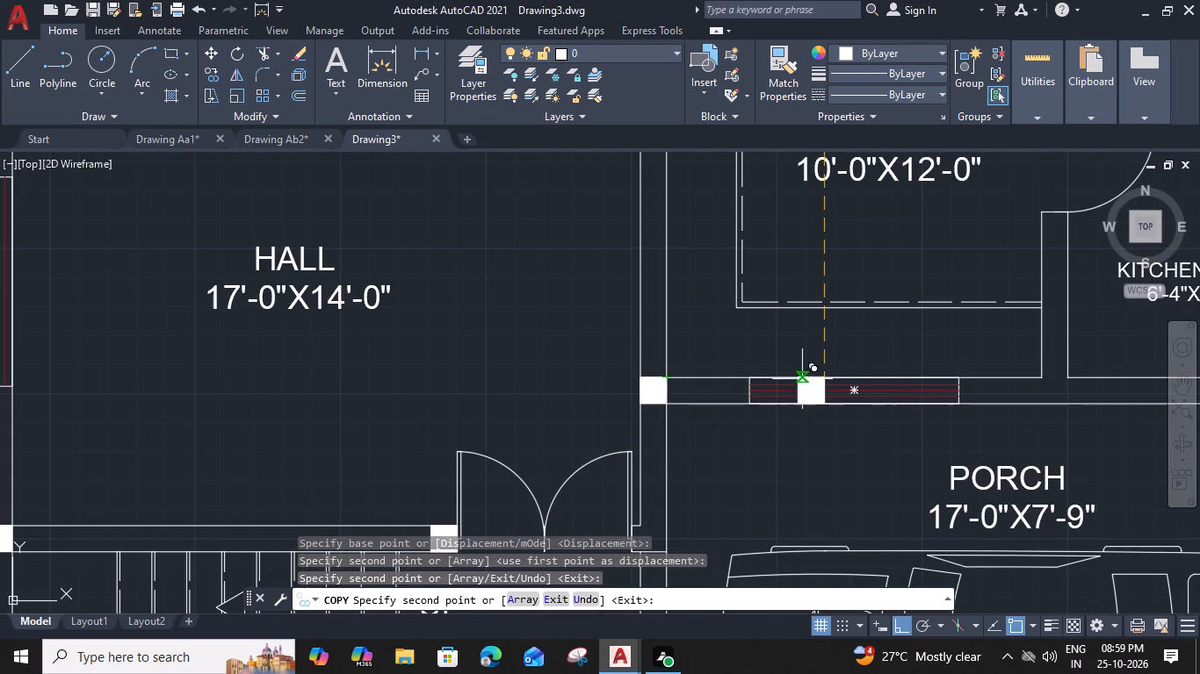
middle_drag(802, 379, 636, 360)
click(900, 360)
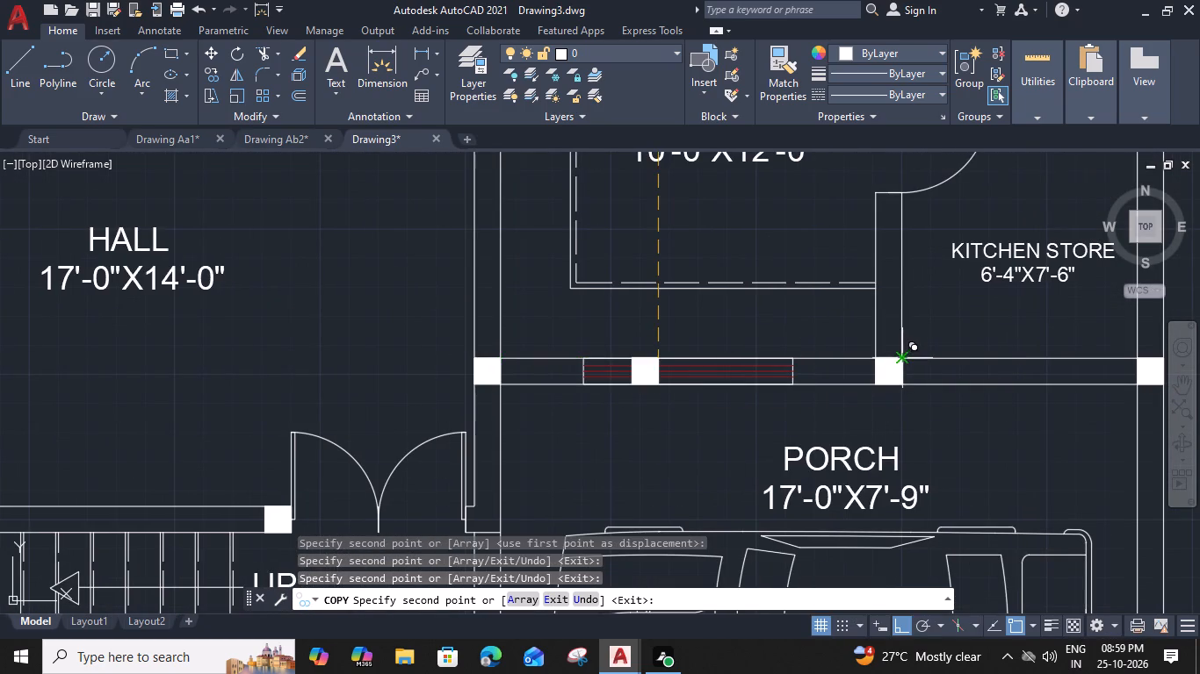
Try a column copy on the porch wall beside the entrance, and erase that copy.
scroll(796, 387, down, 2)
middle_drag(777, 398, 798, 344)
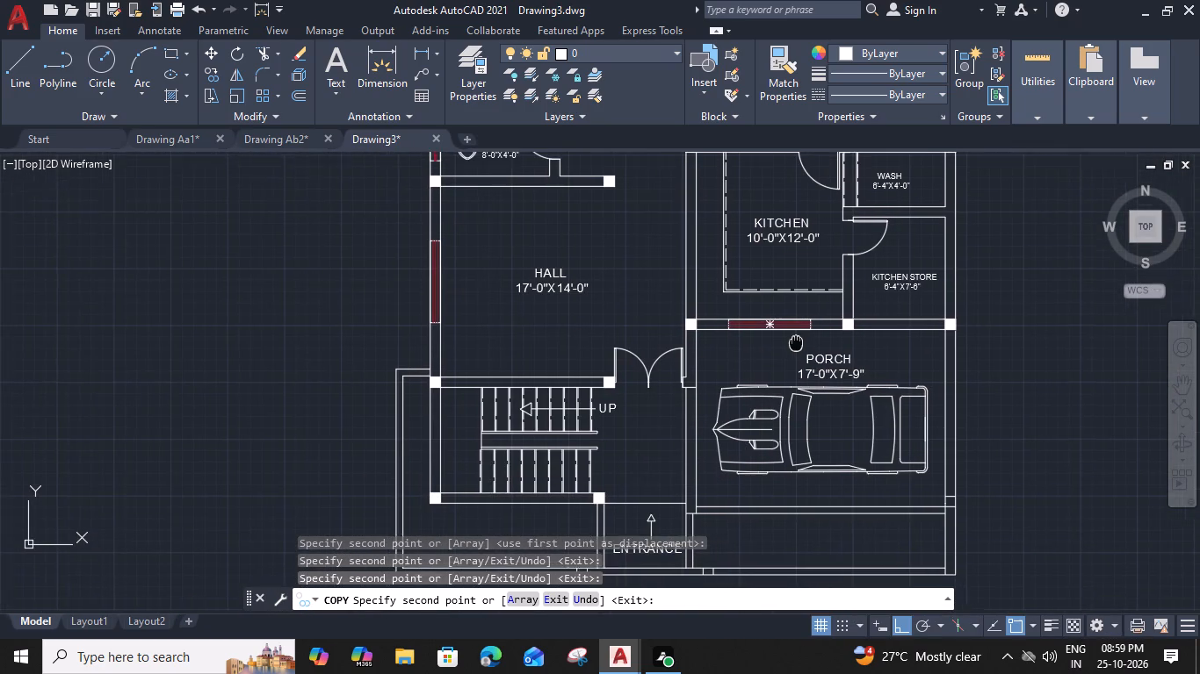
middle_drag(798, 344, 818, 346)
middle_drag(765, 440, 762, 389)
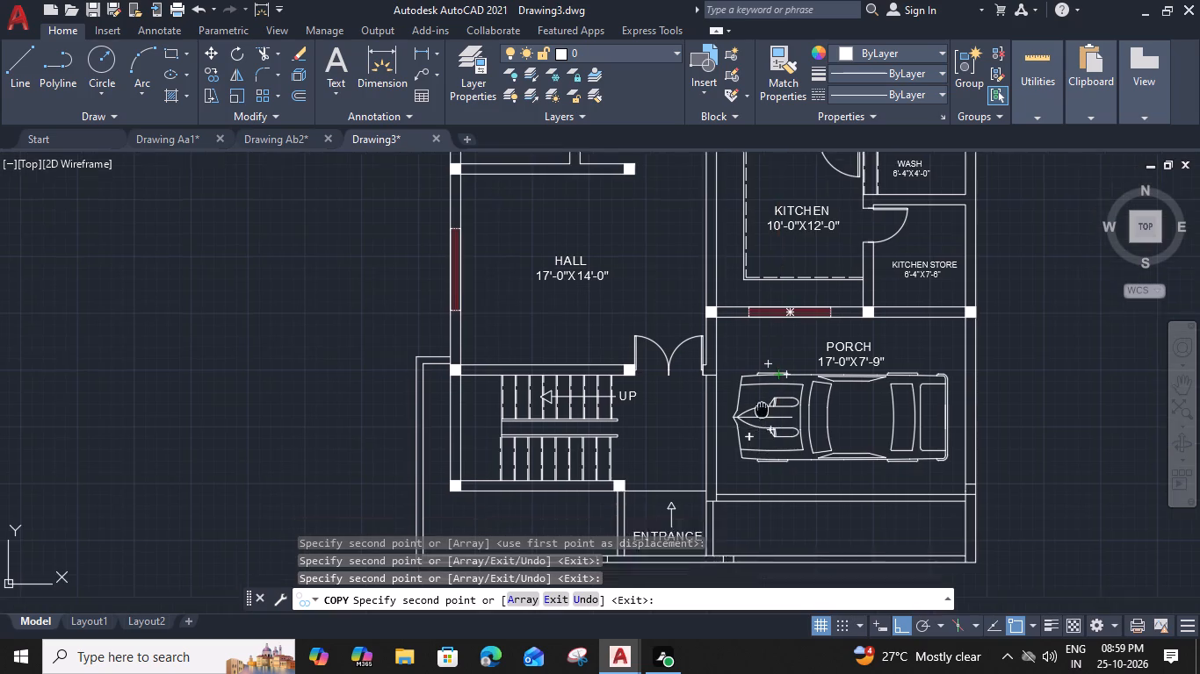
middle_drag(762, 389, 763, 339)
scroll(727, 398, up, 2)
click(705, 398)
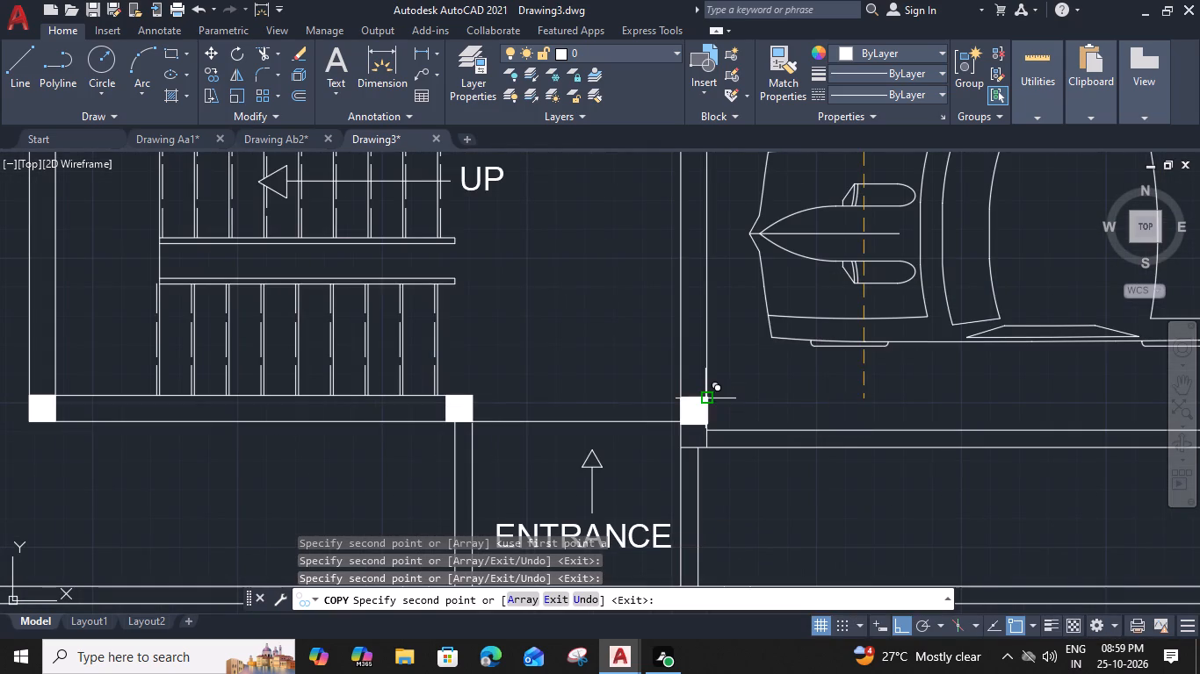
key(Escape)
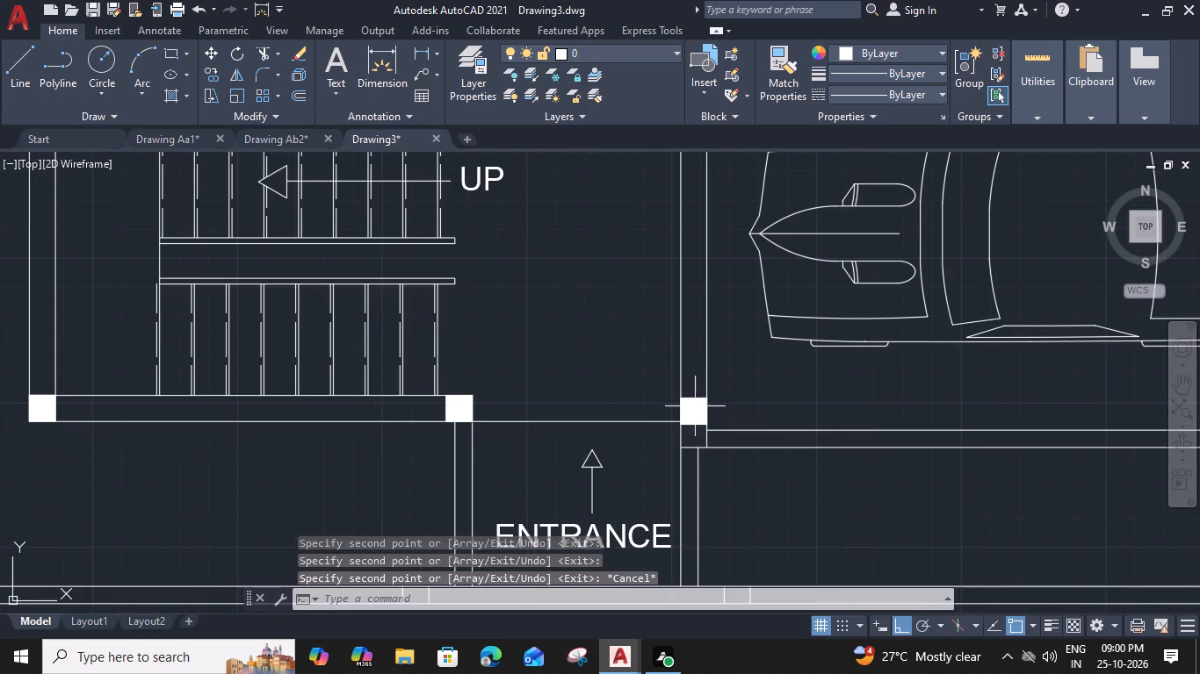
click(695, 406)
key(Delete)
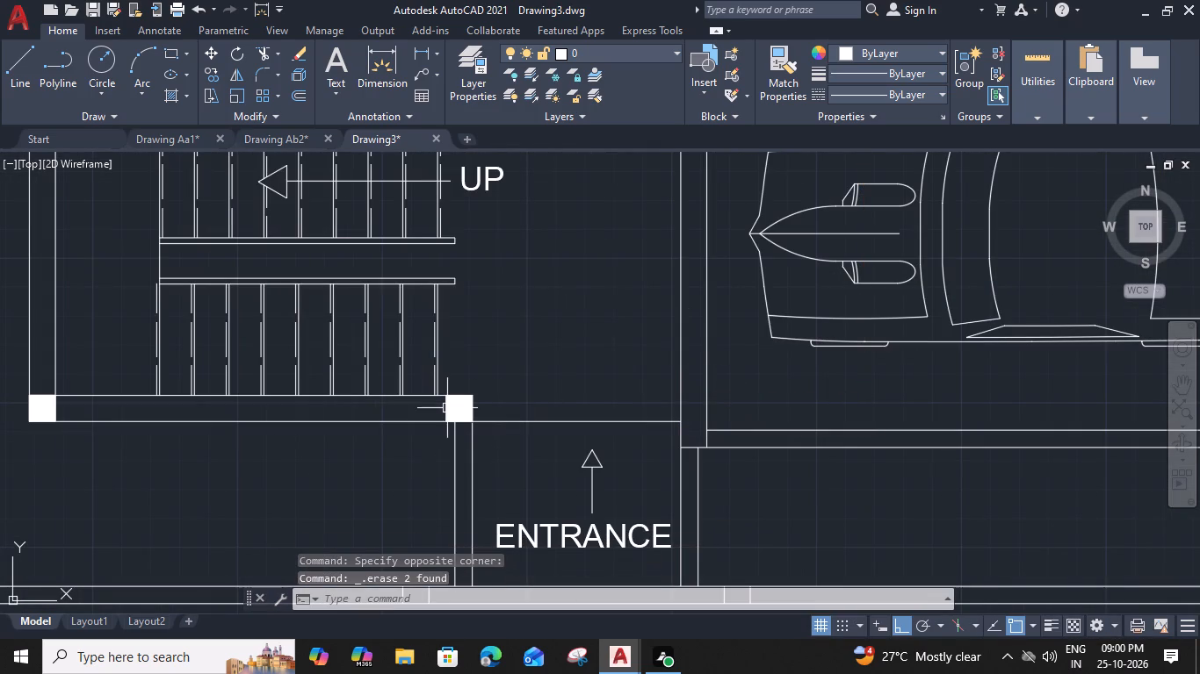
Copy the column at the stair wall's end horizontally across the entrance to the porch wall's outer face.
click(447, 408)
key(c)
text(O)
key(space)
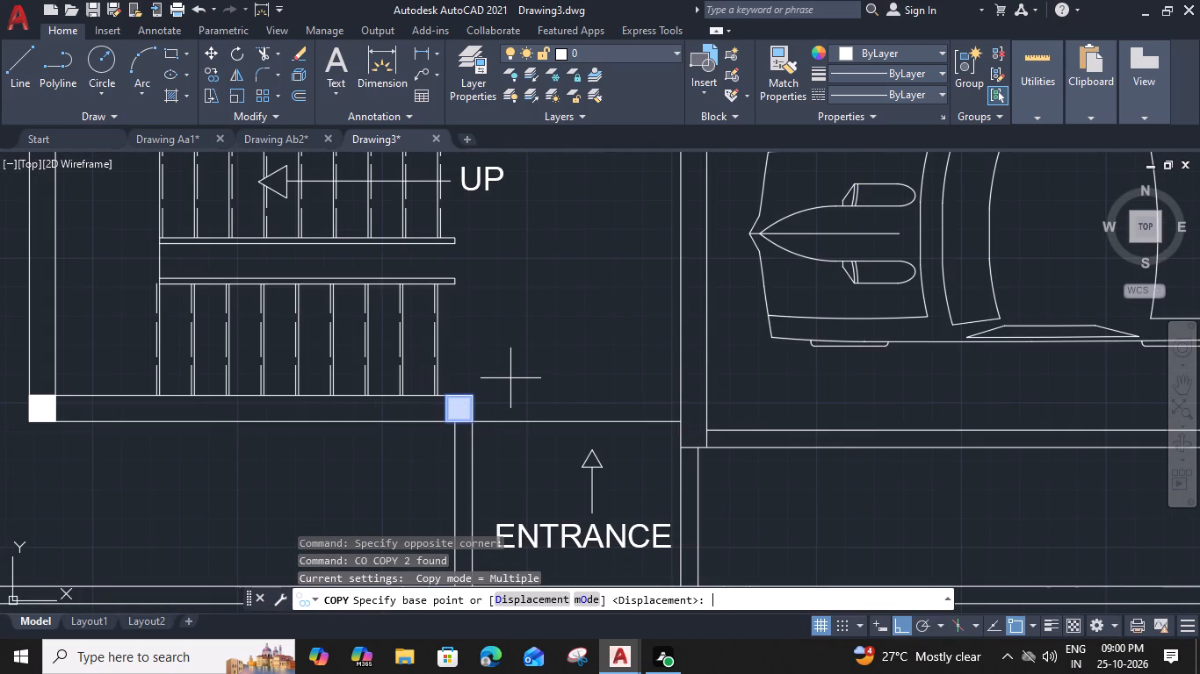
click(474, 396)
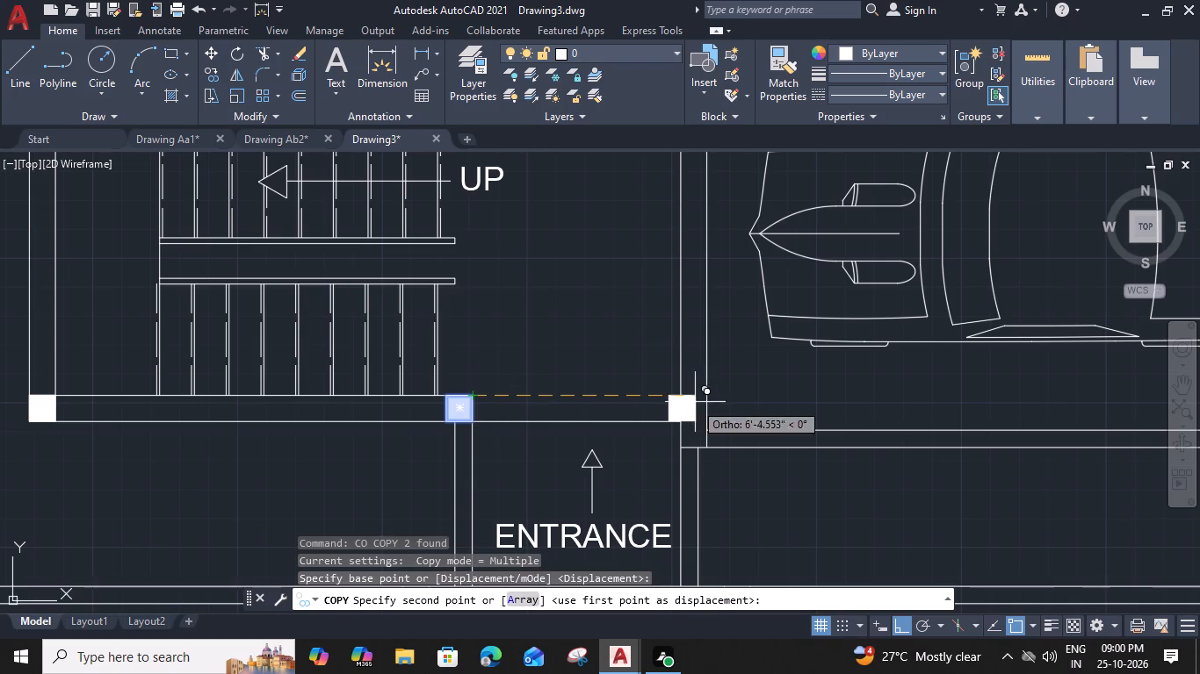
click(707, 396)
key(Escape)
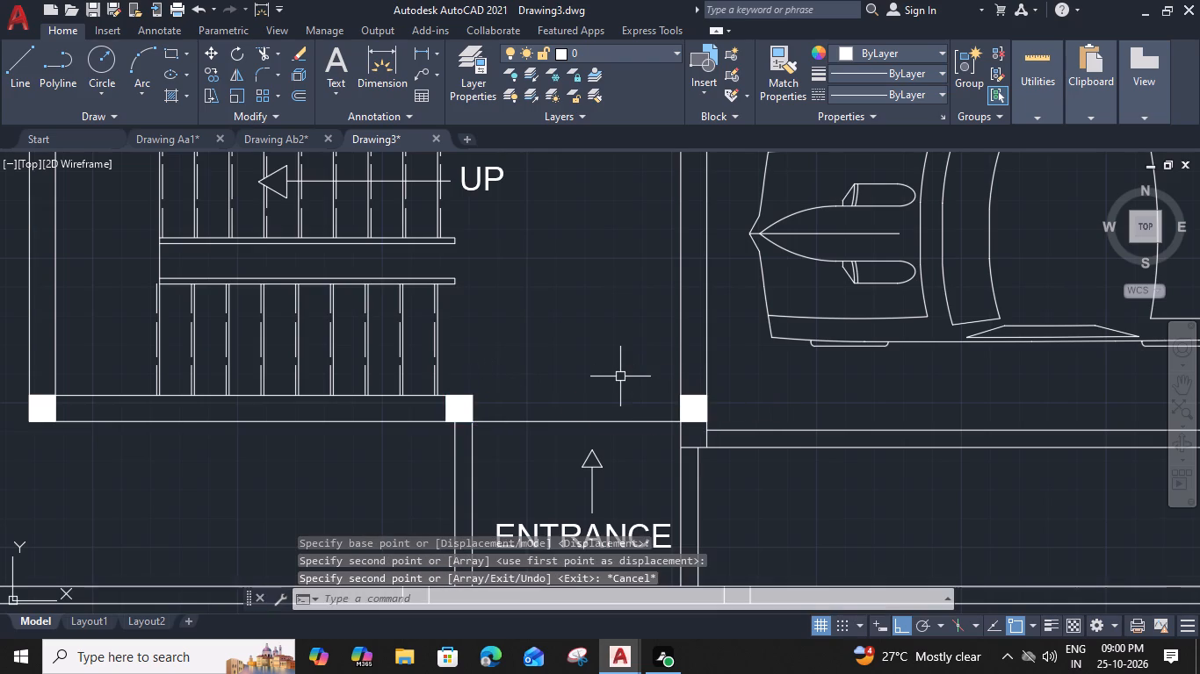
Copy the column at the outer corner between kitchen store and porch straight down to the porch's front outer wall corner.
scroll(620, 376, down, 2)
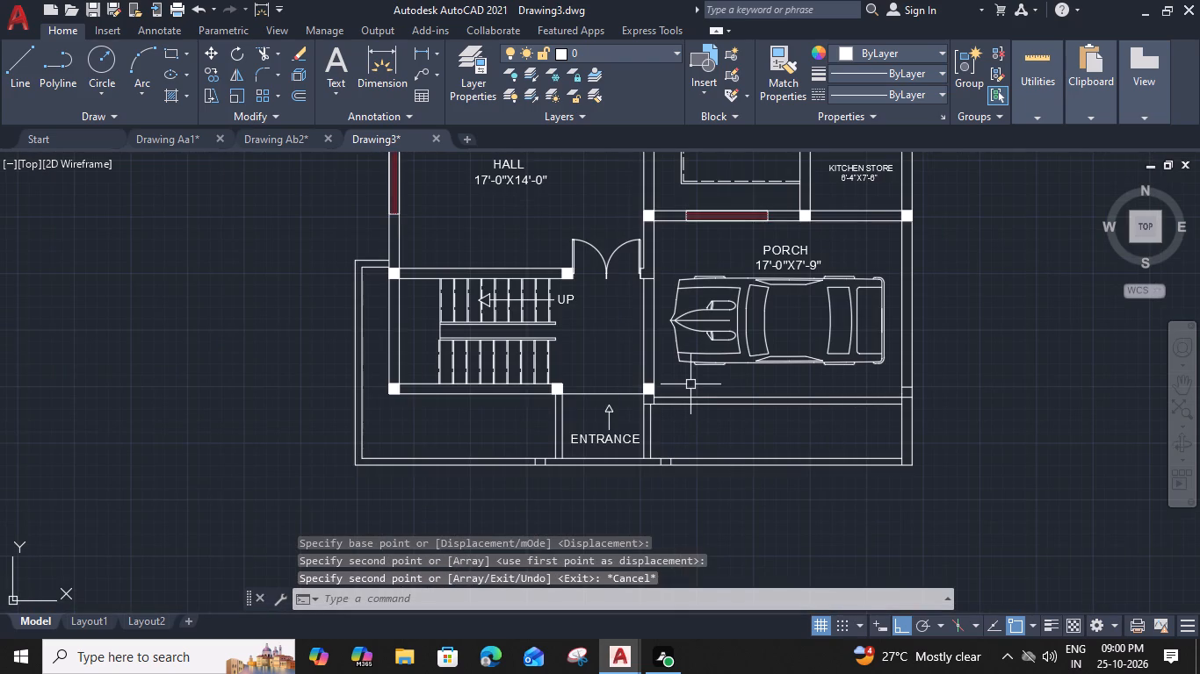
middle_drag(907, 391, 806, 383)
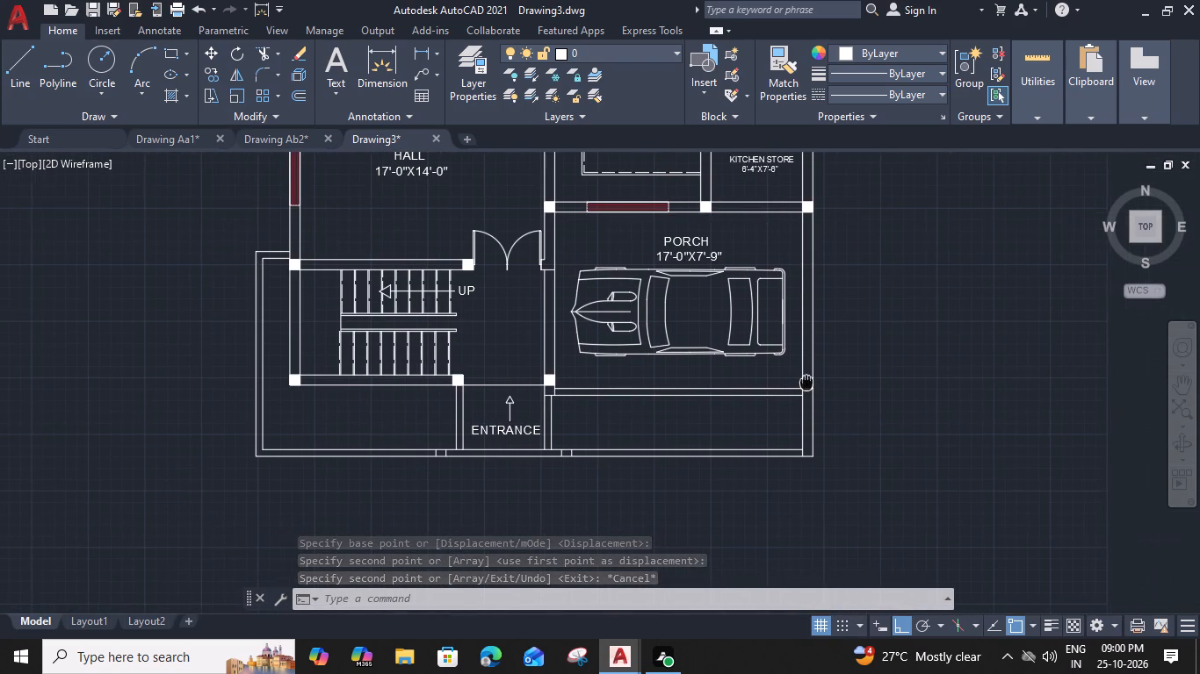
click(809, 205)
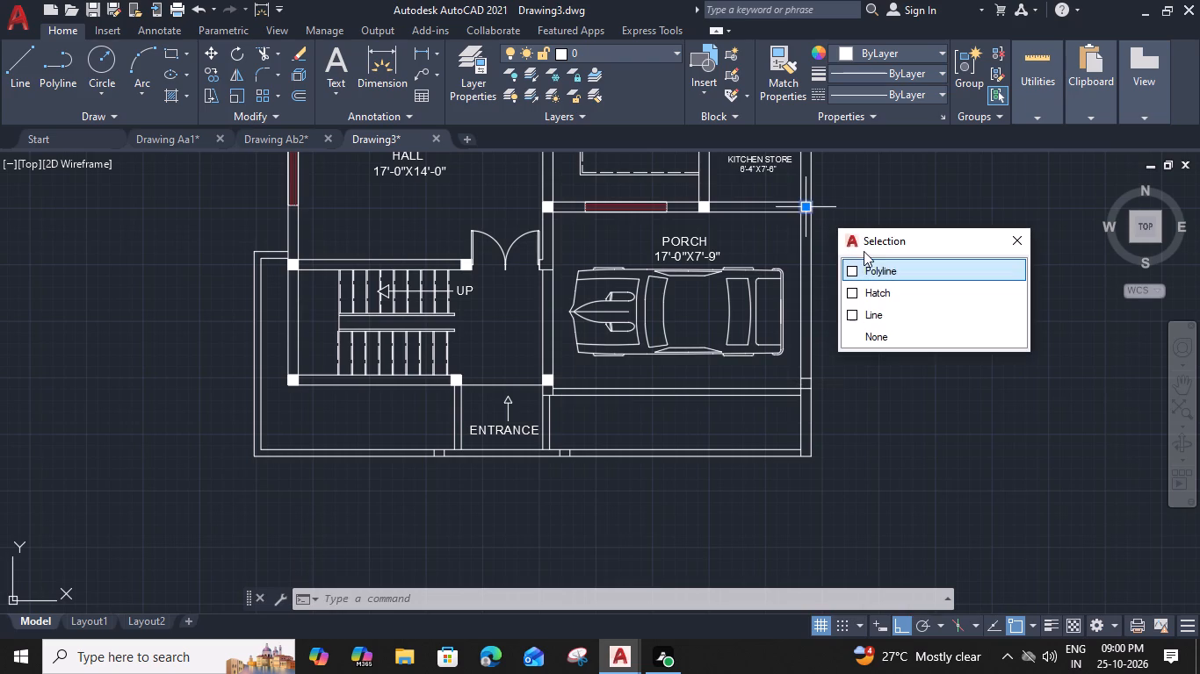
text(CO)
key(space)
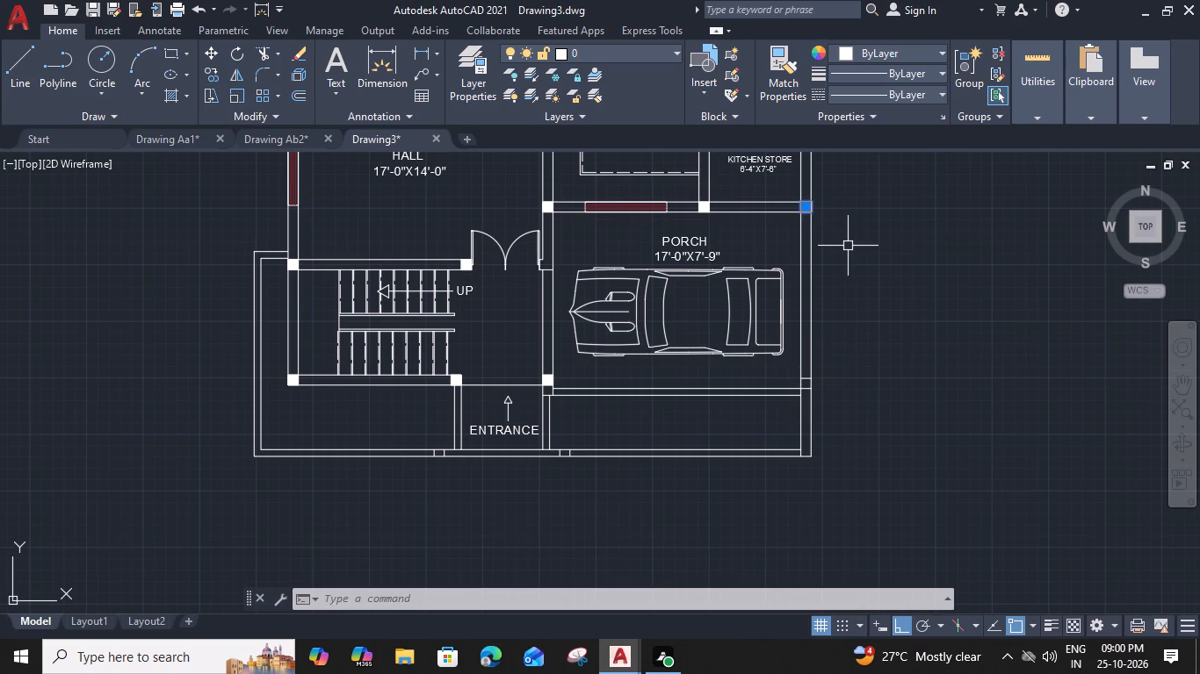
key(c)
text(O)
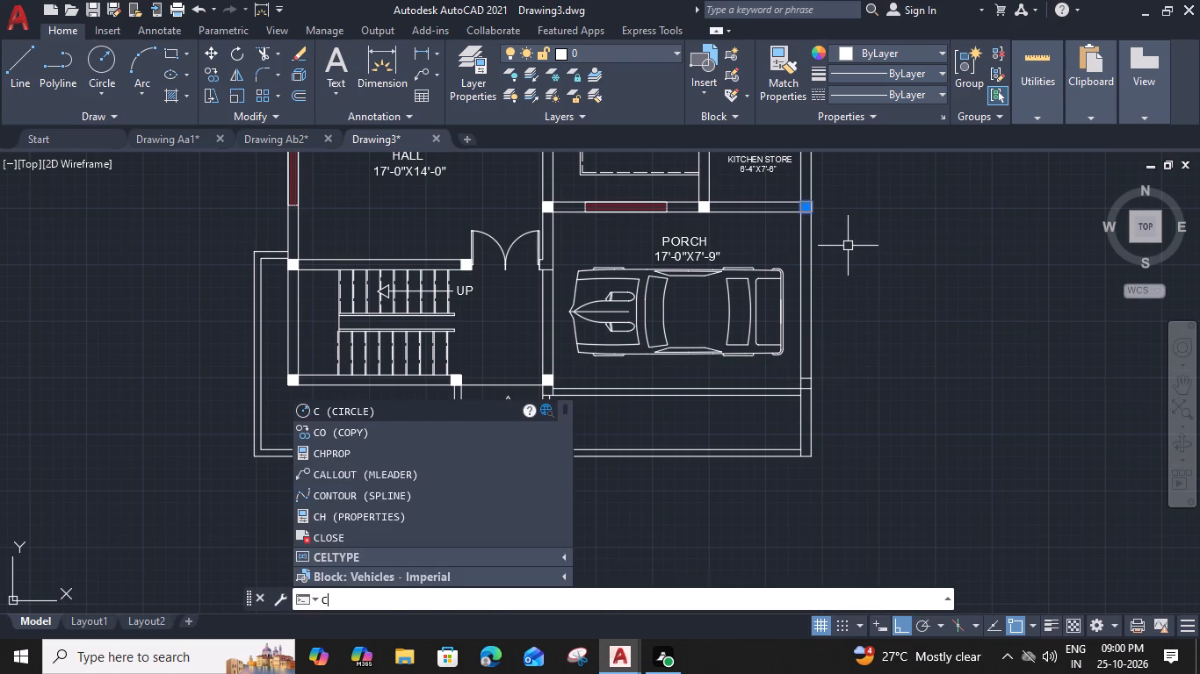
key(space)
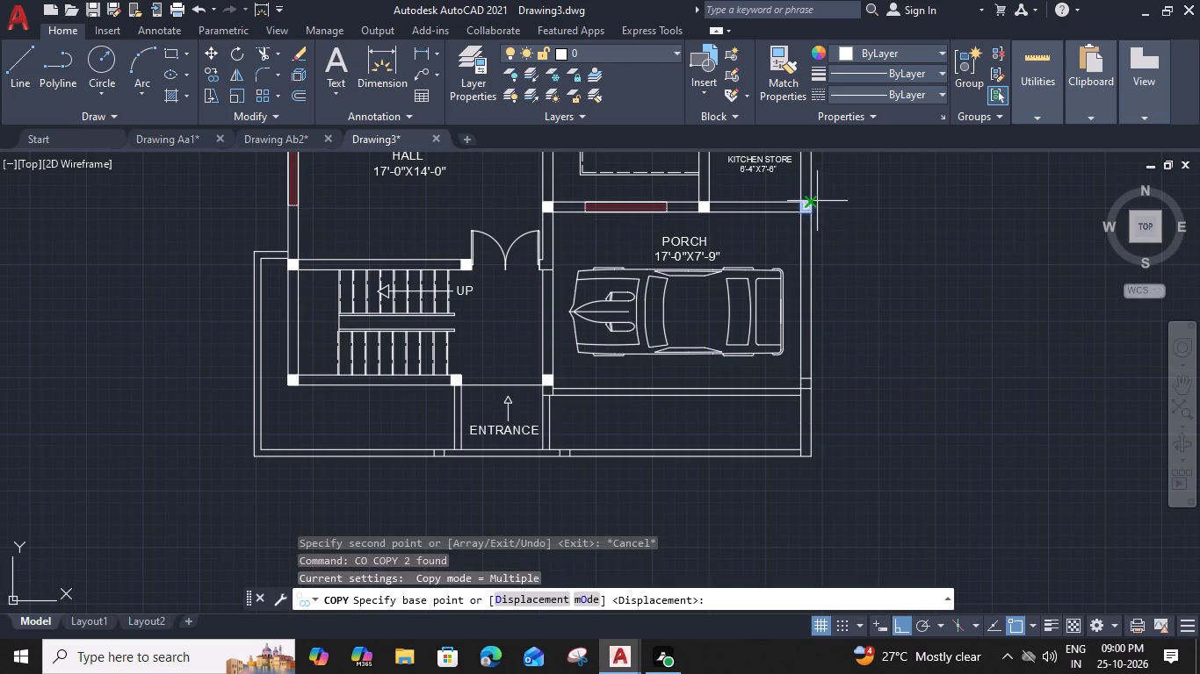
click(816, 201)
scroll(817, 381, up, 2)
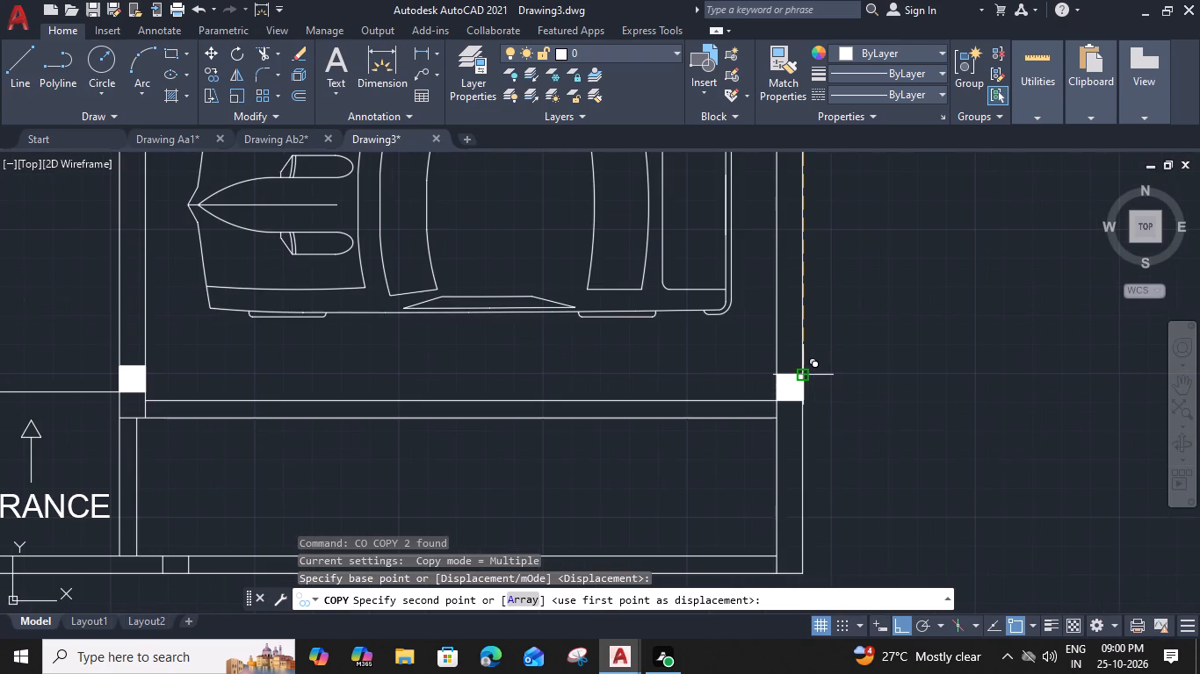
click(803, 376)
key(Escape)
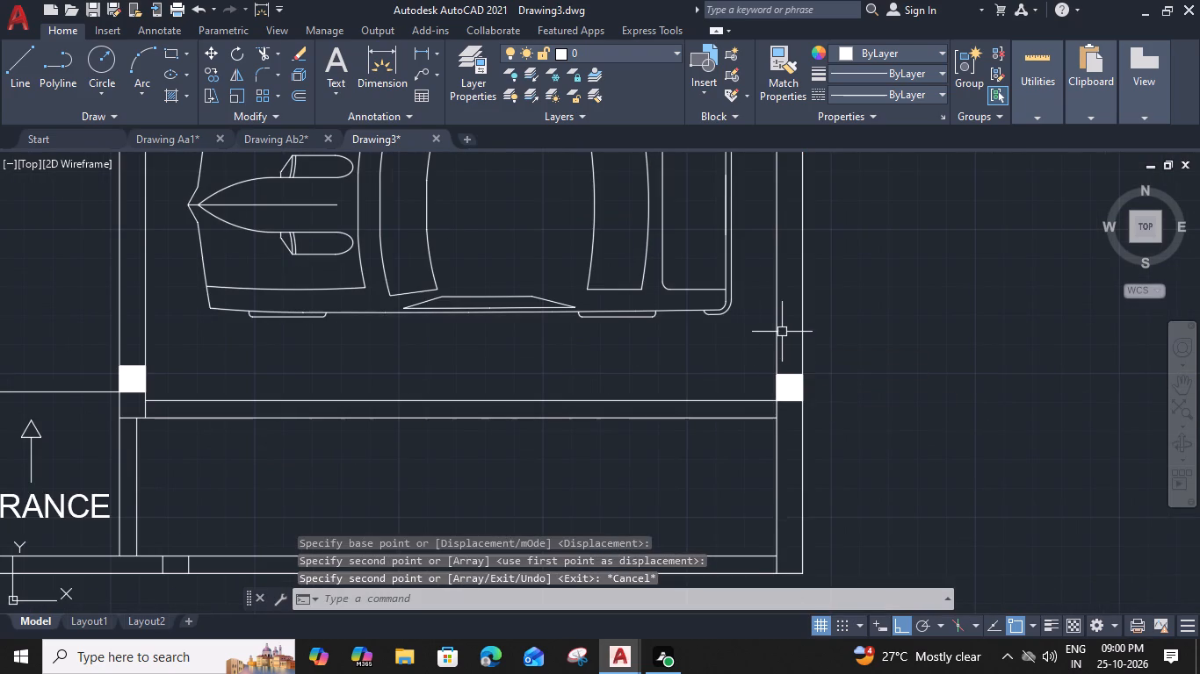
Hatch the hall's outer wall pieces around the window, the stair wall and the toilet–hall wall with the ANSI32 pattern.
scroll(527, 349, down, 3)
middle_drag(437, 365, 770, 515)
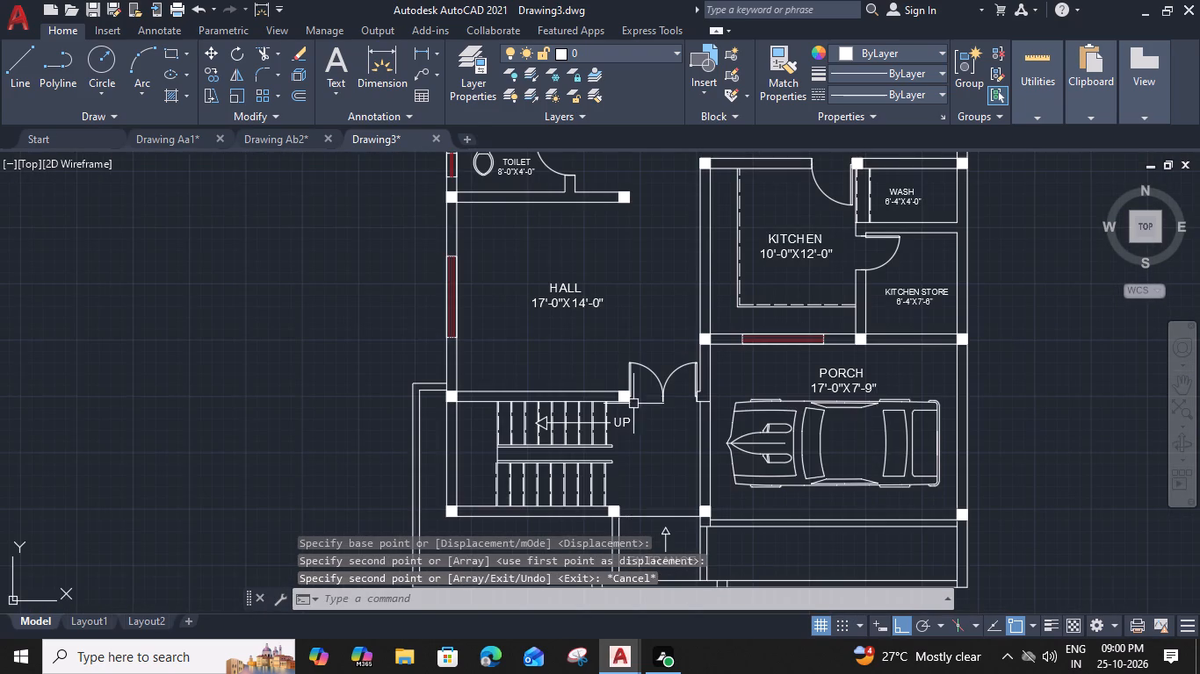
scroll(607, 348, down, 1)
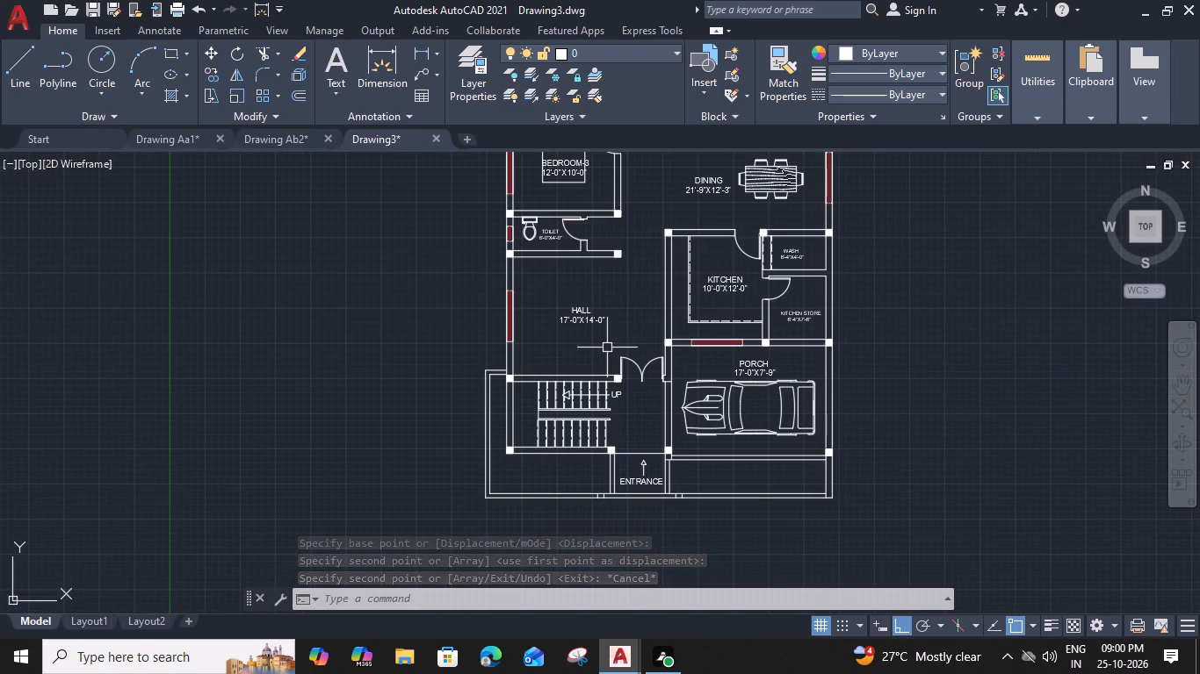
middle_drag(640, 378, 606, 326)
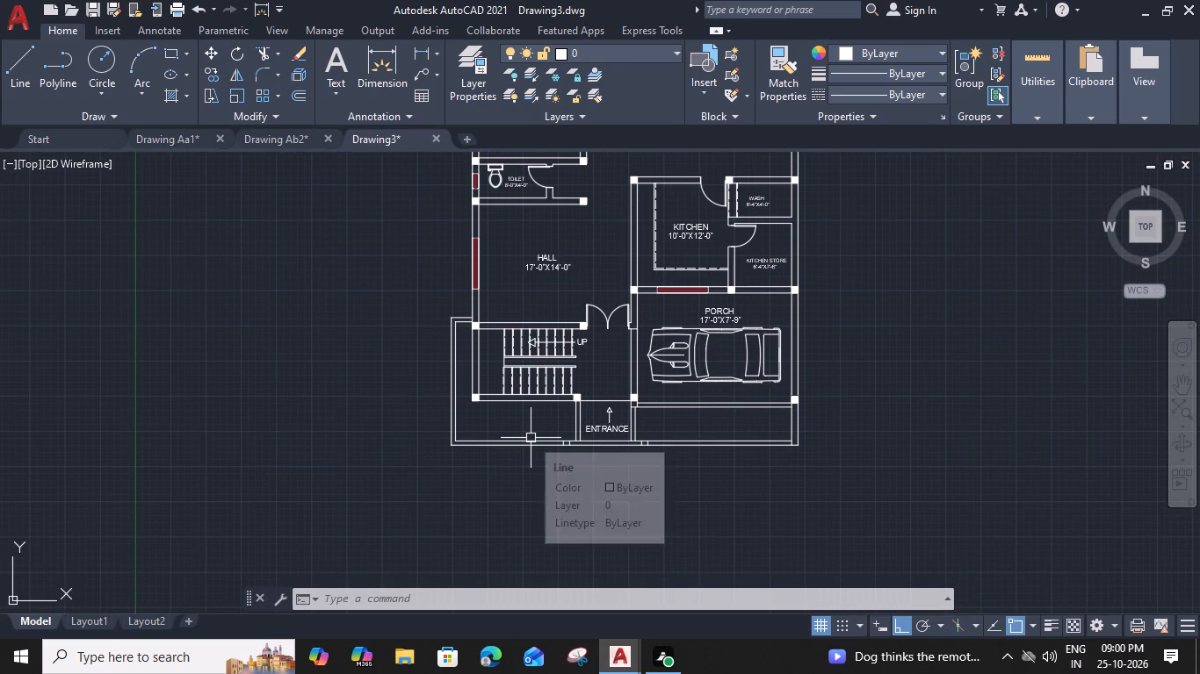
middle_drag(542, 389, 517, 373)
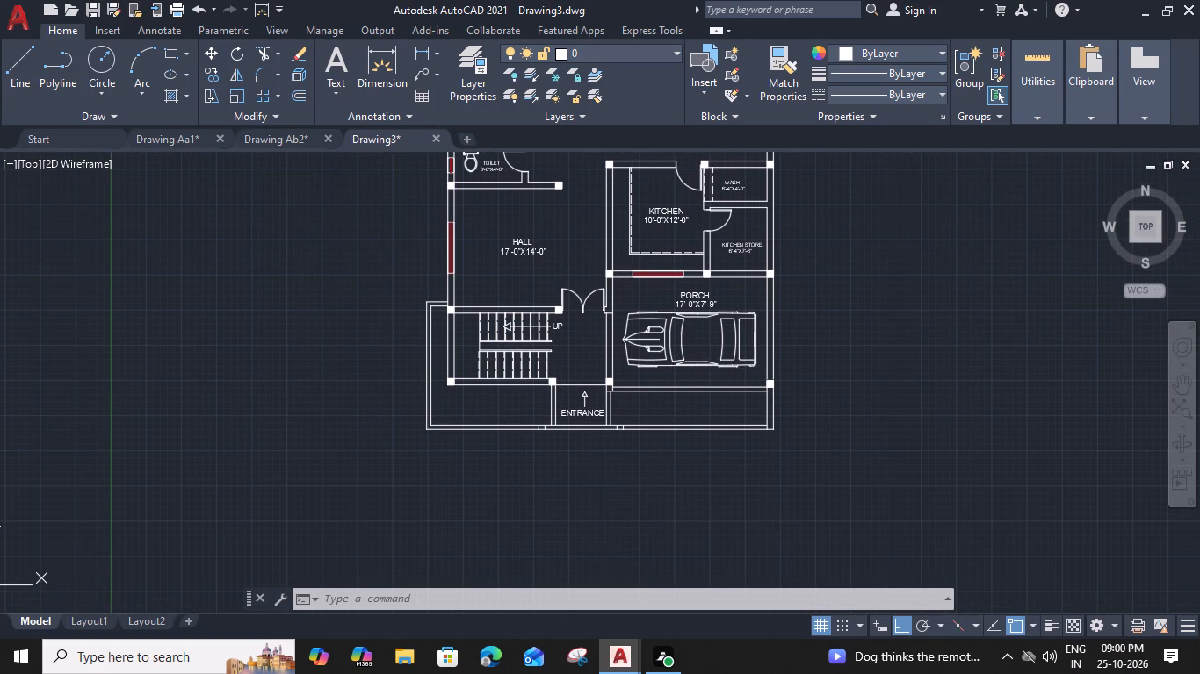
key(h)
key(space)
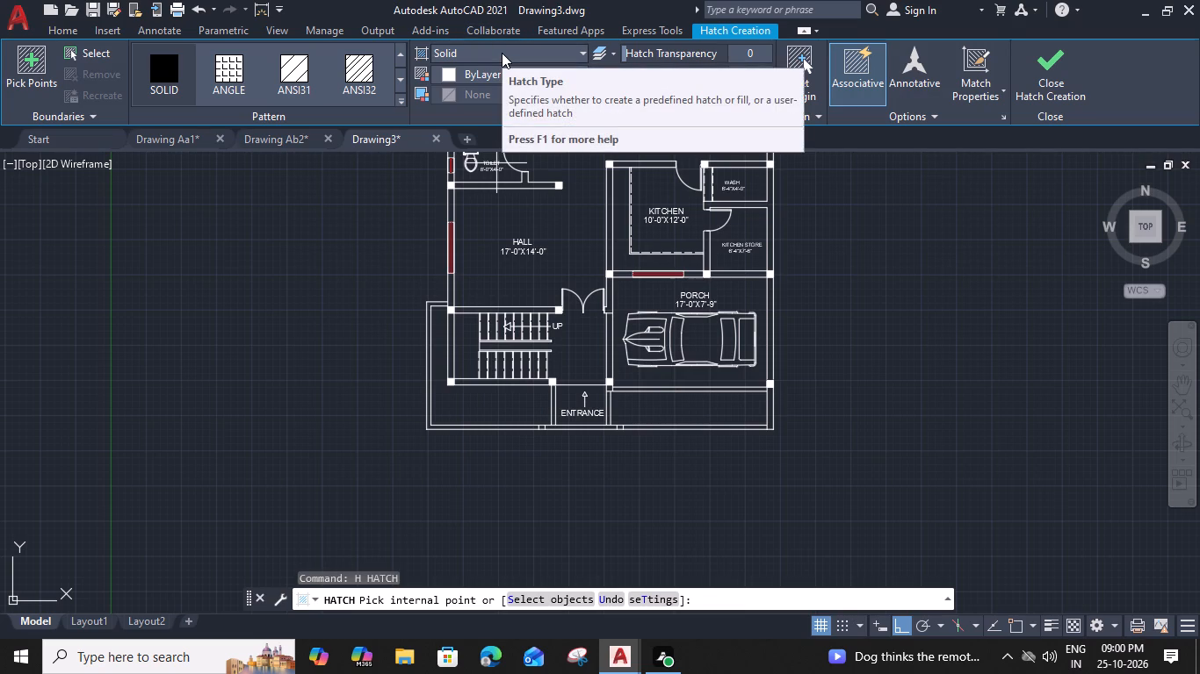
click(357, 79)
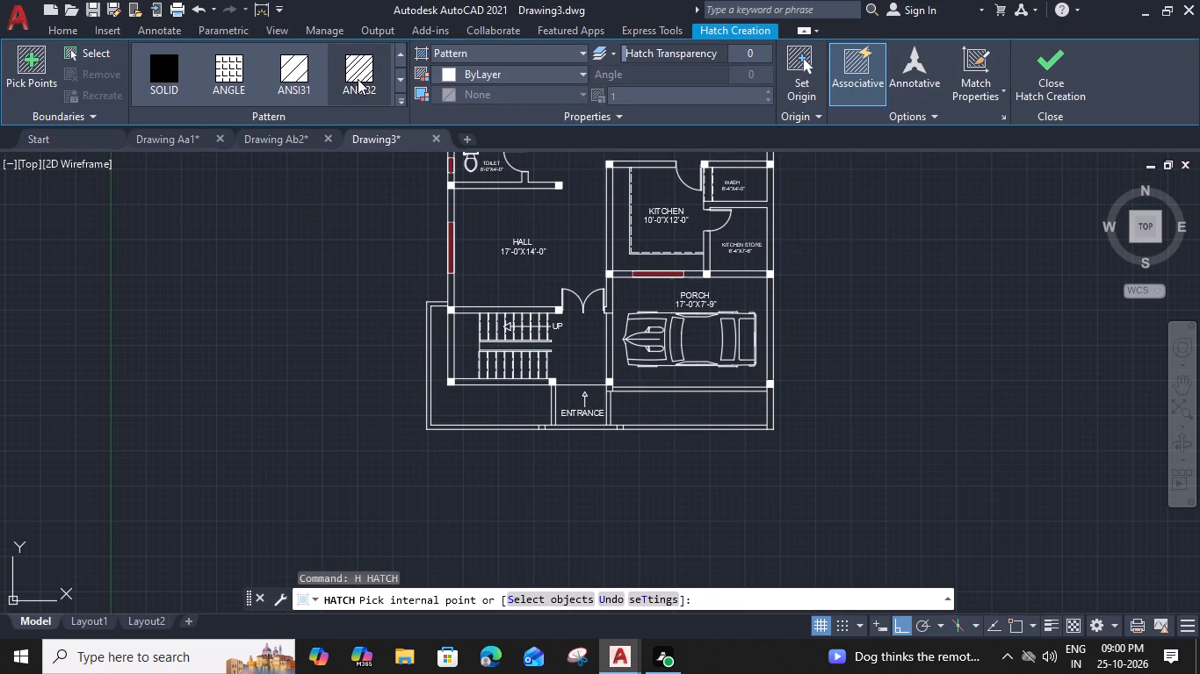
scroll(454, 291, up, 1)
click(446, 293)
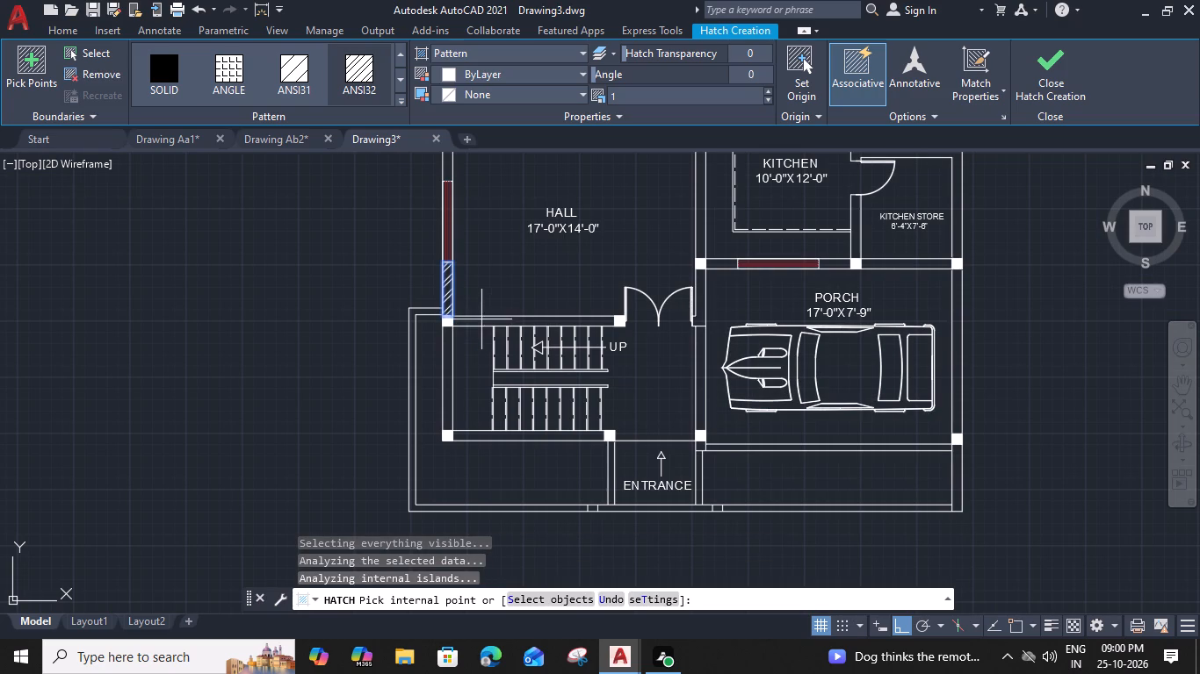
click(481, 319)
middle_drag(488, 238, 482, 378)
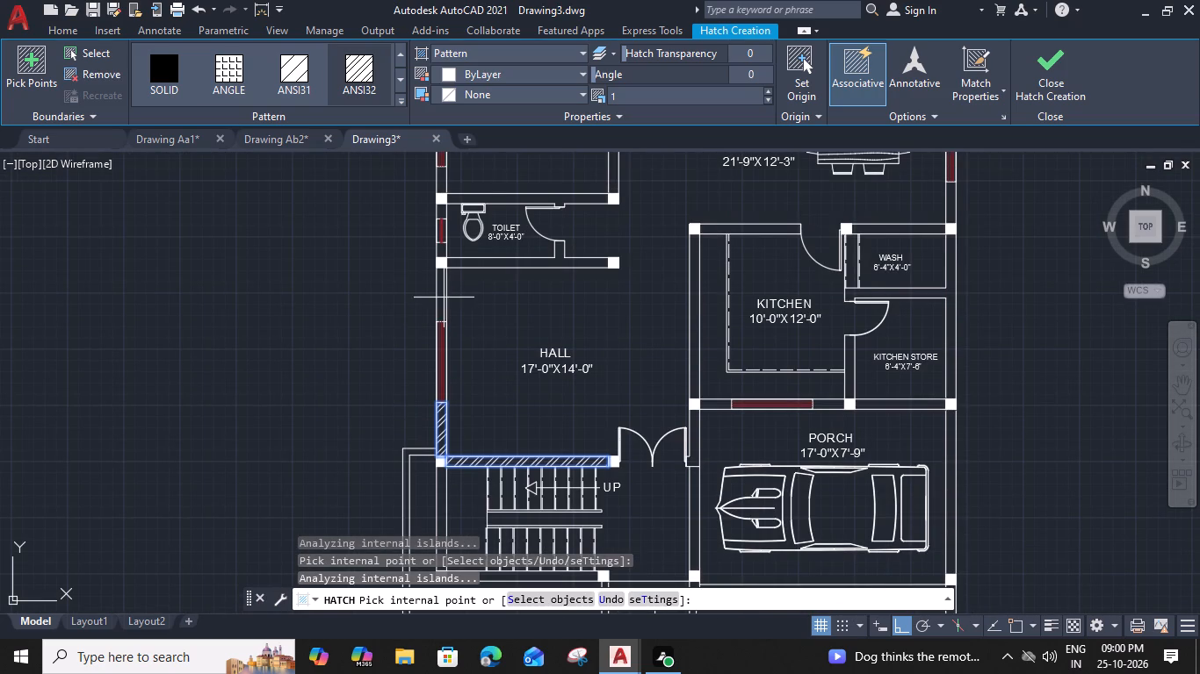
click(442, 293)
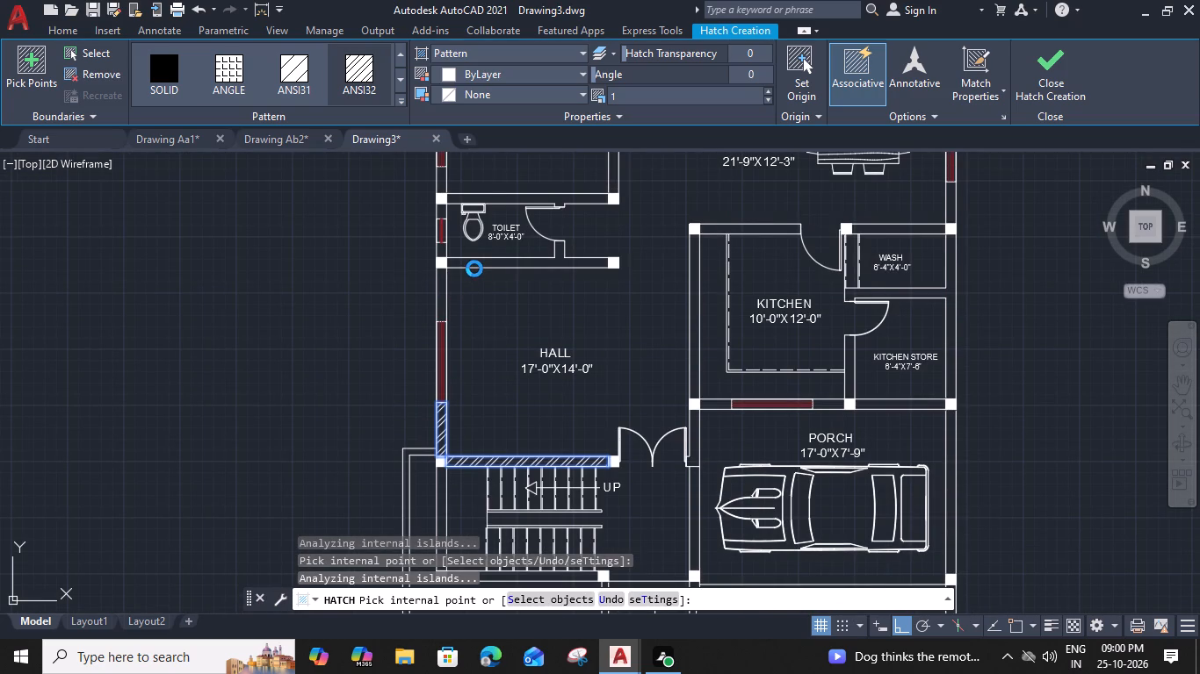
click(475, 261)
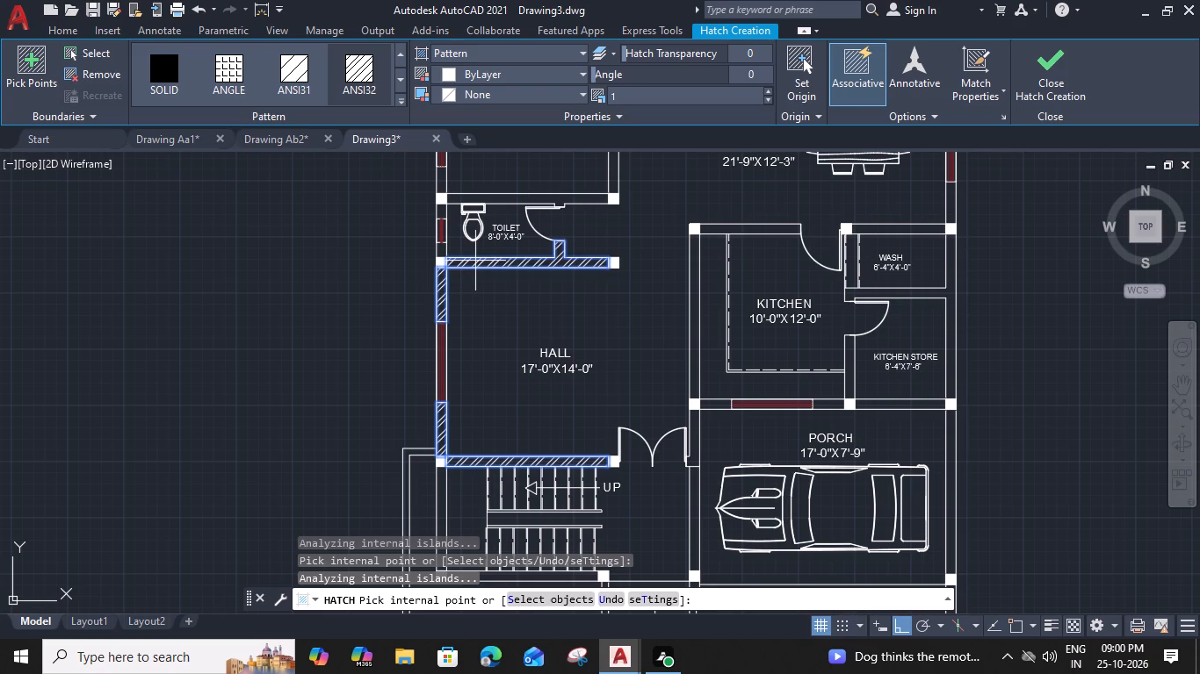
Extend the ANSI32 hatch to the outer wall pieces beside the toilet and below Bedroom-3's window, the toilet–bedroom wall and Bedroom-3's dining-side wall.
middle_drag(477, 255, 482, 322)
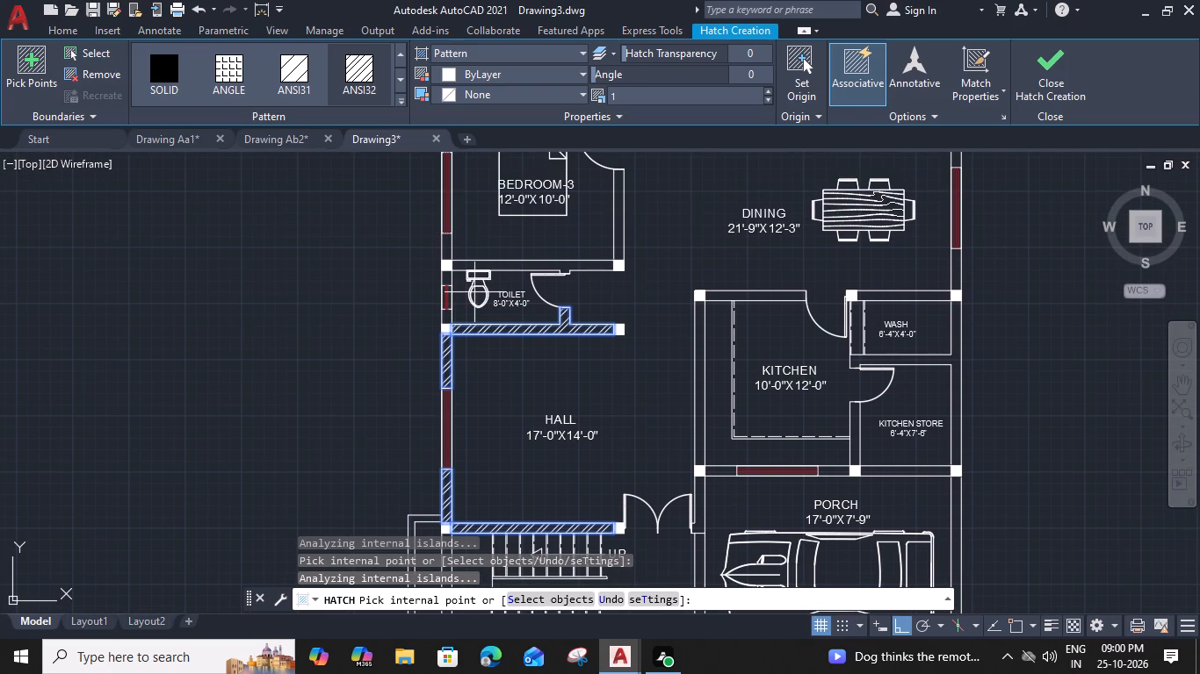
click(448, 243)
scroll(448, 277, up, 2)
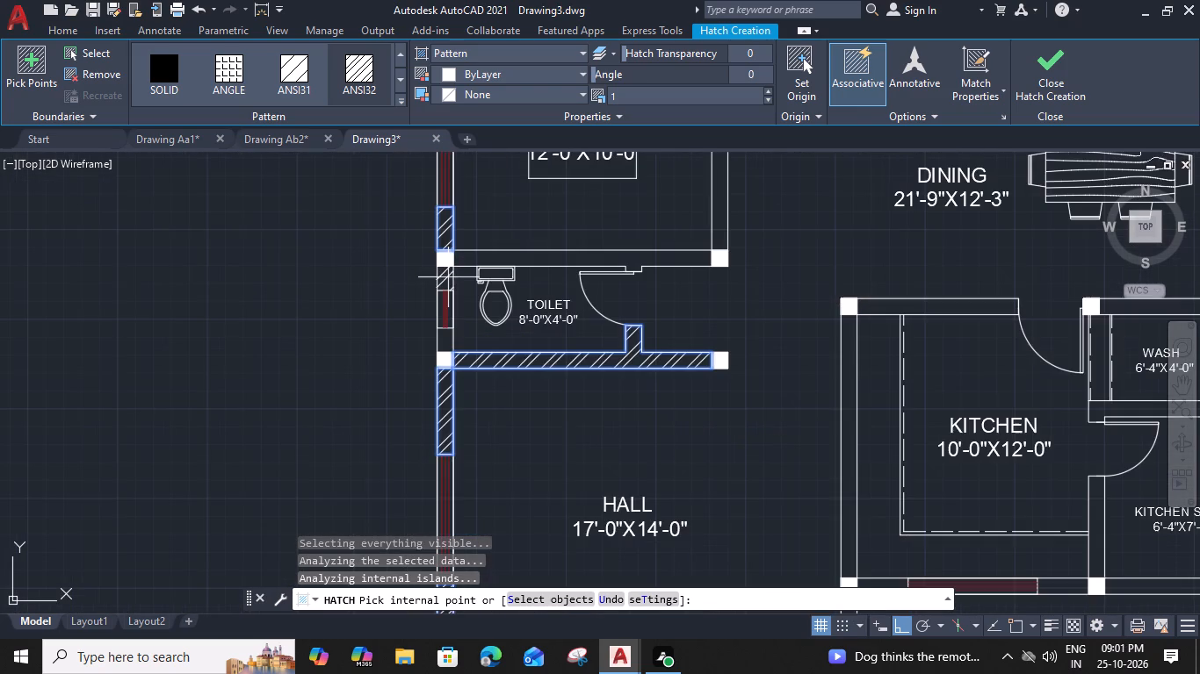
click(448, 277)
click(446, 340)
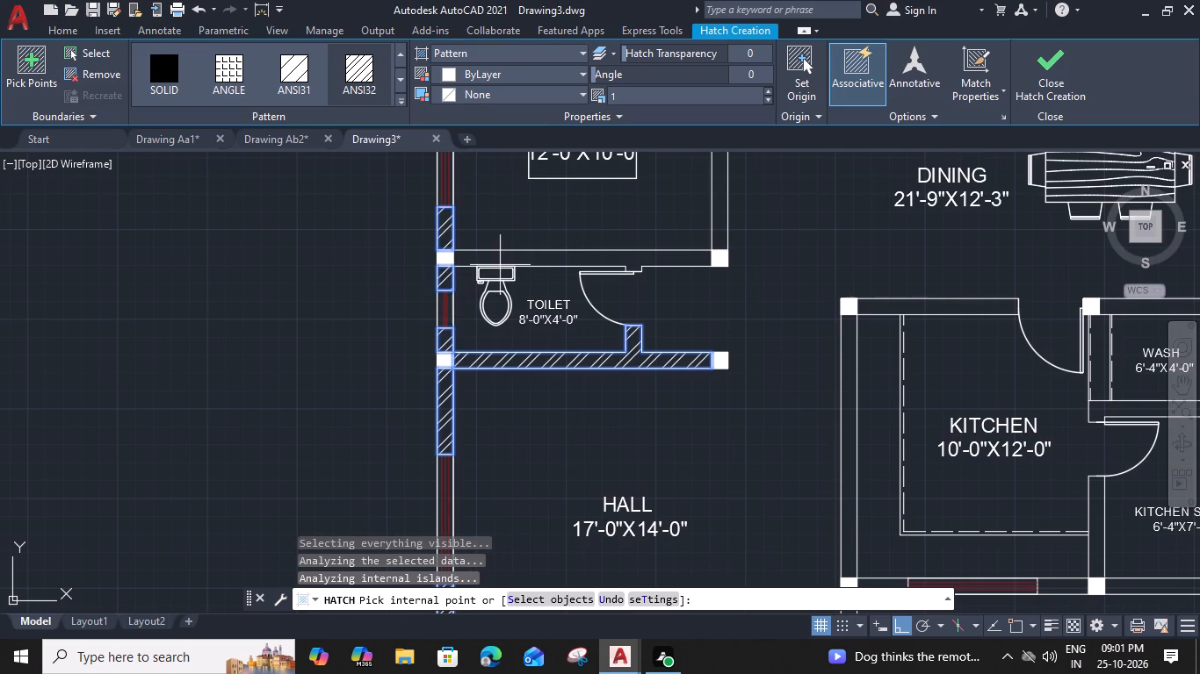
click(506, 262)
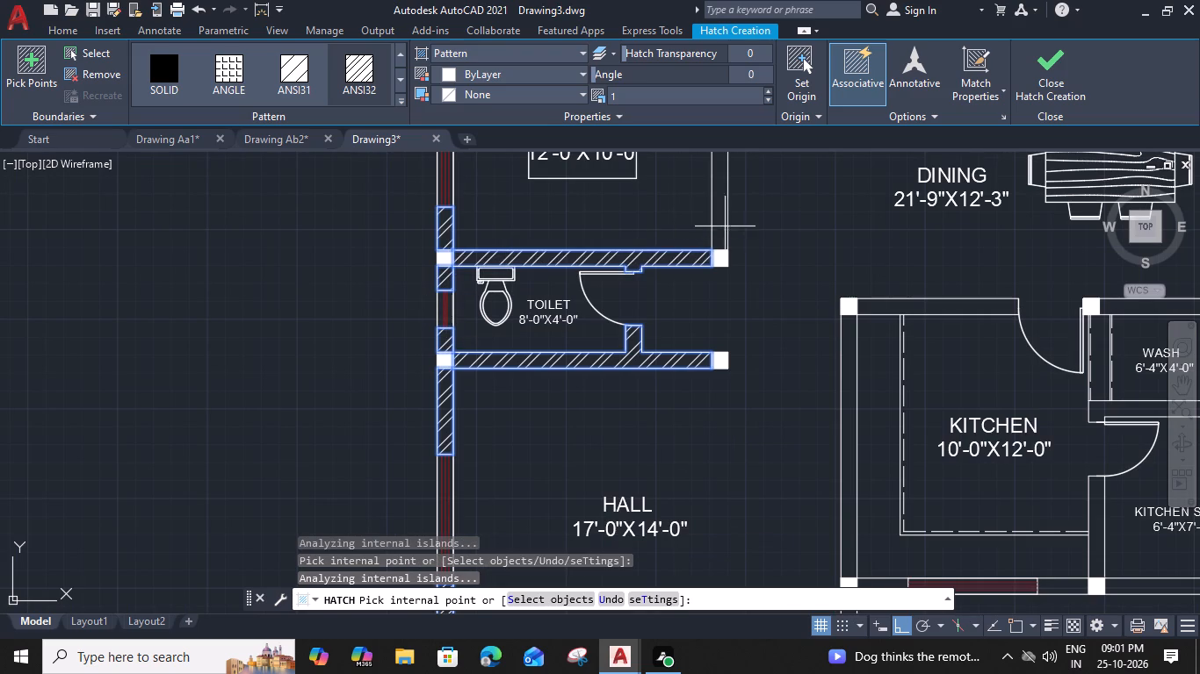
click(718, 222)
click(1059, 64)
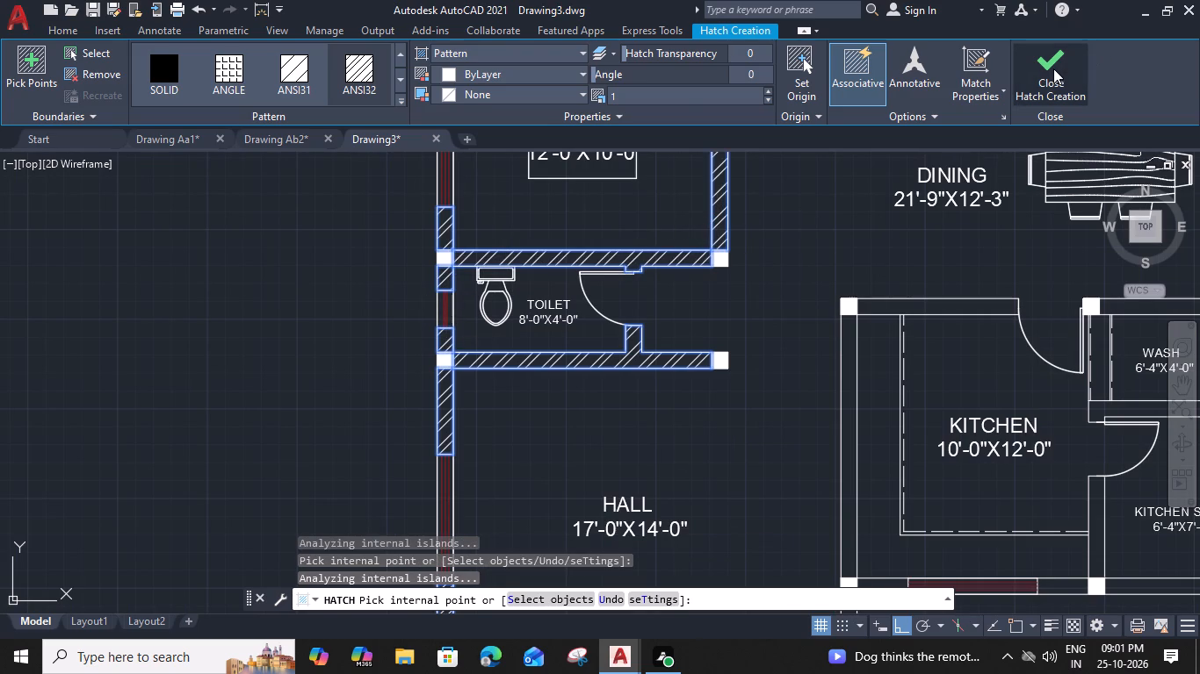
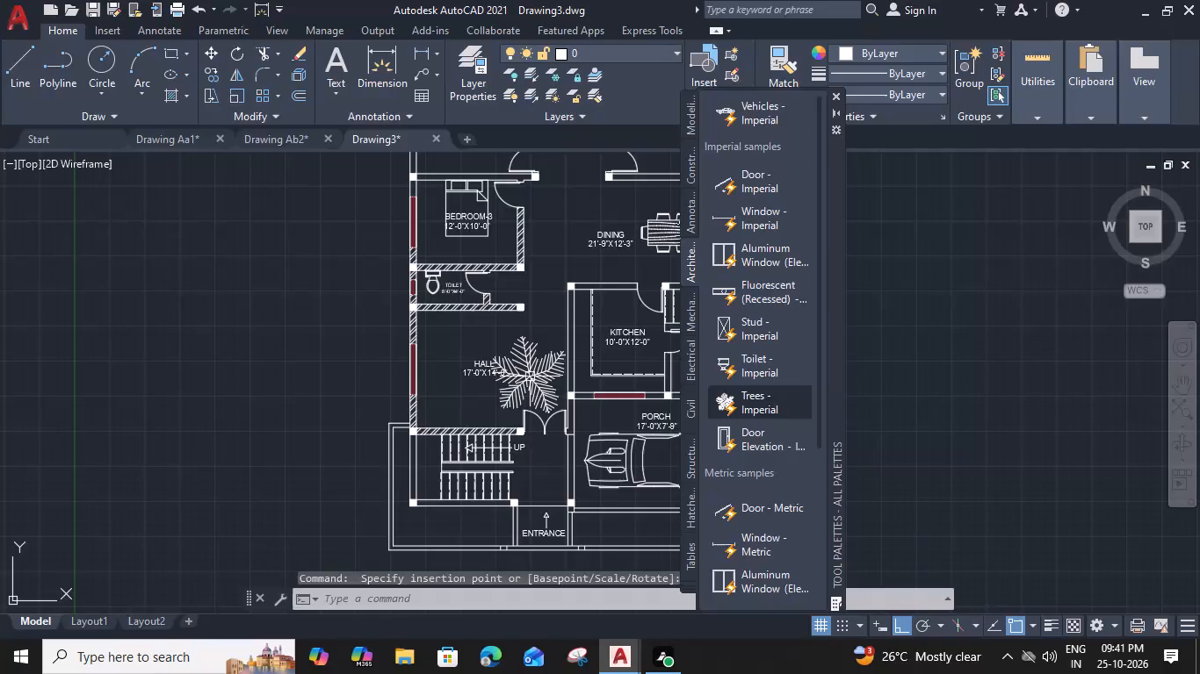
Close the tool palettes and scale the tree in the hall down about its centre to roughly a third of its size.
click(832, 97)
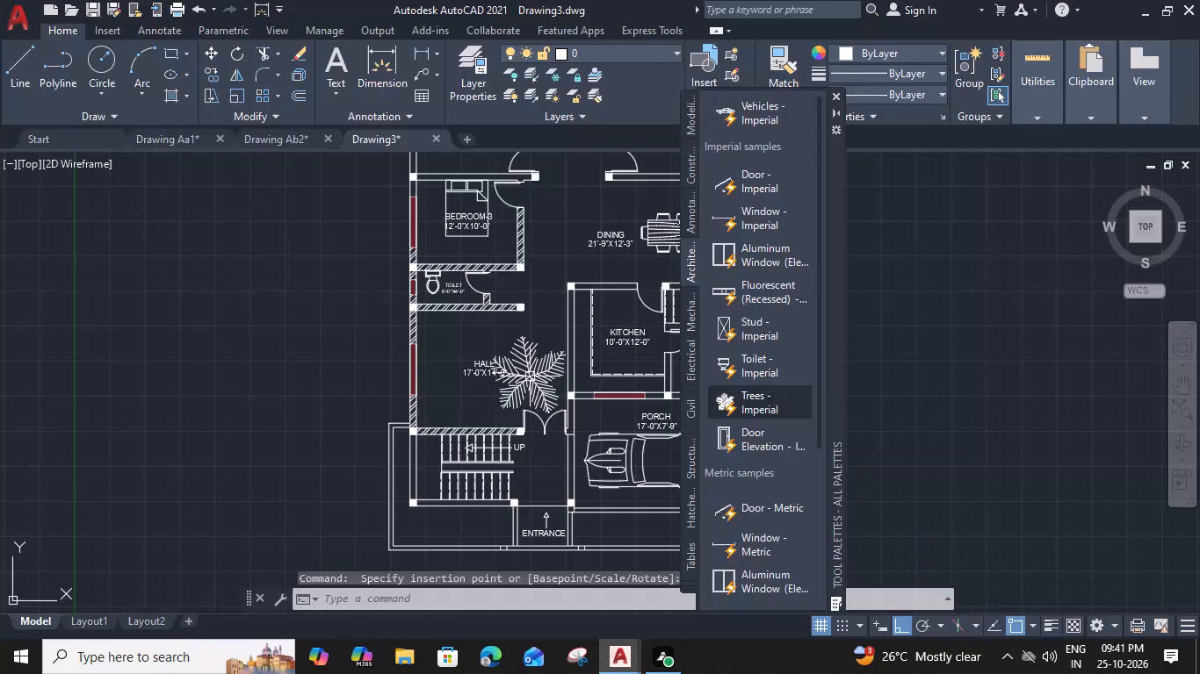
click(540, 372)
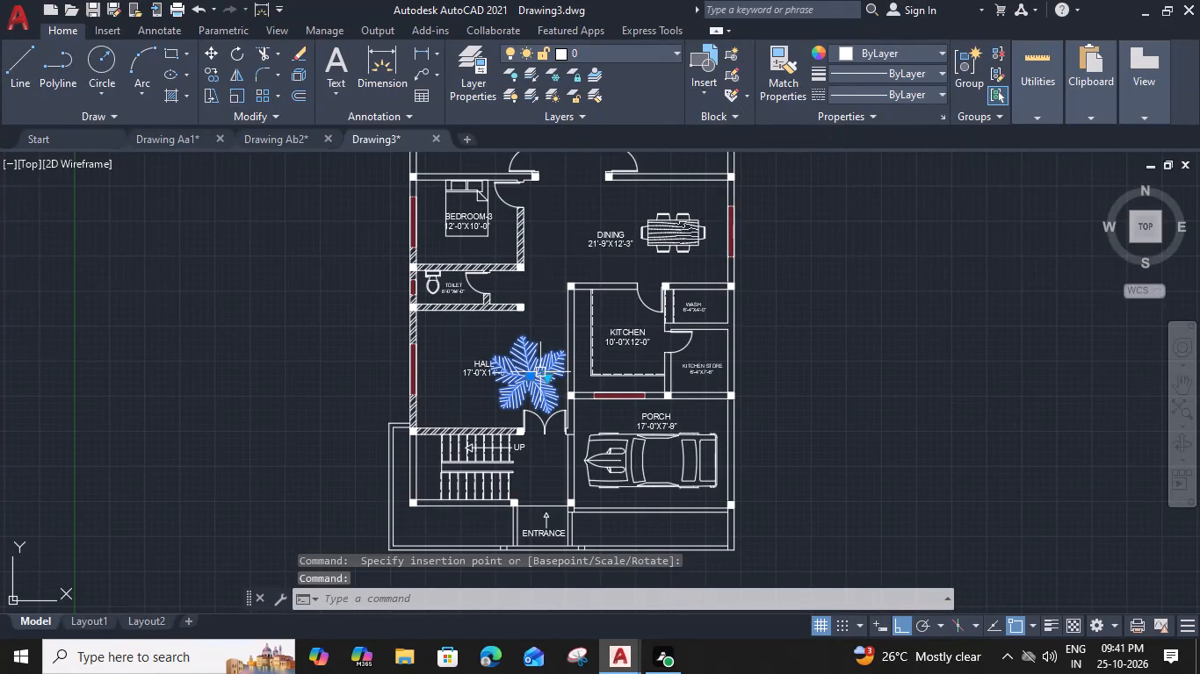
text(SC)
key(space)
click(531, 377)
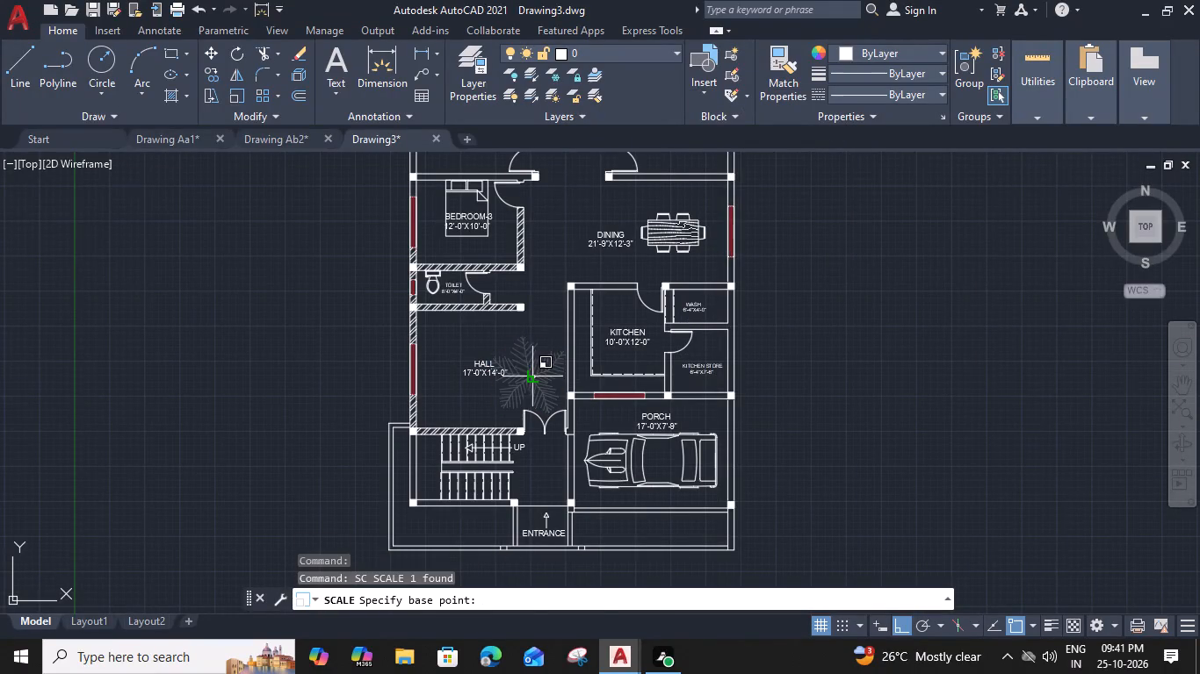
scroll(550, 372, up, 3)
click(580, 368)
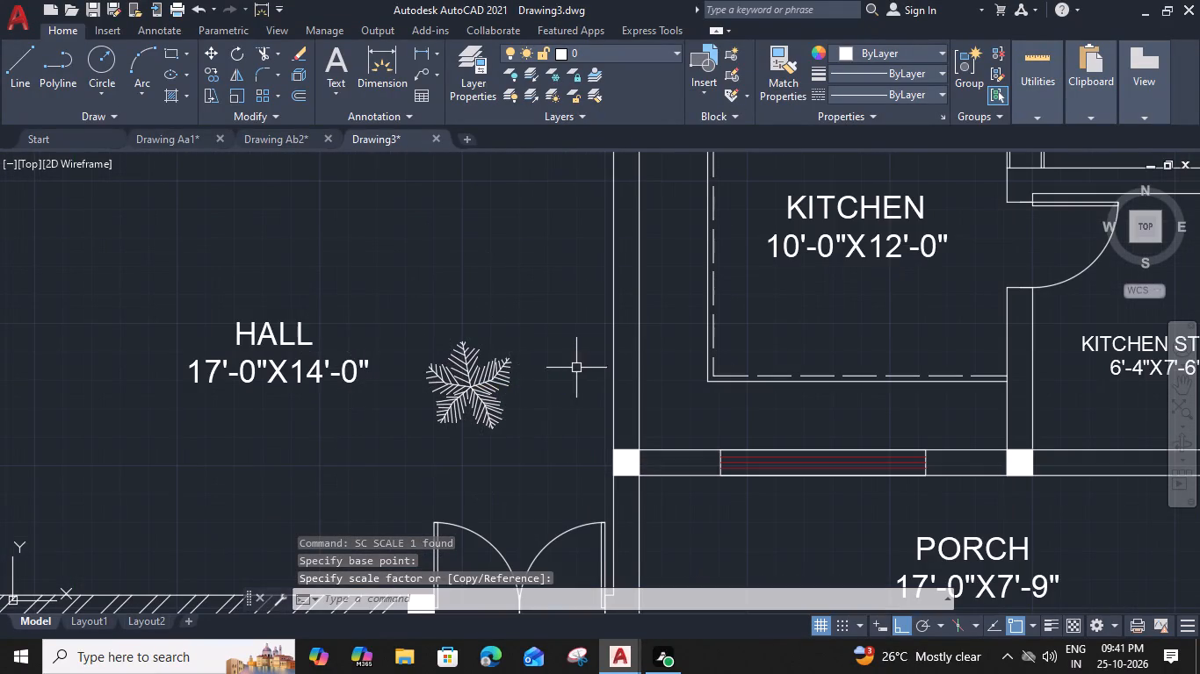
Copy the reduced hall tree horizontally into the kitchen's corner nearest the hall and porch.
click(505, 365)
key(c)
text(O)
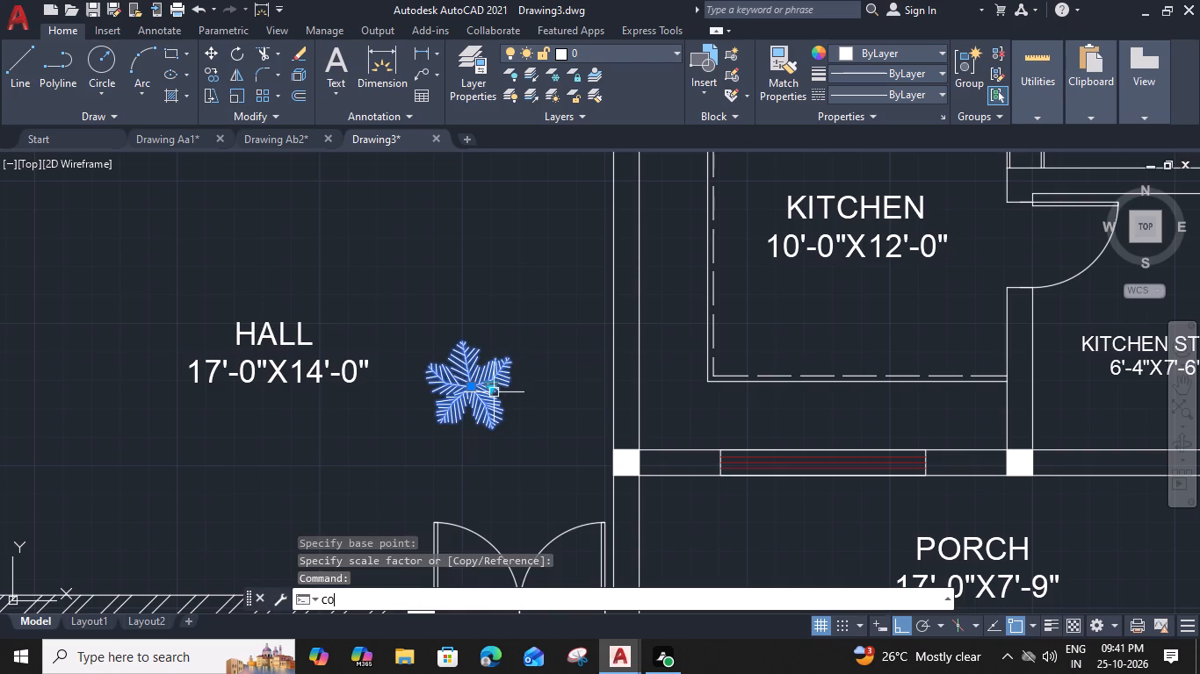
key(space)
click(497, 427)
middle_drag(539, 468, 539, 470)
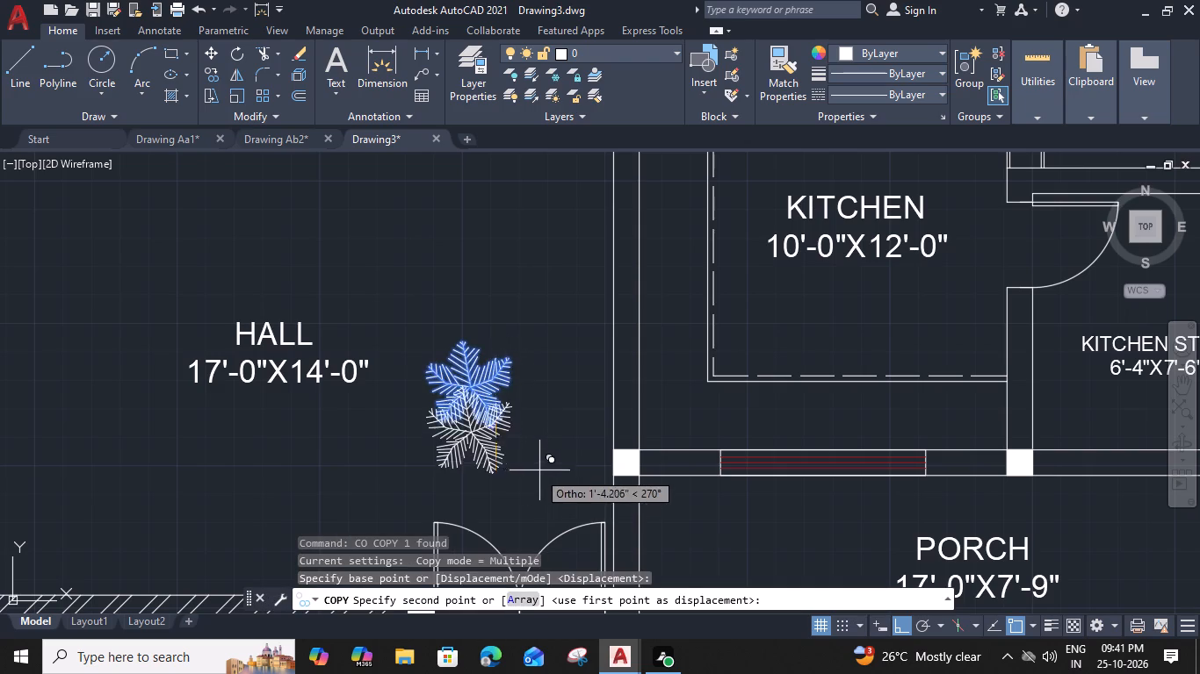
middle_drag(539, 470, 443, 313)
click(632, 372)
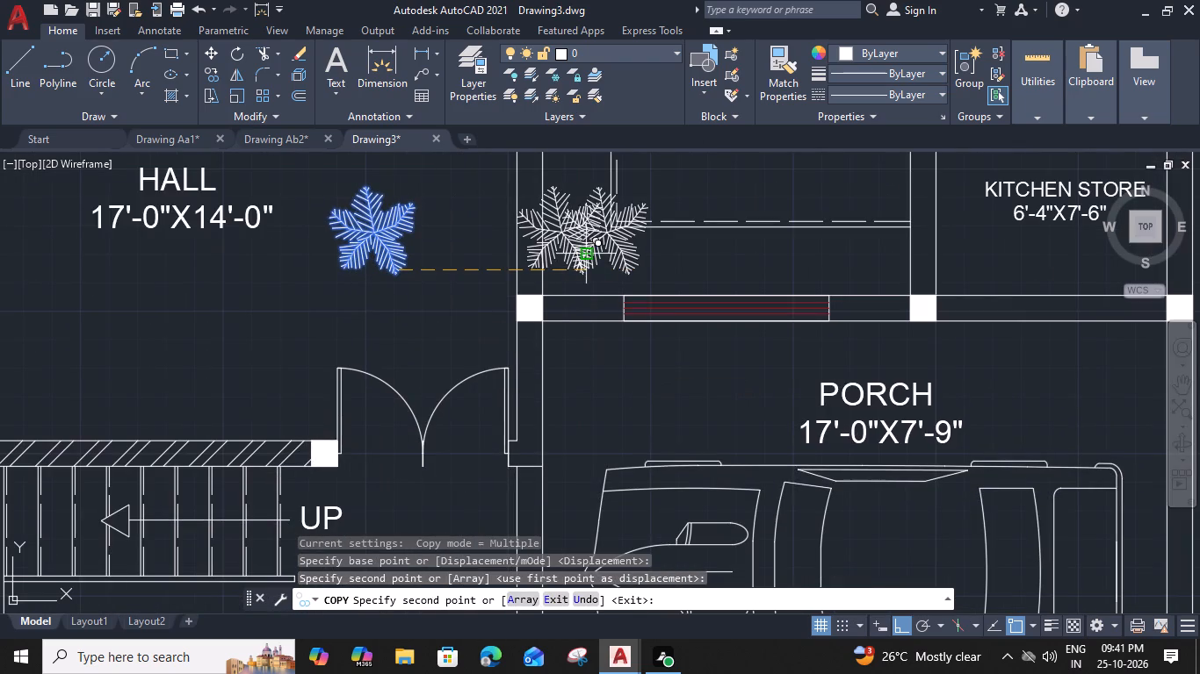
key(Escape)
Move the copied tree straight down about 3'-11" into the porch corner beside the kitchen window.
click(585, 253)
text(M)
key(space)
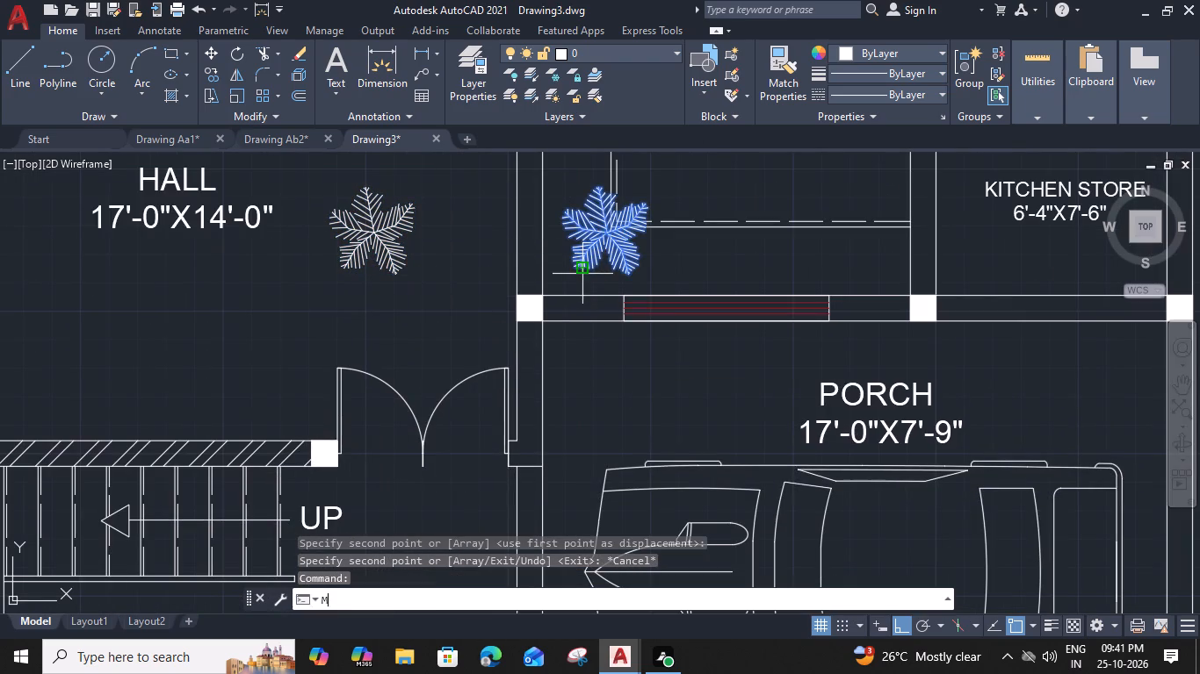
click(577, 272)
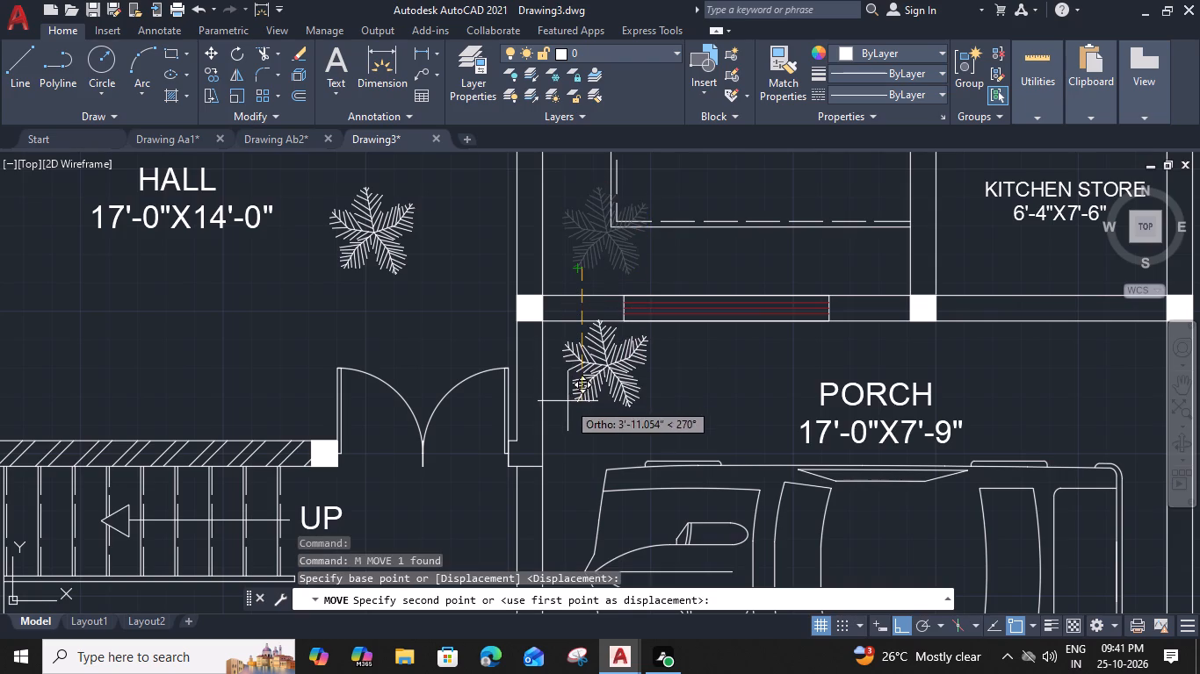
click(567, 401)
Move the hall tree into the upper end of the narrow planting strip outside the staircase wall.
click(350, 247)
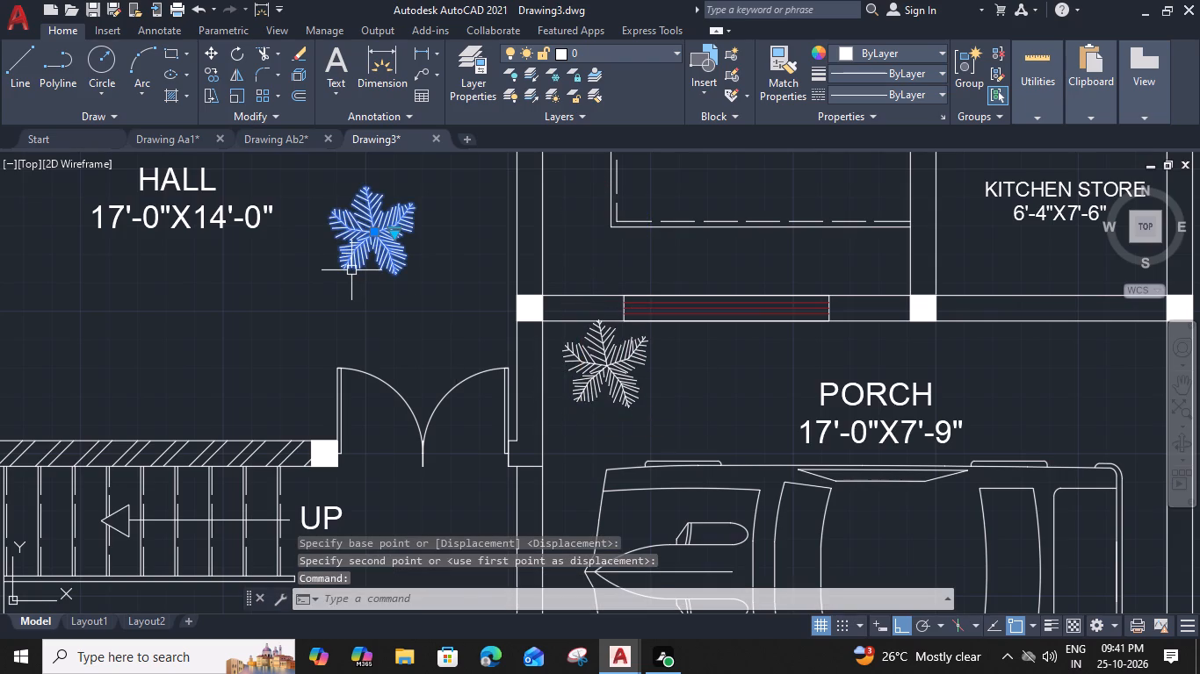
key(k)
key(BackSpace)
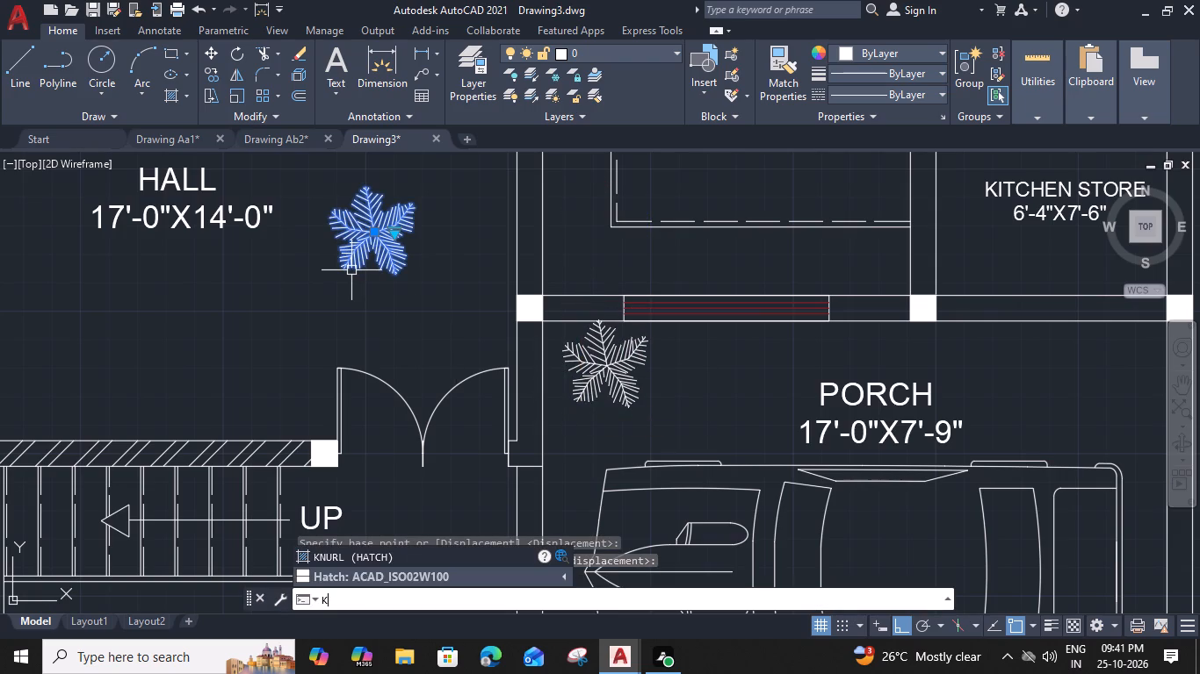
key(BackSpace)
text(M)
key(space)
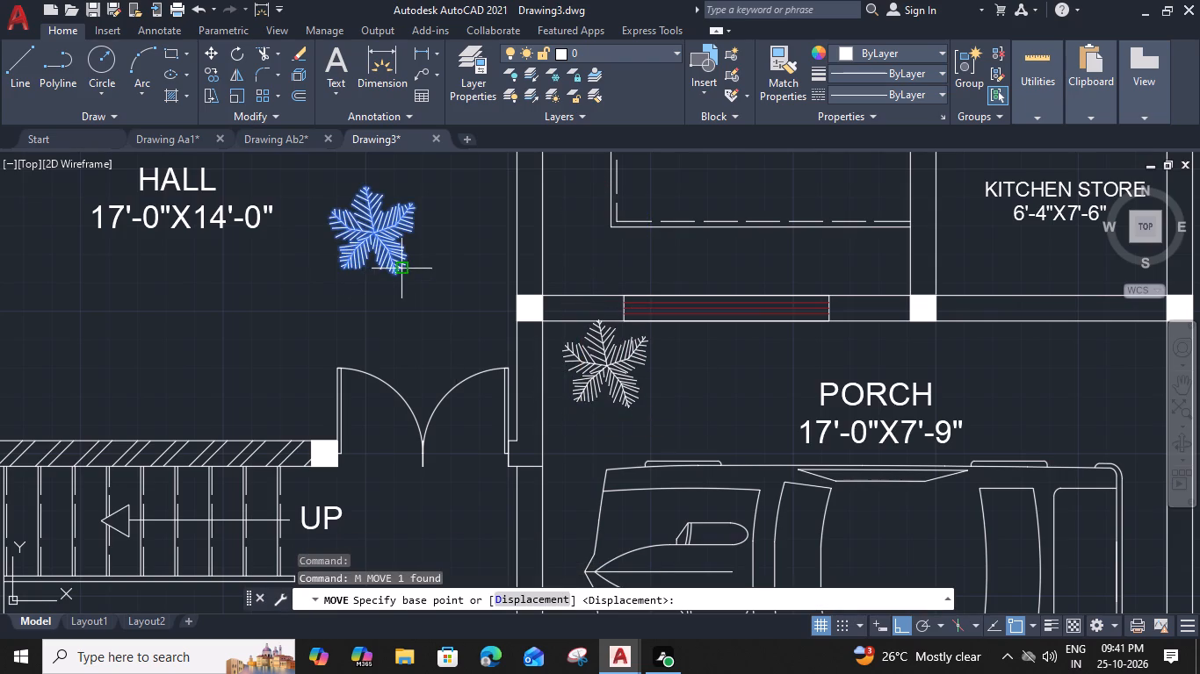
click(402, 269)
scroll(323, 307, down, 3)
middle_drag(427, 281, 687, 245)
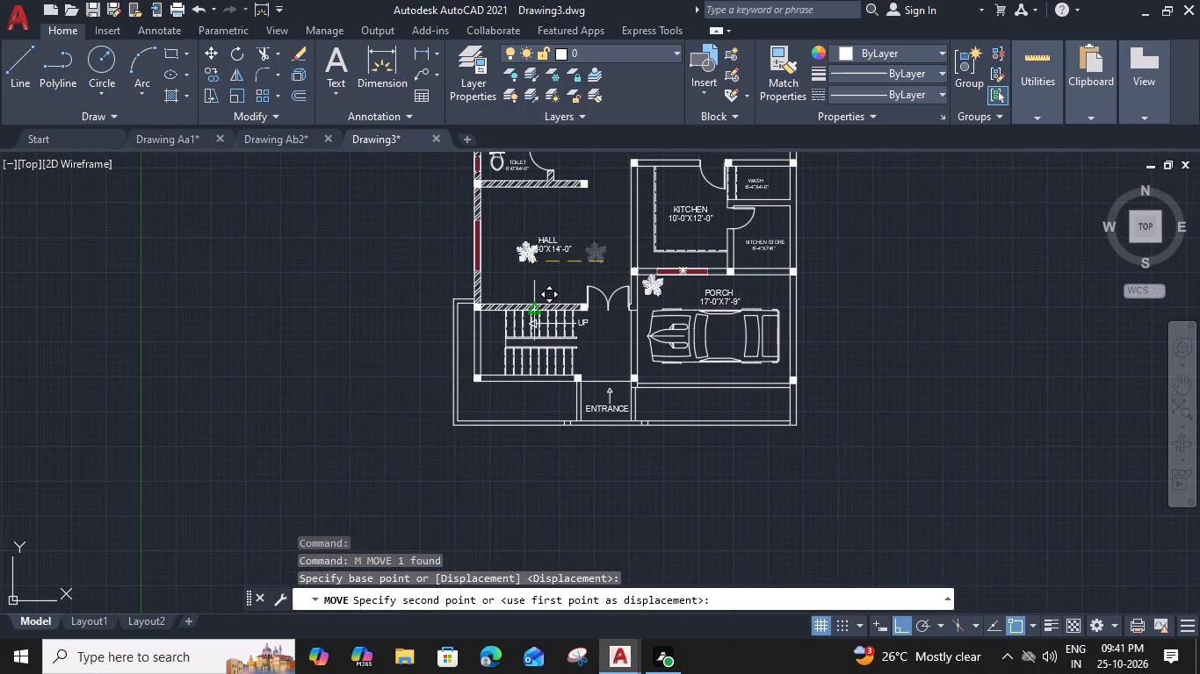
scroll(481, 334, up, 2)
click(464, 316)
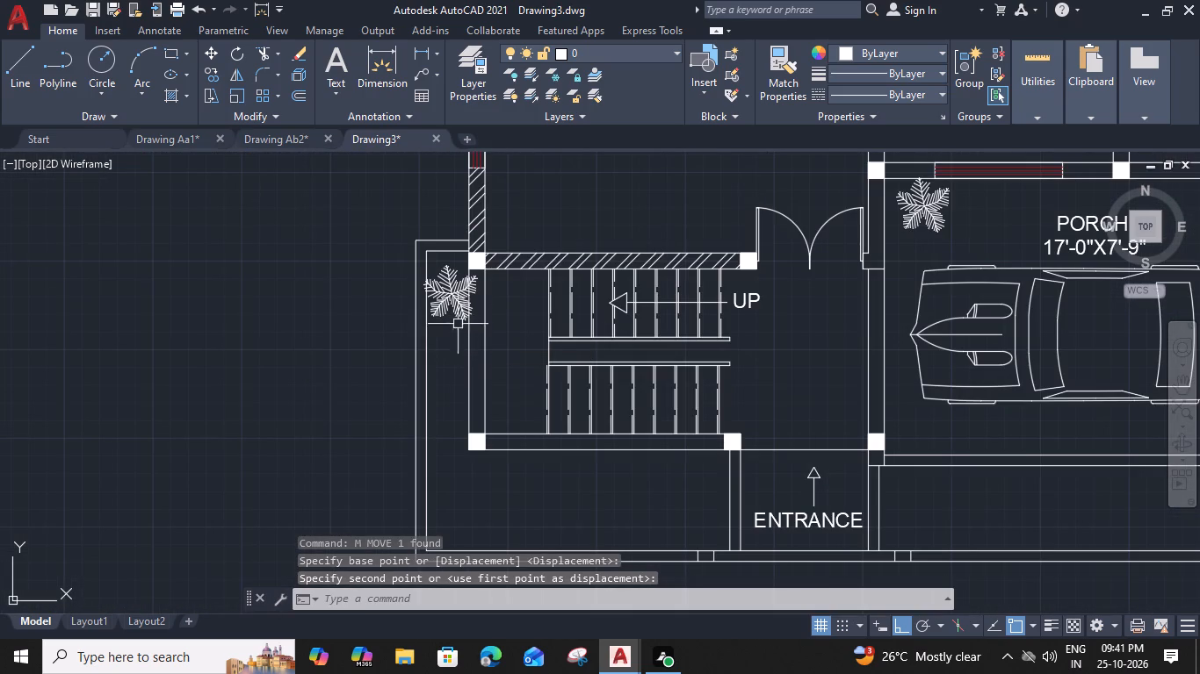
Copy the strip's top tree three times down the planting strip, the first about 2'-3" below and the last near the front corner.
click(445, 300)
text(CO)
key(space)
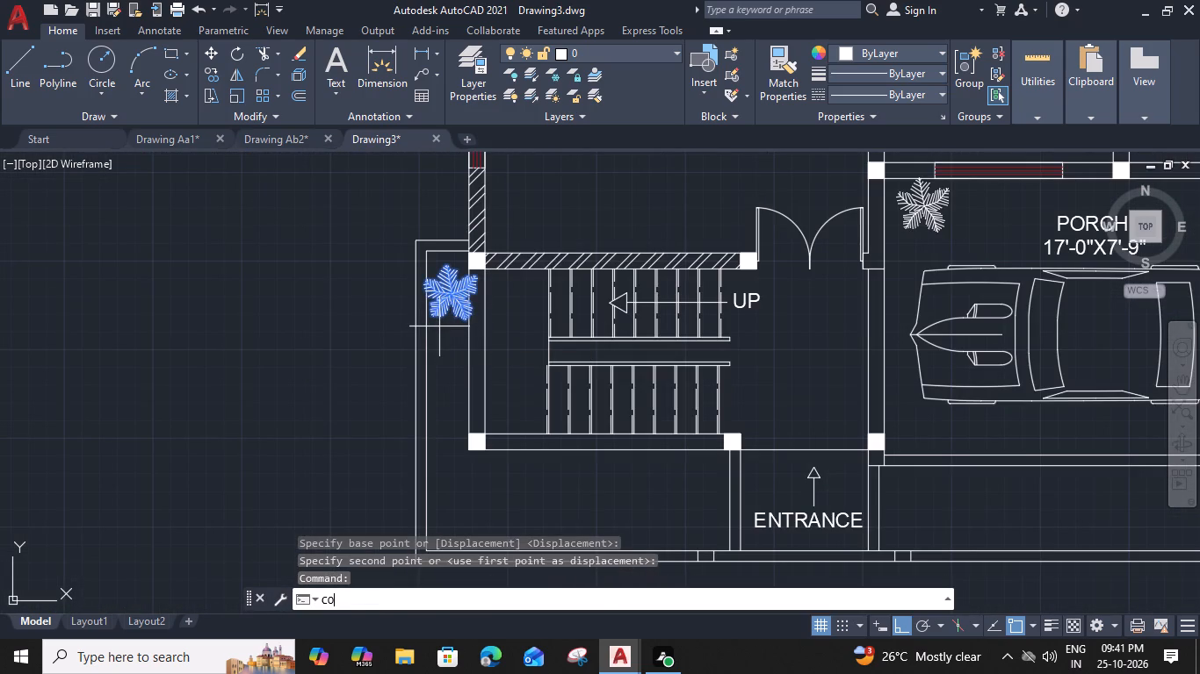
click(433, 315)
click(442, 367)
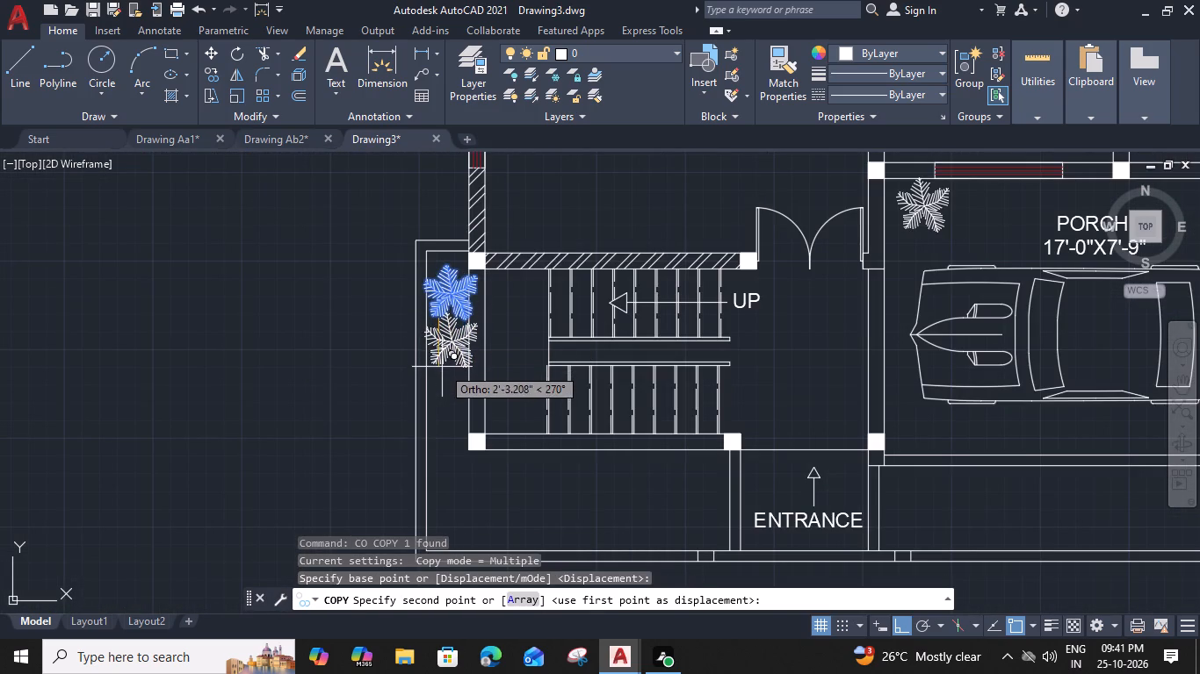
click(432, 467)
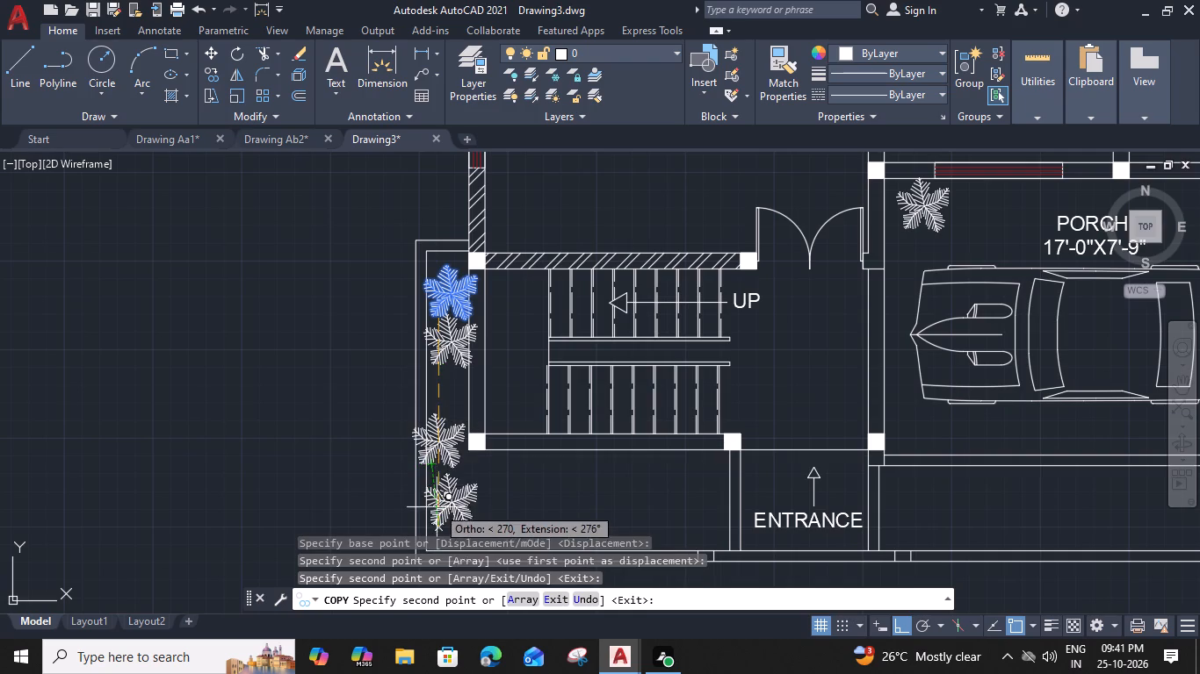
middle_drag(432, 502, 408, 420)
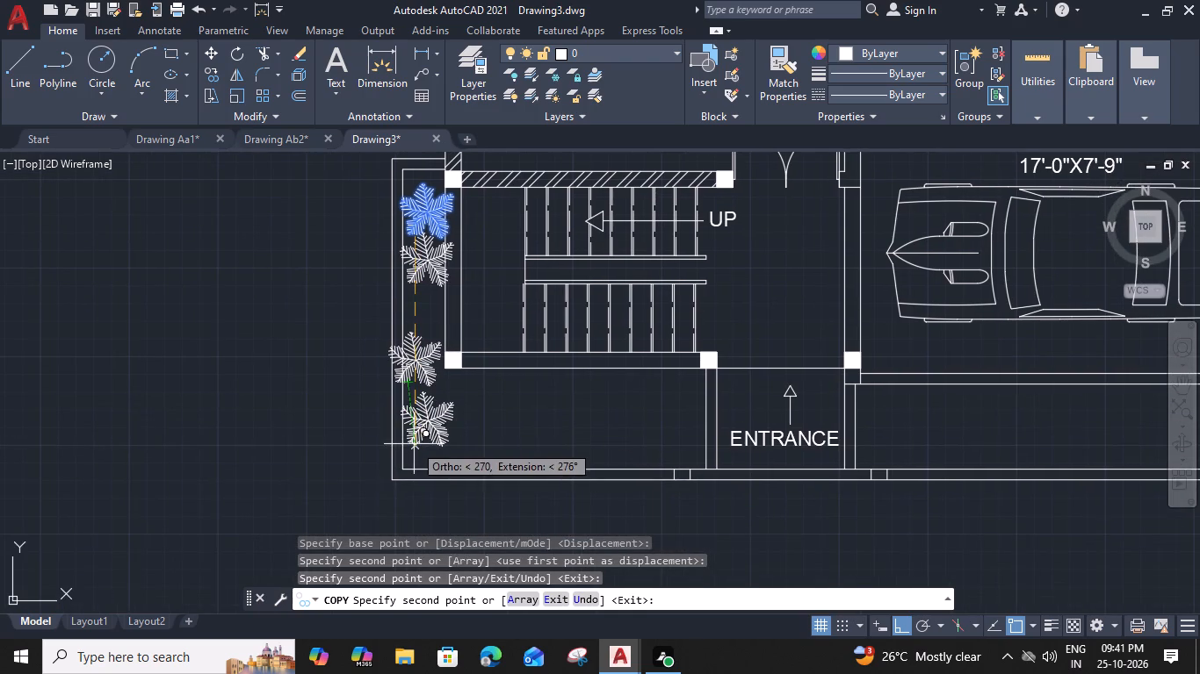
scroll(414, 439, up, 2)
click(416, 437)
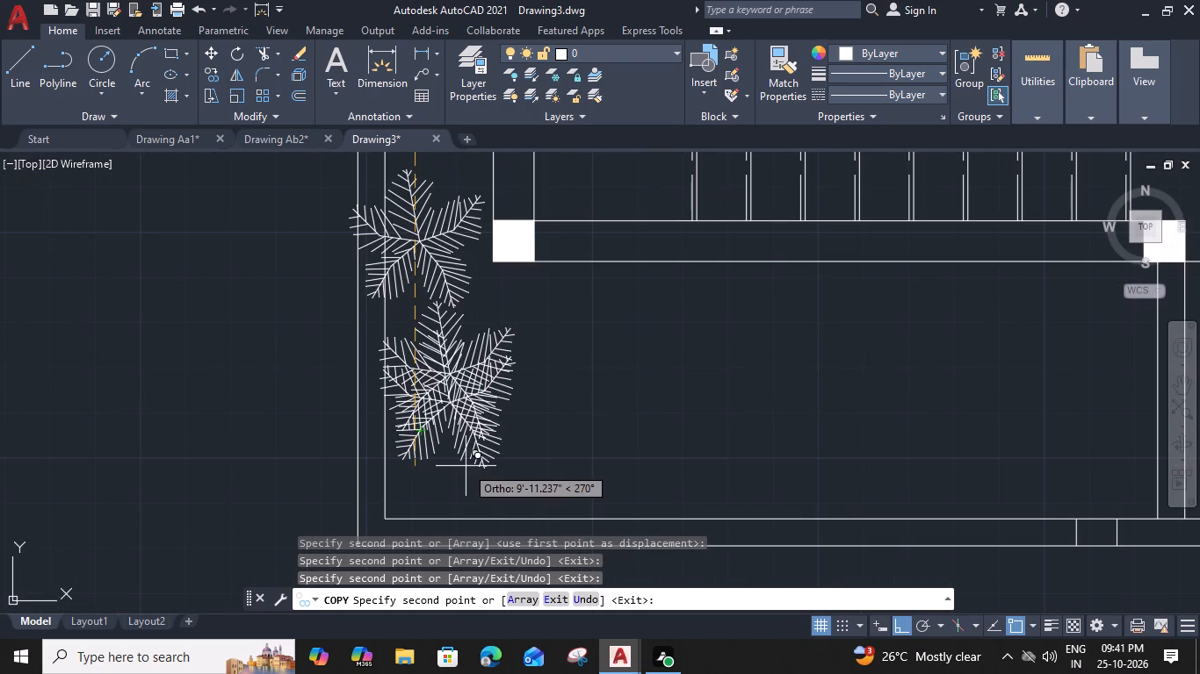
key(Escape)
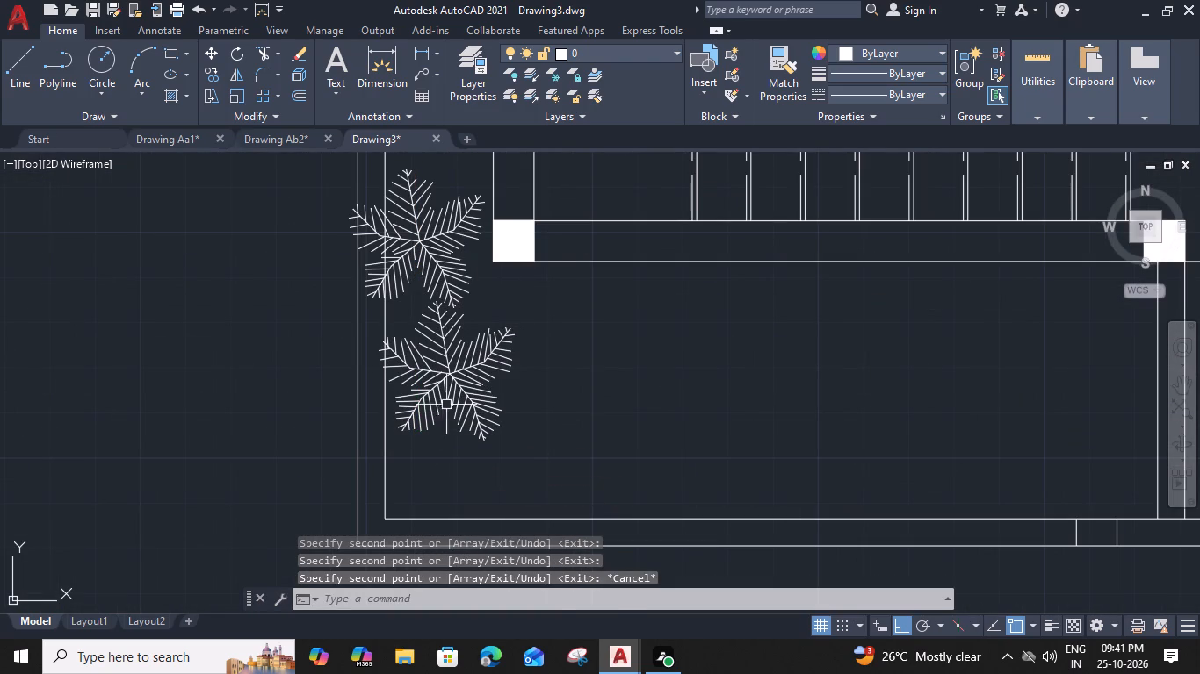
Copy the front corner tree horizontally four times to form a row in front of the staircase up to the entrance.
click(446, 405)
click(399, 386)
text(CO)
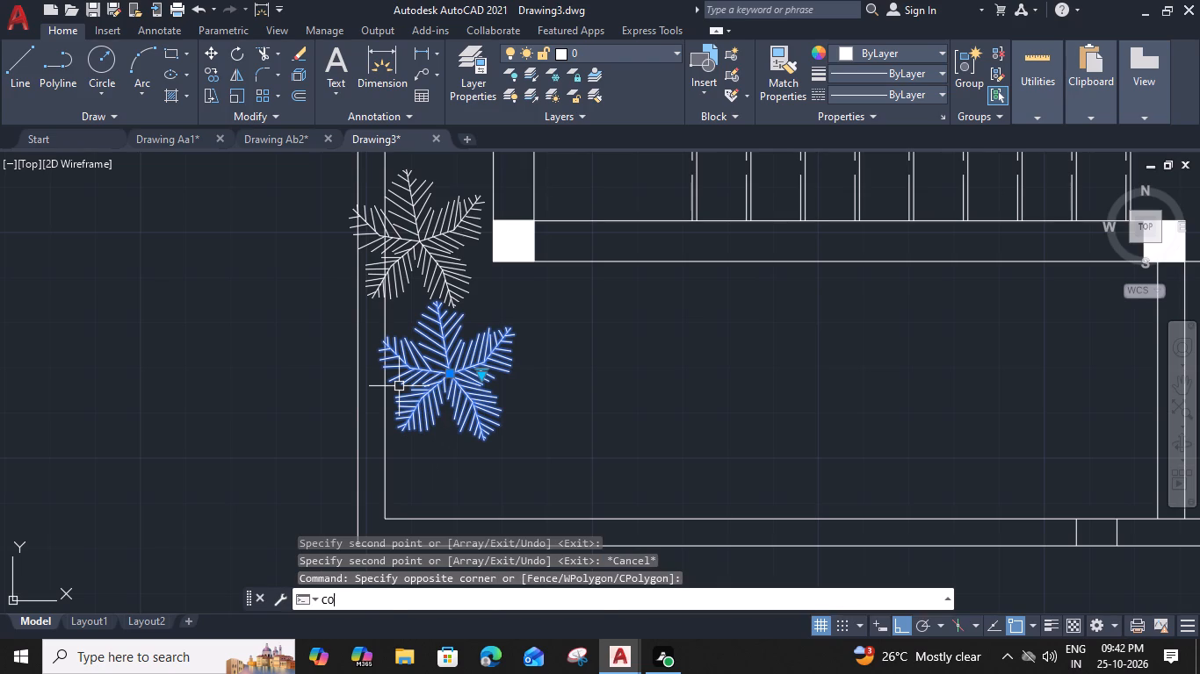
key(space)
click(480, 412)
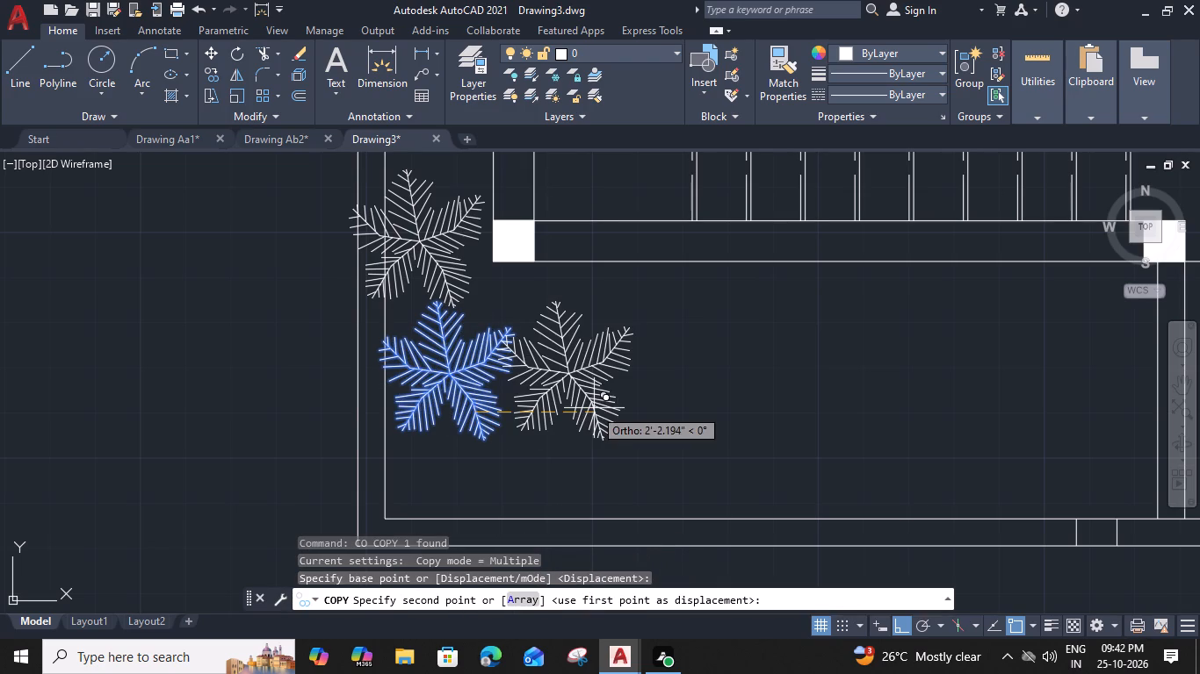
click(614, 411)
click(753, 402)
middle_drag(805, 400, 471, 448)
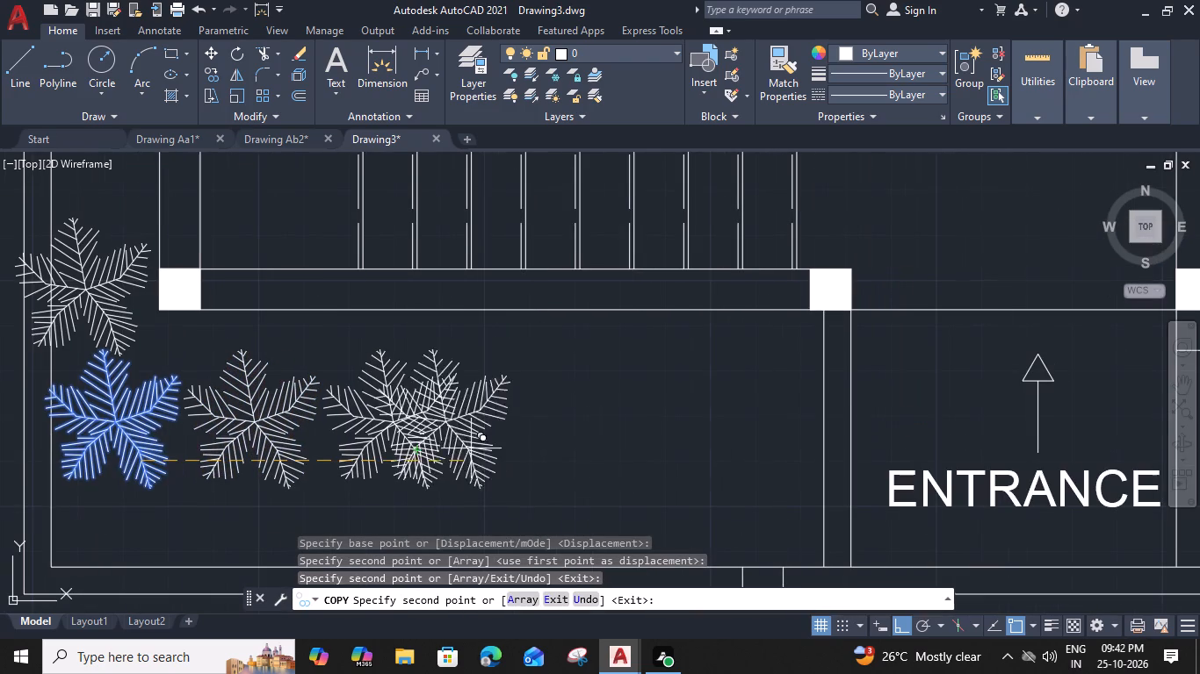
click(553, 452)
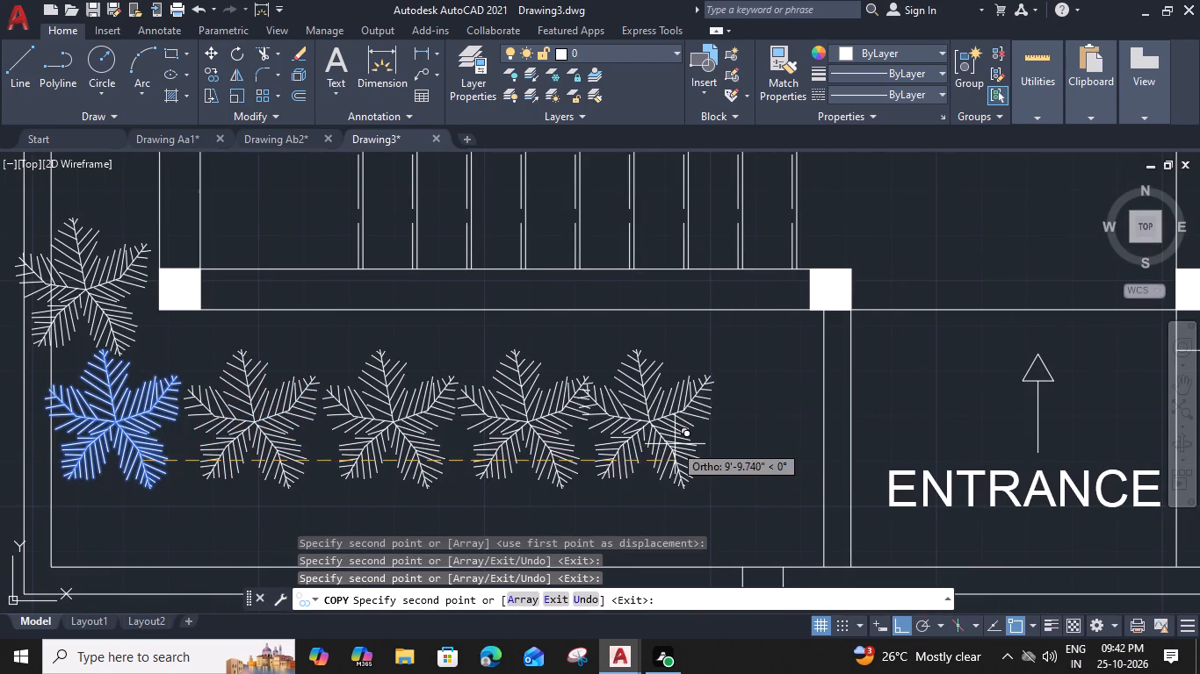
click(705, 447)
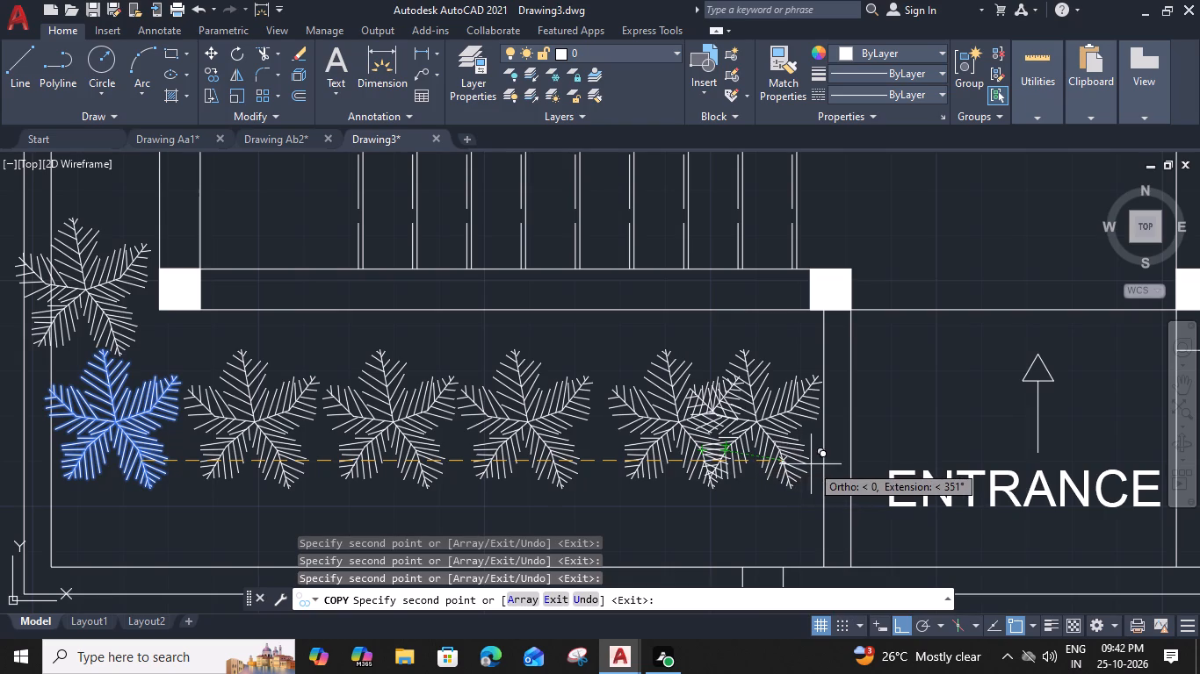
key(Escape)
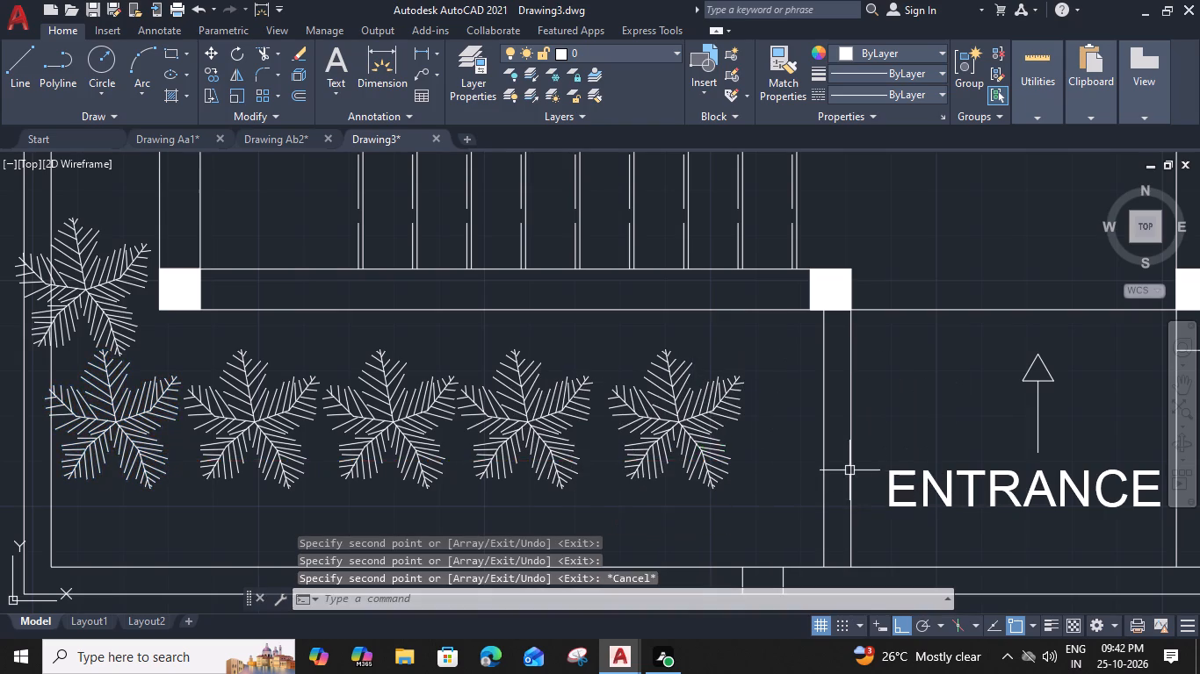
Copy the tree nearest the entrance across it six times to form a row along the strip in front of the porch.
scroll(852, 464, down, 5)
middle_drag(854, 465, 574, 432)
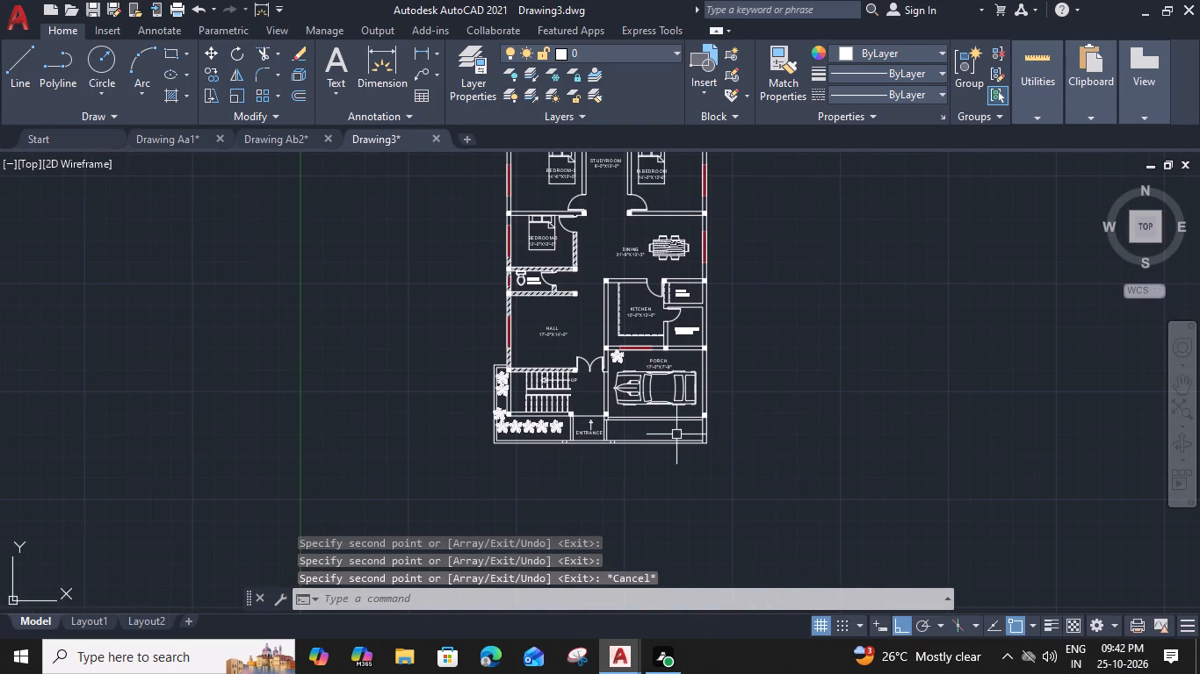
scroll(563, 434, up, 2)
click(553, 428)
text(CO)
key(space)
click(562, 432)
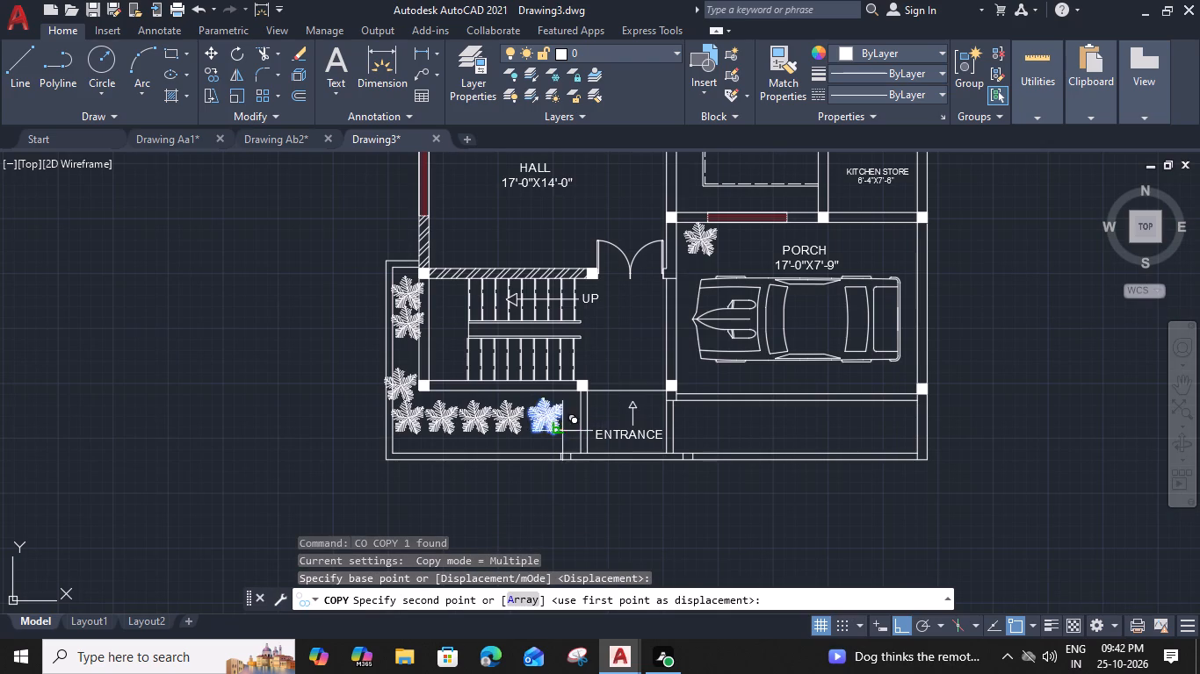
click(708, 434)
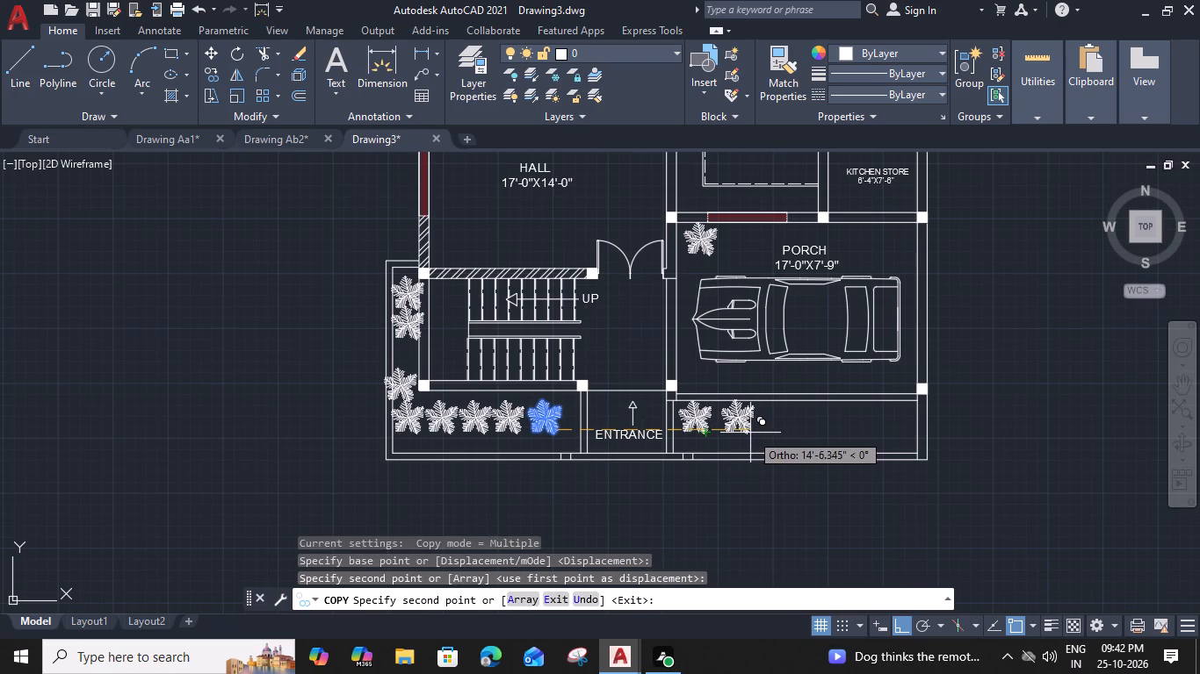
click(743, 433)
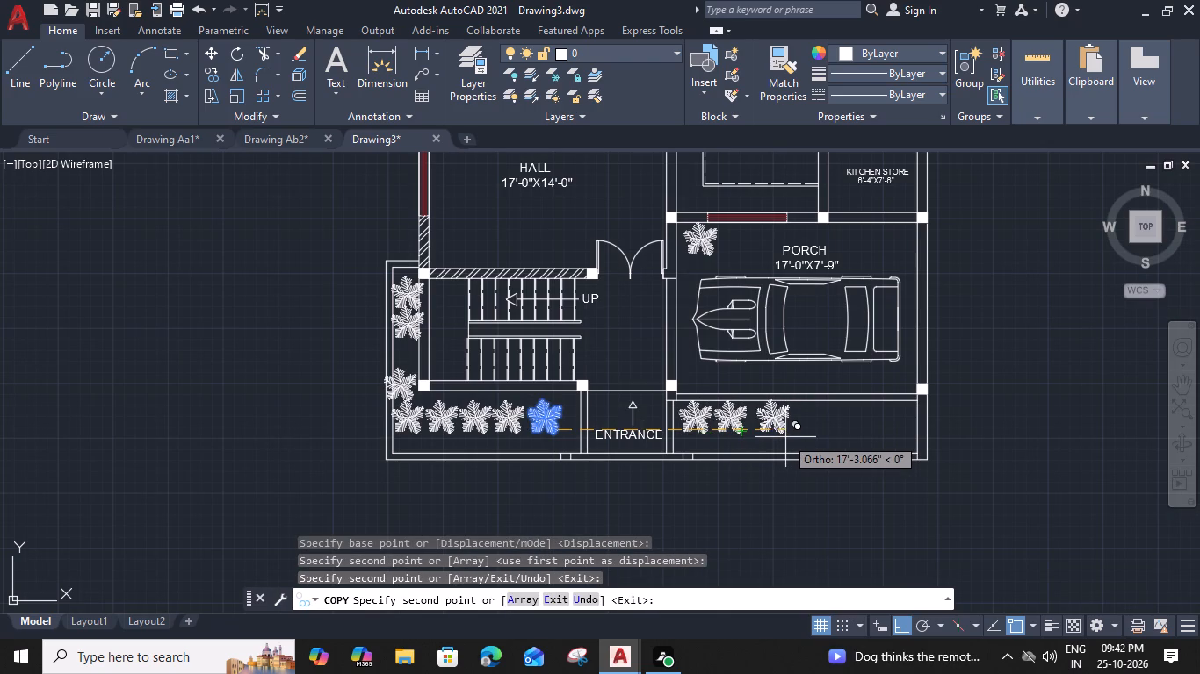
click(783, 436)
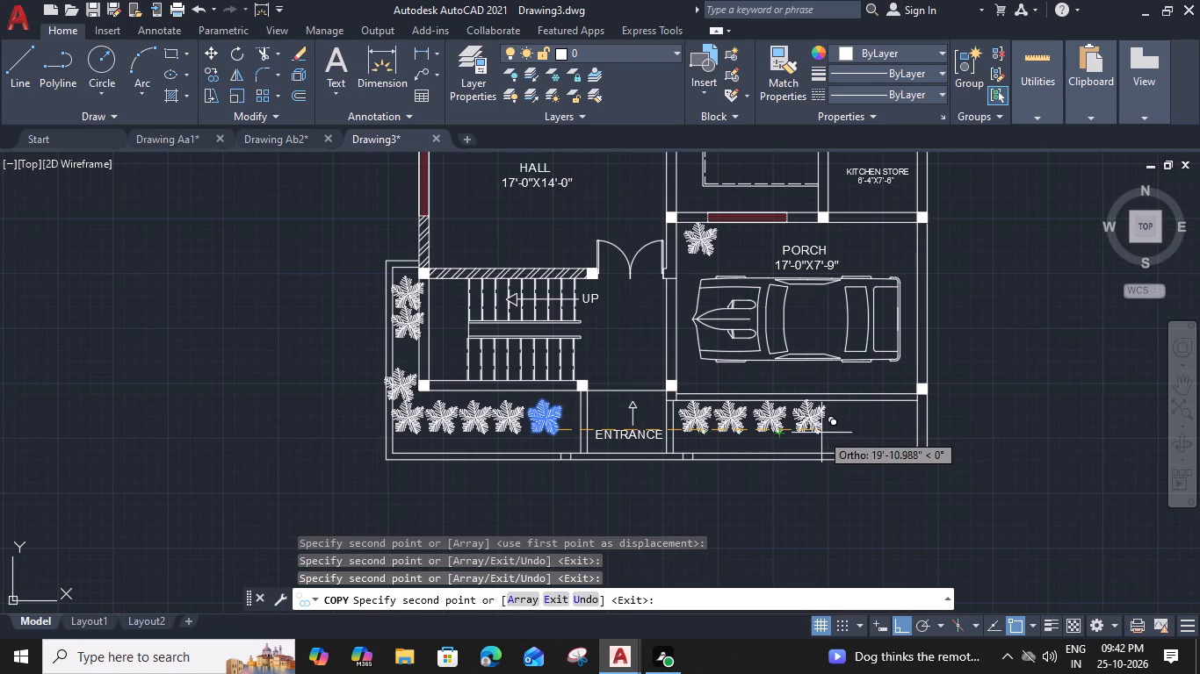
click(820, 433)
click(855, 434)
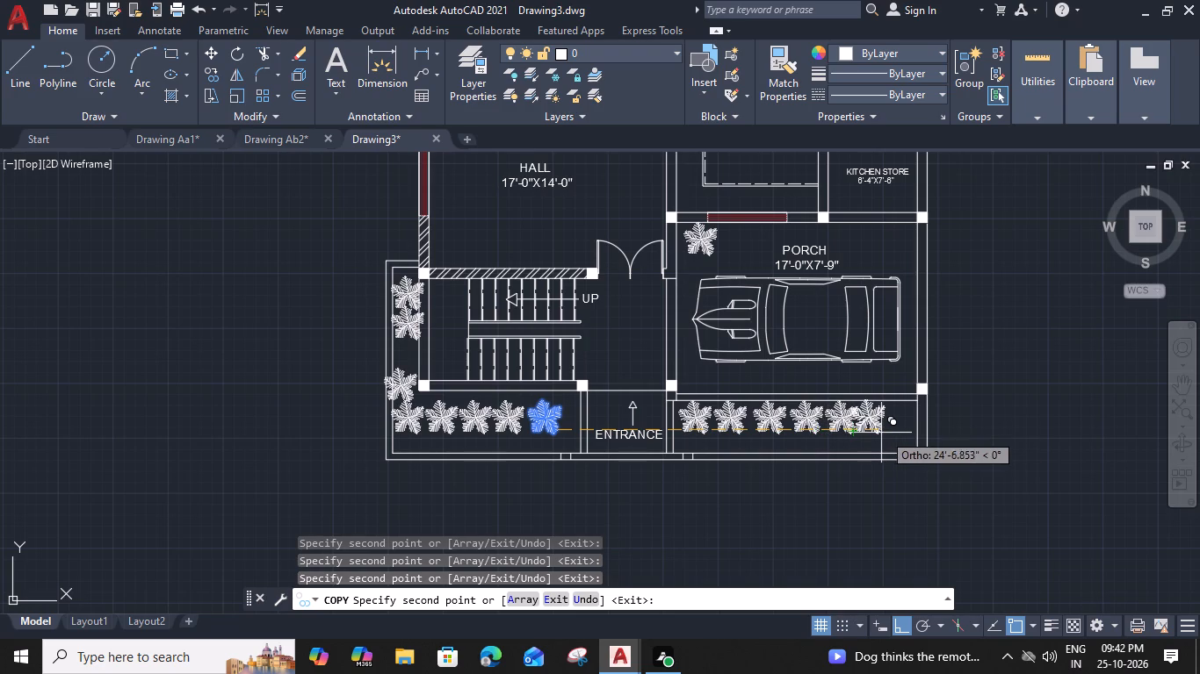
click(896, 434)
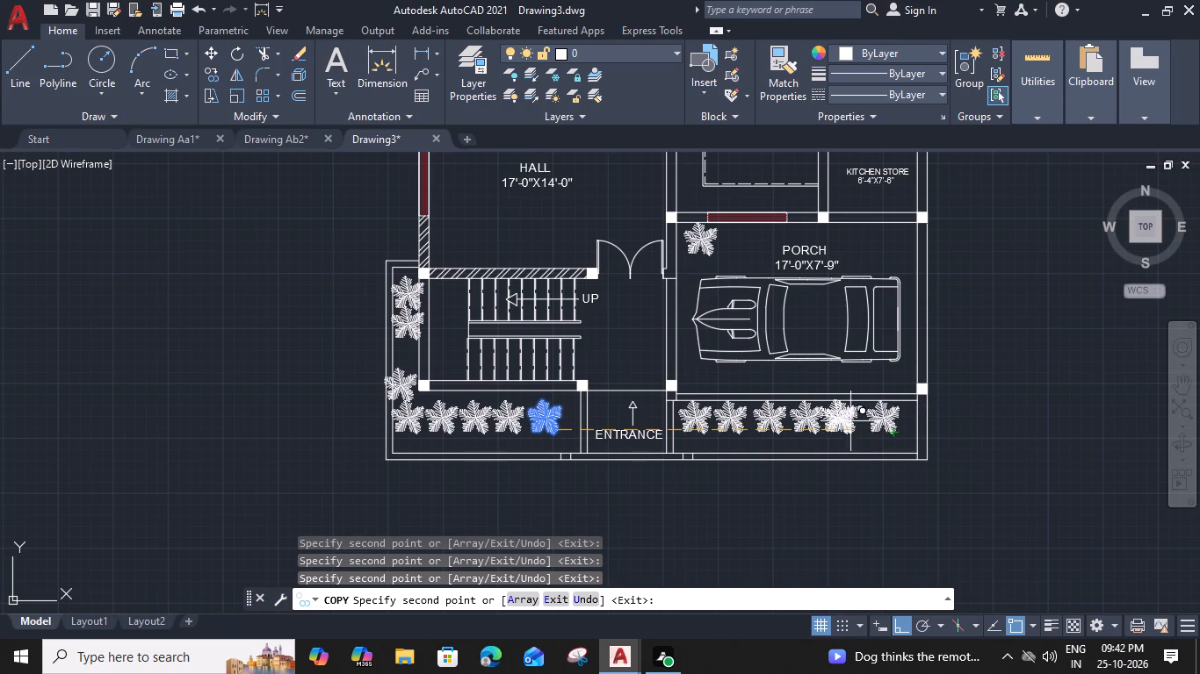
scroll(697, 396, up, 1)
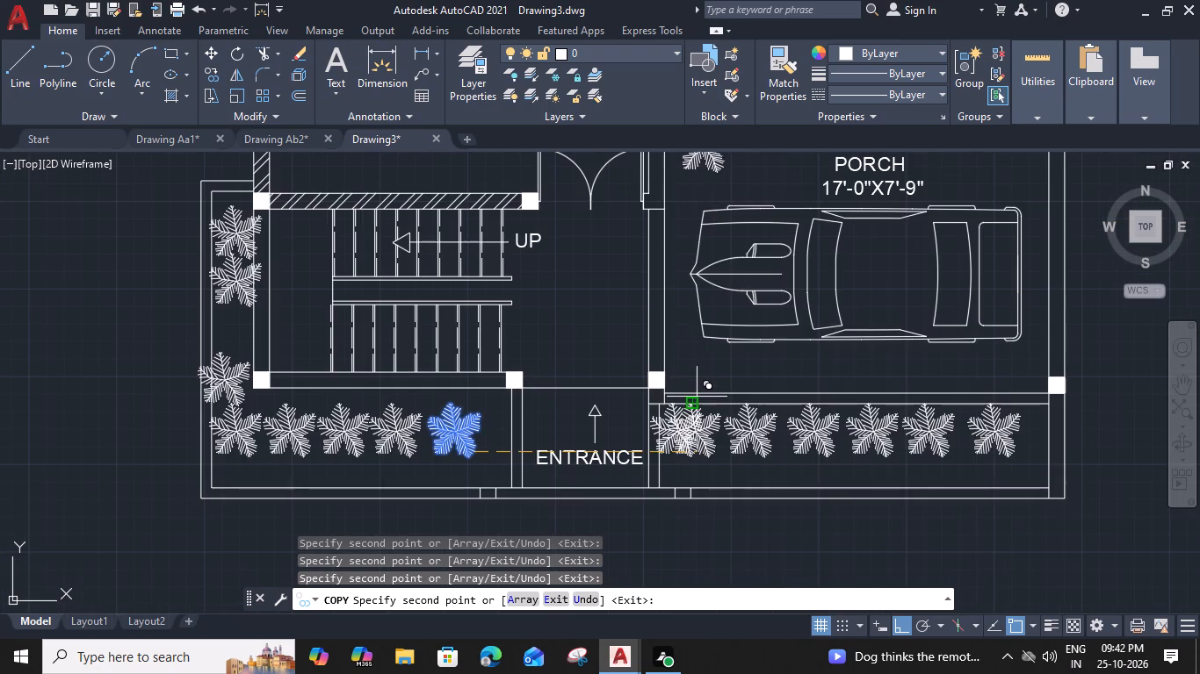
click(697, 397)
key(Escape)
Move the tree off the porch's front column, about 1'-5" sideways and about 0'-8" up, into the porch's front corner beside the entrance.
click(693, 381)
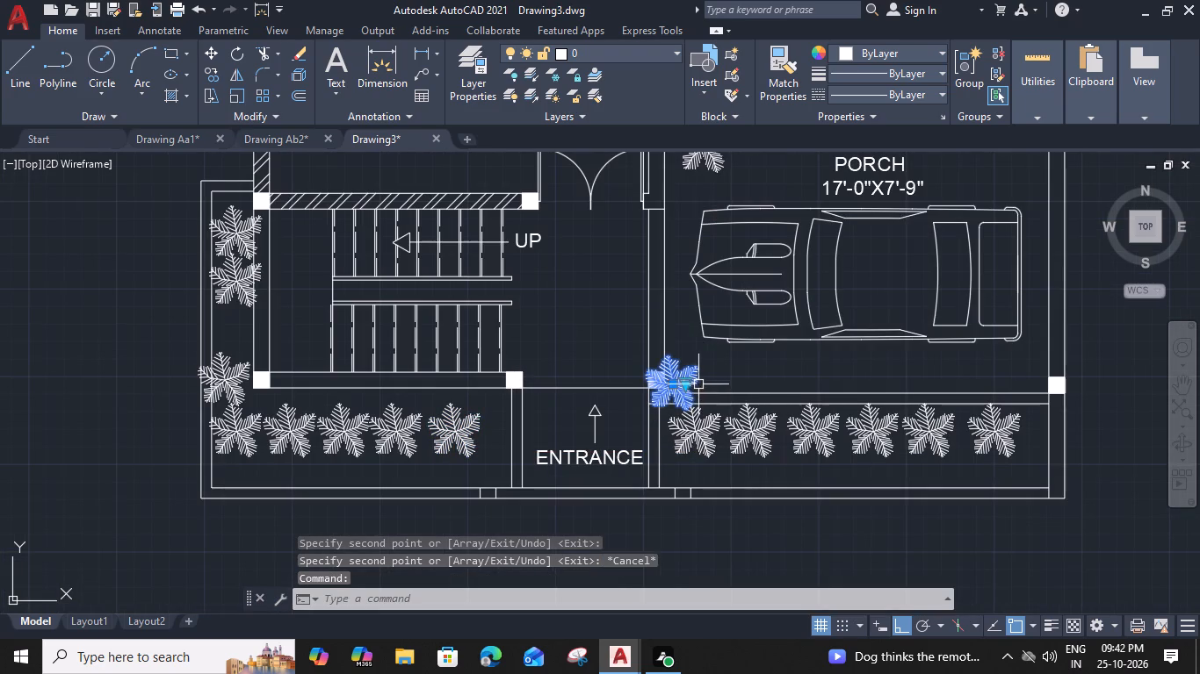
text(M)
key(space)
scroll(699, 384, up, 2)
click(699, 362)
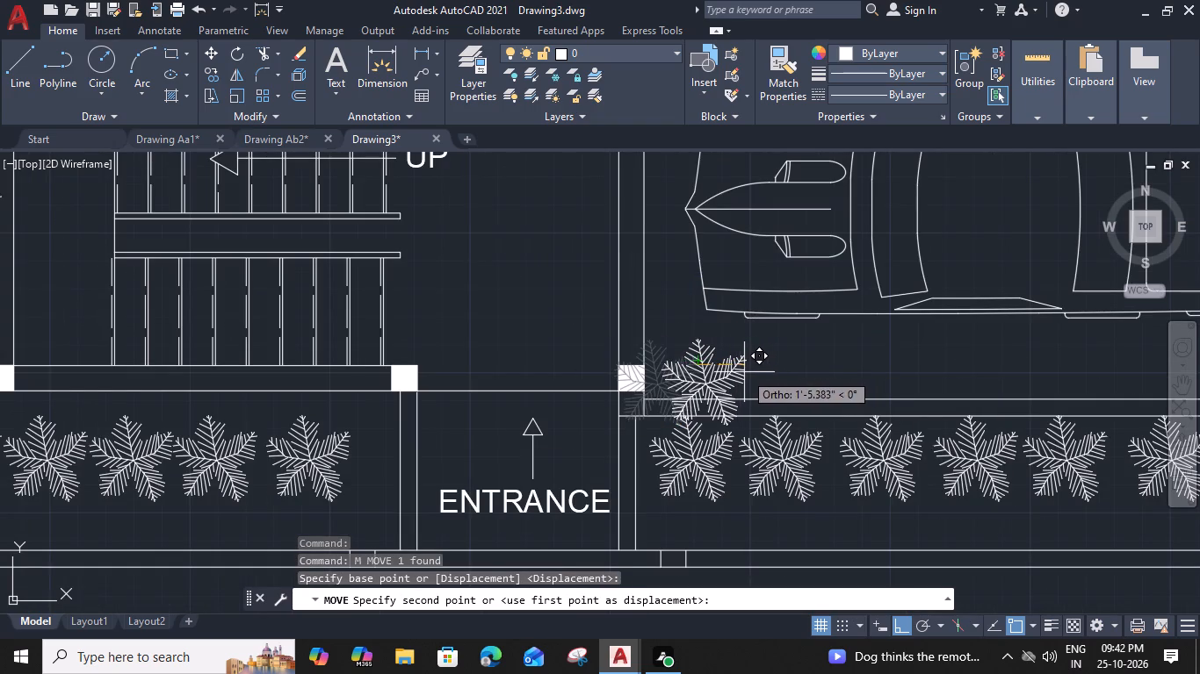
click(741, 373)
click(700, 363)
text(M)
key(space)
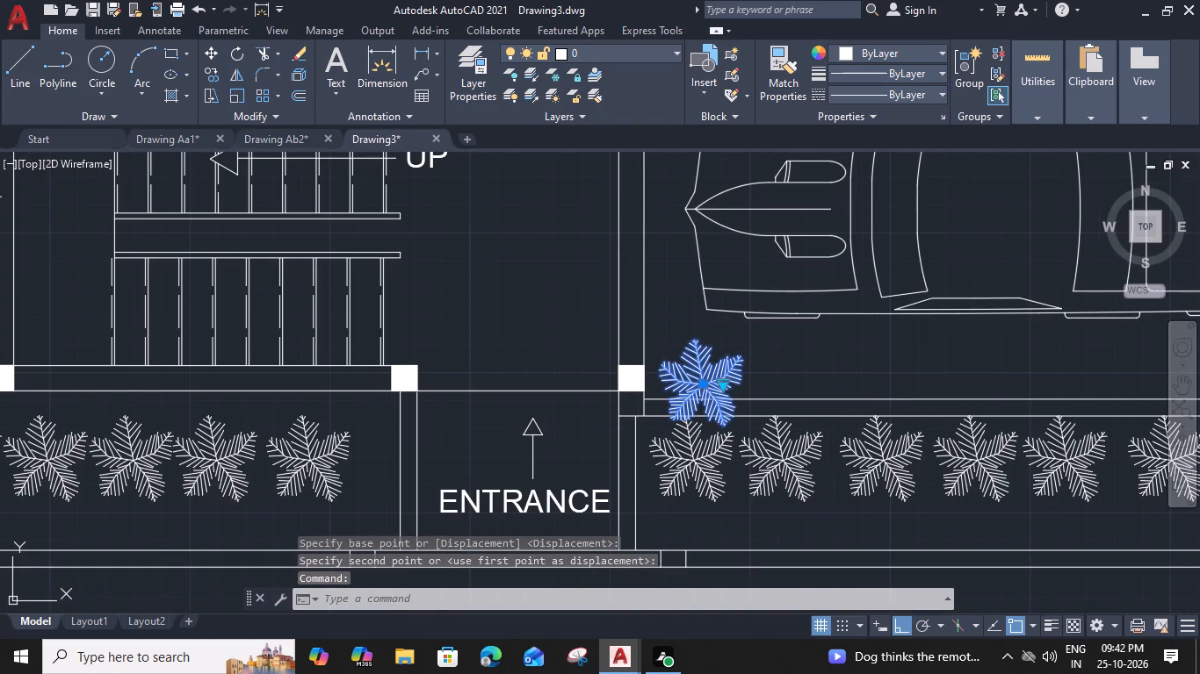
scroll(698, 340, up, 2)
click(698, 340)
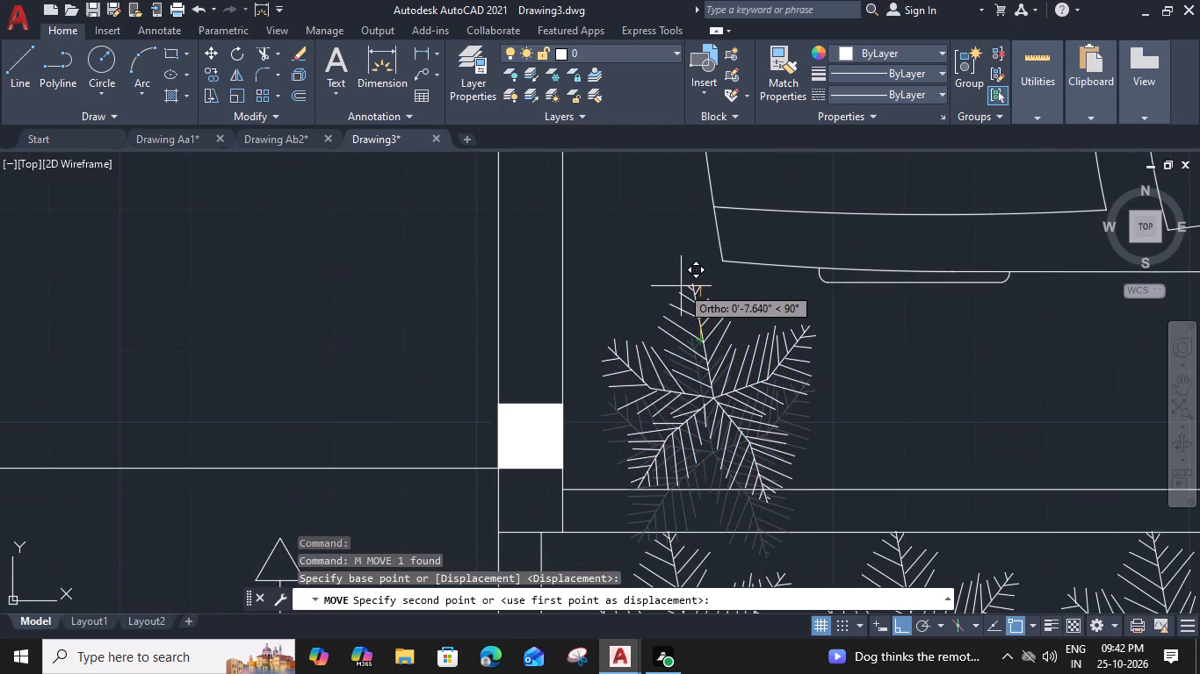
click(681, 286)
Copy that front corner tree horizontally about 15' to the porch's opposite front corner, behind the car.
scroll(698, 326, down, 4)
click(704, 330)
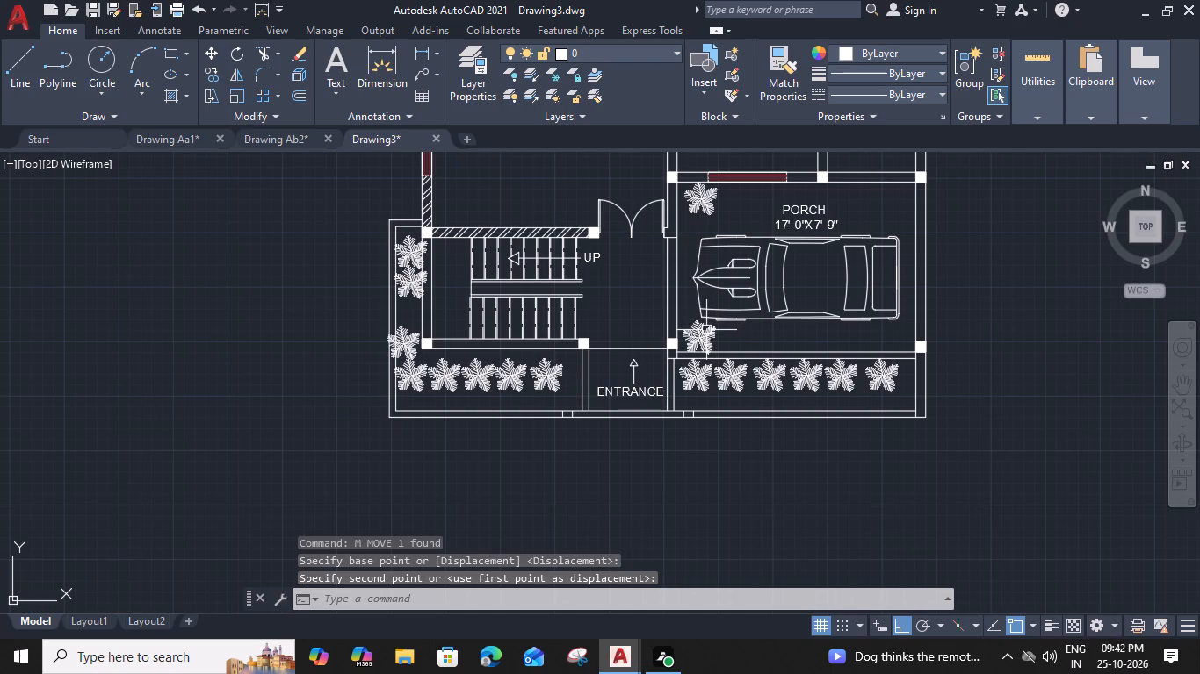
text(CO)
key(space)
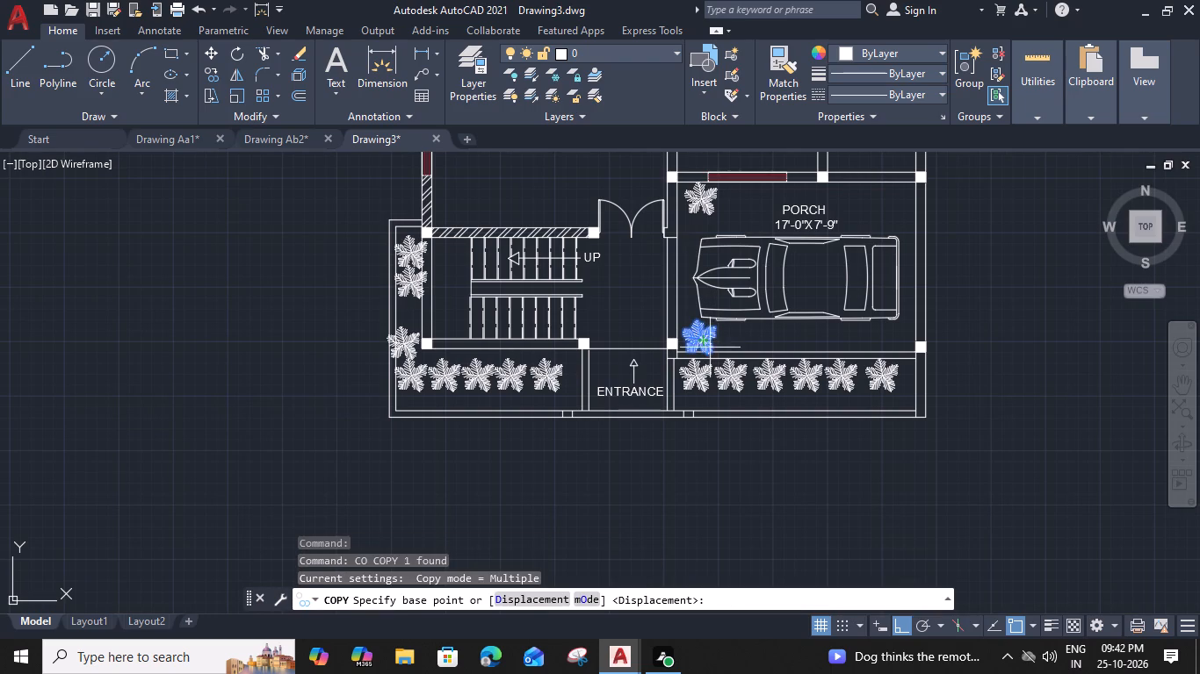
click(712, 350)
scroll(895, 345, up, 3)
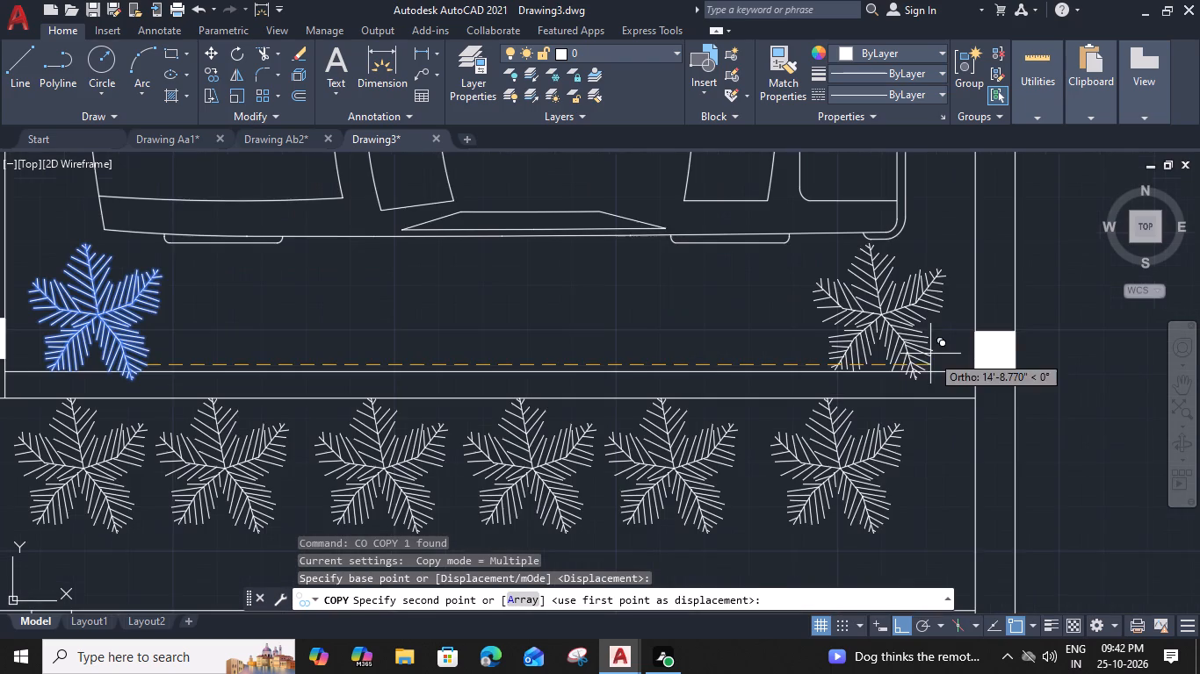
click(953, 359)
key(Escape)
Copy the tree beside the porch's rear window horizontally about 14'-9" to the opposite rear corner of the porch.
scroll(880, 315, down, 1)
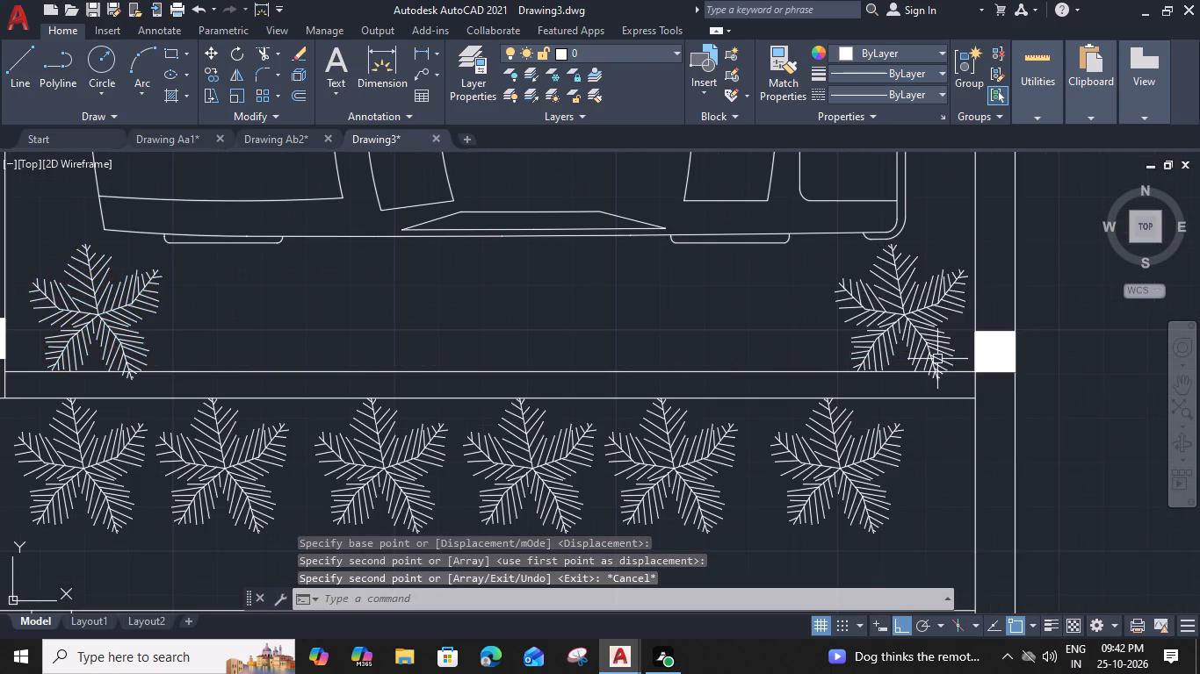
scroll(937, 359, down, 2)
middle_drag(810, 318, 562, 460)
click(437, 322)
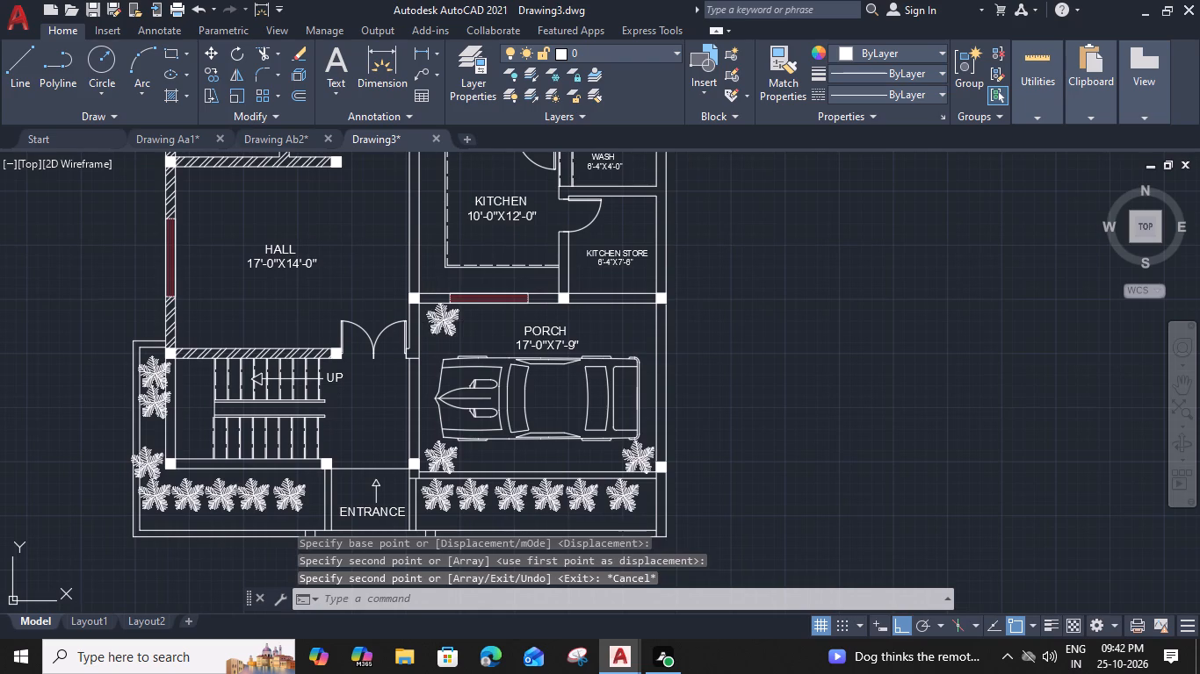
text(CO)
key(space)
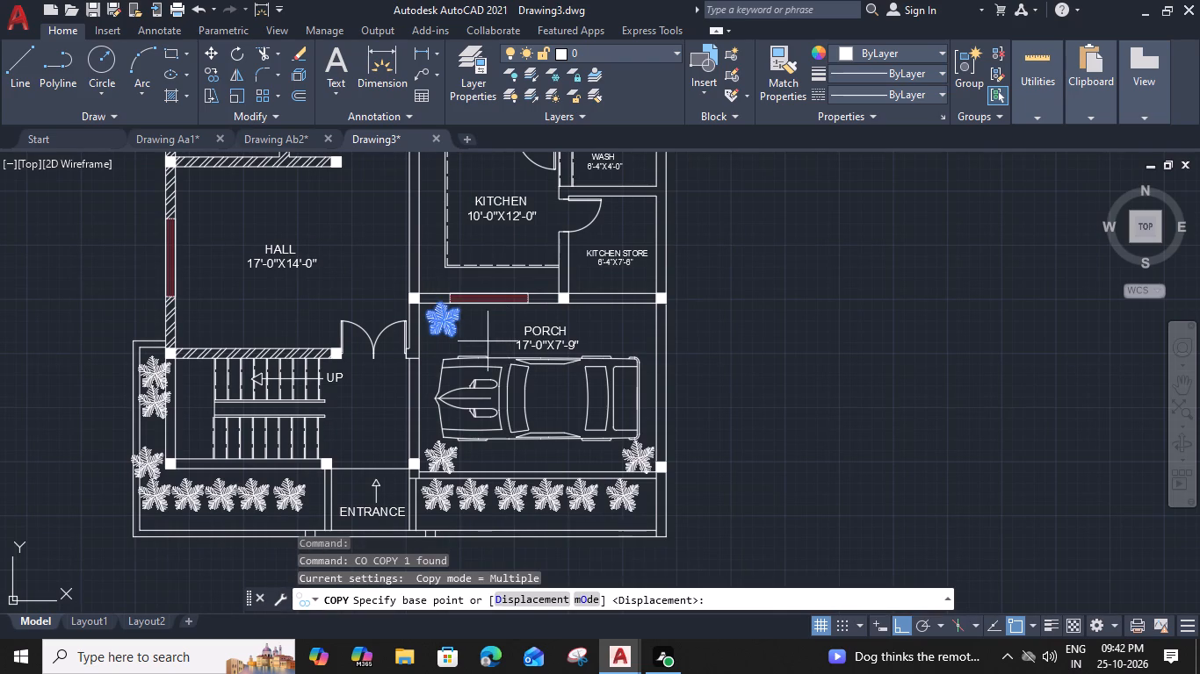
click(454, 334)
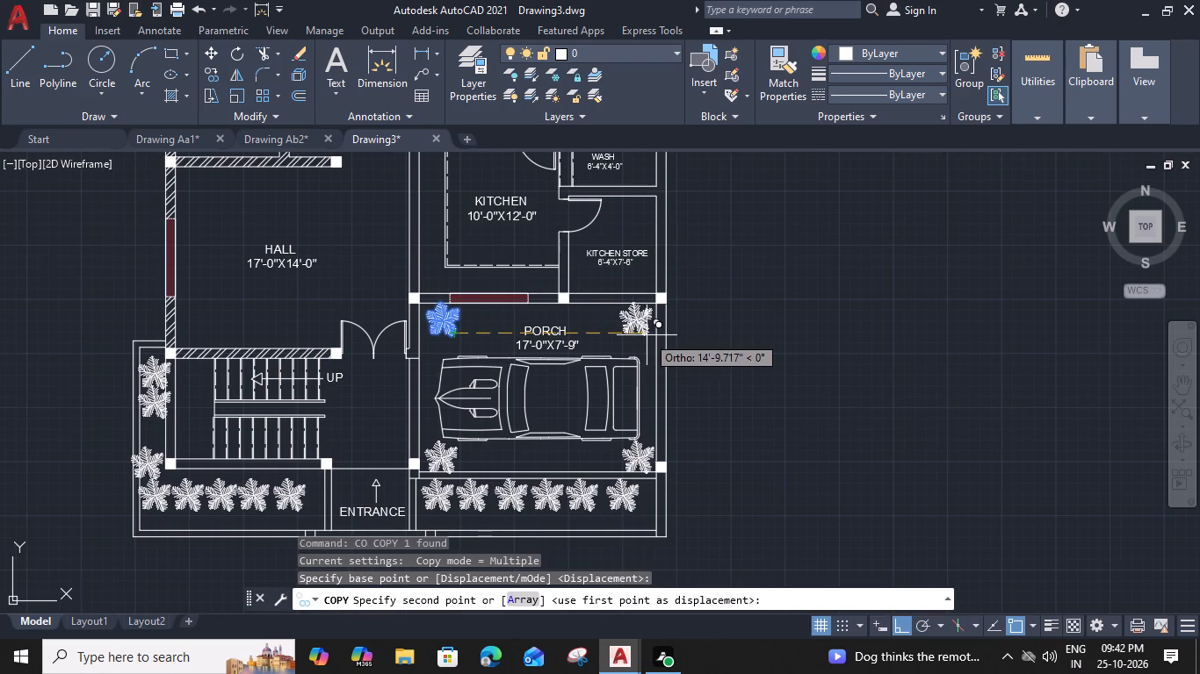
click(646, 334)
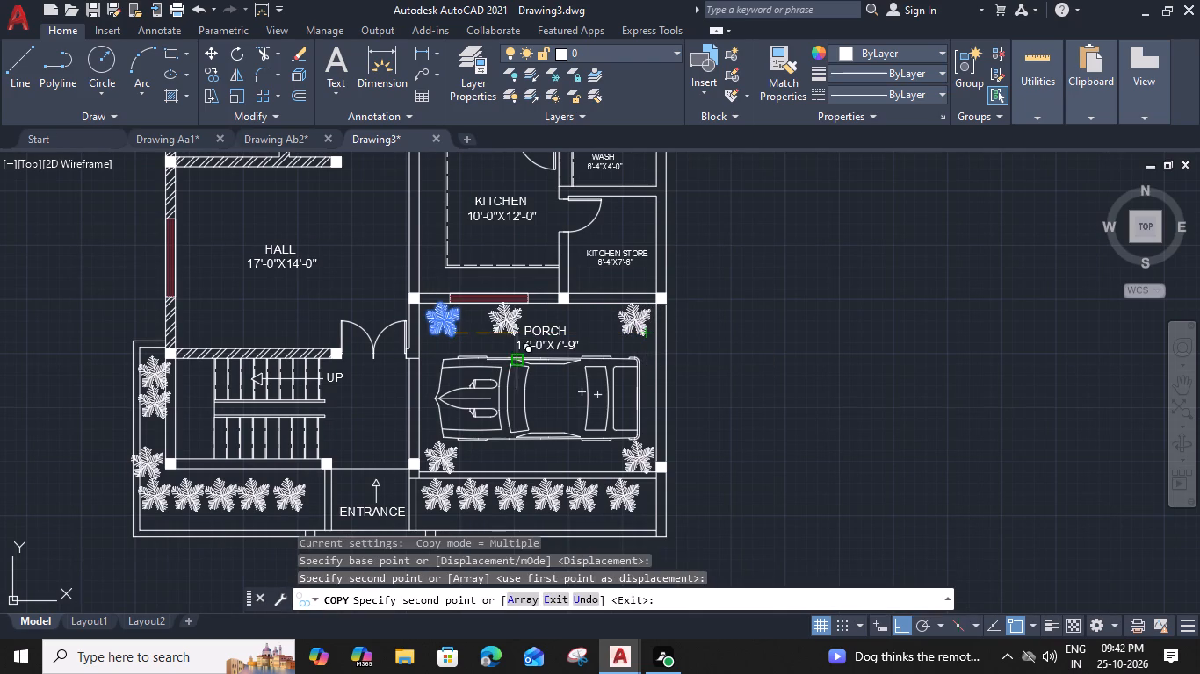
key(Escape)
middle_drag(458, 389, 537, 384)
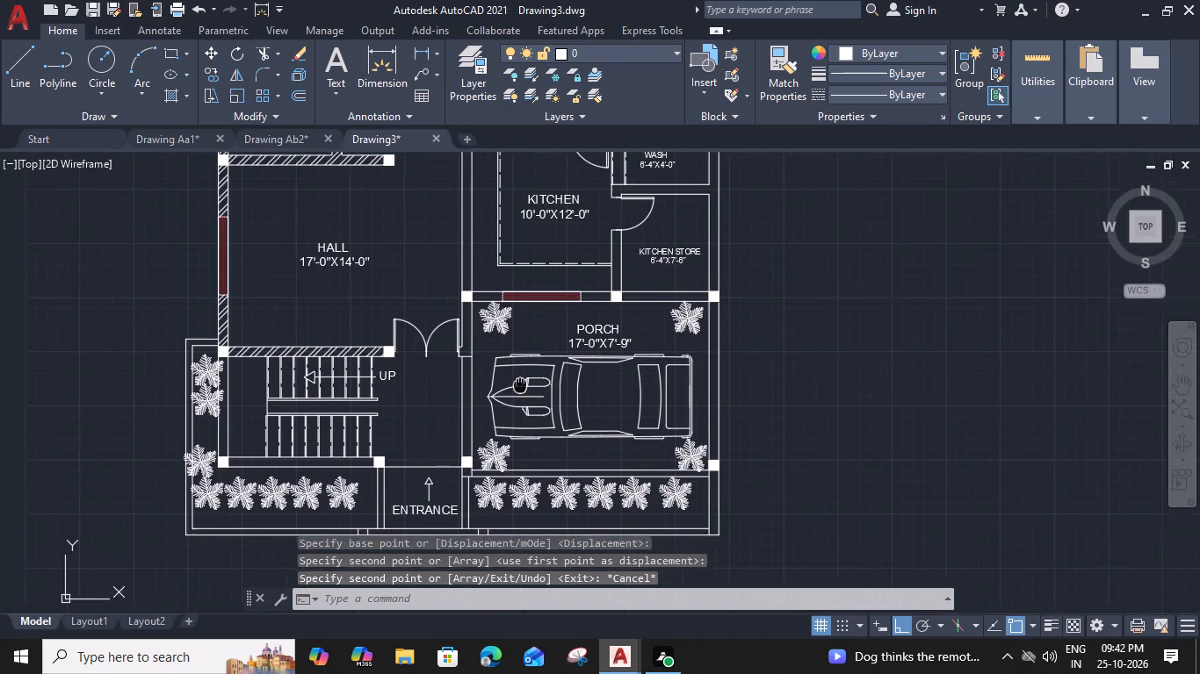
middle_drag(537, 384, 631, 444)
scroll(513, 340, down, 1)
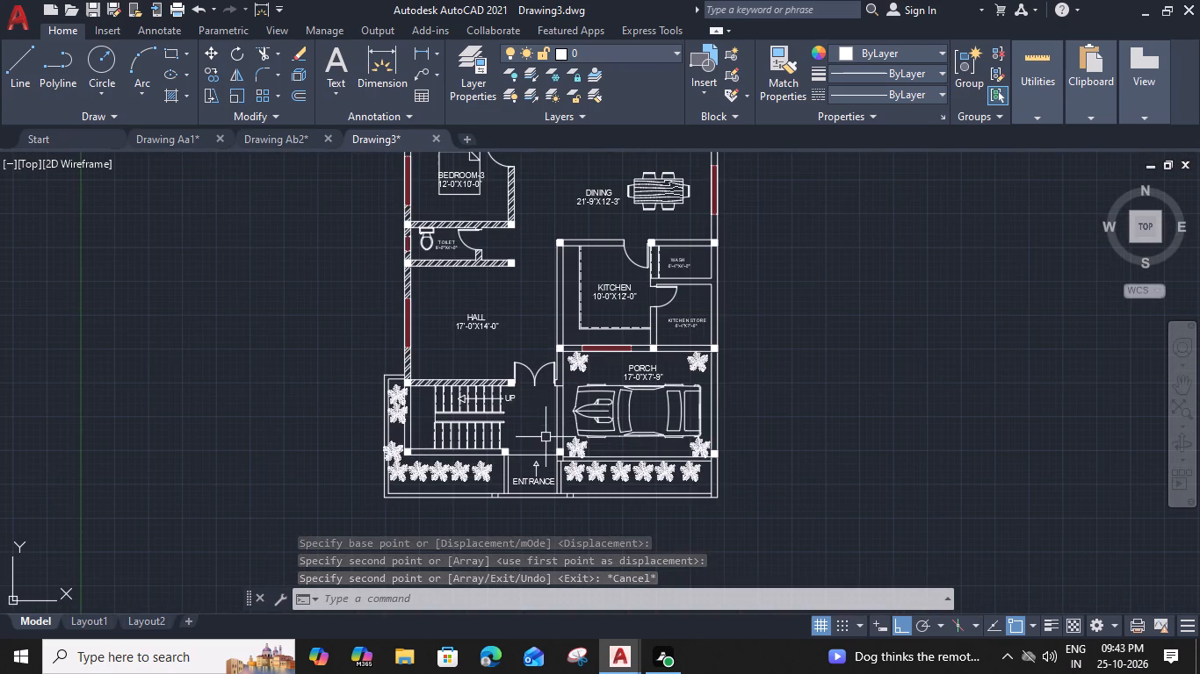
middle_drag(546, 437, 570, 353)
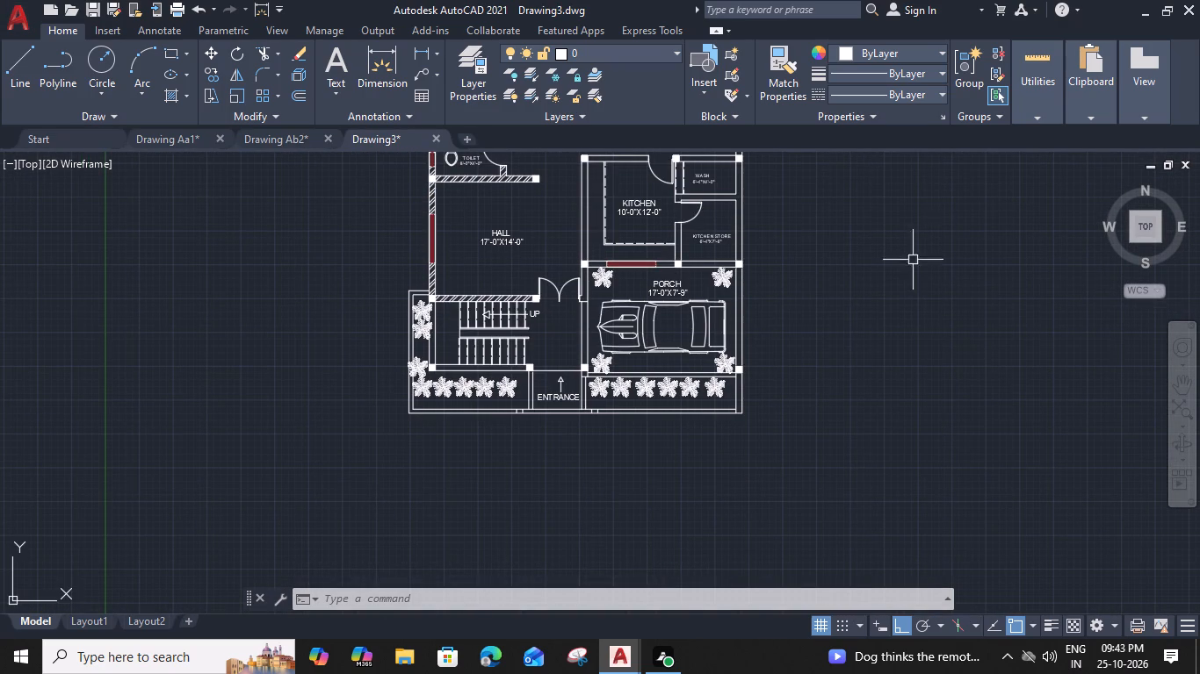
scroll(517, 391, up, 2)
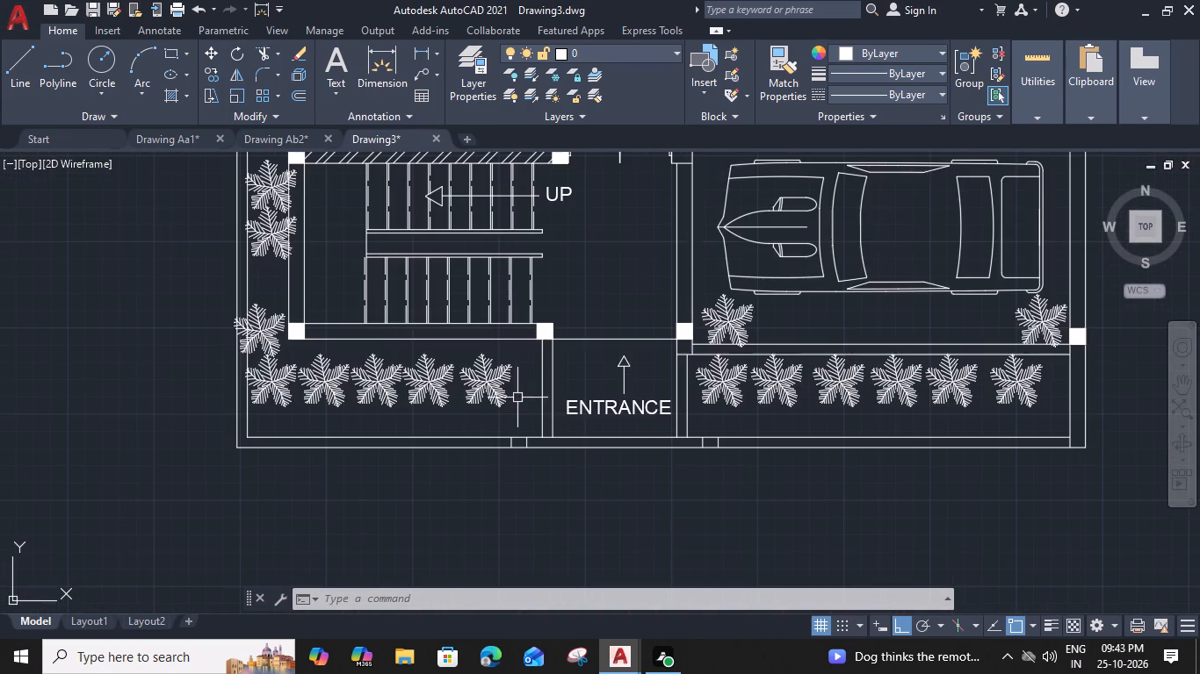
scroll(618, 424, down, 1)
Offset the entrance threshold line outward four times at 1' spacing to form entrance steps towards the boundary wall.
scroll(605, 361, up, 1)
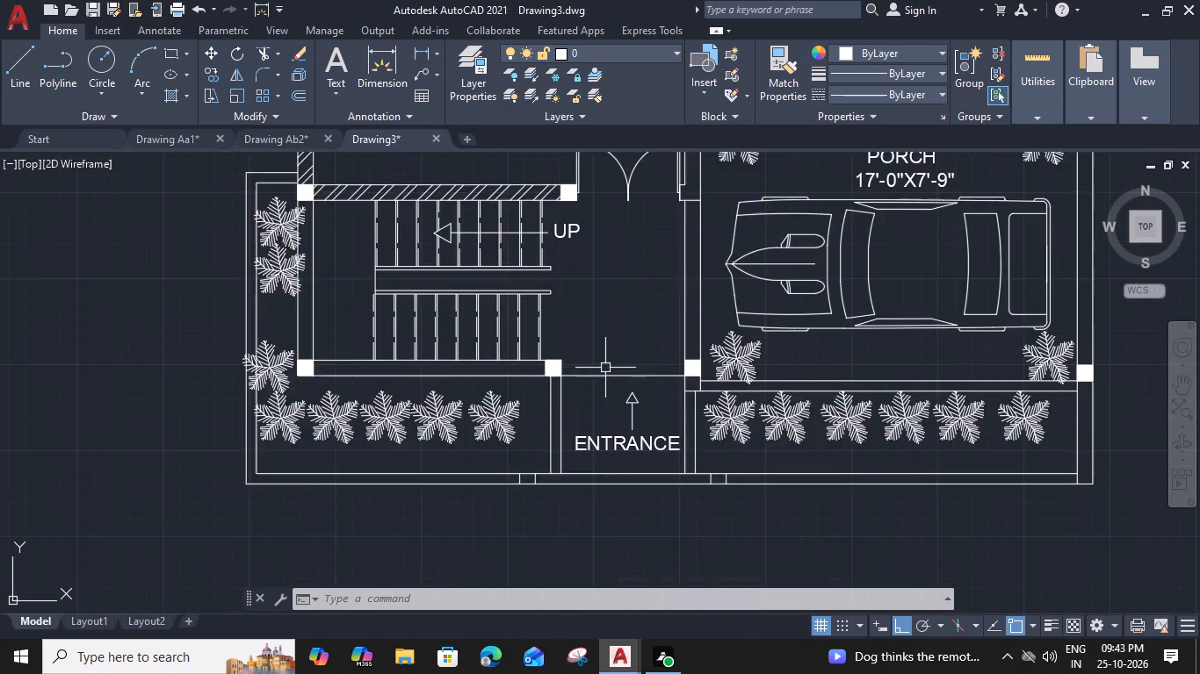
scroll(605, 369, up, 1)
click(620, 376)
key(o)
key(space)
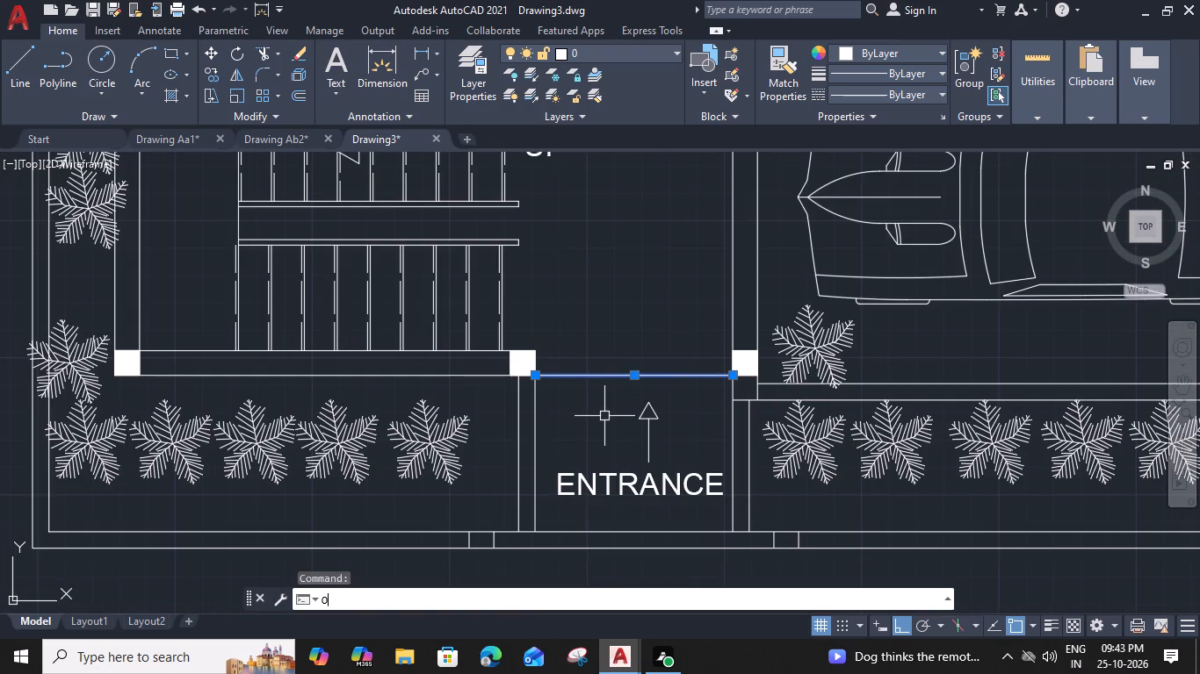
text(1)
key(shift+quotedbl)
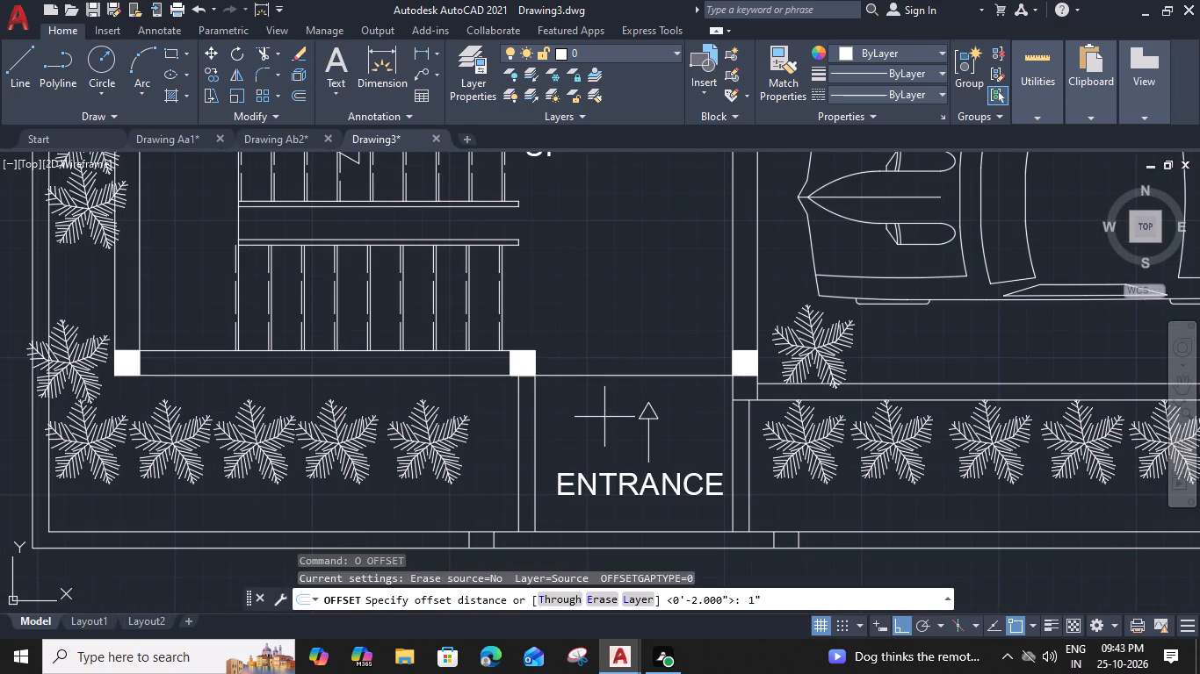
key(BackSpace)
key(apostrophe)
key(Return)
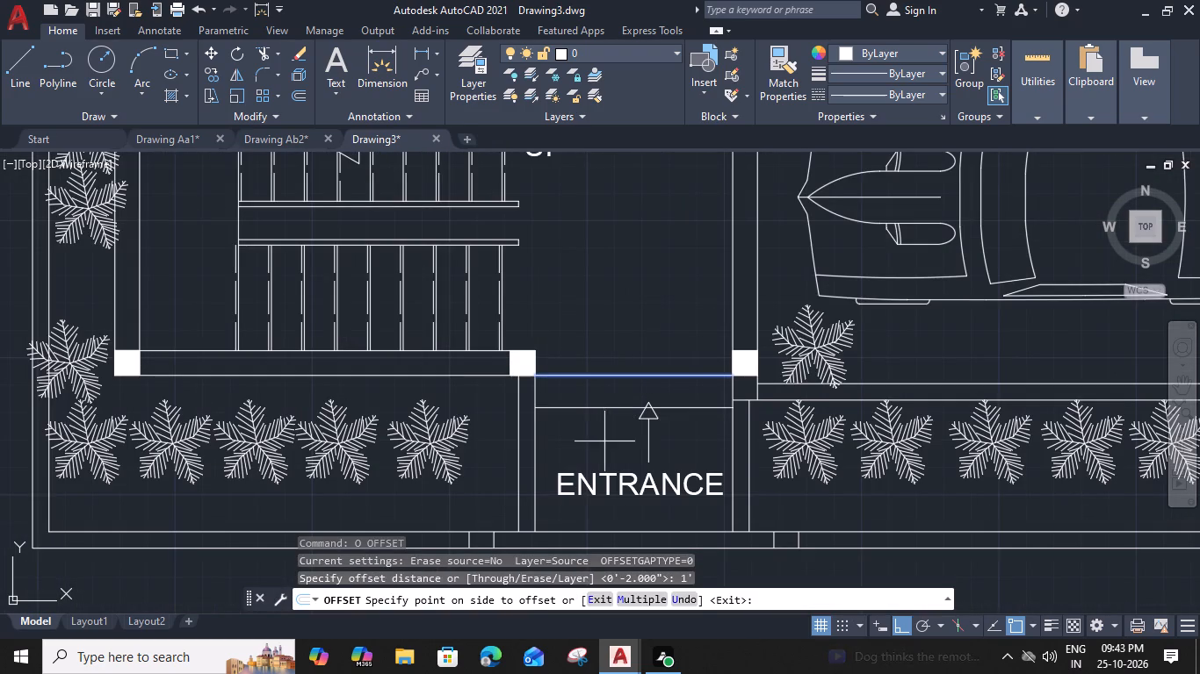
click(604, 442)
click(609, 411)
click(610, 459)
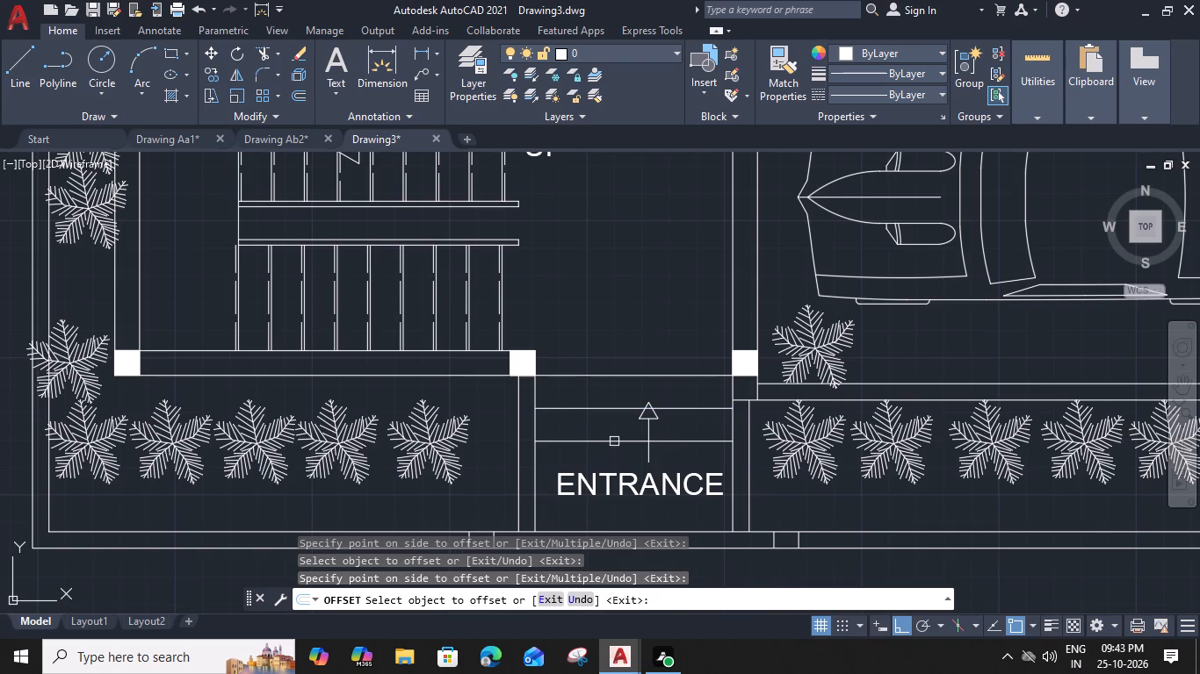
click(614, 441)
click(614, 456)
middle_drag(595, 503, 603, 454)
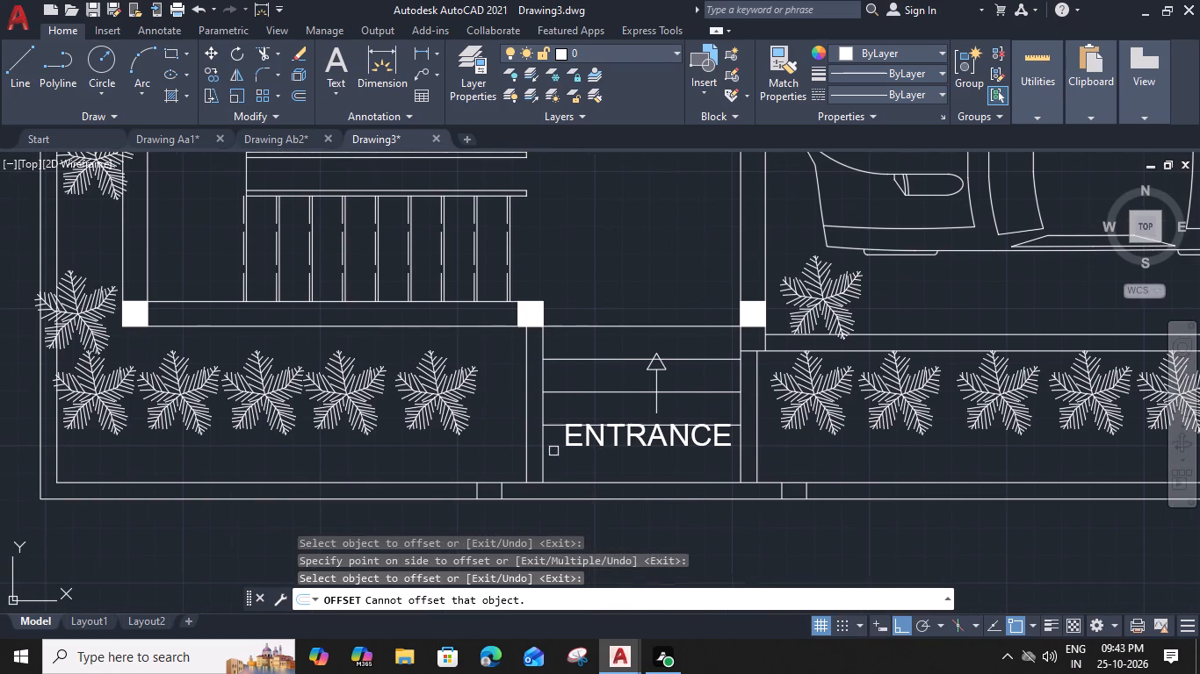
click(555, 422)
click(554, 475)
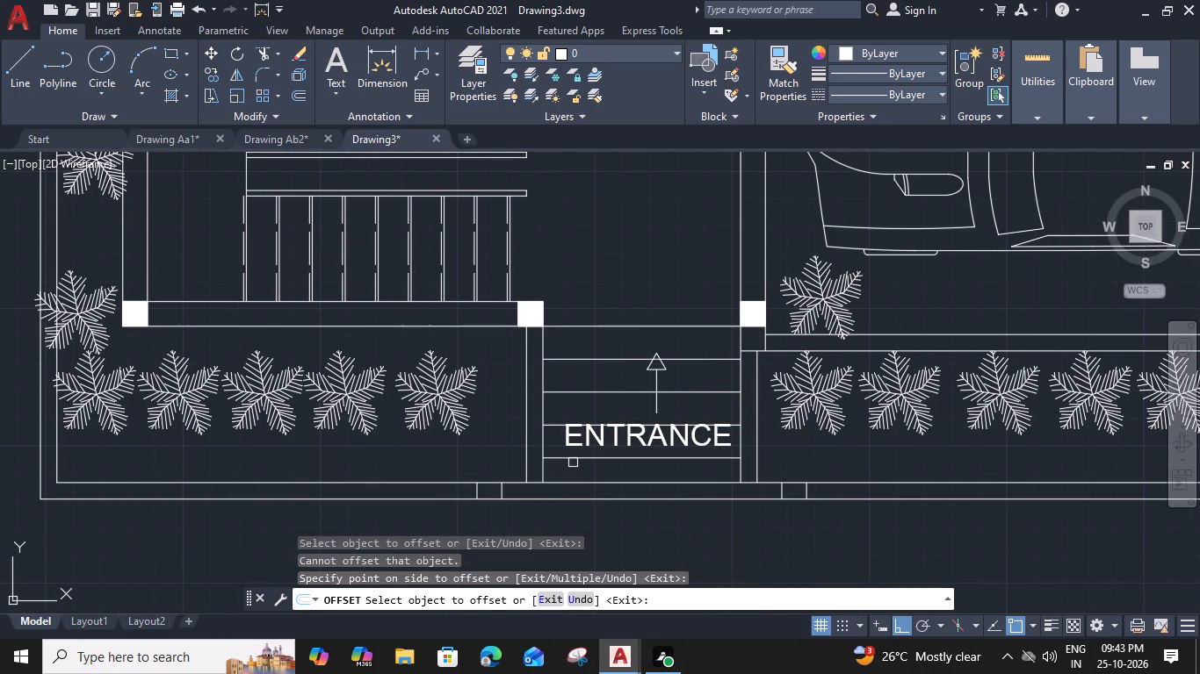
key(Escape)
Extend the two inner entrance side-wall lines to the outer boundary line and trim both boundary wall lines across the entrance opening.
text(TR)
key(space)
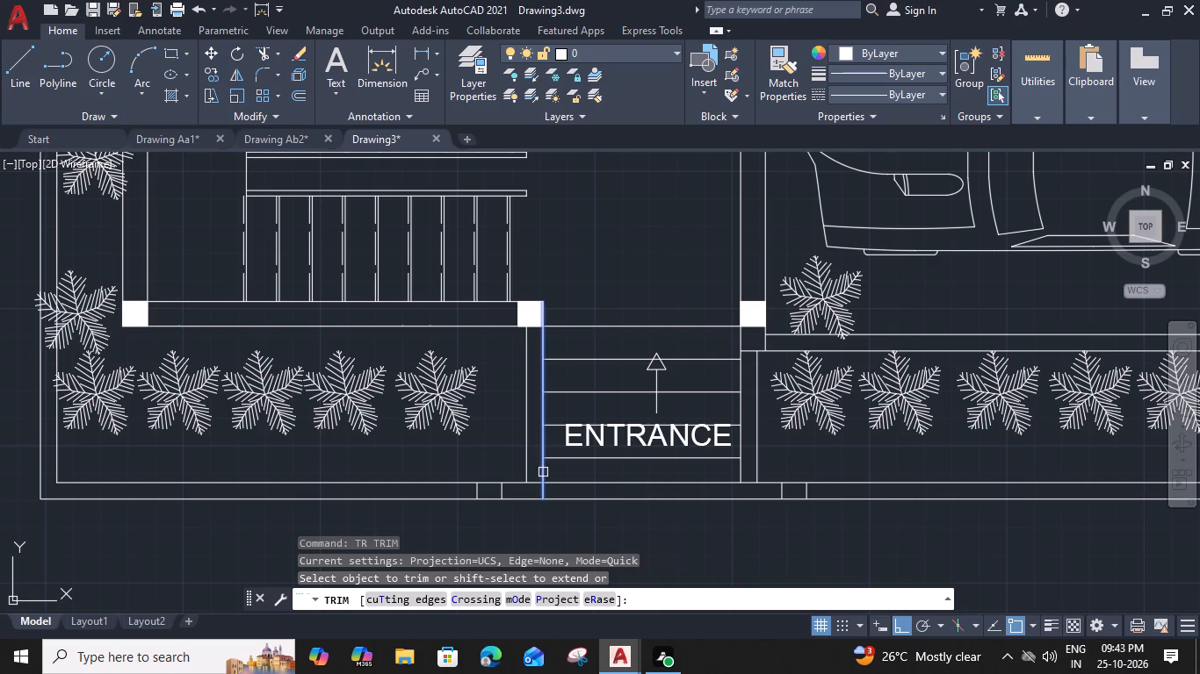
shift+click(543, 472)
shift+click(741, 475)
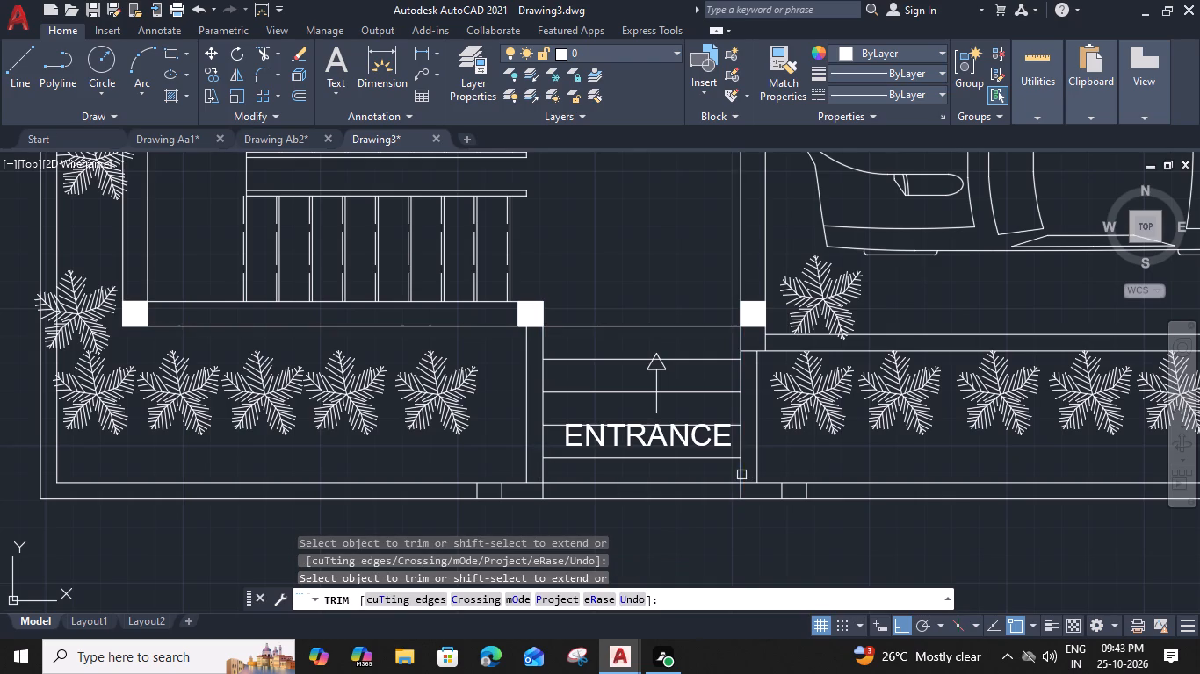
click(686, 483)
click(687, 497)
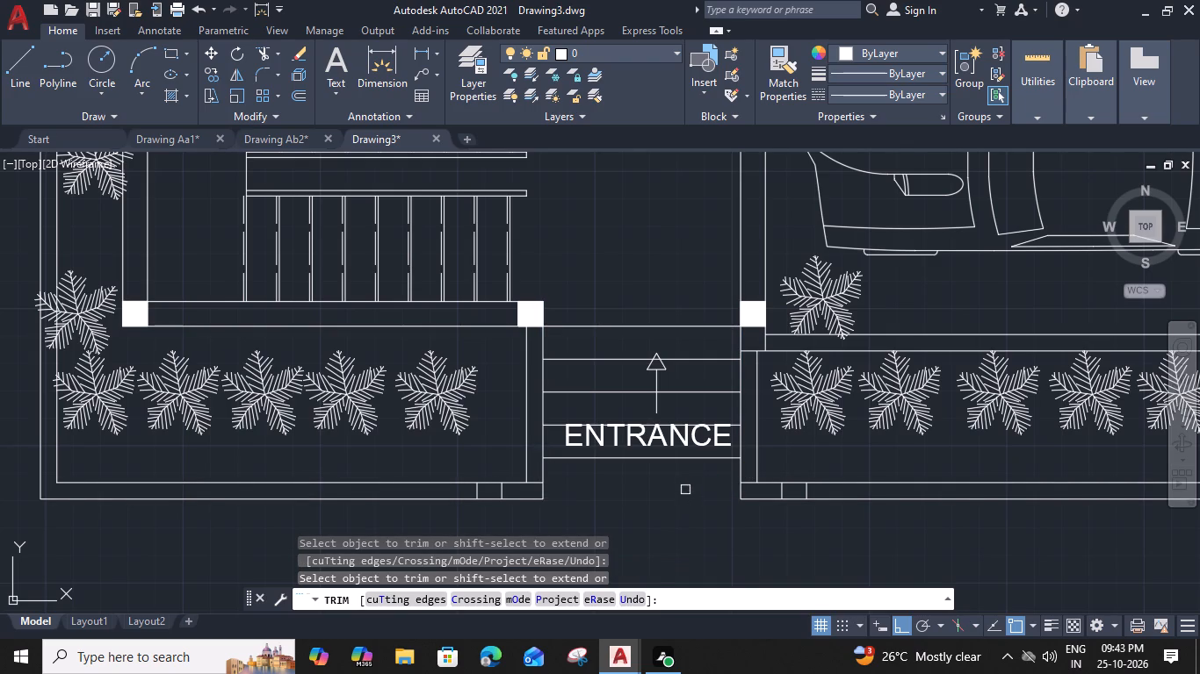
key(Escape)
Offset the outermost entrance step line outward by 1' to add another step in the boundary opening.
click(685, 456)
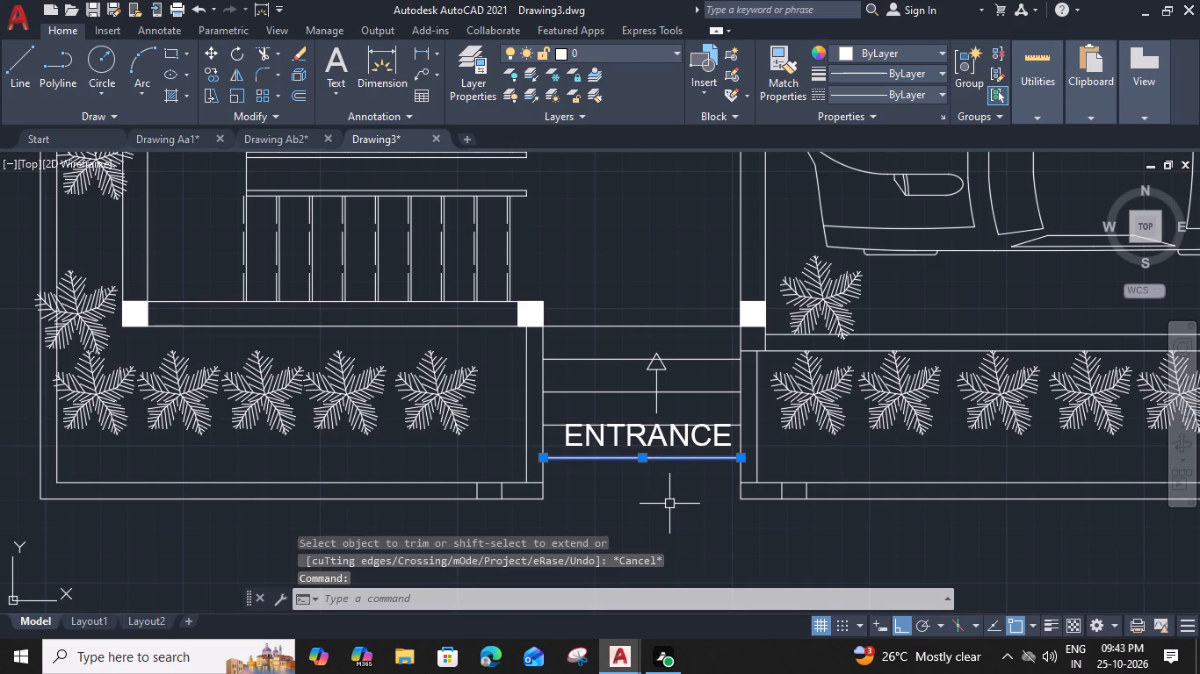
text(O 1')
key(space)
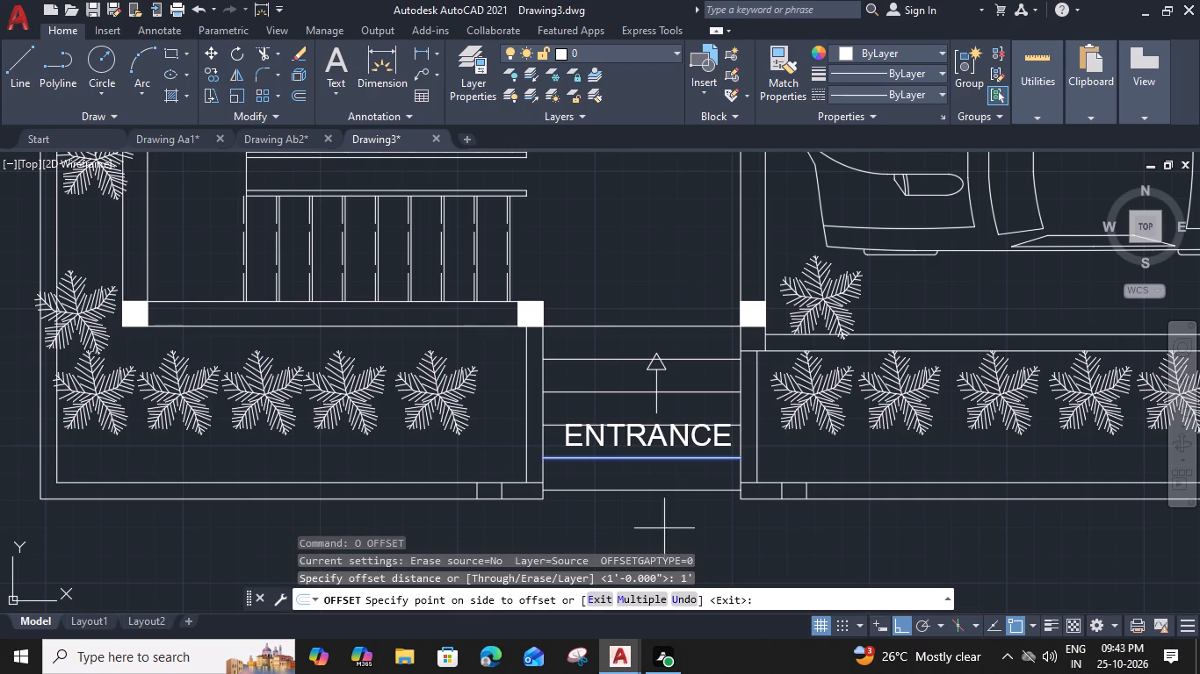
click(664, 529)
key(Escape)
Trim the part of the first step line that runs through the entrance arrowhead.
middle_drag(672, 474, 640, 473)
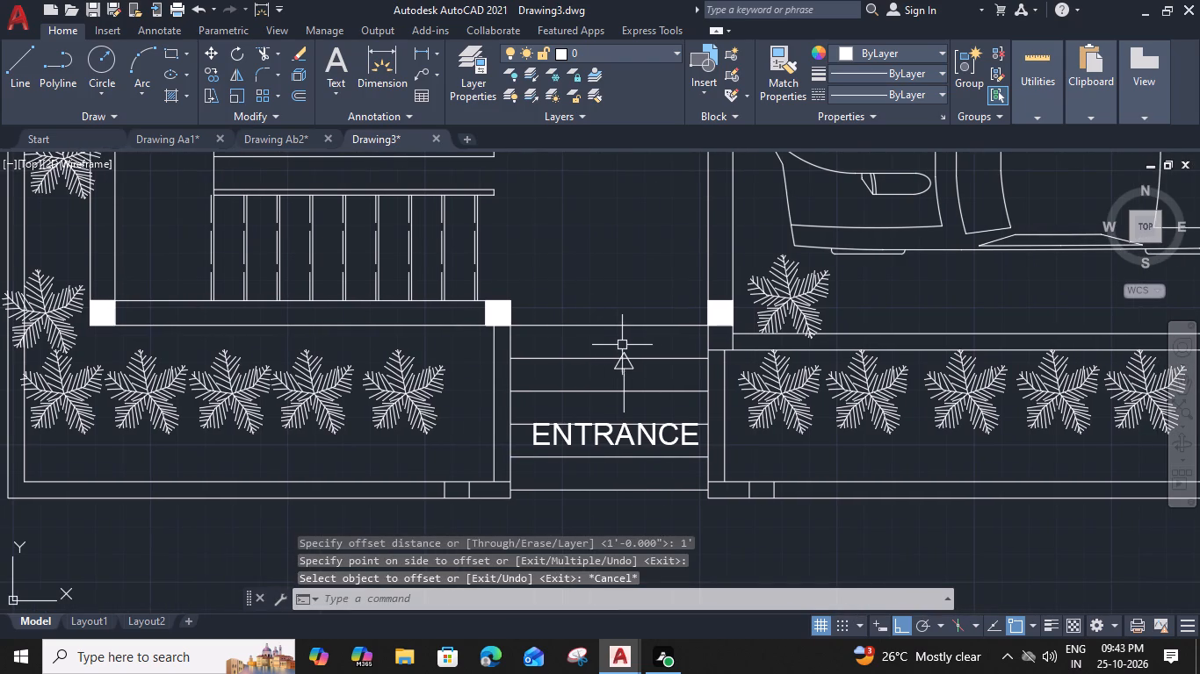
text(TR)
key(space)
scroll(625, 367, up, 3)
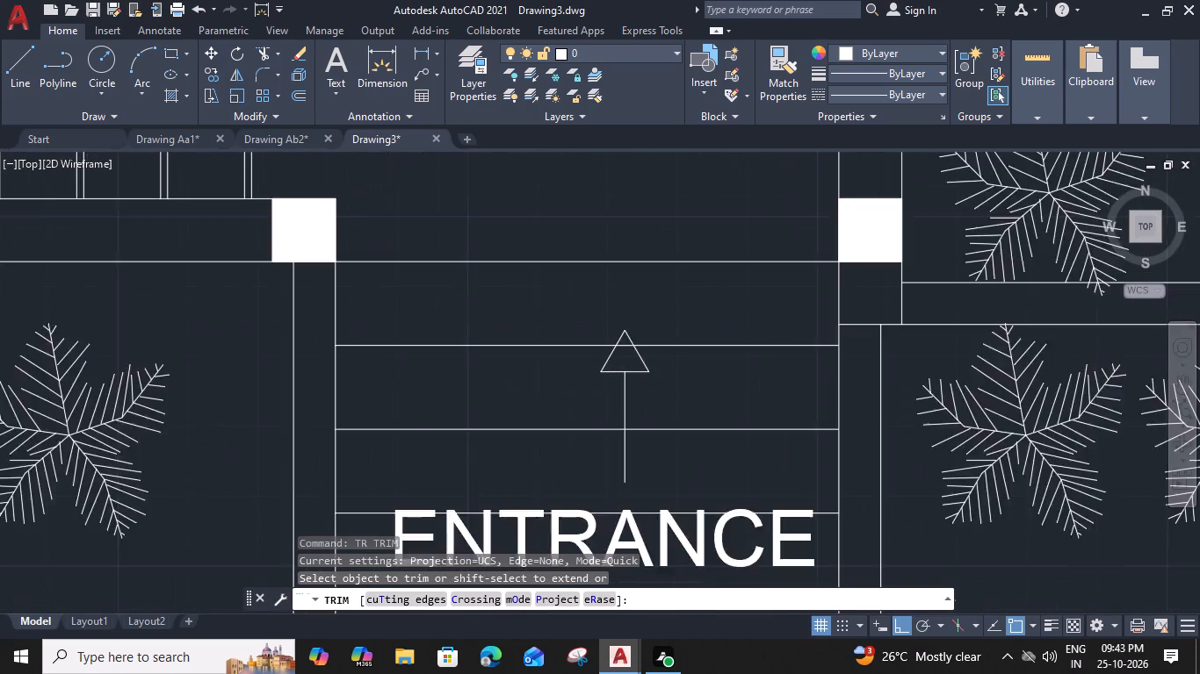
click(625, 335)
key(Escape)
Offset the entrance threshold line 1" outward, towards the steps.
scroll(625, 335, down, 3)
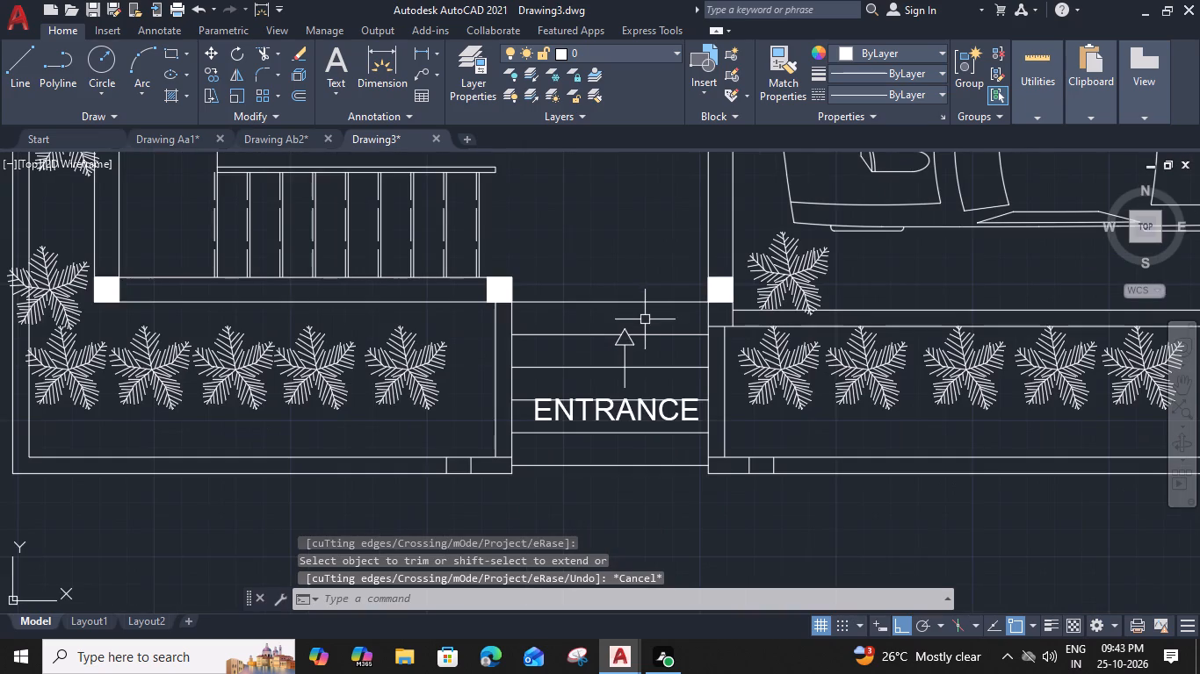
click(655, 300)
key(o)
key(space)
key(1)
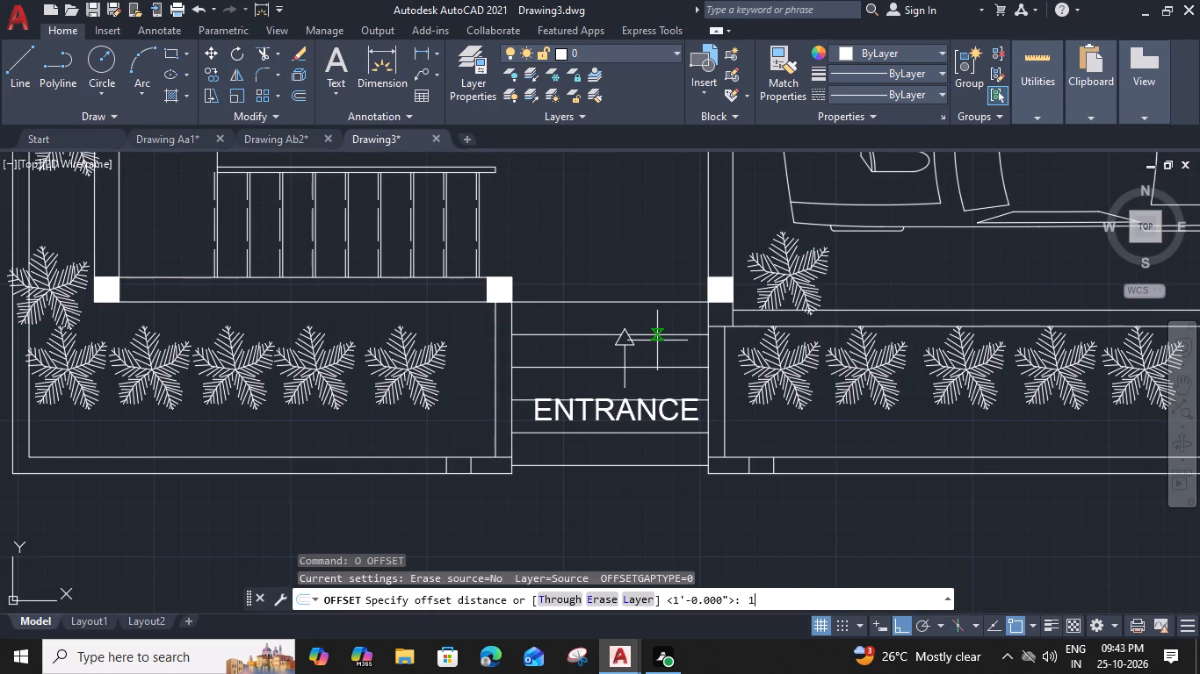
key(shift+quotedbl)
key(Return)
click(650, 366)
key(Escape)
Change the linetype of the line 1" outside the entrance threshold to the dashed ACAD linetype.
scroll(636, 297, up, 1)
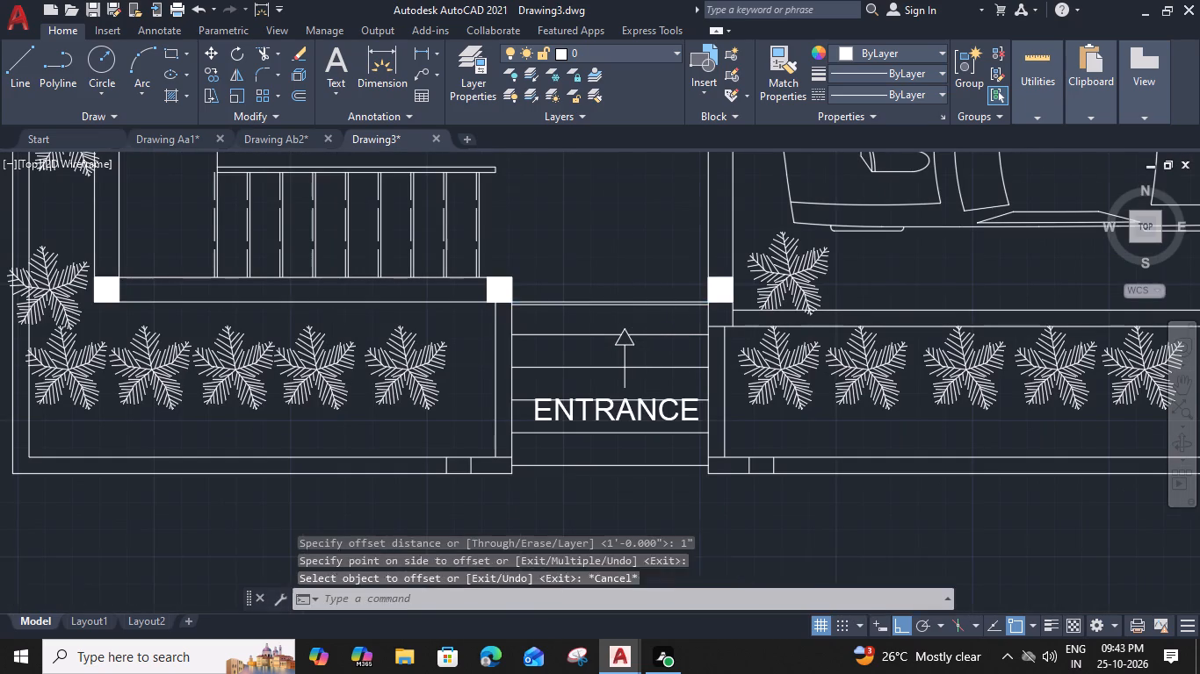
scroll(636, 297, up, 2)
click(640, 329)
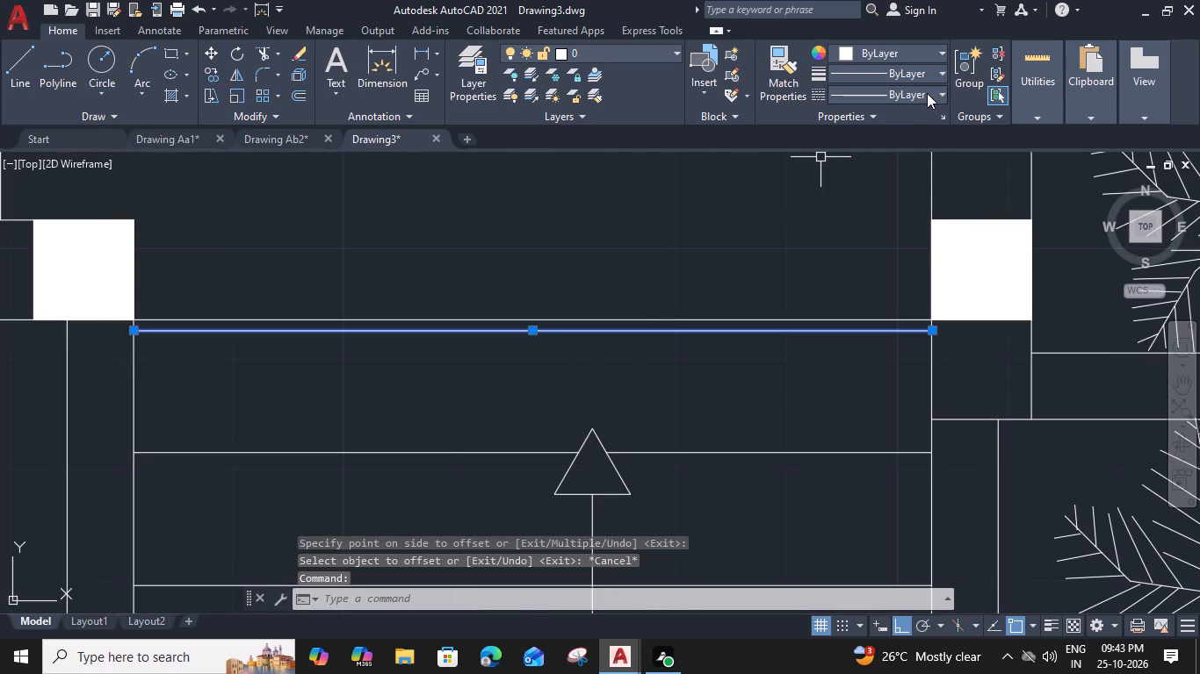
click(928, 92)
click(913, 165)
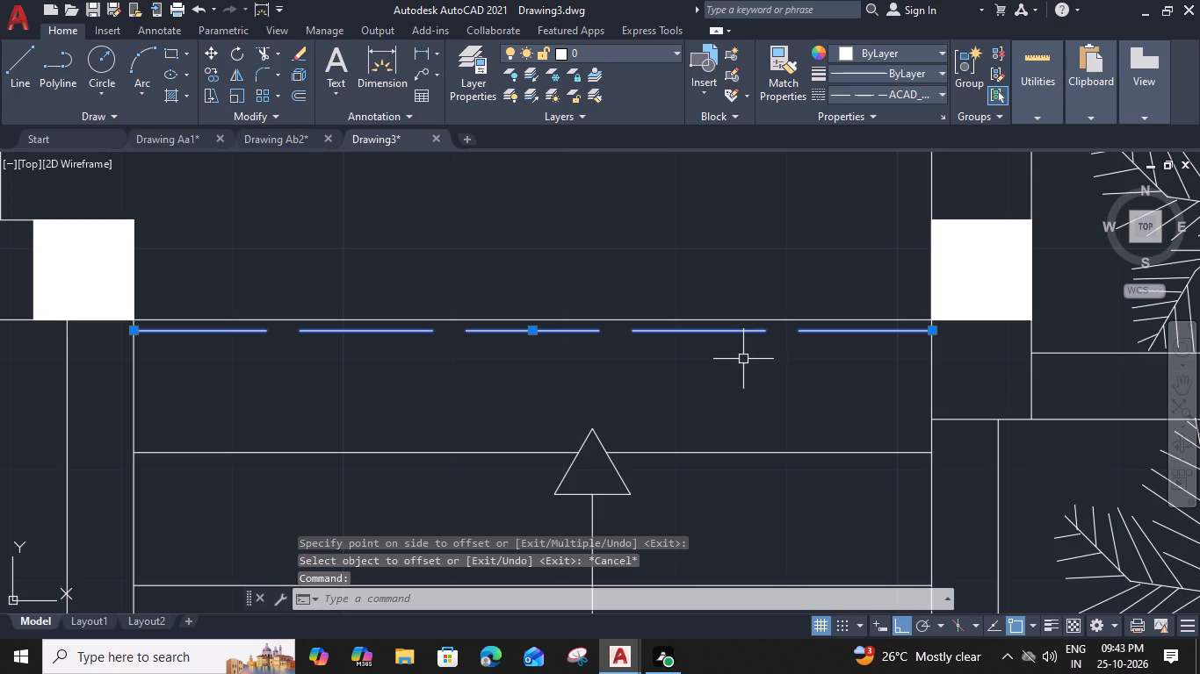
Offset the dashed nosing line outward at 1' intervals so every entrance step line down to the outermost has one.
key(o)
key(space)
text(1)
text(')
key(space)
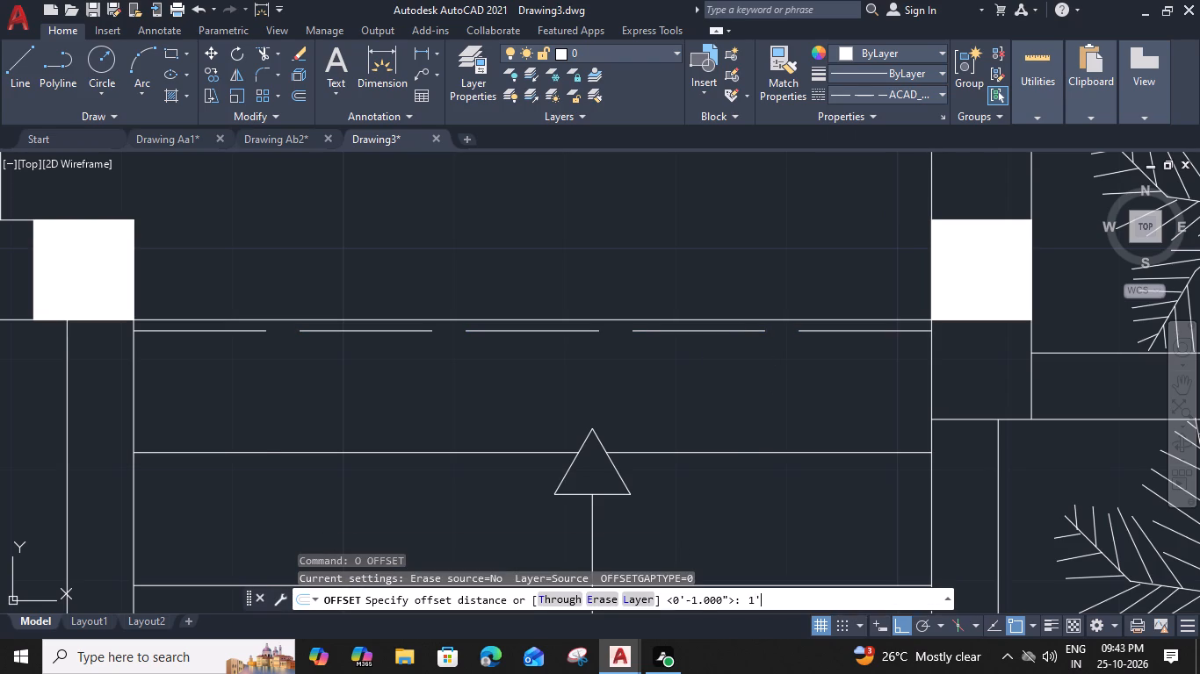
click(748, 470)
middle_drag(747, 473, 784, 356)
drag(789, 347, 790, 359)
click(780, 488)
middle_drag(779, 495, 776, 325)
scroll(776, 323, down, 1)
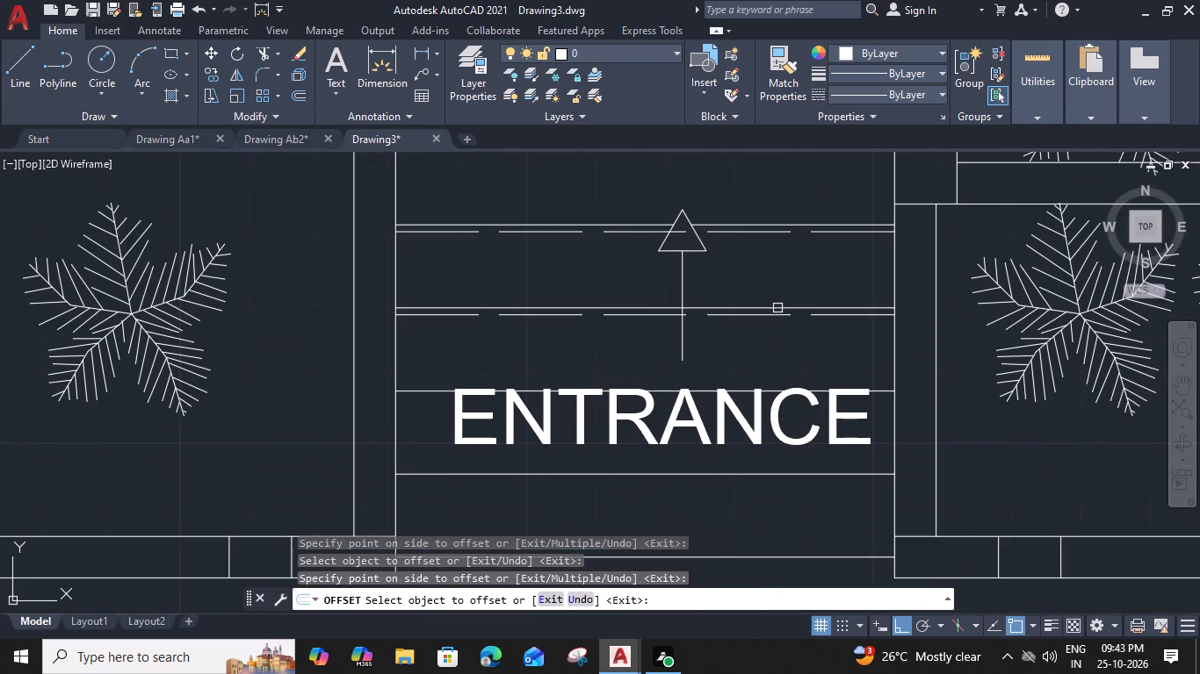
click(777, 318)
click(770, 407)
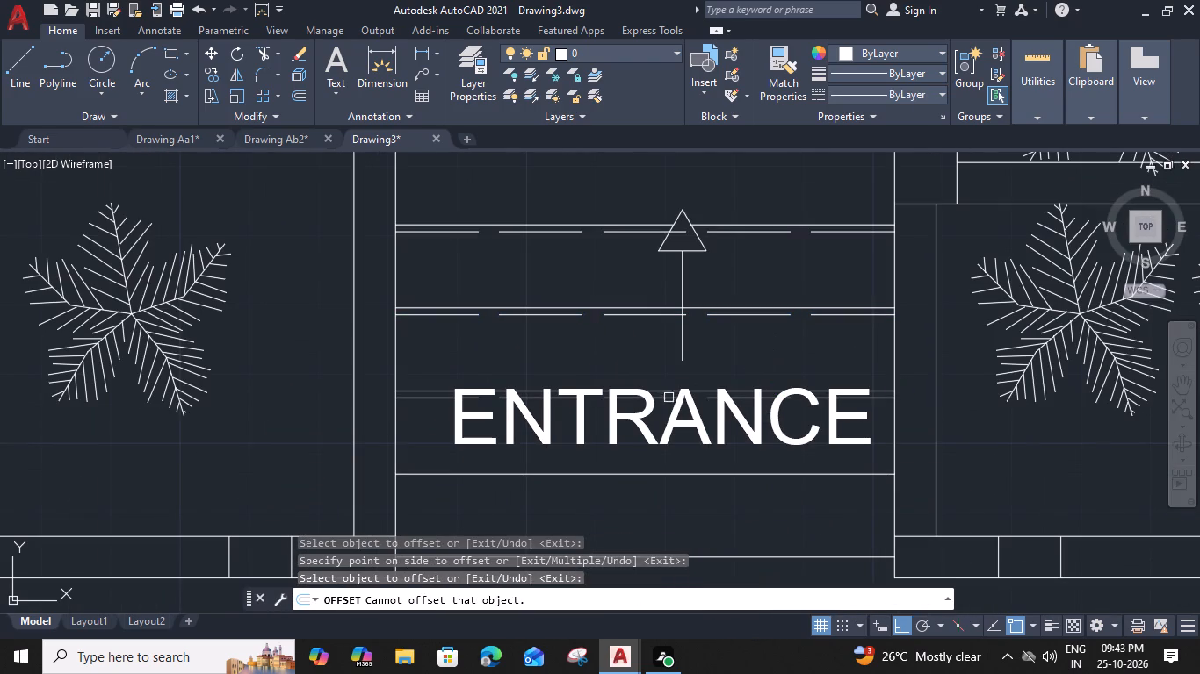
click(661, 399)
click(688, 488)
middle_drag(692, 491, 684, 339)
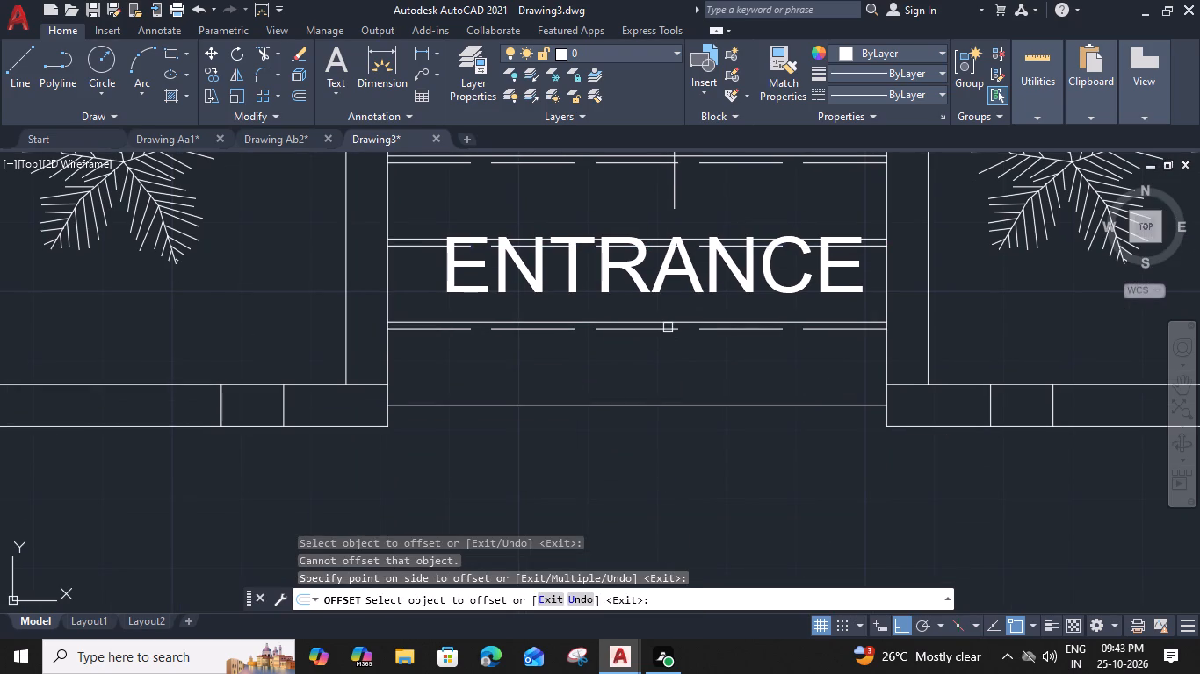
drag(668, 327, 668, 341)
click(669, 406)
key(Escape)
middle_drag(662, 363, 683, 409)
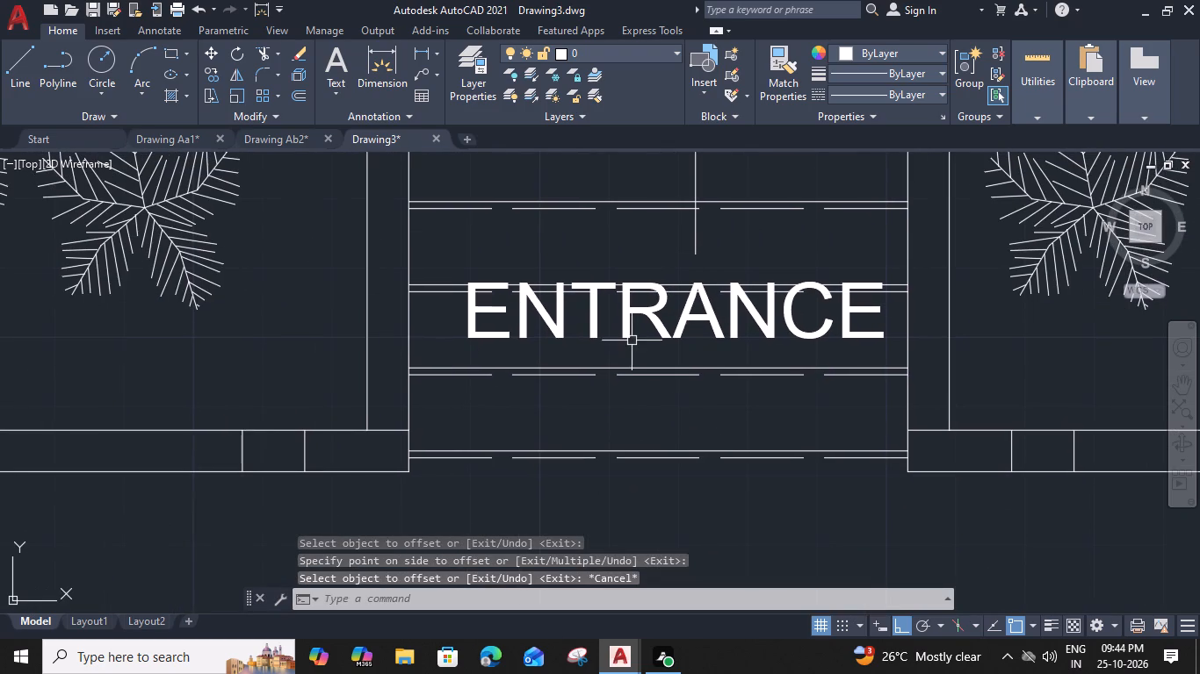
Move the ENTRANCE text slightly outward so it sits between two step lines.
click(628, 336)
text(M)
key(space)
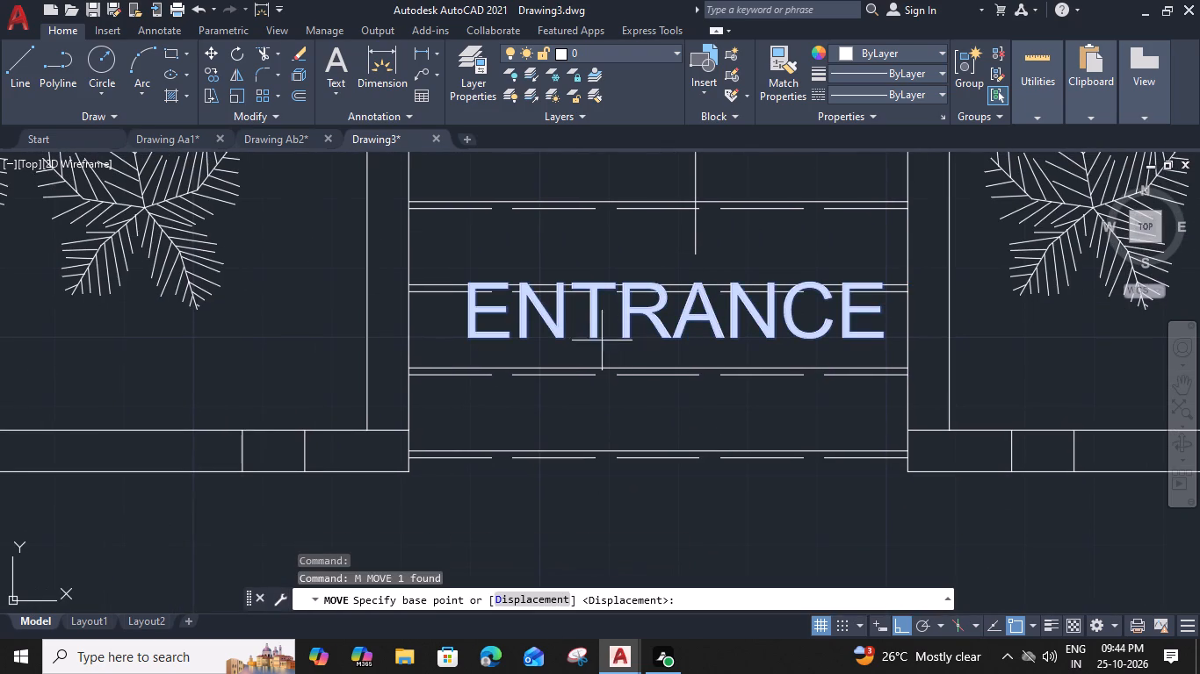
click(463, 343)
scroll(460, 360, up, 2)
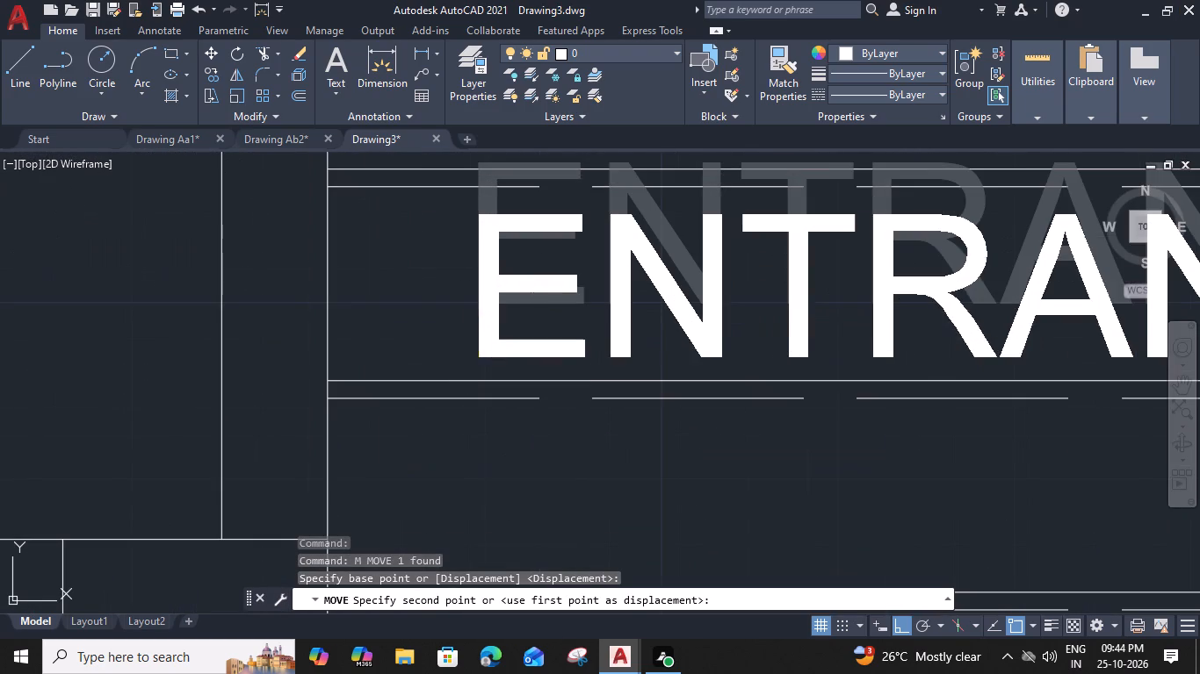
click(471, 365)
scroll(476, 359, down, 3)
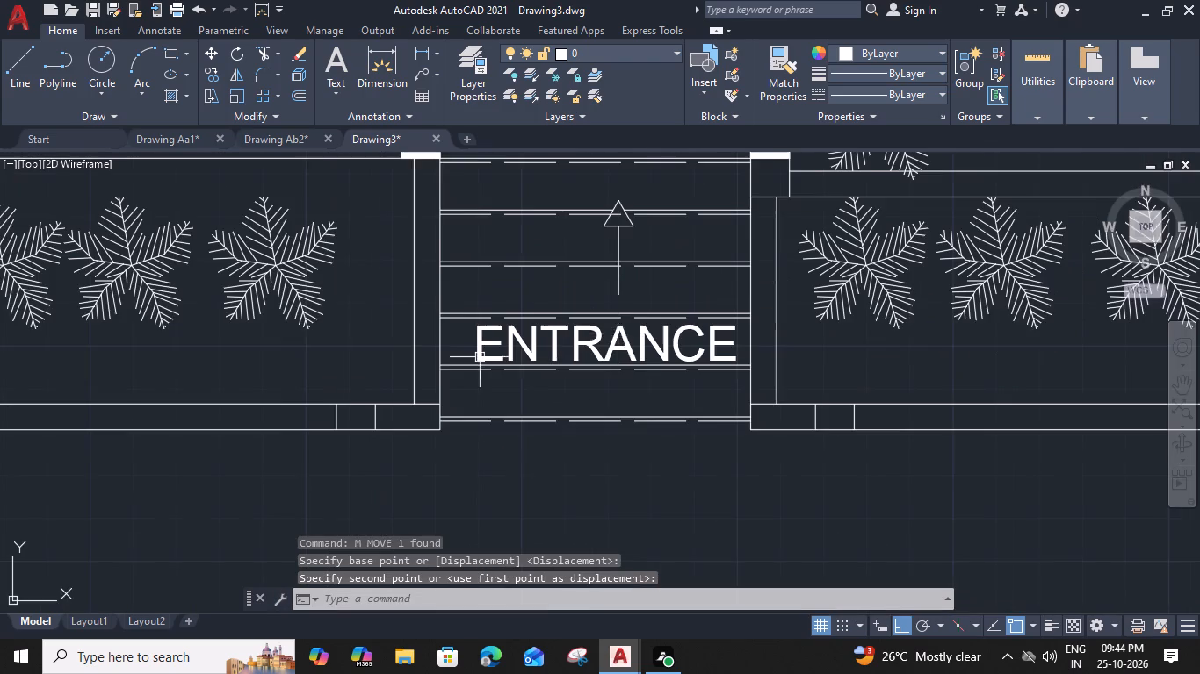
Move the entrance arrow about 6" horizontally to the west, towards the middle of the steps.
middle_drag(618, 334, 605, 337)
scroll(596, 220, up, 2)
drag(665, 228, 633, 246)
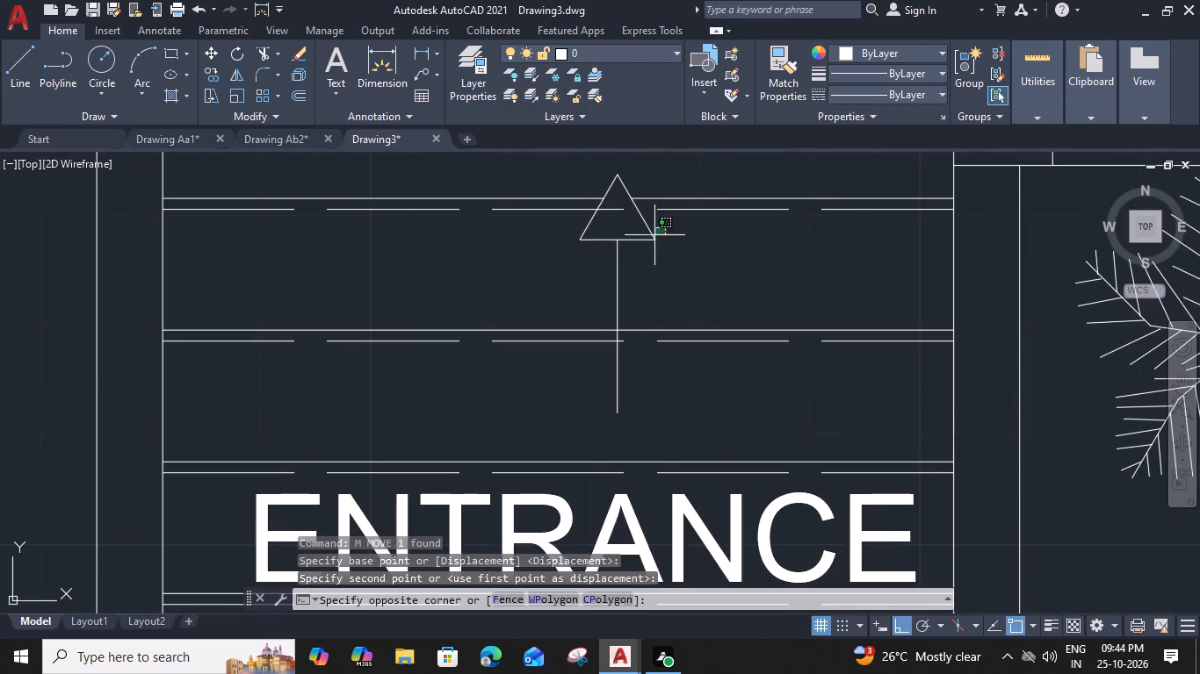
click(551, 287)
text(M)
key(space)
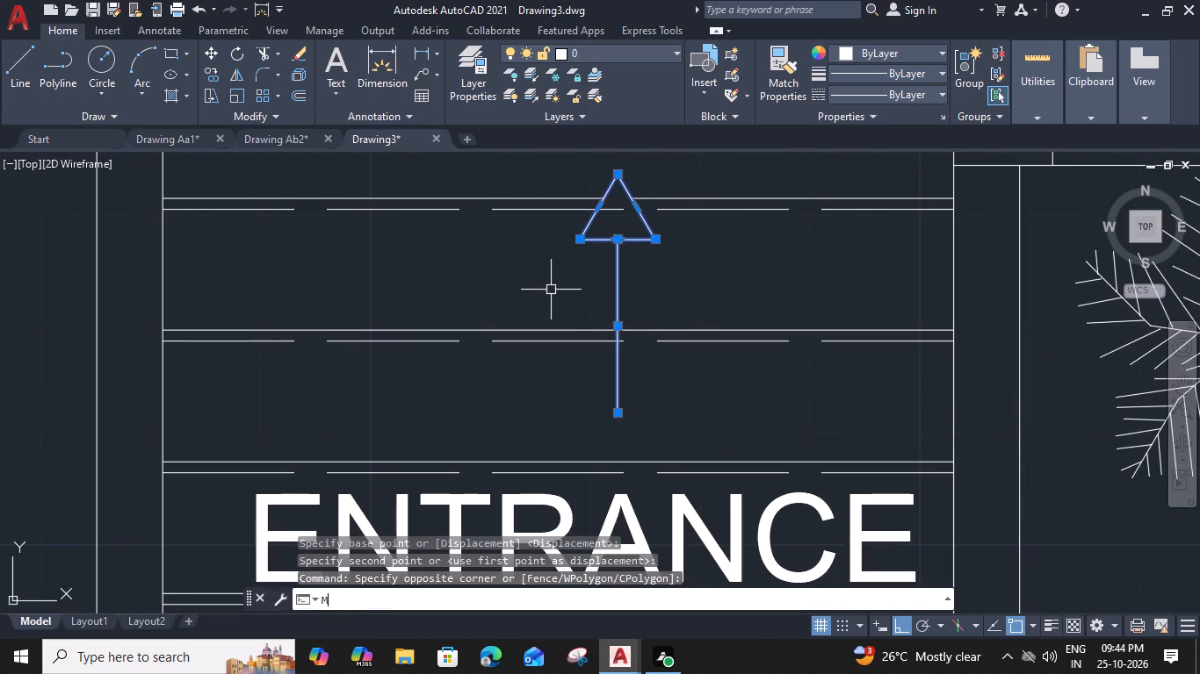
click(575, 240)
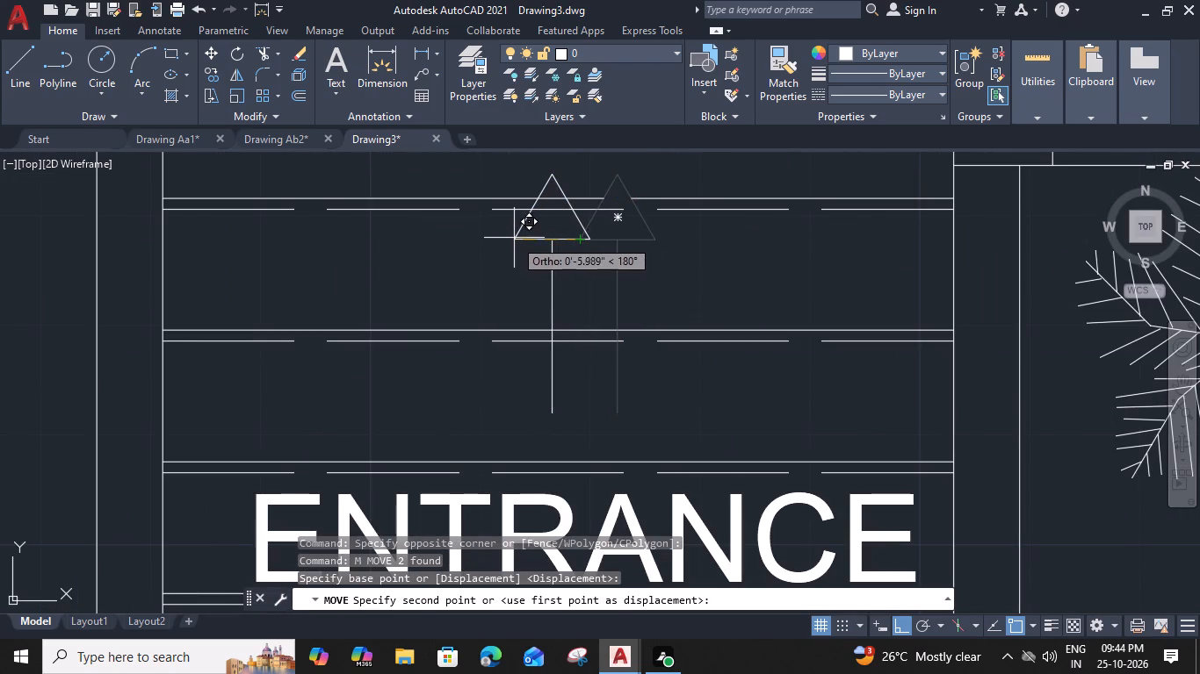
click(514, 238)
Extend the two pieces of the broken first step line to close the gap beside the moved arrowhead.
scroll(549, 258, down, 2)
middle_drag(589, 285, 669, 303)
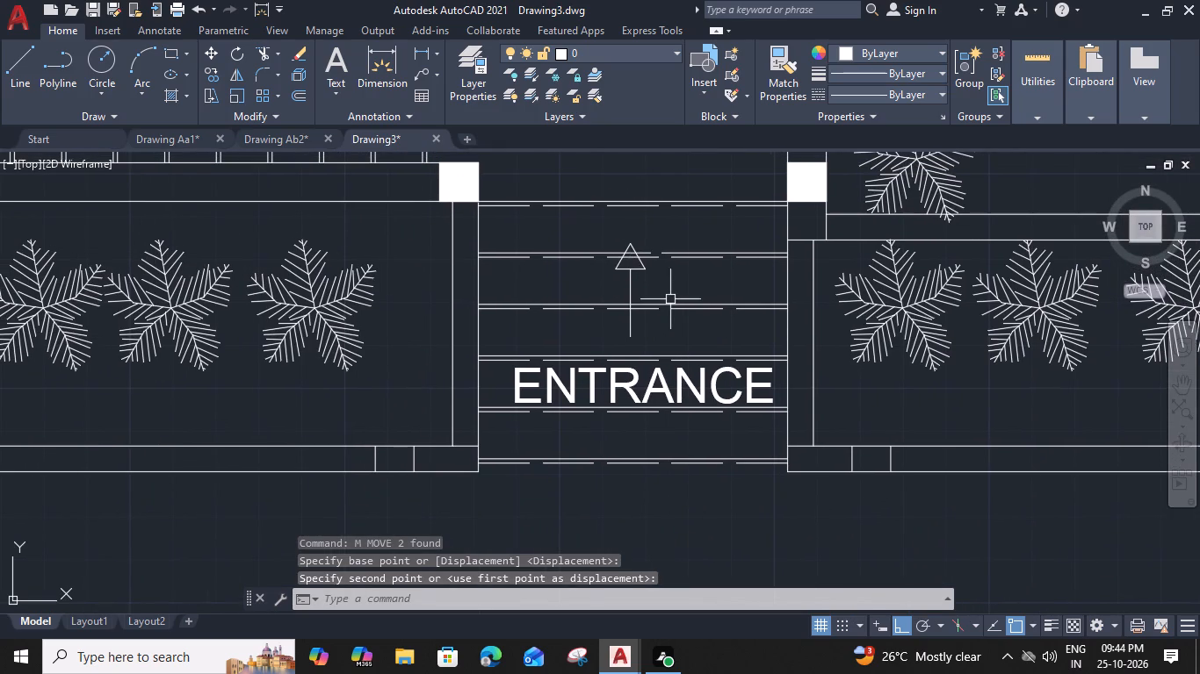
text(EX)
key(space)
scroll(701, 233, up, 1)
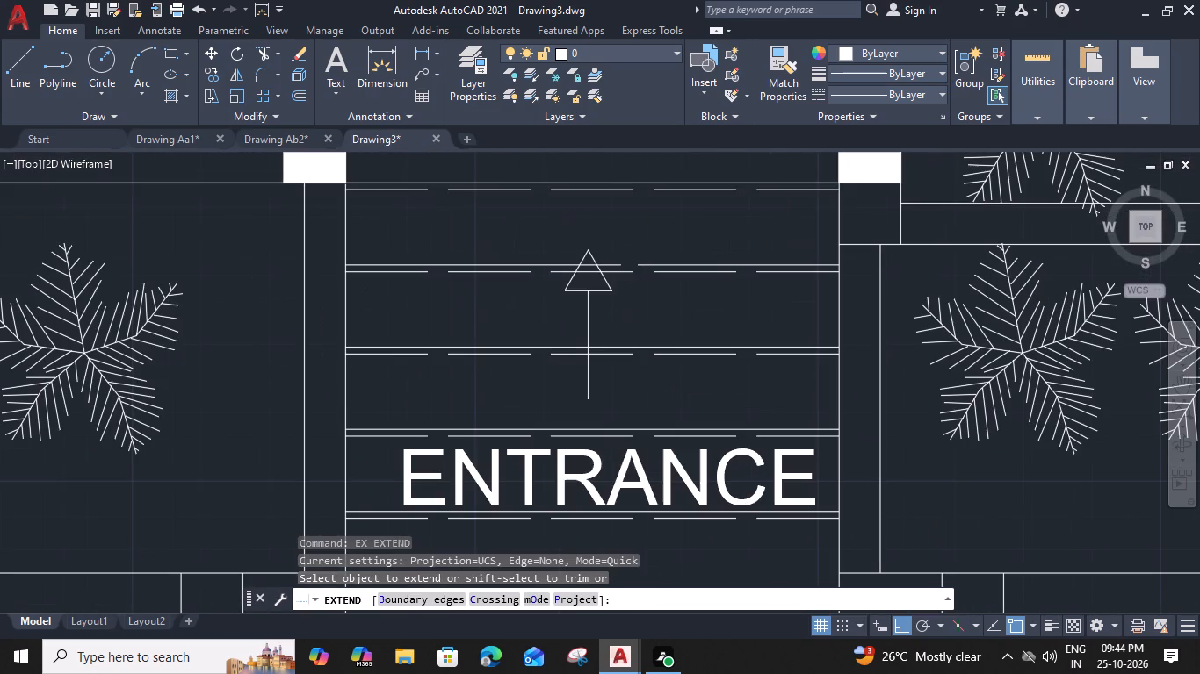
shift+click(713, 262)
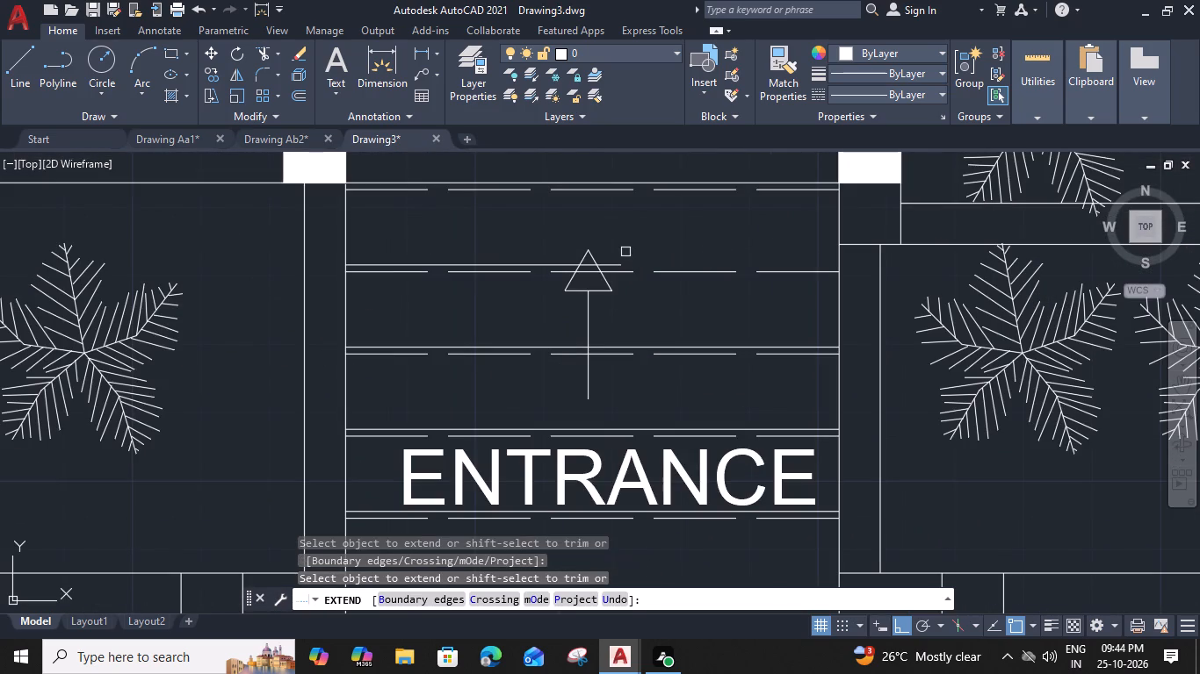
click(614, 263)
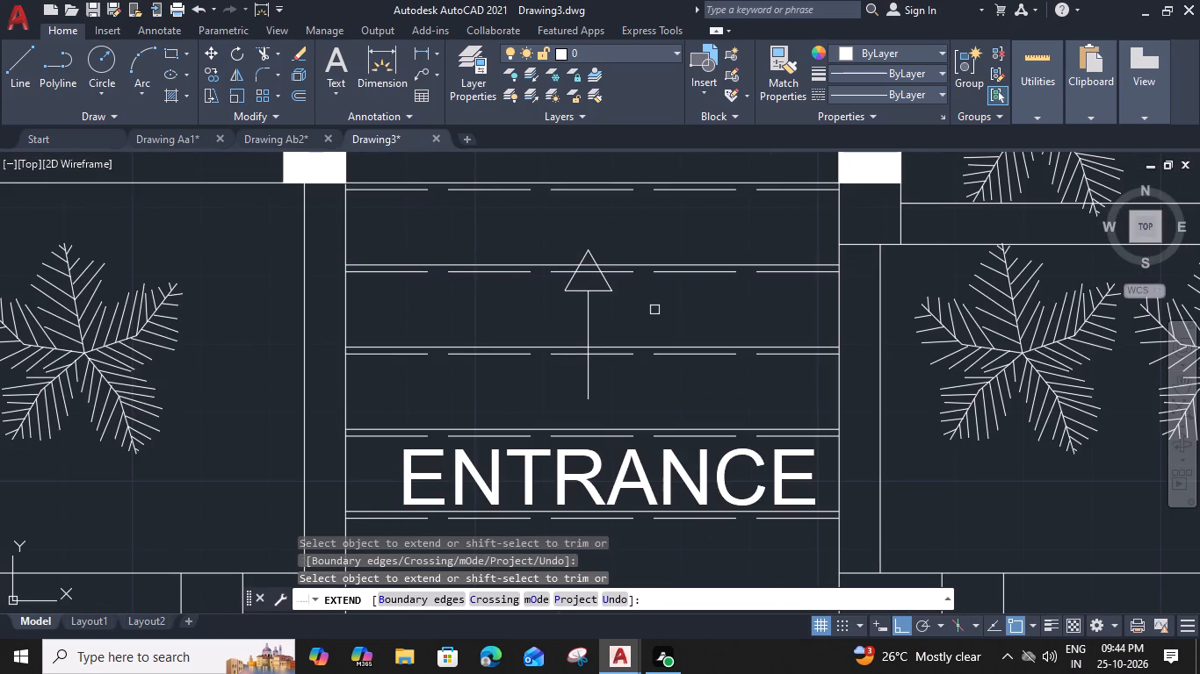
Trim the parts of the first step line and its dashed nosing line that run through the entrance arrowhead.
scroll(585, 269, up, 1)
shift+click(587, 270)
shift+click(587, 264)
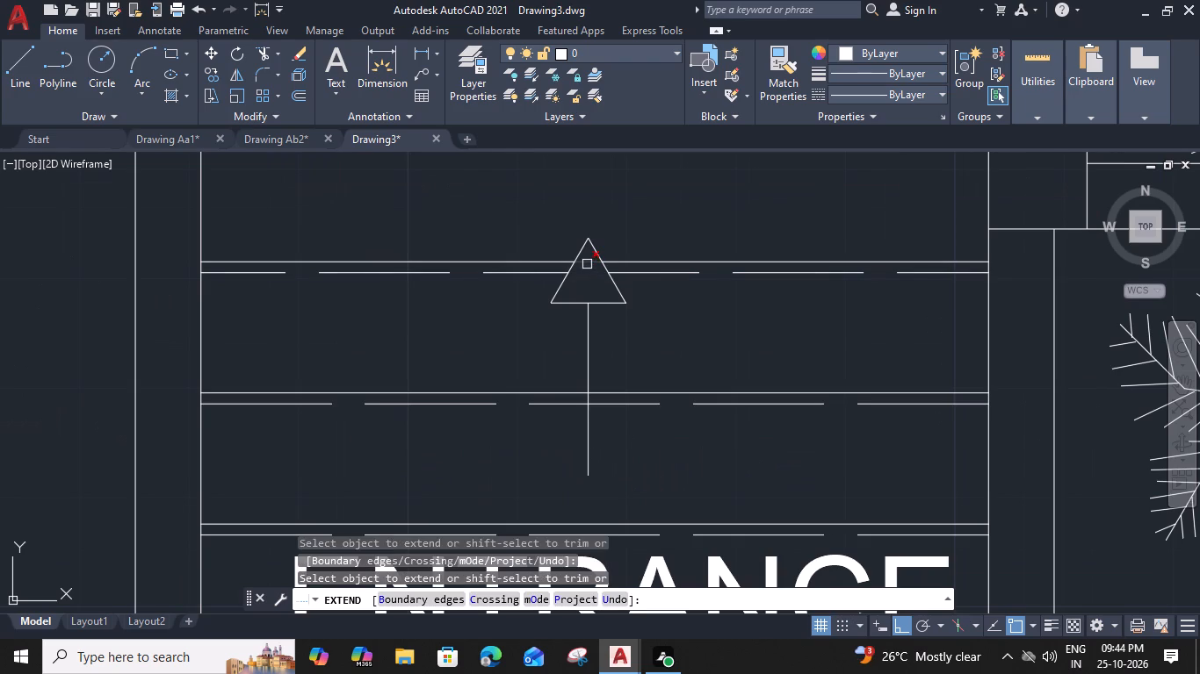
key(Escape)
Fill the entrance arrowhead and the staircase UP arrowhead with a SOLID hatch.
scroll(587, 266, down, 3)
middle_drag(624, 398, 659, 419)
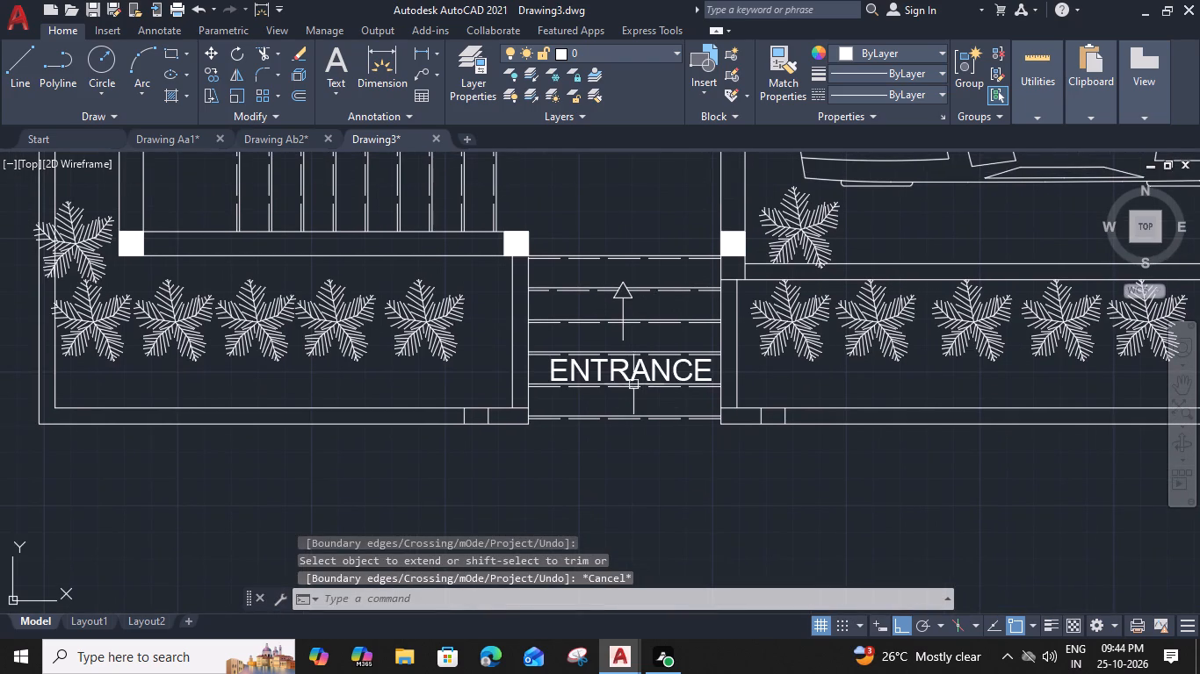
key(h)
key(space)
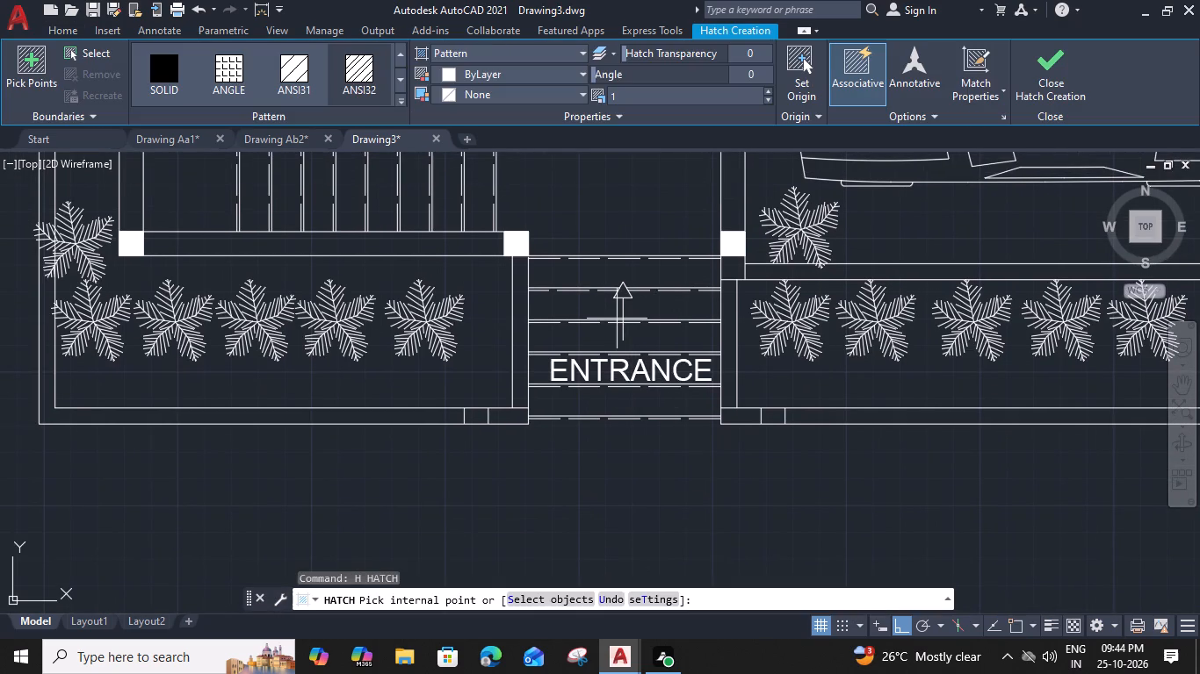
click(161, 75)
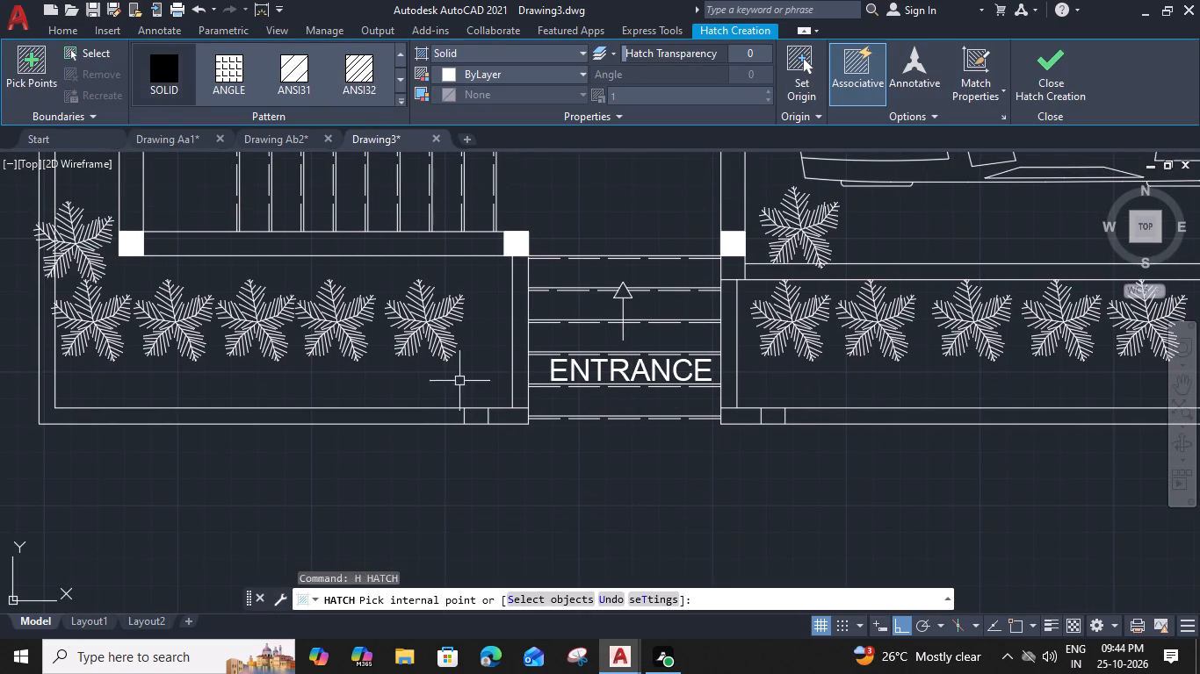
scroll(631, 292, up, 2)
click(619, 290)
scroll(620, 280, down, 3)
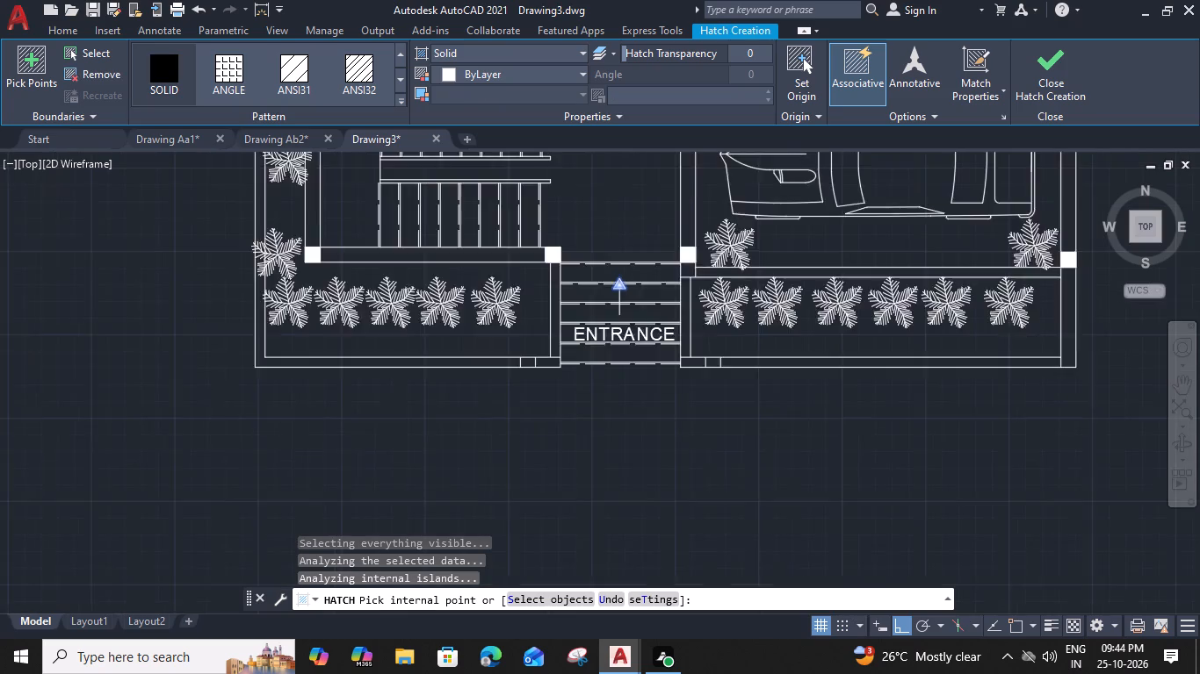
middle_drag(609, 260, 596, 462)
scroll(488, 378, up, 3)
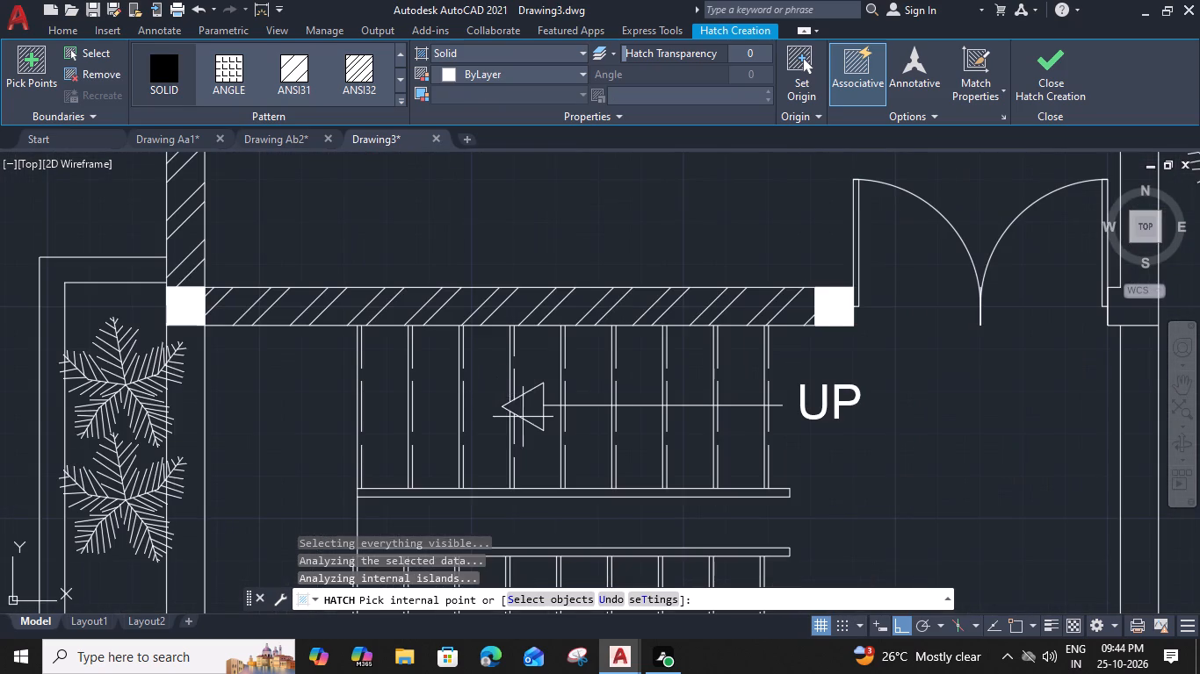
click(533, 405)
scroll(533, 405, down, 3)
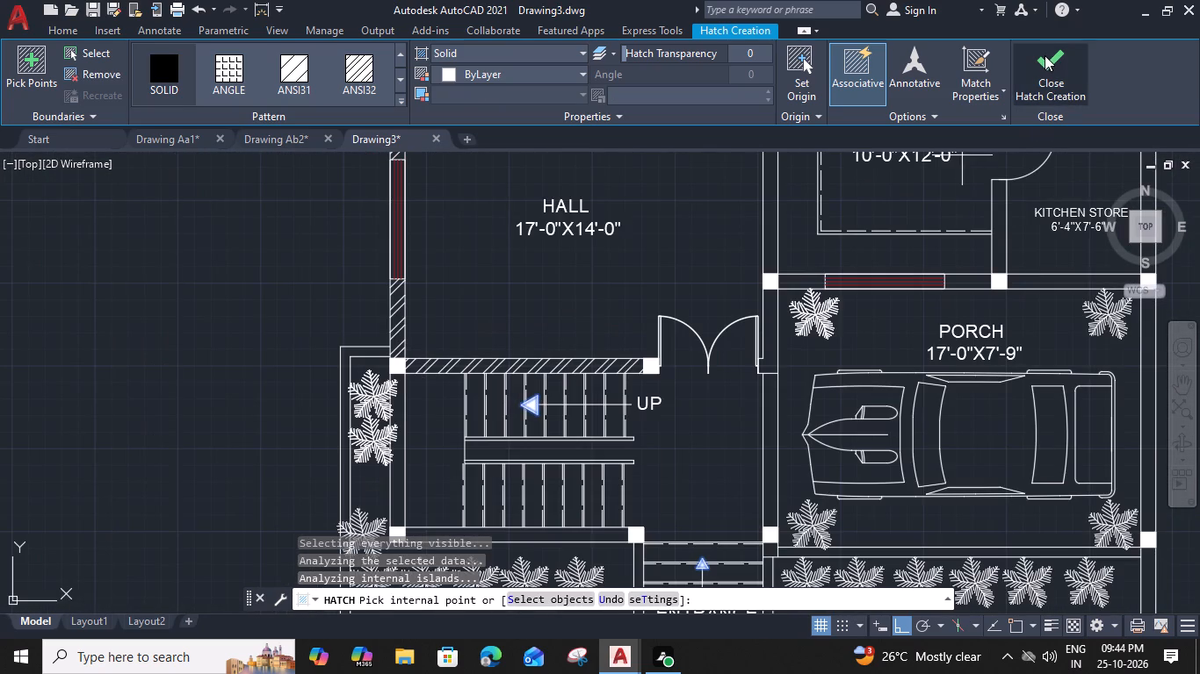
click(1045, 55)
Offset the top, outer side and bottom wall lines of the Bedroom-2 dressing room 1" into the room.
scroll(863, 357, down, 3)
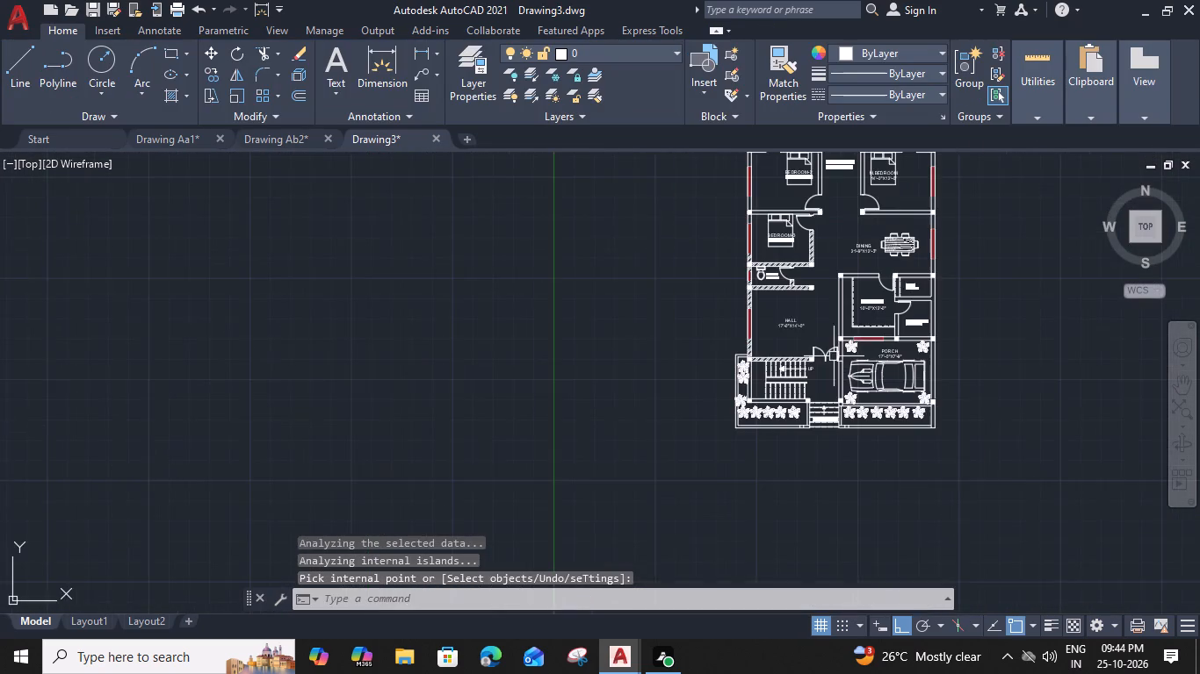
middle_drag(830, 336, 656, 468)
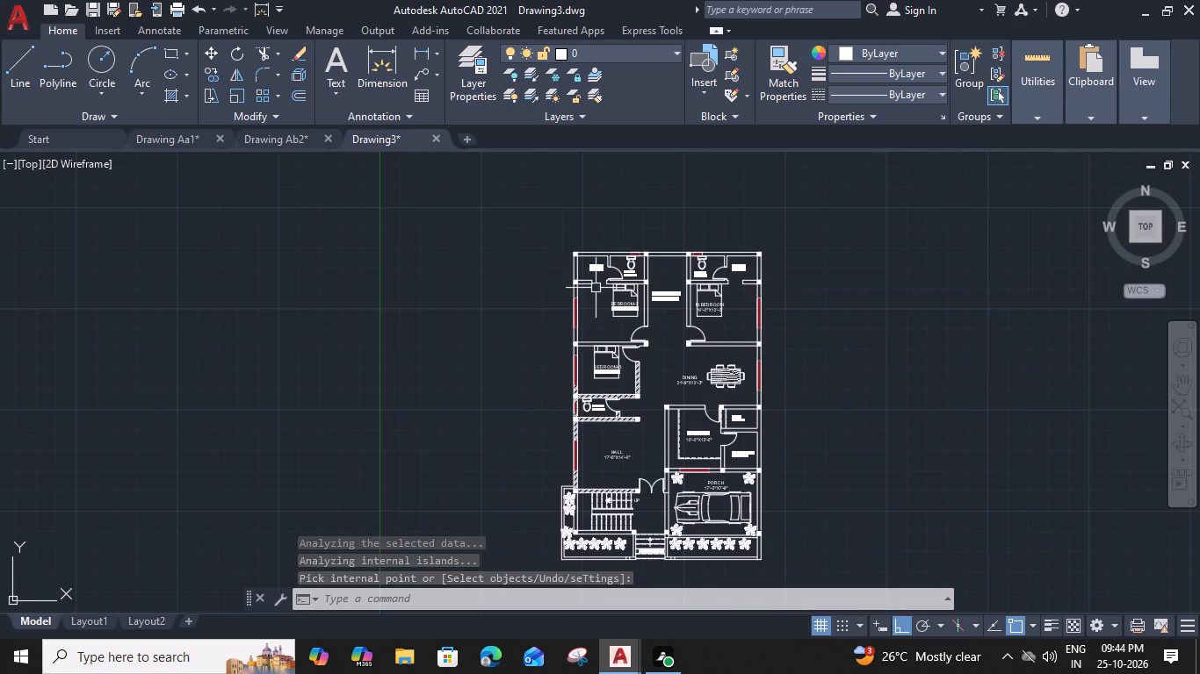
scroll(604, 262, up, 3)
click(531, 226)
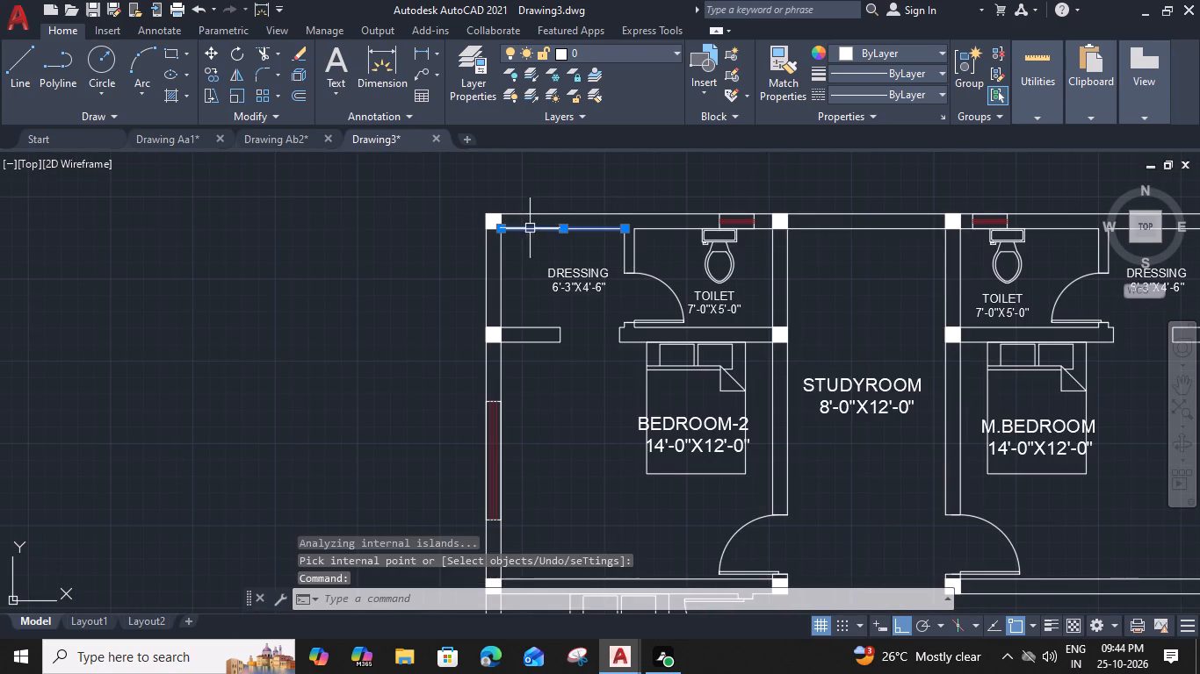
text(O 1")
key(Return)
click(525, 284)
scroll(520, 273, up, 2)
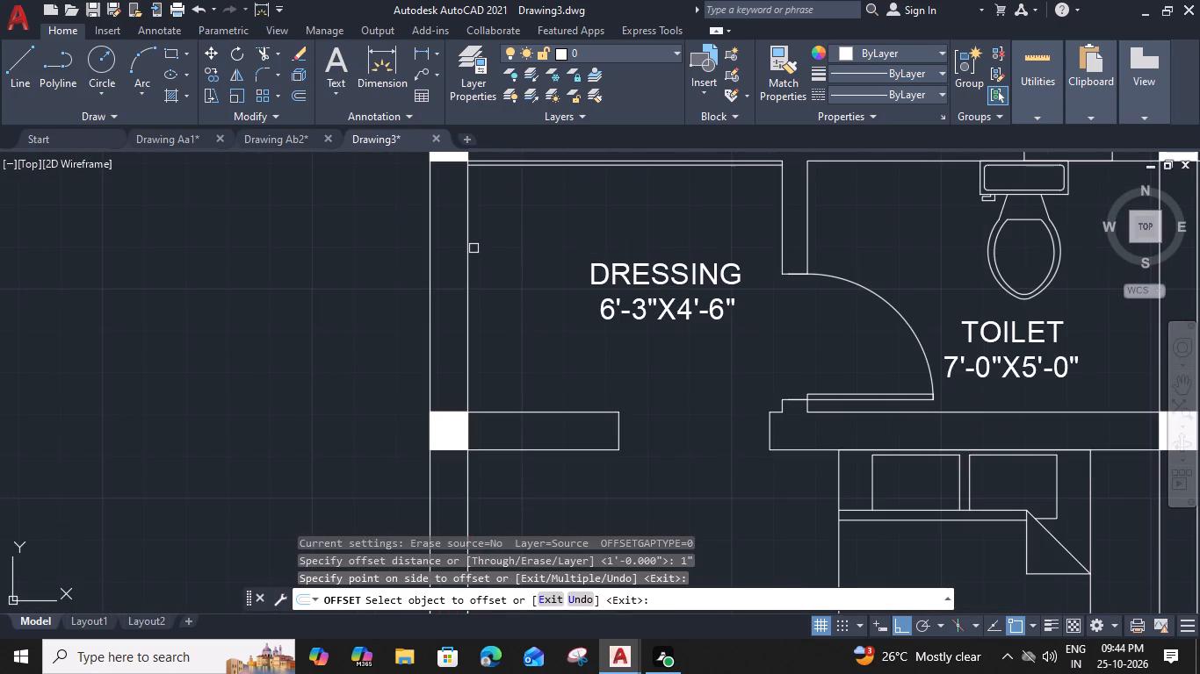
click(470, 247)
drag(510, 254, 519, 258)
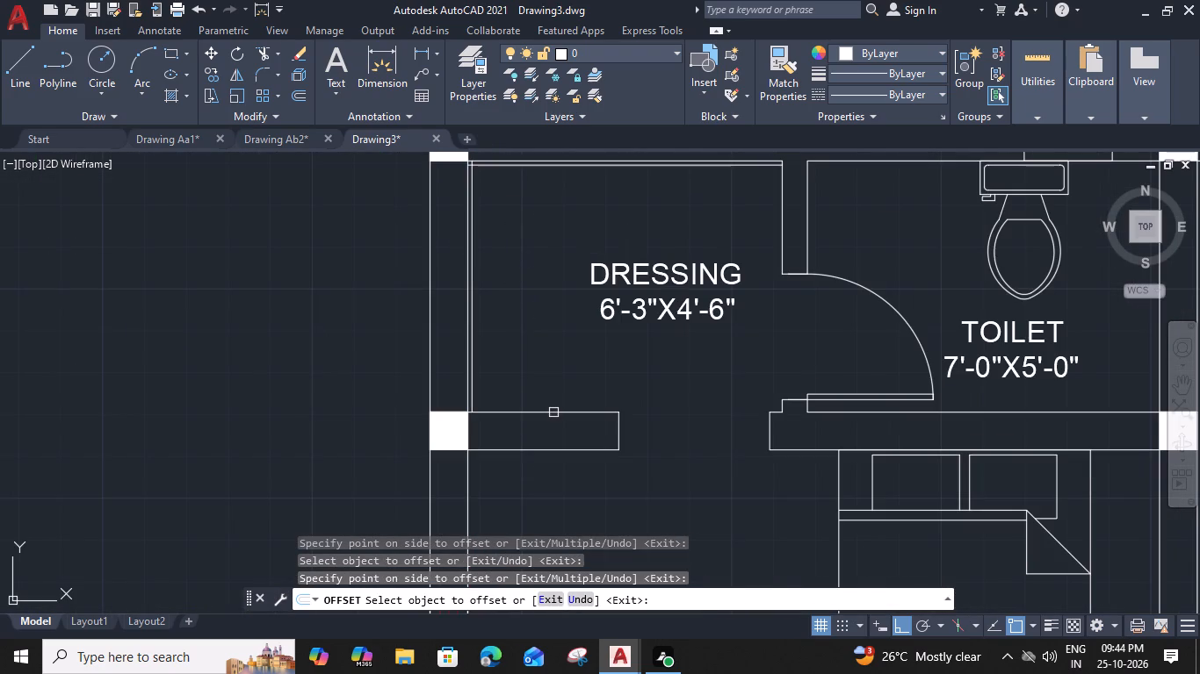
drag(554, 413, 554, 404)
click(555, 336)
key(Escape)
Offset the dressing room's vertical inner line along the outer wall 2' into the room for the wardrobe depth.
click(473, 288)
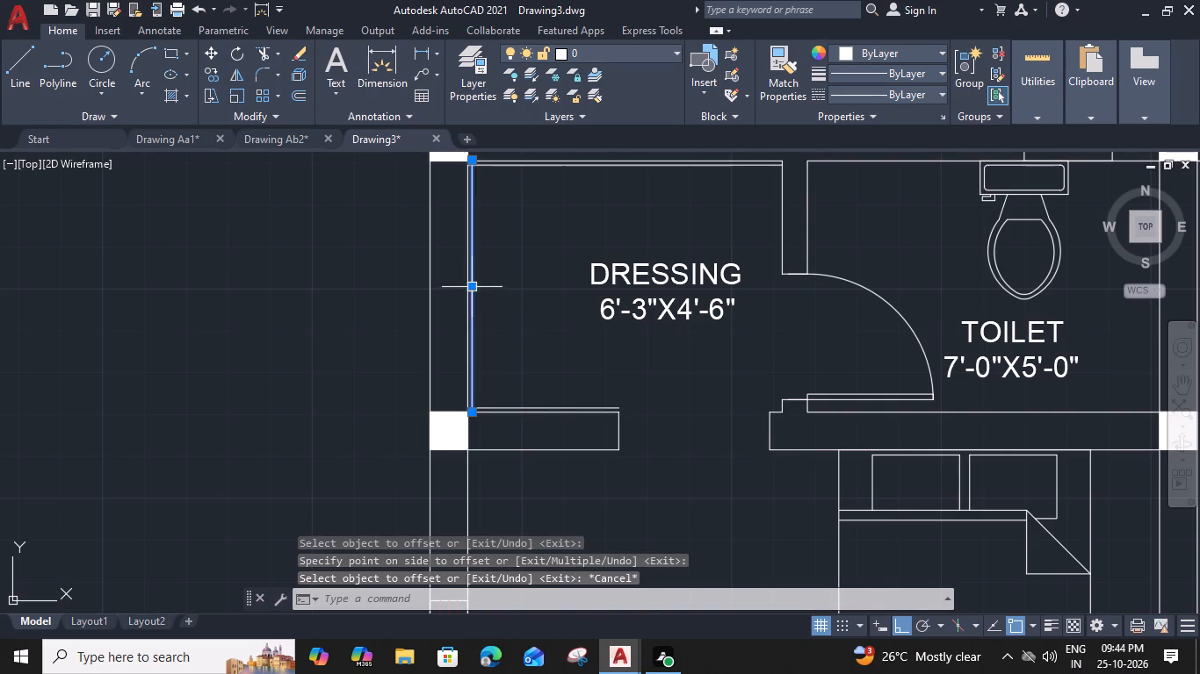
key(o)
key(space)
text(2')
key(space)
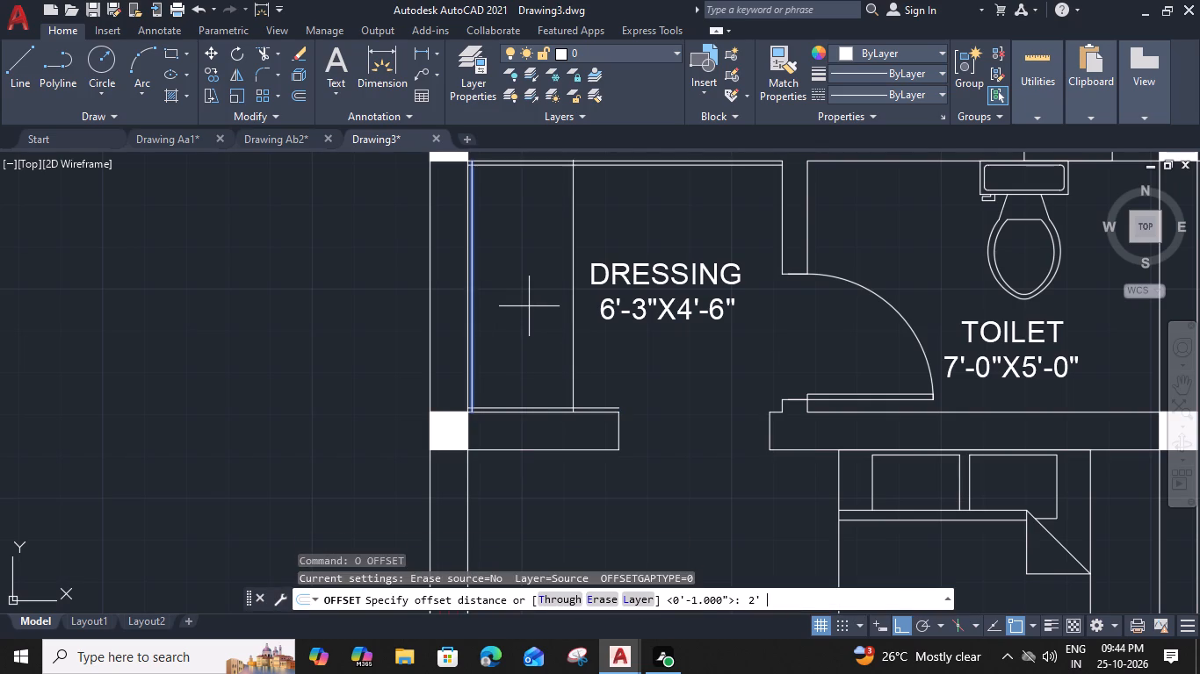
click(559, 321)
key(Escape)
Offset the wardrobe's front line 2" further into the dressing room.
click(571, 320)
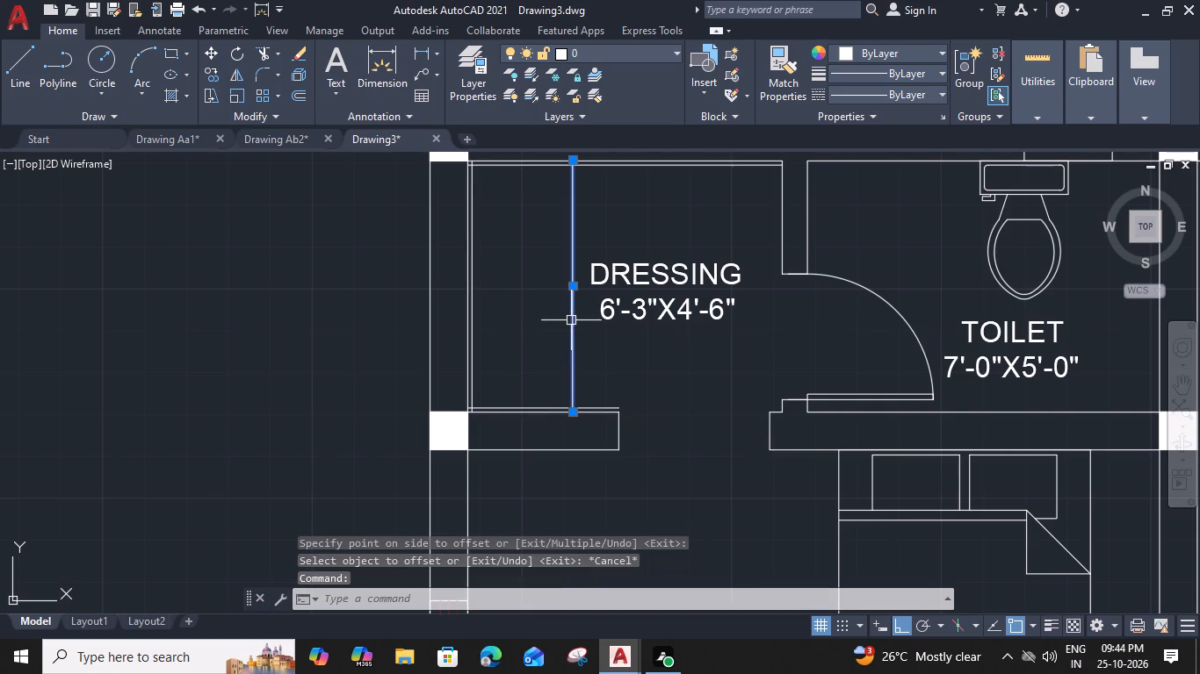
text(O)
key(space)
key(2)
key(shift+quotedbl)
key(Return)
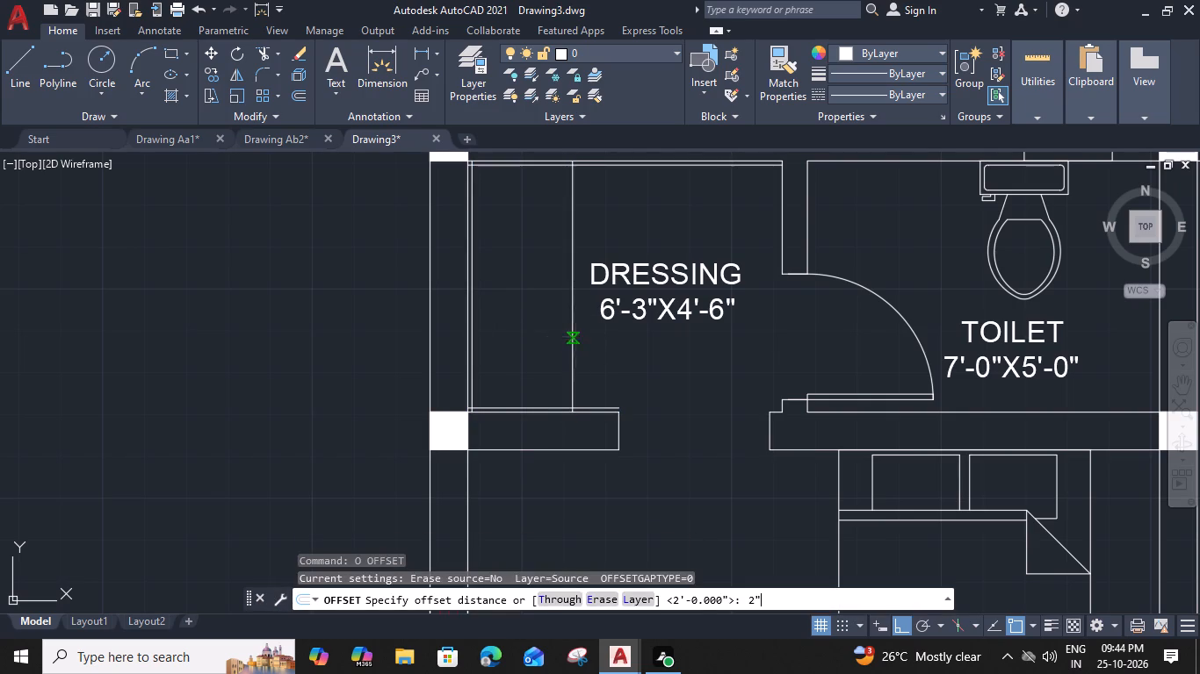
click(601, 351)
key(Escape)
Trim the overhanging line ends at the two bottom corners of the dressing room wardrobe outline.
text(TR)
key(space)
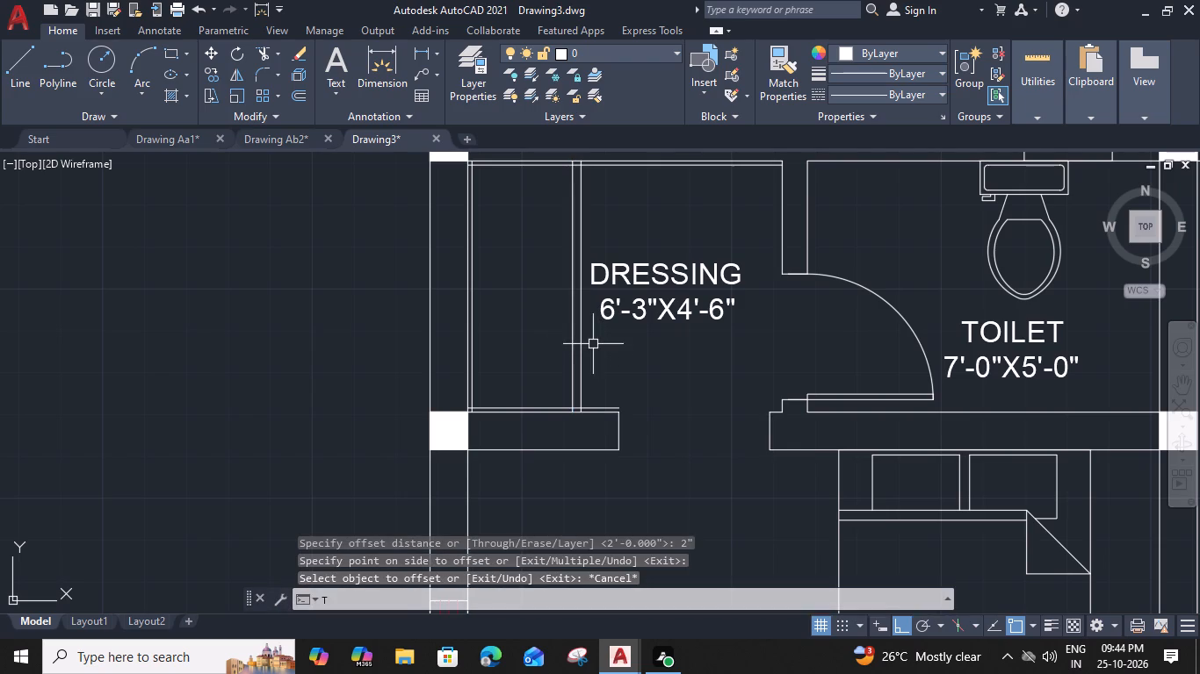
scroll(596, 397, up, 2)
click(589, 428)
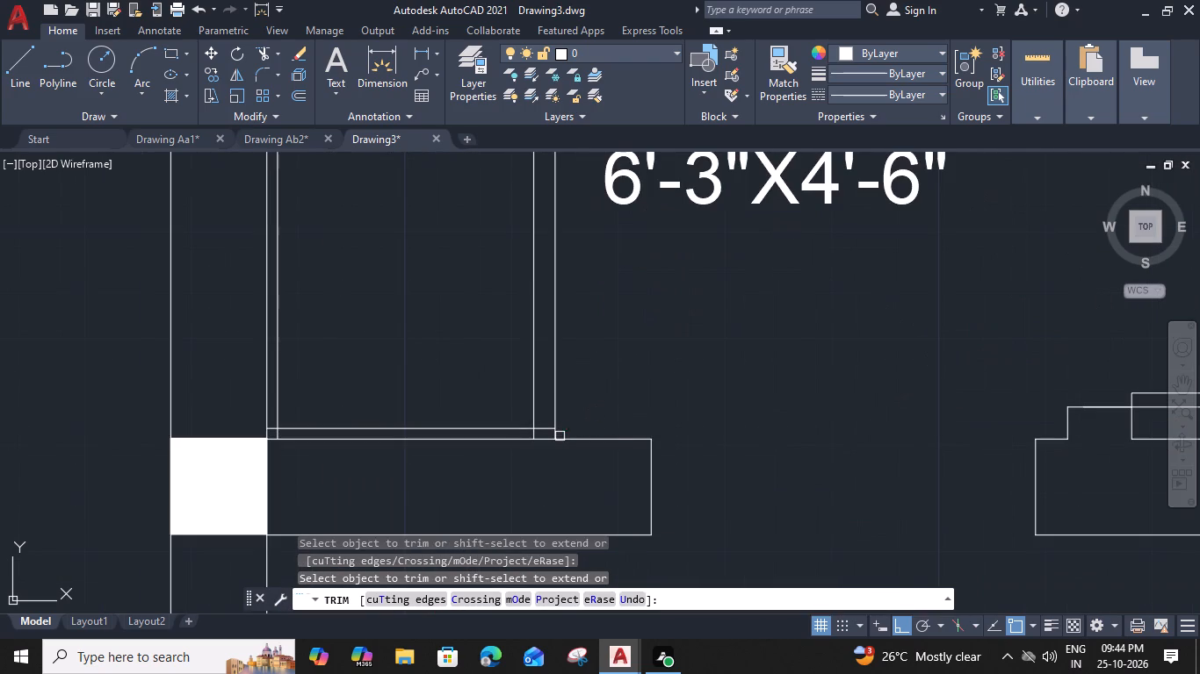
scroll(555, 435, up, 2)
drag(583, 433, 566, 438)
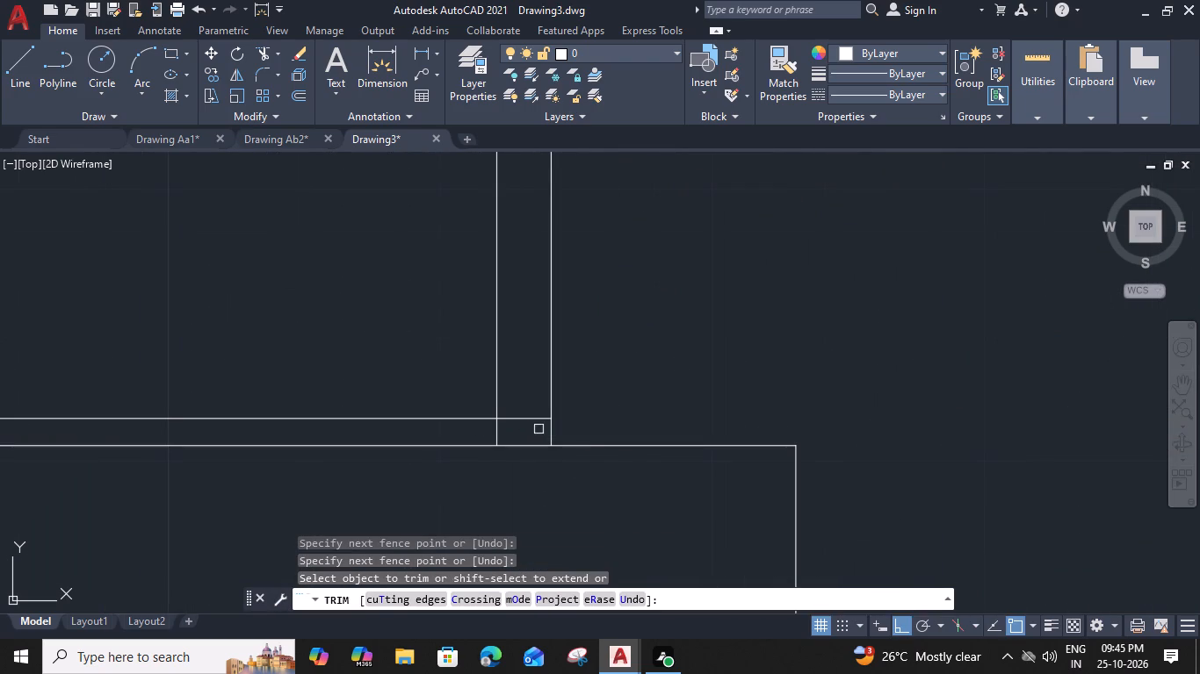
drag(585, 433, 421, 434)
scroll(421, 433, down, 2)
middle_drag(404, 402, 756, 395)
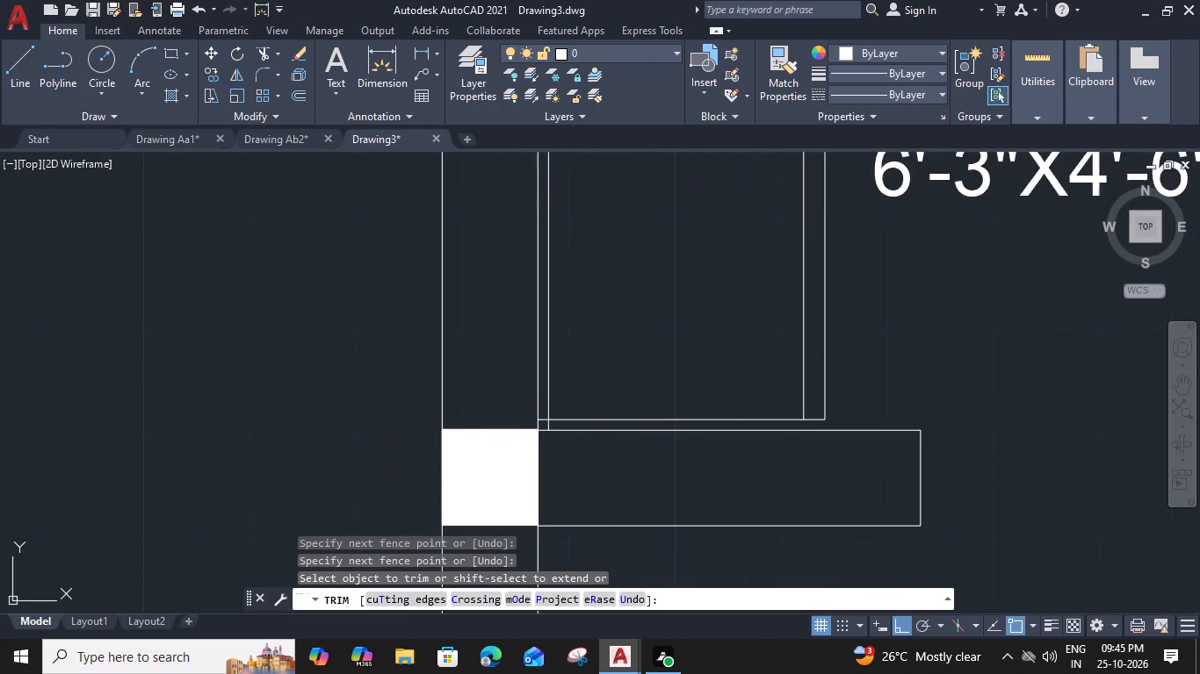
scroll(527, 419, up, 2)
click(575, 441)
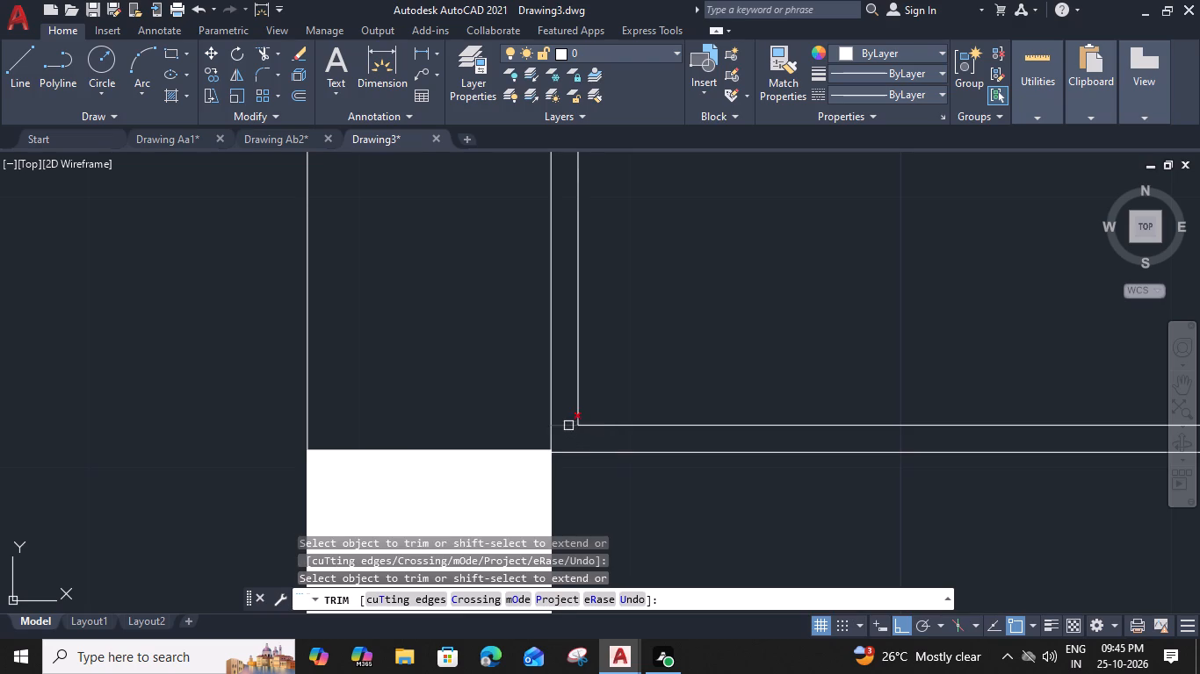
click(568, 425)
Trim the overhanging line ends at the two top corners of the dressing room wardrobe outline.
scroll(568, 425, down, 4)
scroll(580, 181, up, 5)
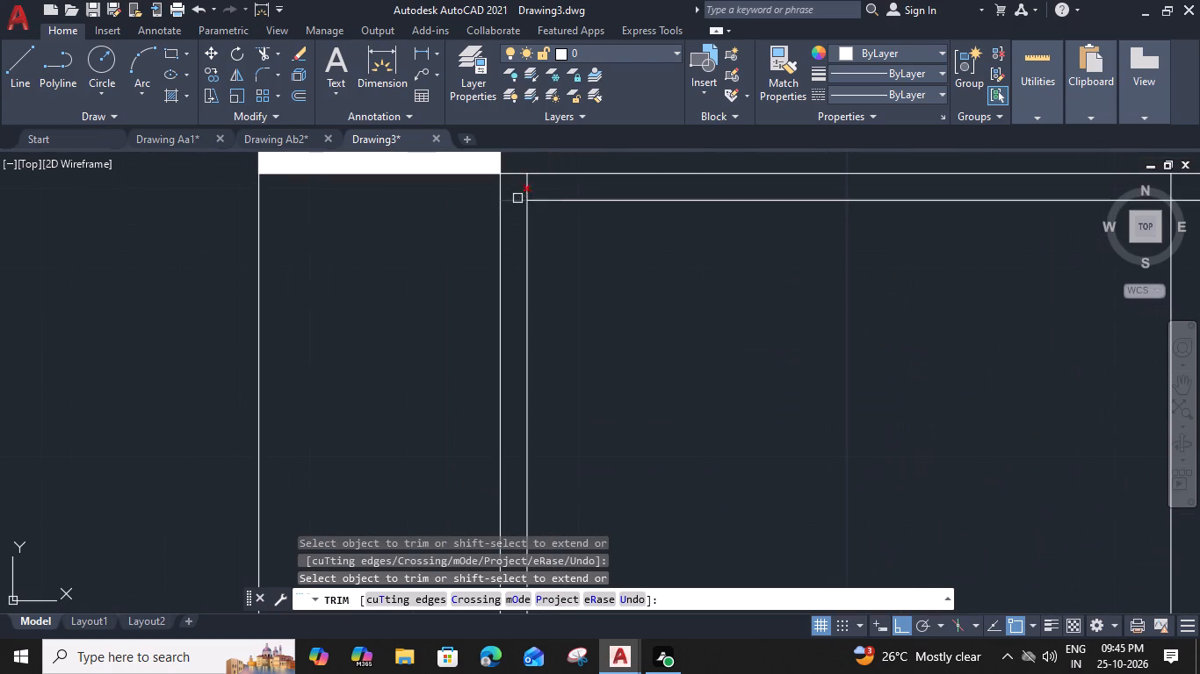
click(513, 197)
click(527, 184)
scroll(527, 185, down, 1)
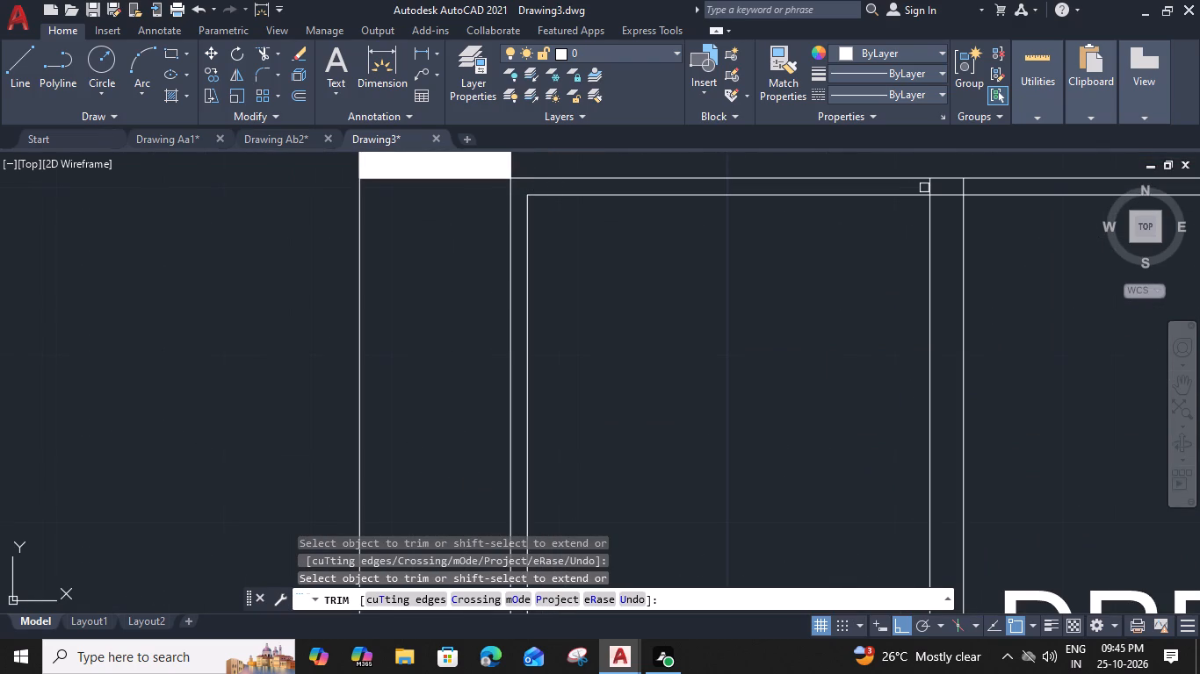
click(925, 188)
click(966, 189)
click(994, 190)
scroll(994, 209, down, 2)
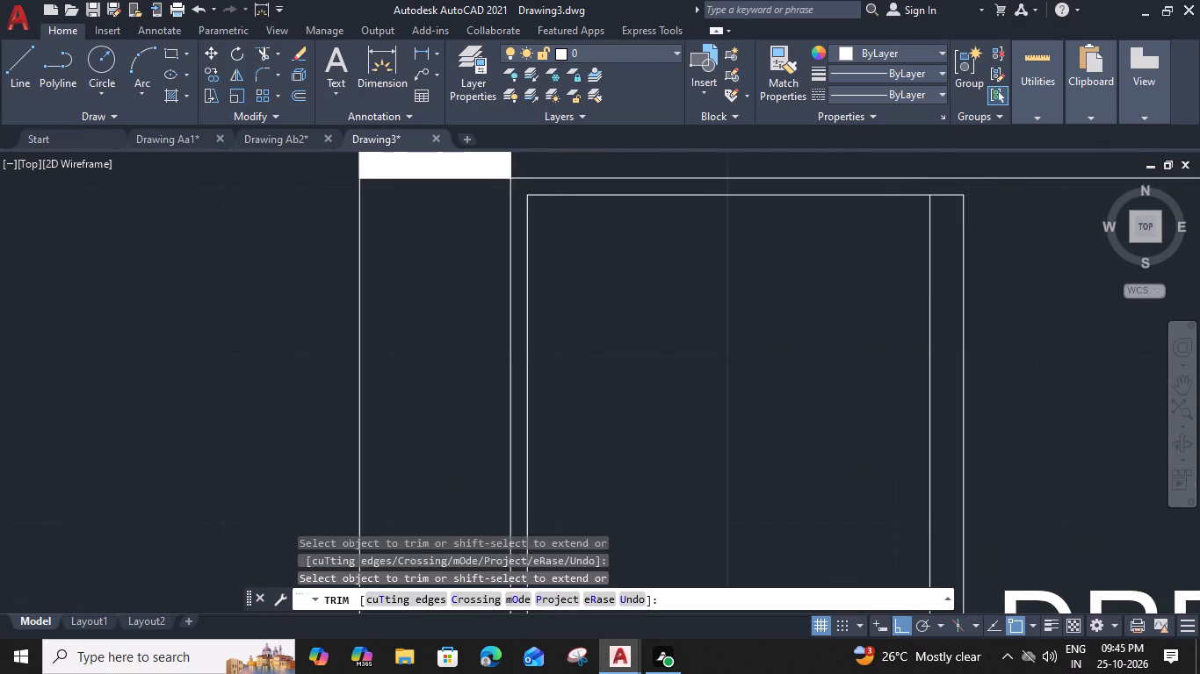
scroll(994, 209, down, 2)
key(Escape)
Draw a vertical centre line through the wardrobe from its top edge to its bottom edge.
middle_drag(998, 285, 903, 286)
text(L)
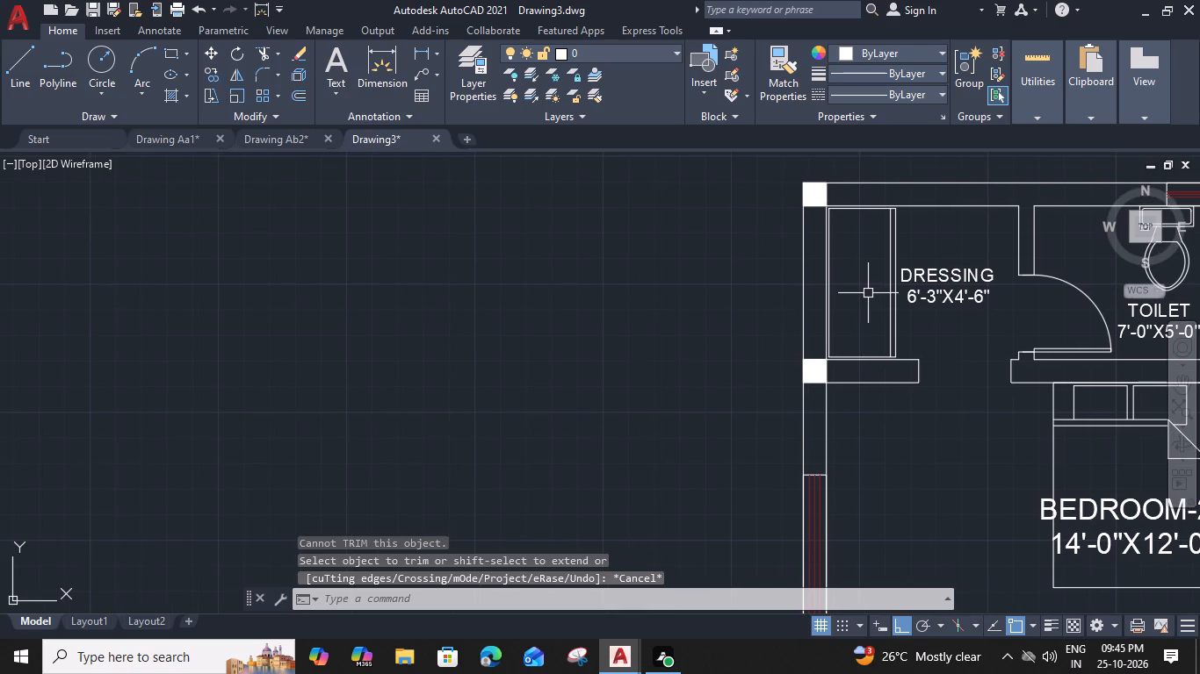
key(space)
click(857, 209)
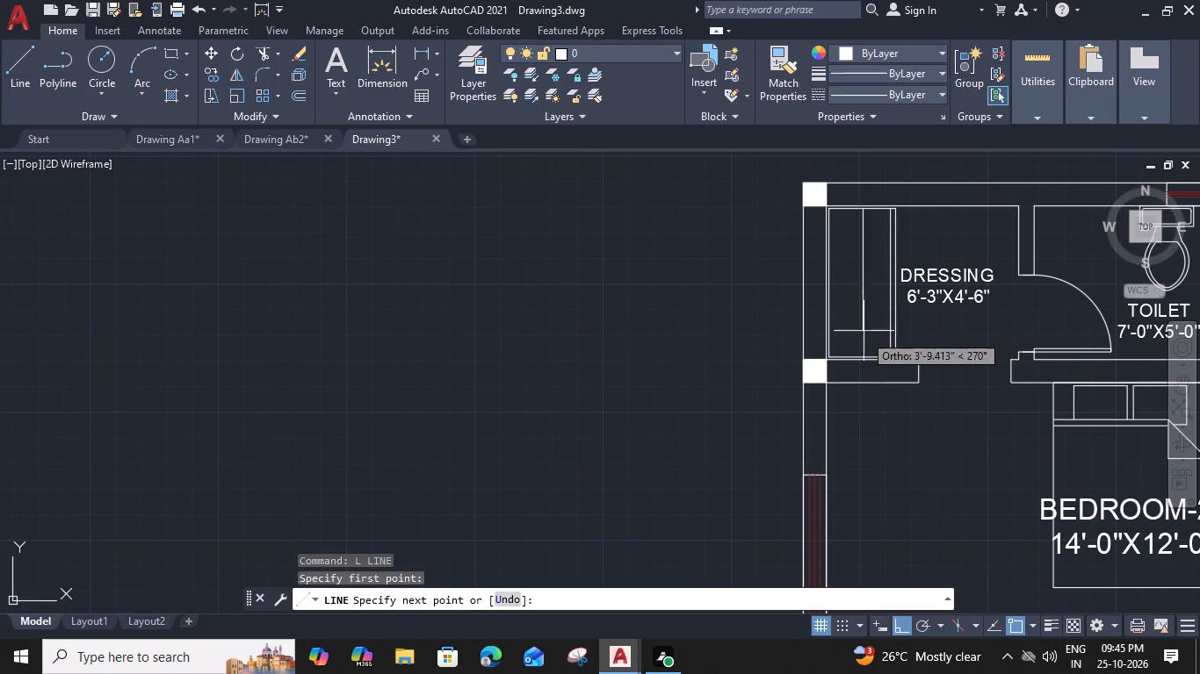
scroll(864, 341, up, 2)
click(856, 385)
key(space)
scroll(871, 252, down, 2)
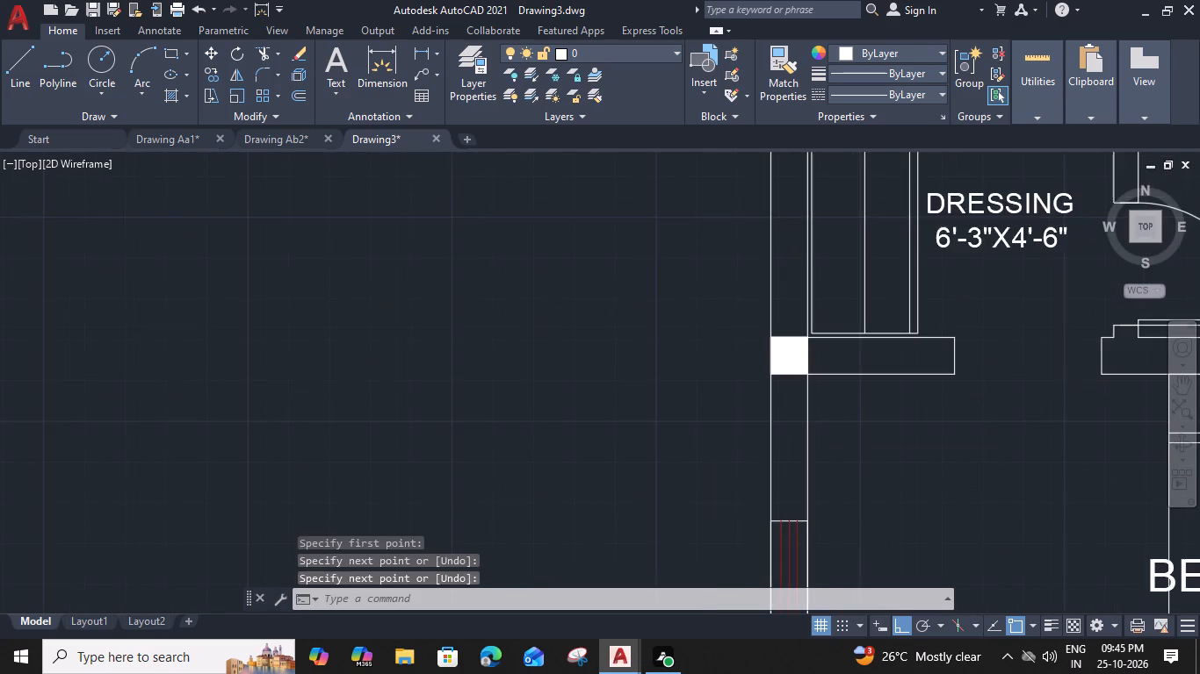
Draw two crossing slanted hanger lines at the wardrobe's bottom end, between its back line and inner front line.
middle_drag(818, 261, 700, 312)
scroll(777, 253, up, 1)
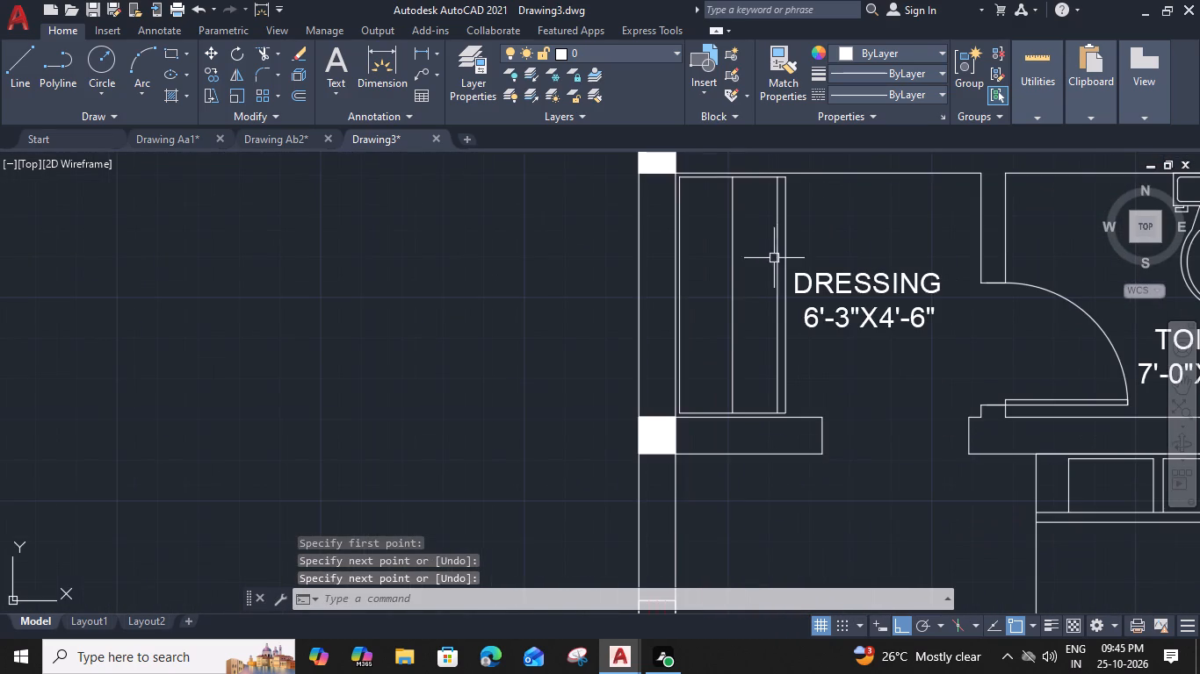
key(space)
click(681, 412)
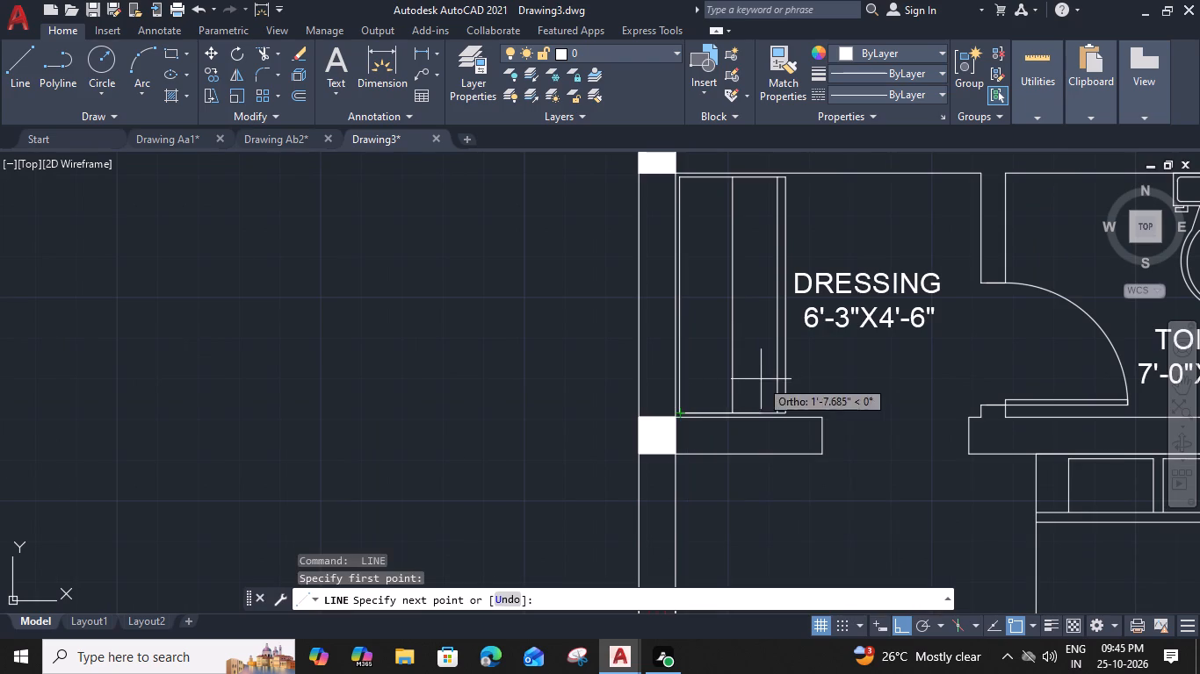
click(772, 375)
key(space)
key(space)
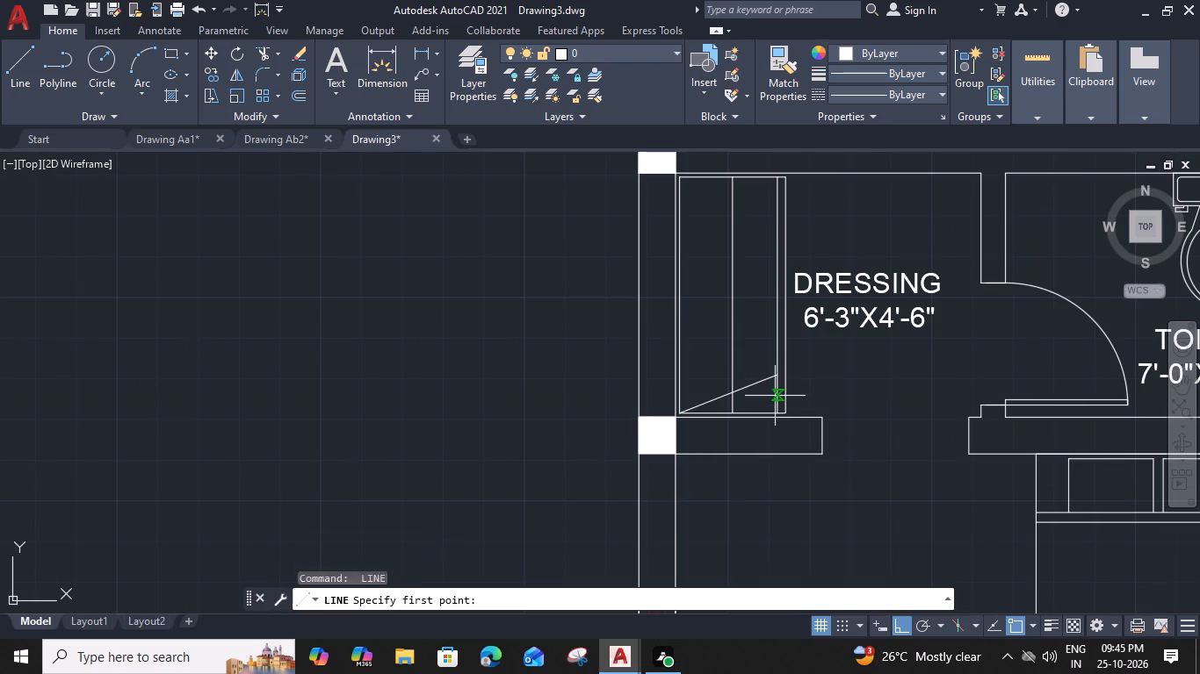
click(775, 396)
click(679, 371)
key(space)
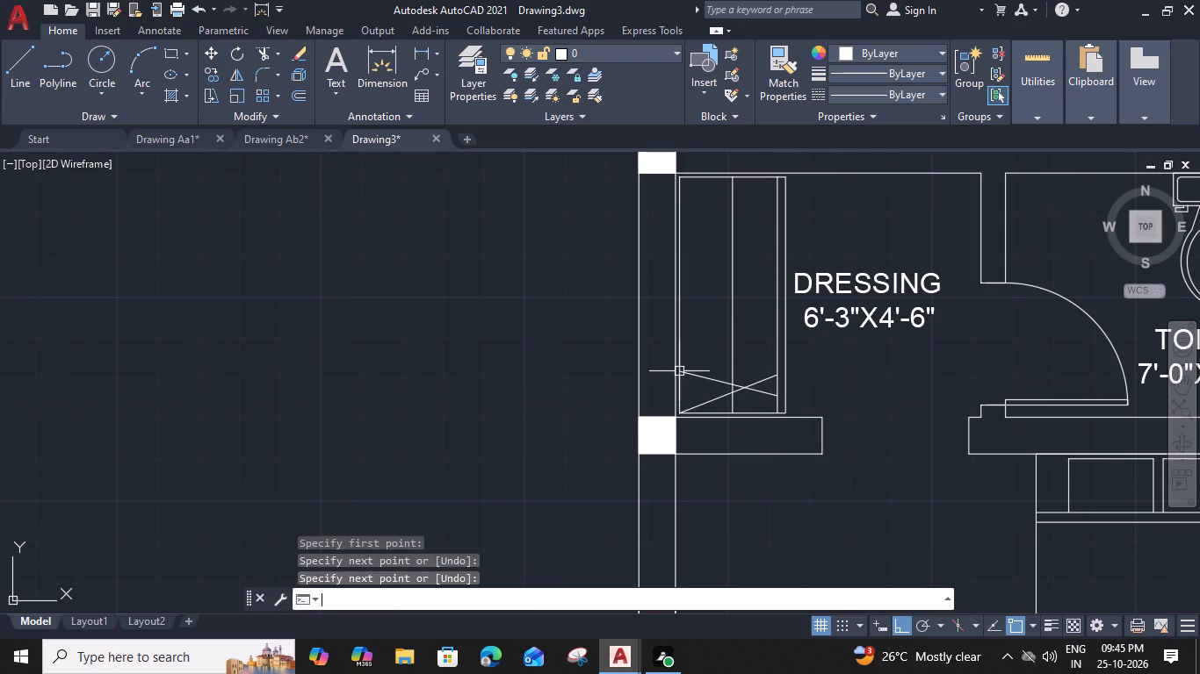
Copy the crossed pair of hanger lines upward five times, end to end, along the wardrobe's back line.
click(756, 364)
click(747, 396)
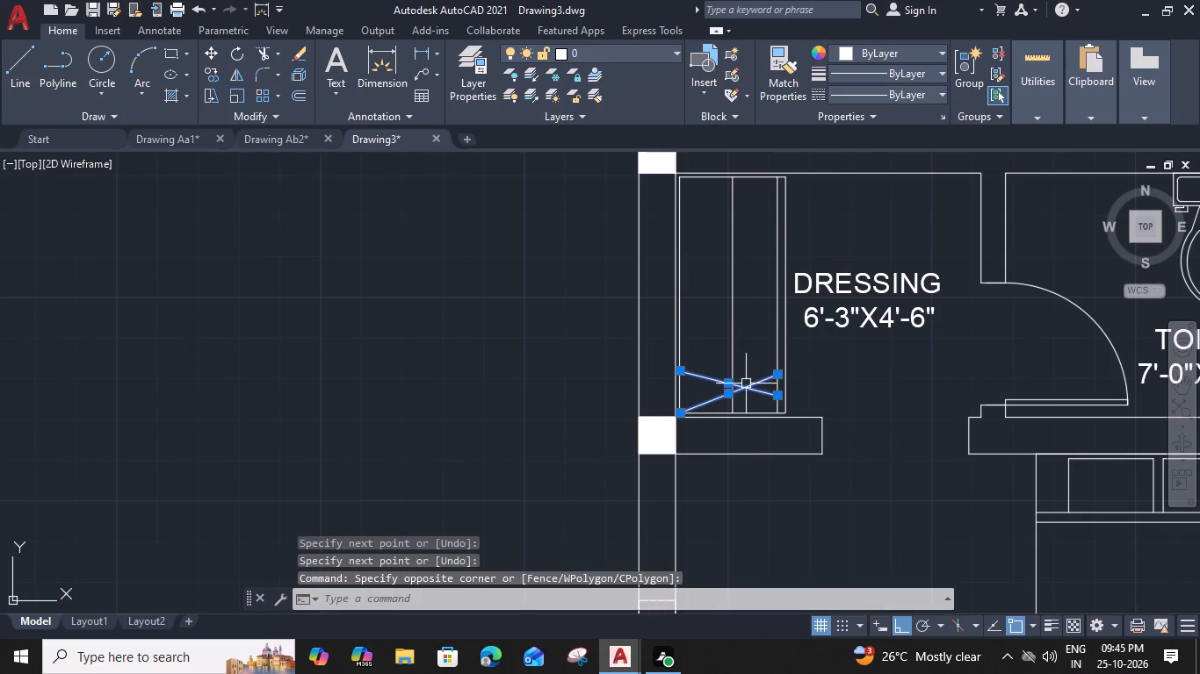
key(c)
text(O)
key(space)
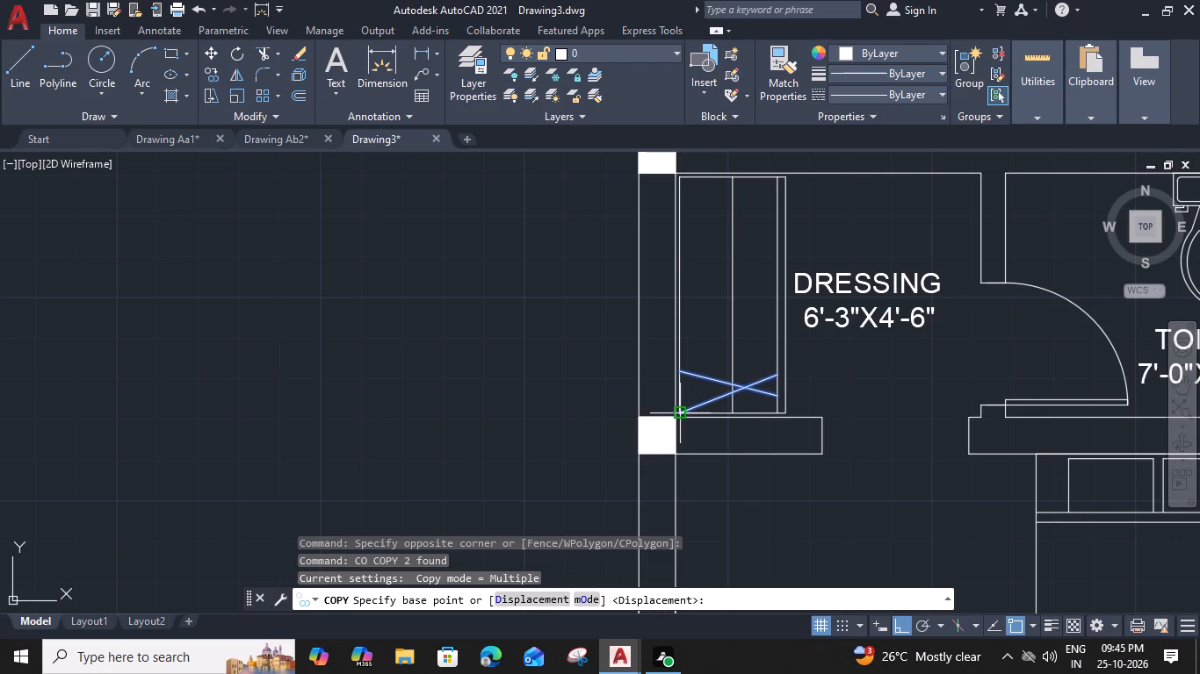
click(680, 412)
click(679, 369)
click(679, 330)
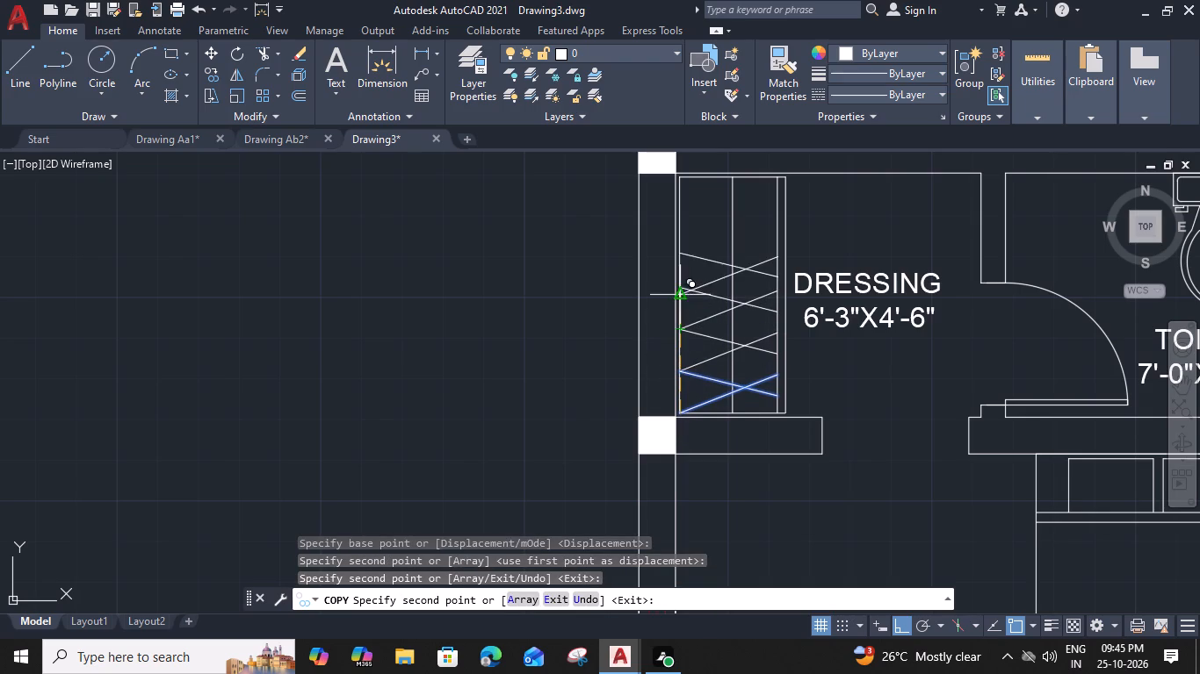
click(678, 284)
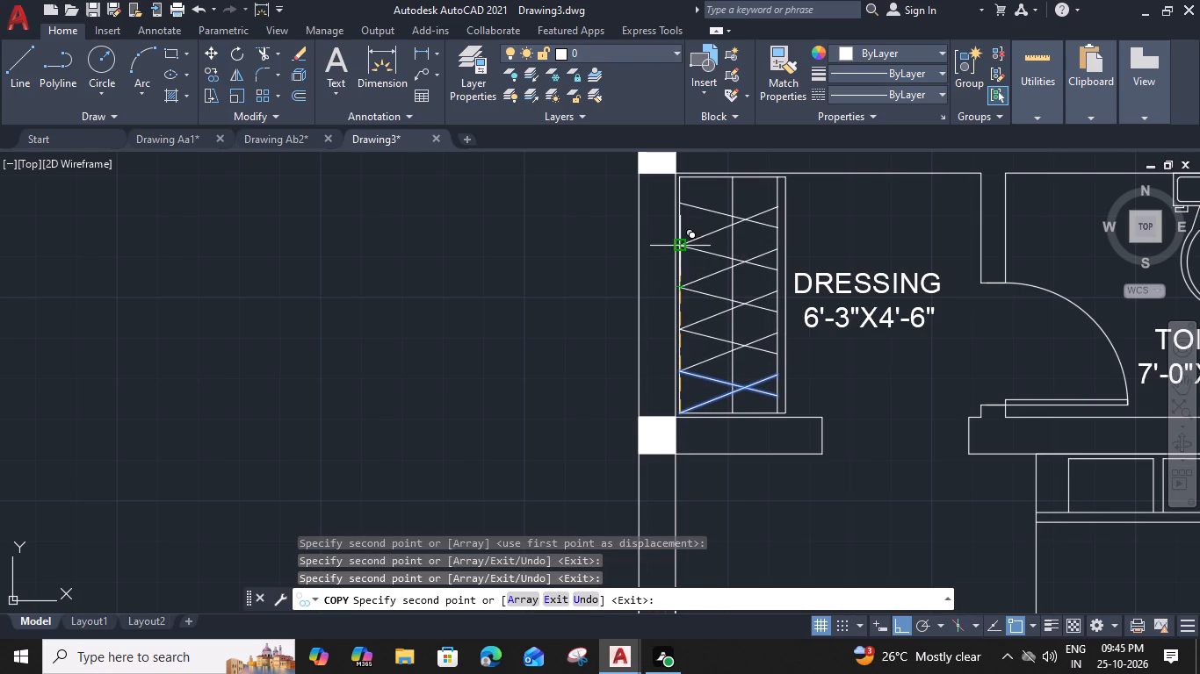
click(680, 248)
click(681, 207)
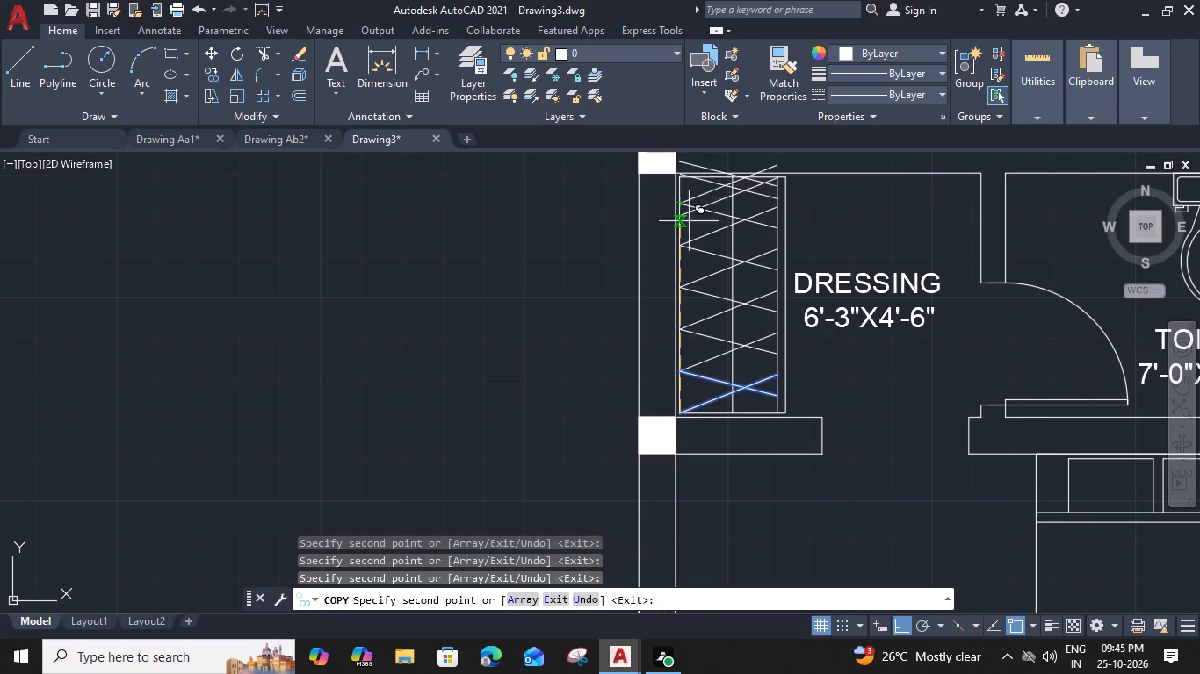
key(Escape)
Trim the topmost hanger lines at the wardrobe's top edge and erase the leftover piece inside the wall.
text(TR)
key(space)
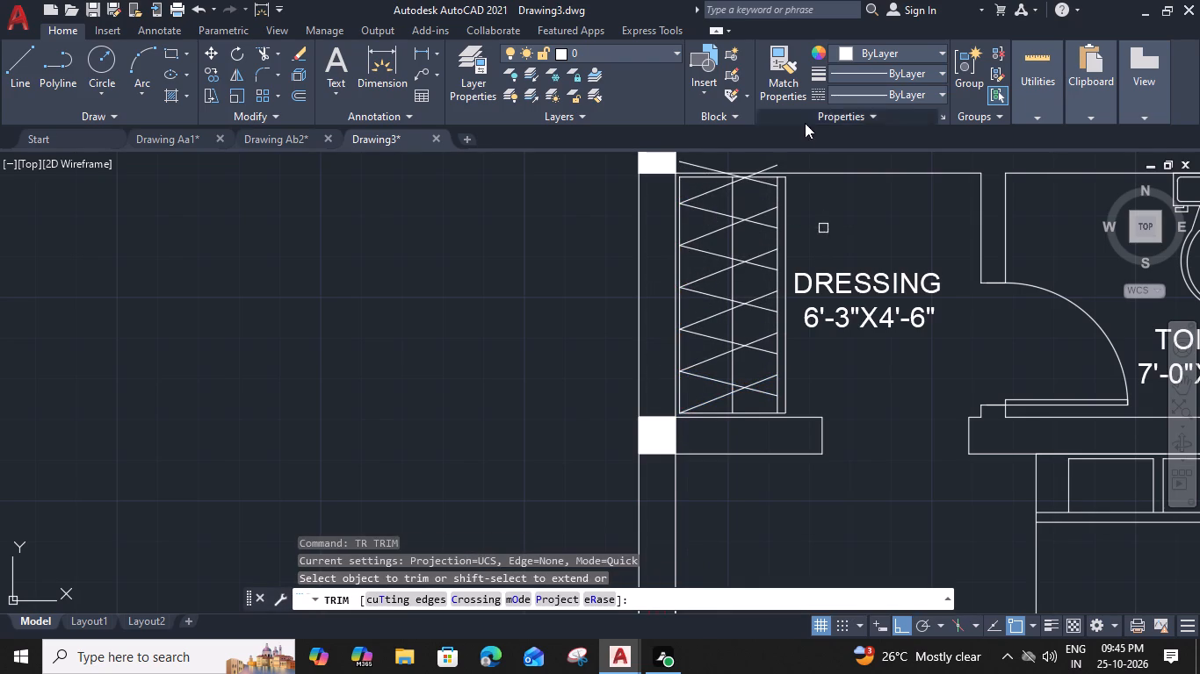
scroll(795, 134, up, 4)
scroll(747, 186, up, 5)
click(640, 189)
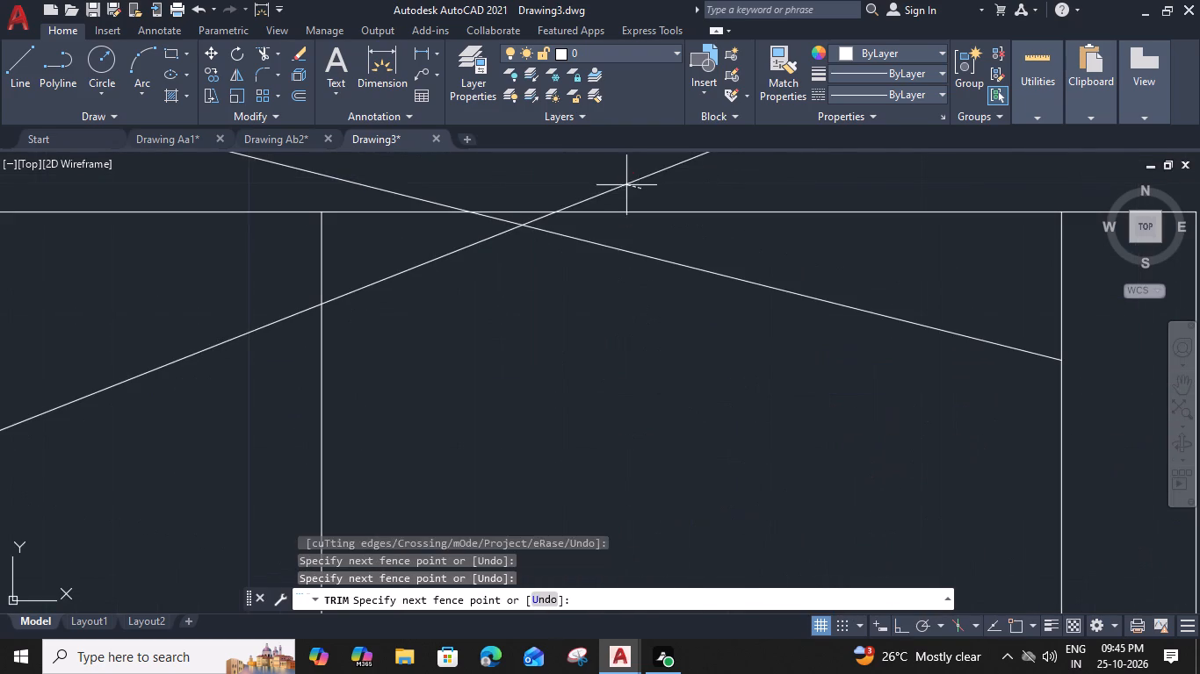
click(608, 183)
middle_drag(608, 184, 844, 365)
click(590, 363)
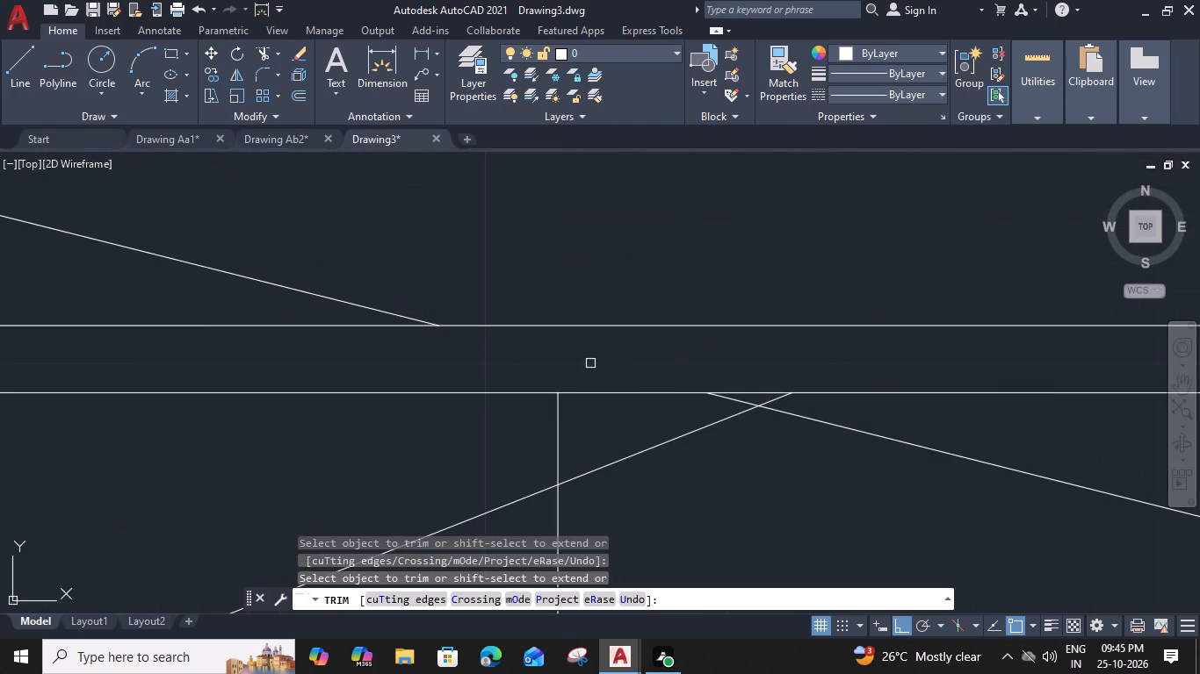
scroll(590, 363, down, 3)
key(Escape)
click(509, 342)
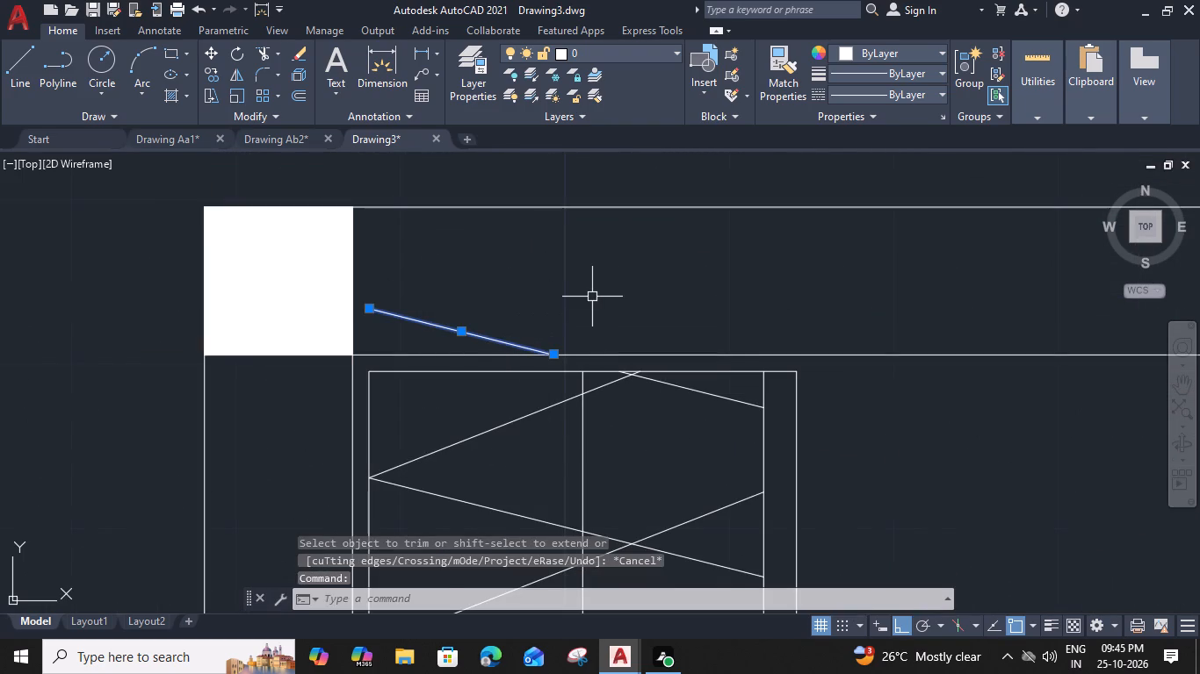
key(Delete)
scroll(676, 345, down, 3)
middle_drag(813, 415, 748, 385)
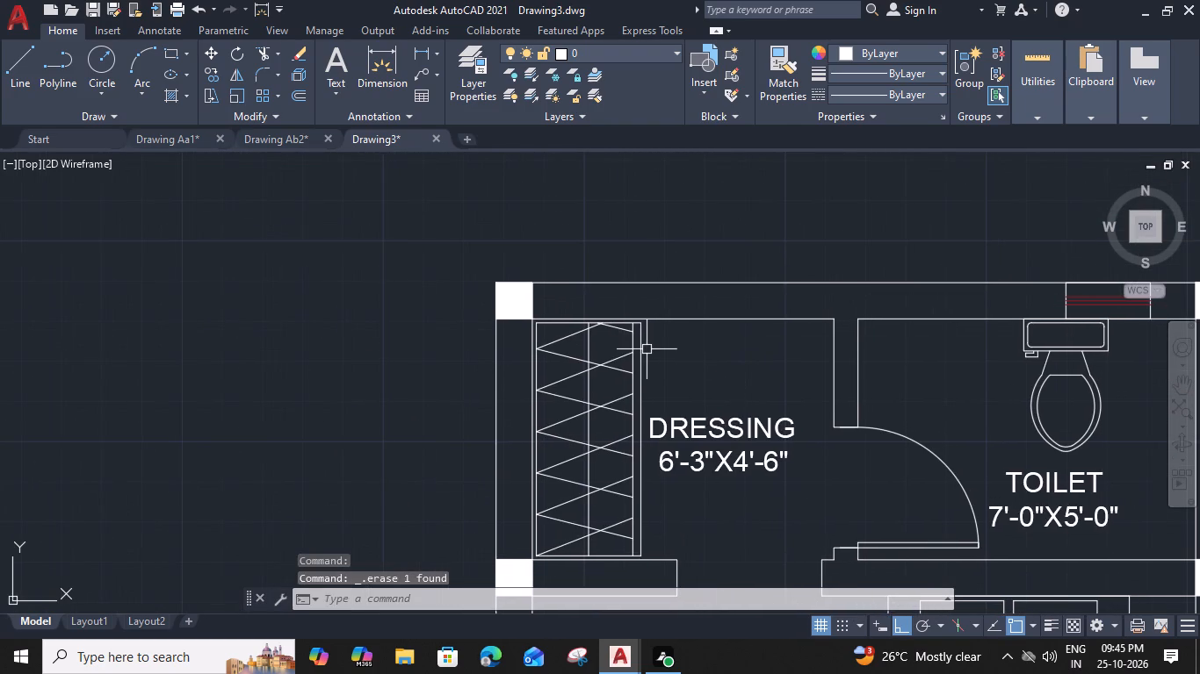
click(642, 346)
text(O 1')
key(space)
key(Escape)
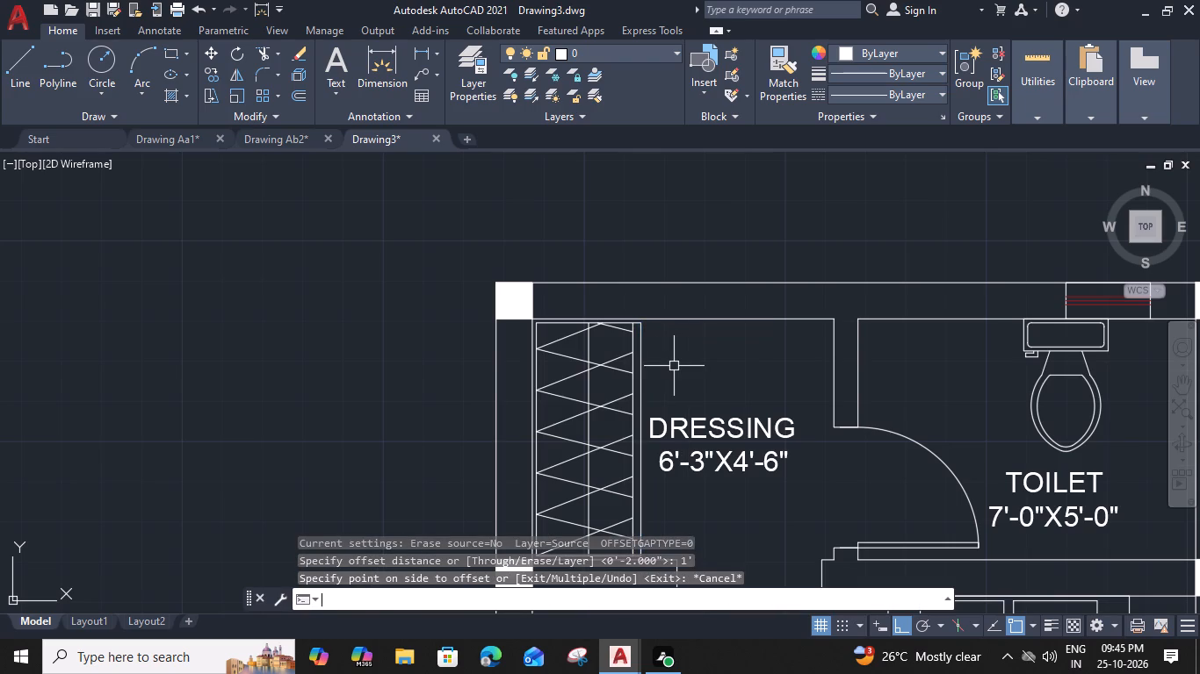
Offset the wardrobe's outer front line 1" into the dressing room.
click(640, 350)
text(O 1)
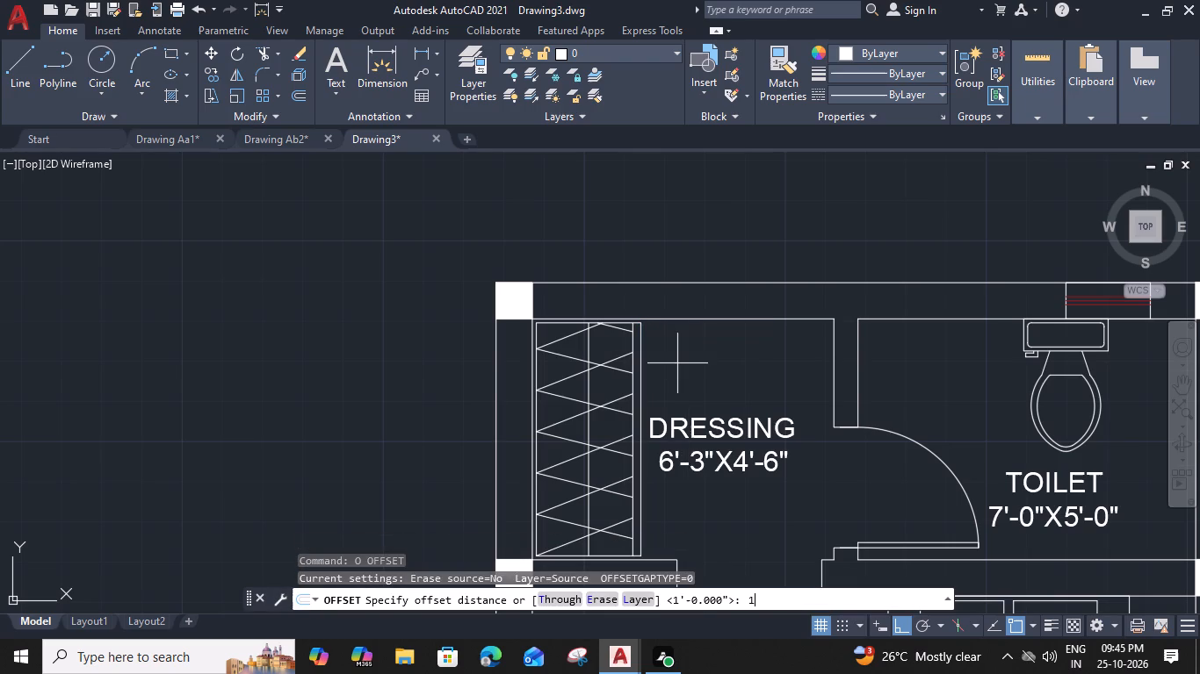
key(shift+quotedbl)
key(Return)
click(683, 369)
key(Escape)
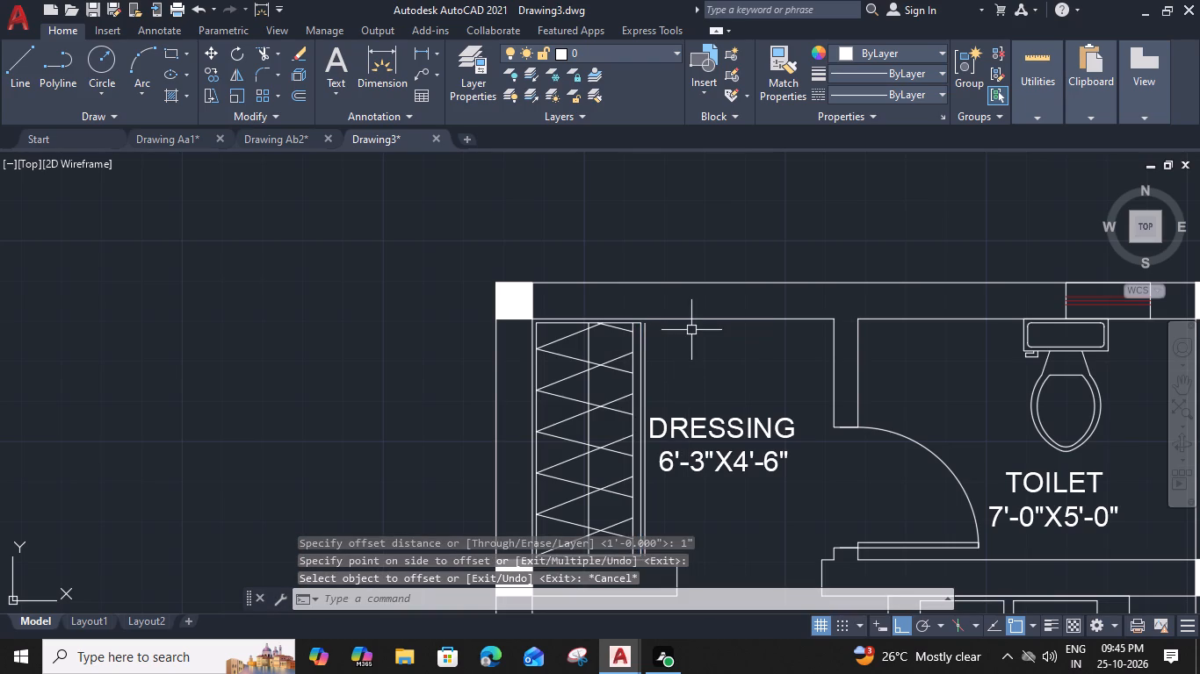
Offset the dressing room's top wall line and its wall line on the toilet side 1" into the room.
click(700, 318)
text(O 1")
key(Return)
click(704, 376)
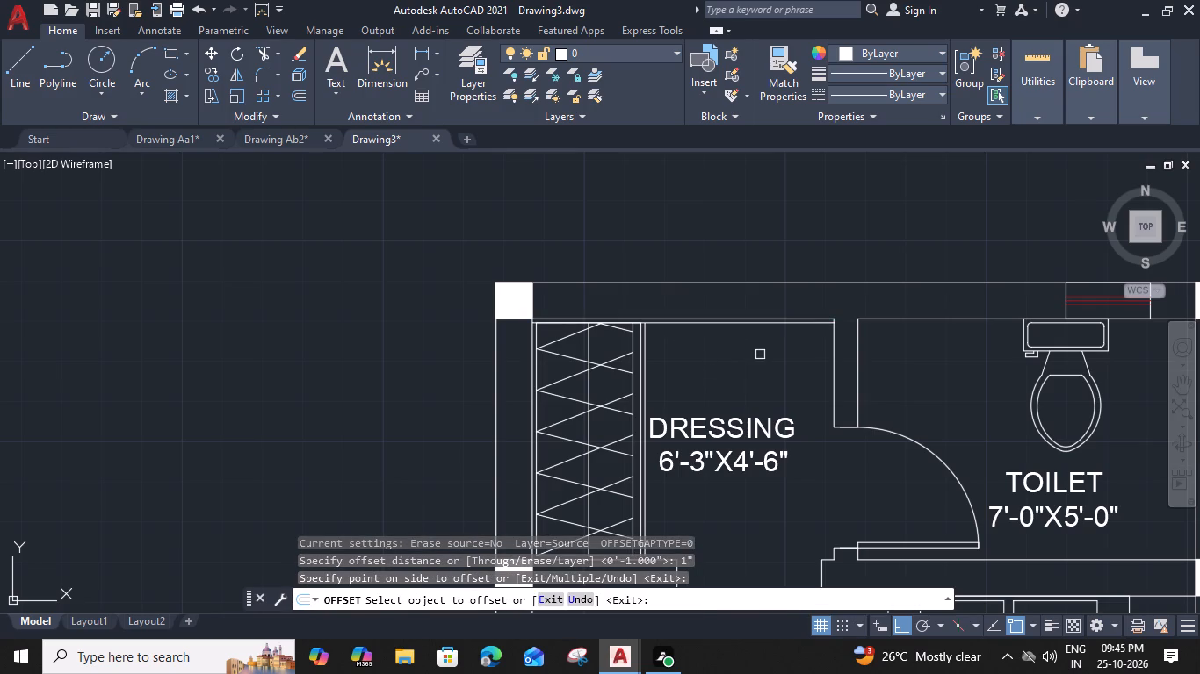
click(835, 352)
click(791, 356)
key(Escape)
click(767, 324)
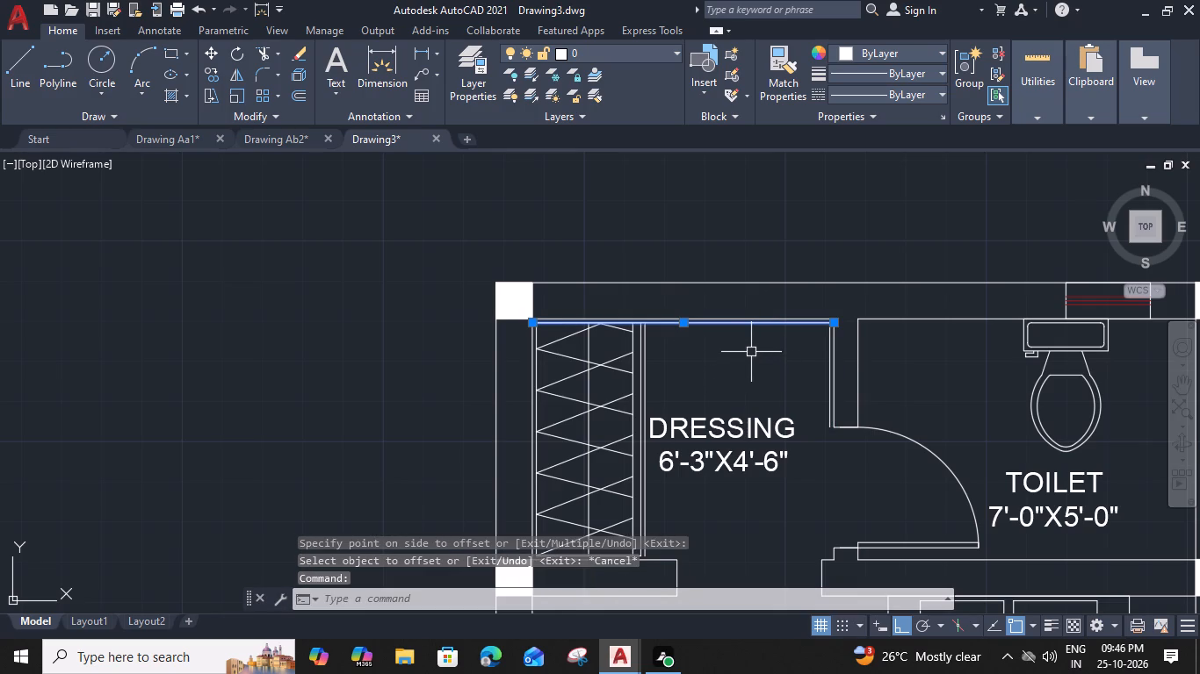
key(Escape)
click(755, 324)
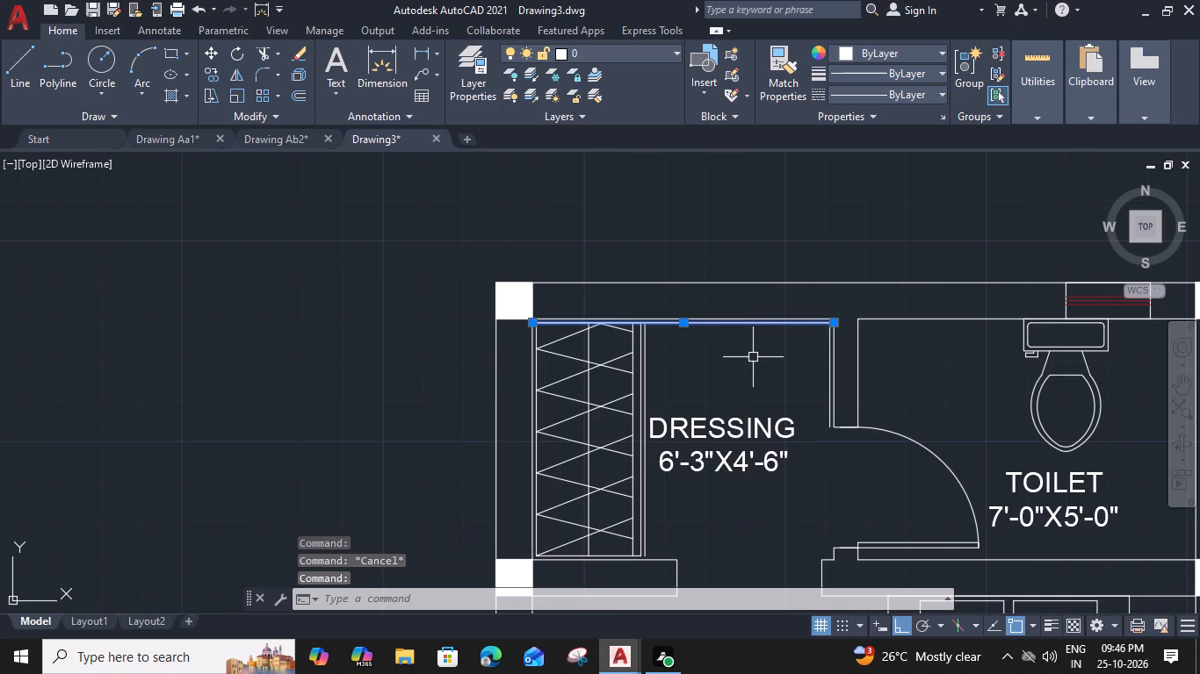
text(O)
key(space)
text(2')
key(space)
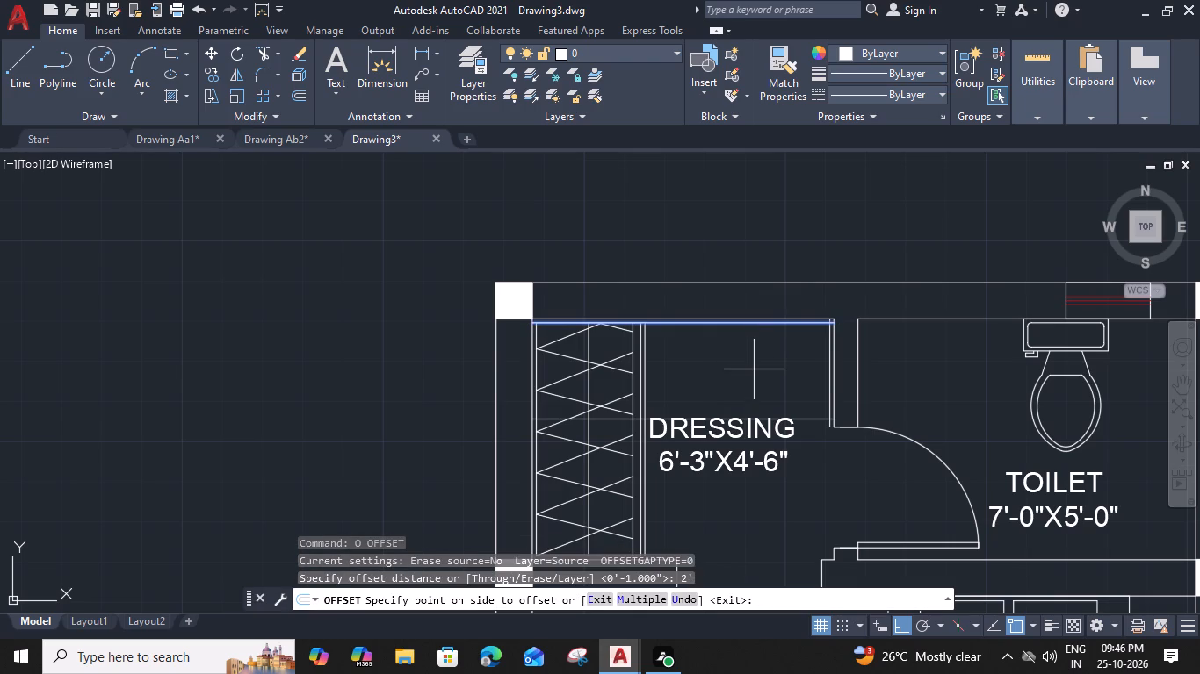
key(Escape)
Offset the inner line along the dressing room's top wall 1'9" down into the room for a second wardrobe's depth.
click(760, 322)
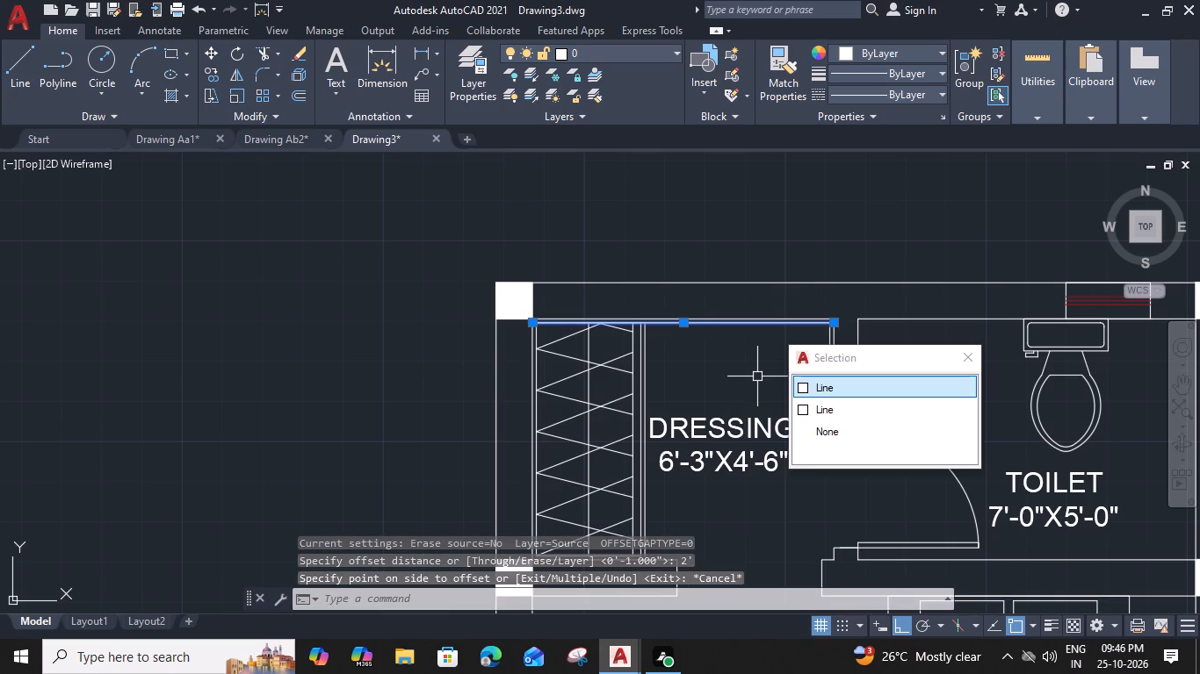
text(O 1')
text(9")
key(Return)
text(O 1)
key(apostrophe)
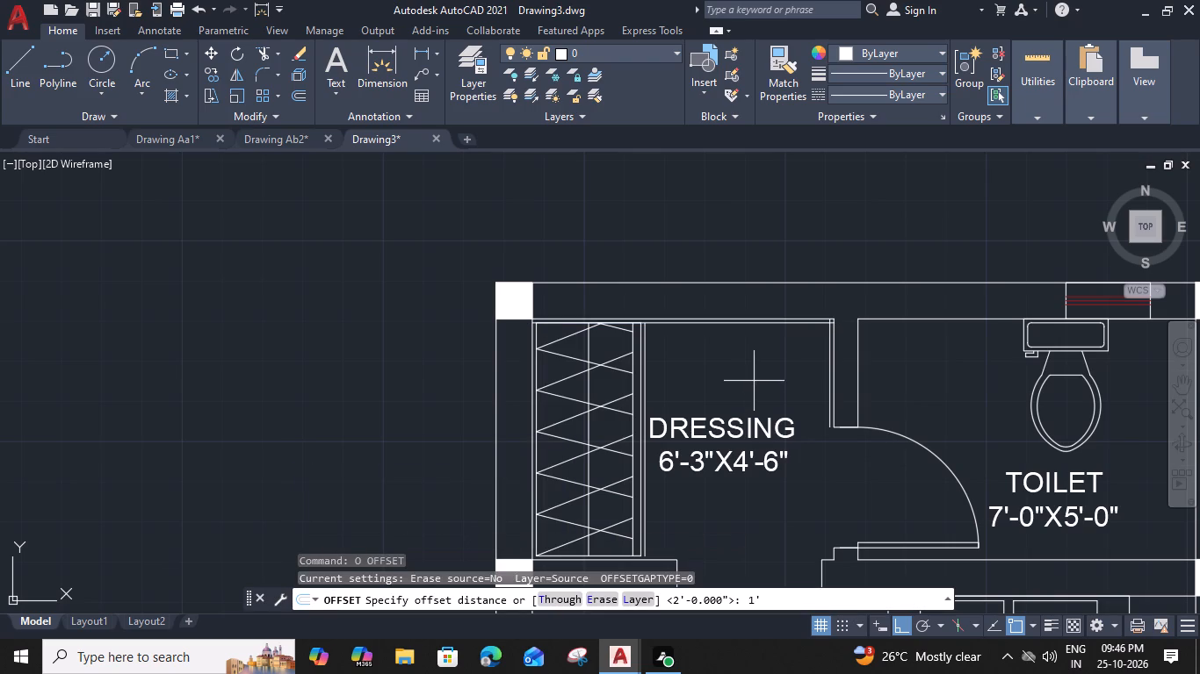
text(9")
key(Return)
click(756, 405)
key(Escape)
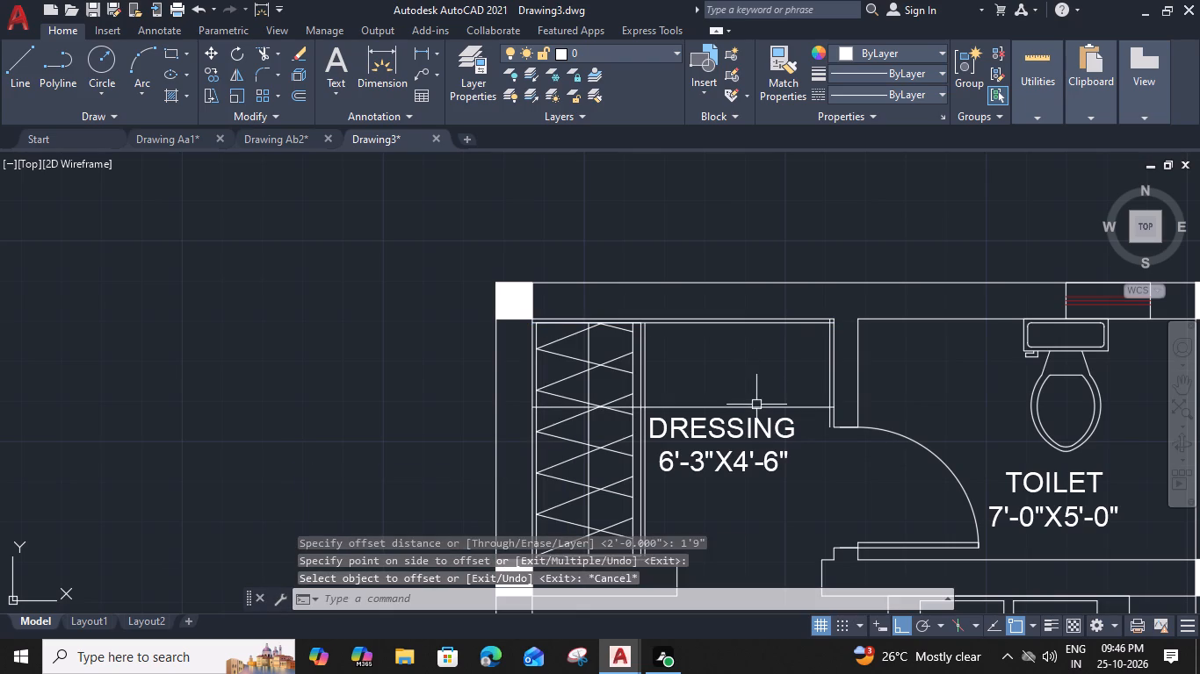
Trim the overlapping lines at the second wardrobe's corners so its outline forms a rectangle beside the first wardrobe.
text(TR)
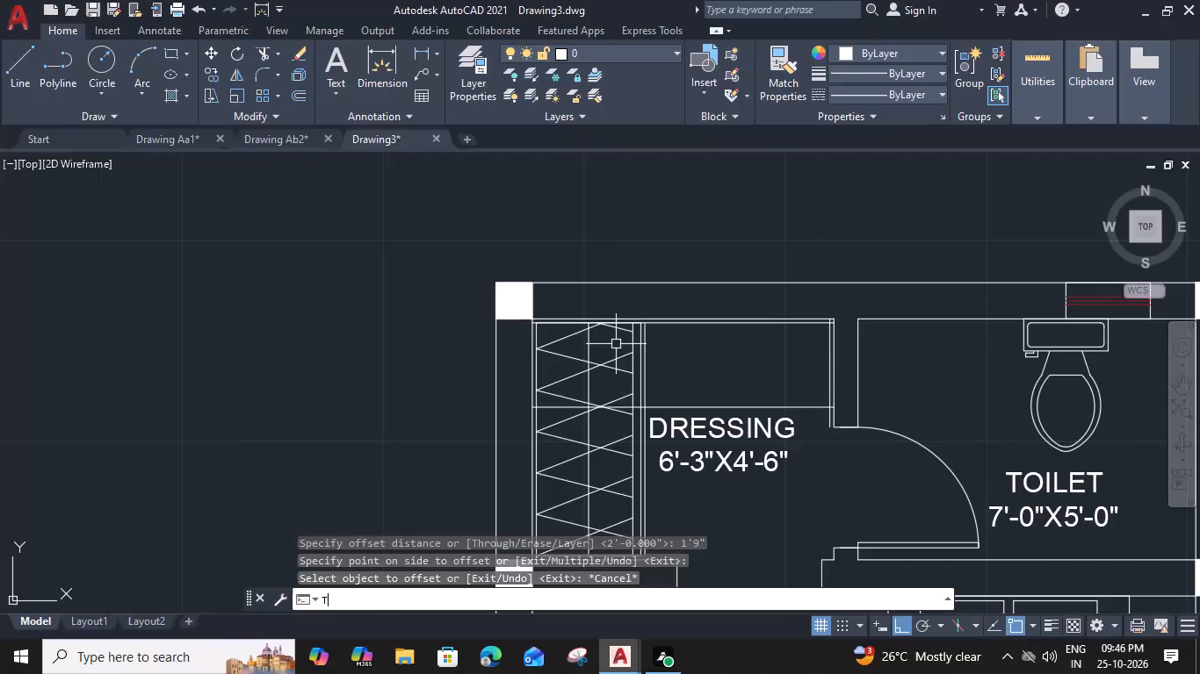
key(space)
scroll(628, 408, up, 3)
click(690, 423)
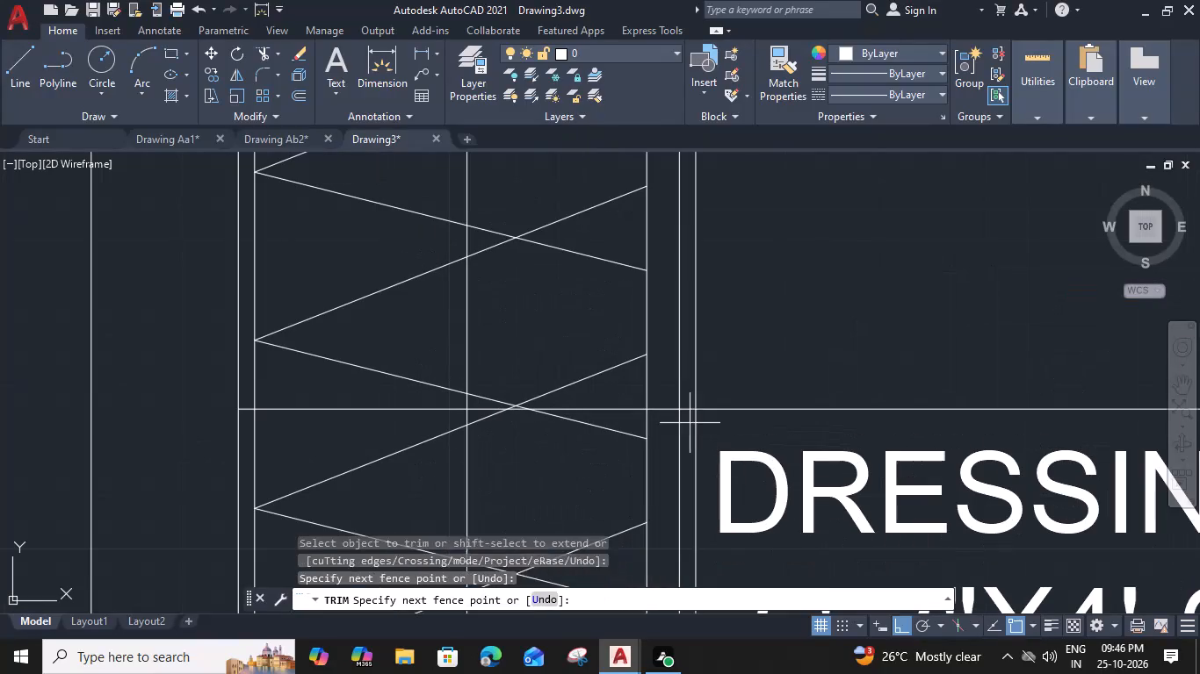
click(705, 429)
click(688, 406)
scroll(688, 406, down, 2)
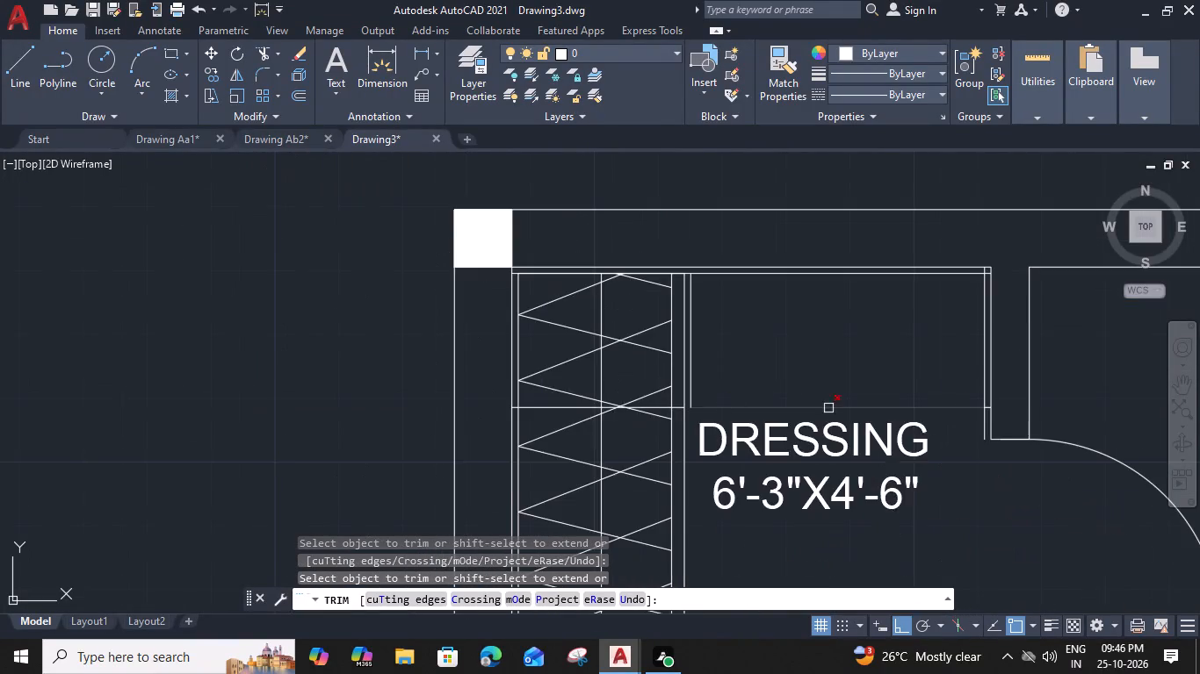
scroll(963, 414, up, 3)
click(1001, 406)
scroll(1001, 402, down, 3)
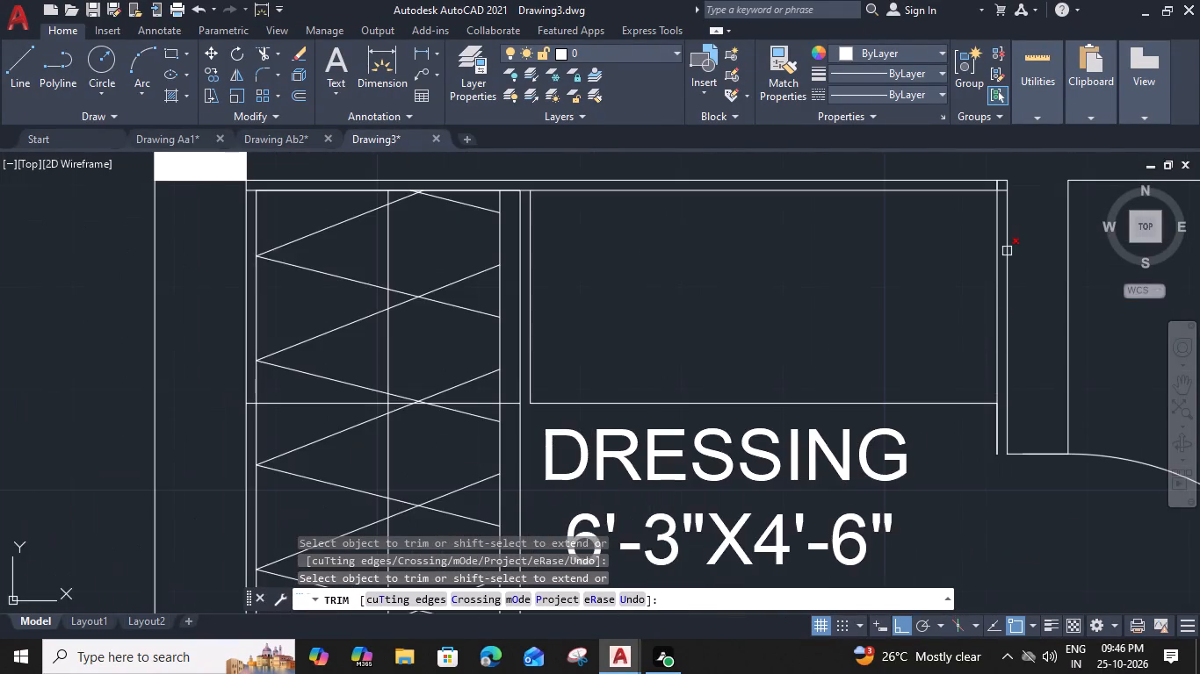
scroll(1010, 193, up, 3)
click(981, 182)
click(949, 168)
scroll(949, 168, down, 4)
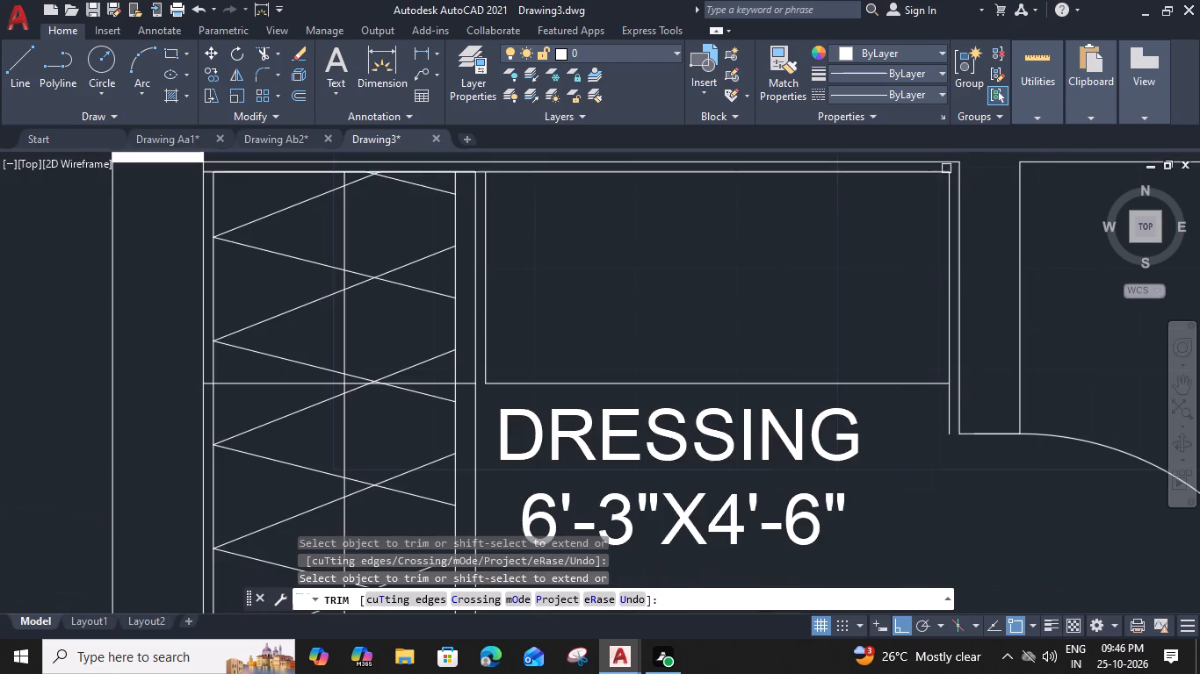
scroll(460, 183, up, 2)
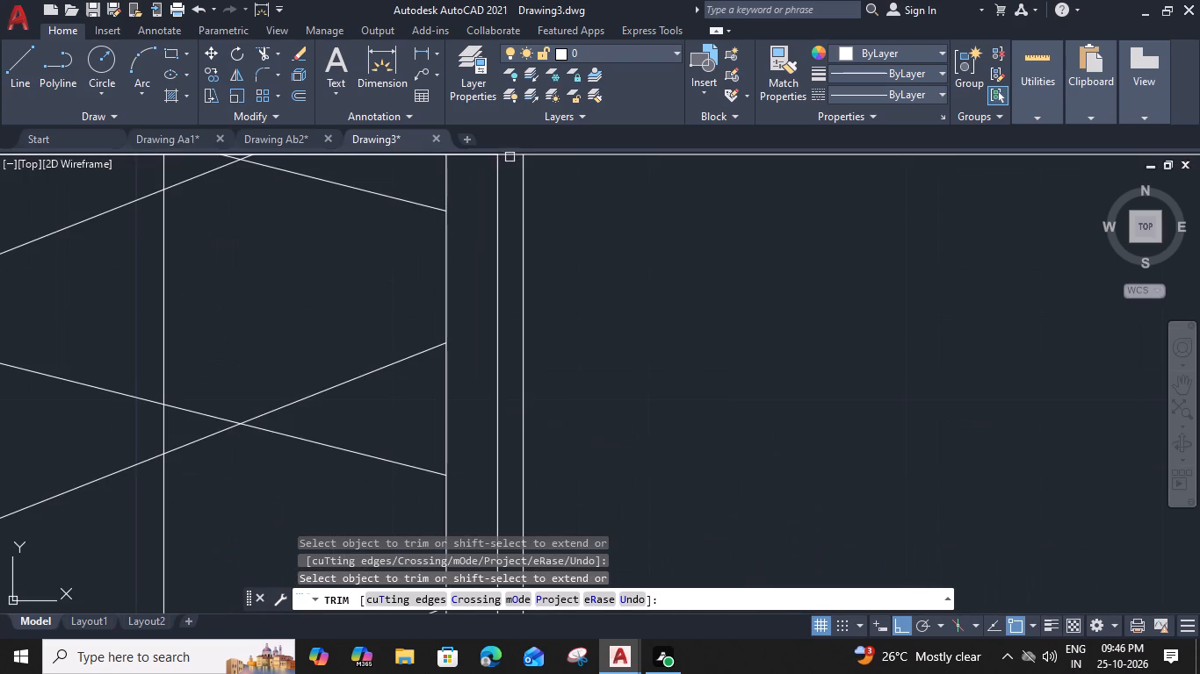
click(511, 154)
key(Escape)
Erase the leftover pieces of the second wardrobe's top and front lines that cross the first wardrobe.
scroll(511, 154, down, 3)
middle_drag(502, 173, 509, 199)
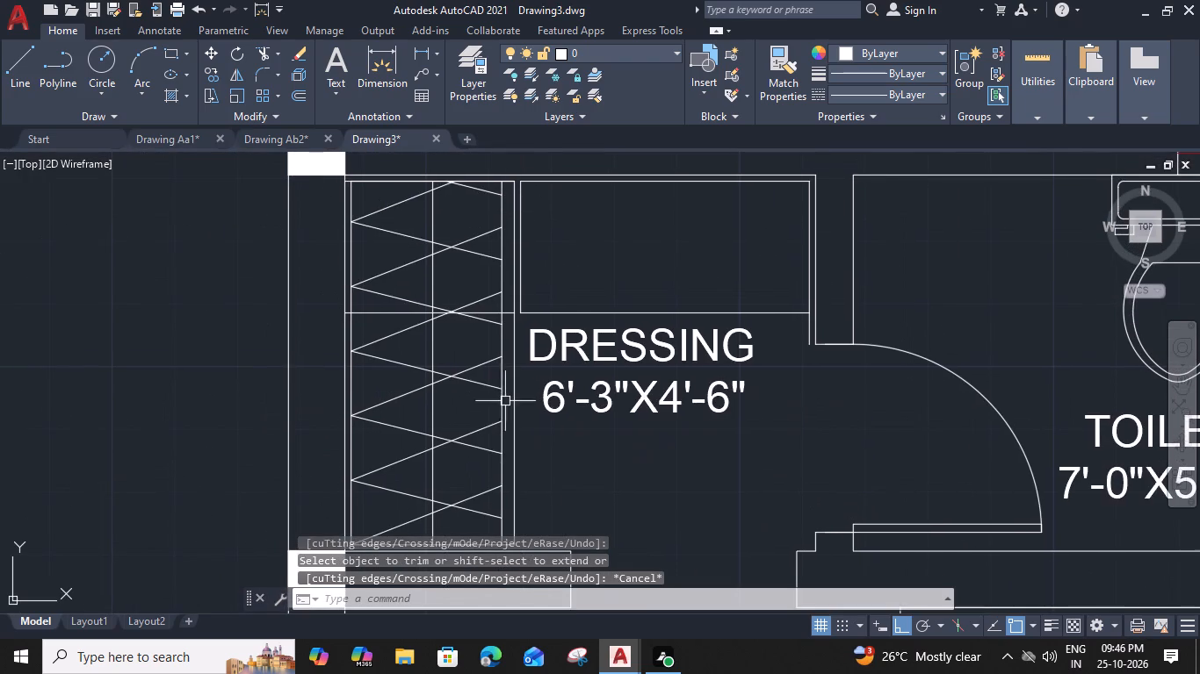
scroll(349, 163, up, 3)
click(344, 215)
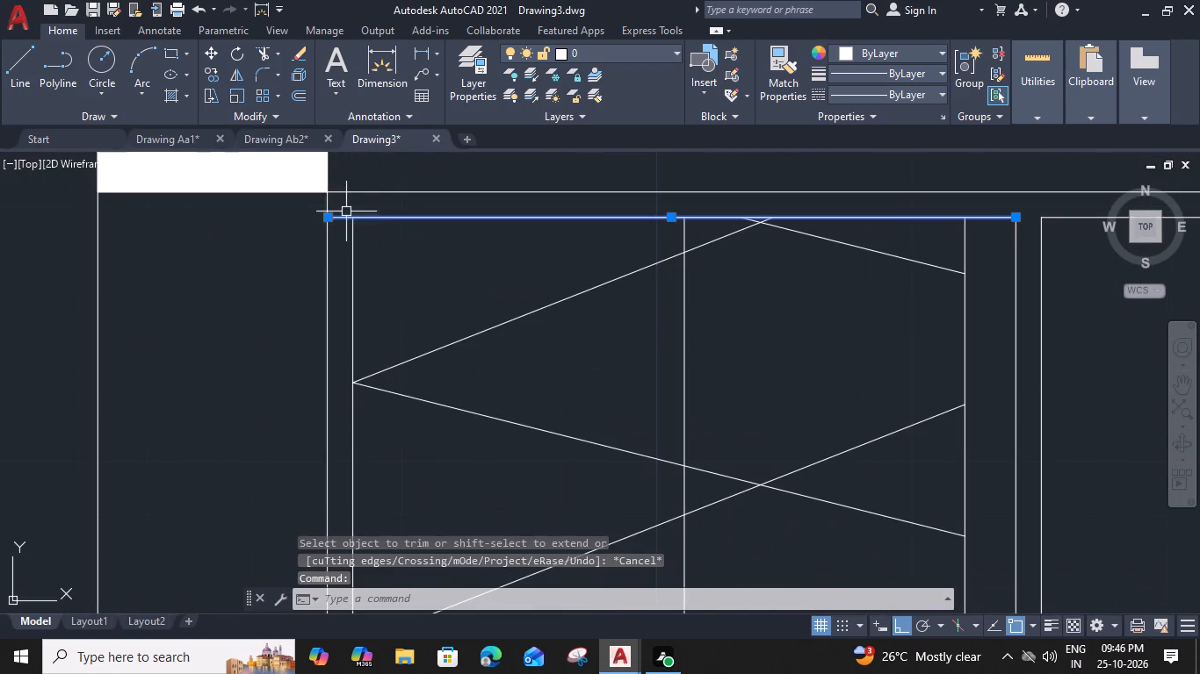
key(Delete)
scroll(500, 339, down, 3)
middle_drag(615, 381, 590, 319)
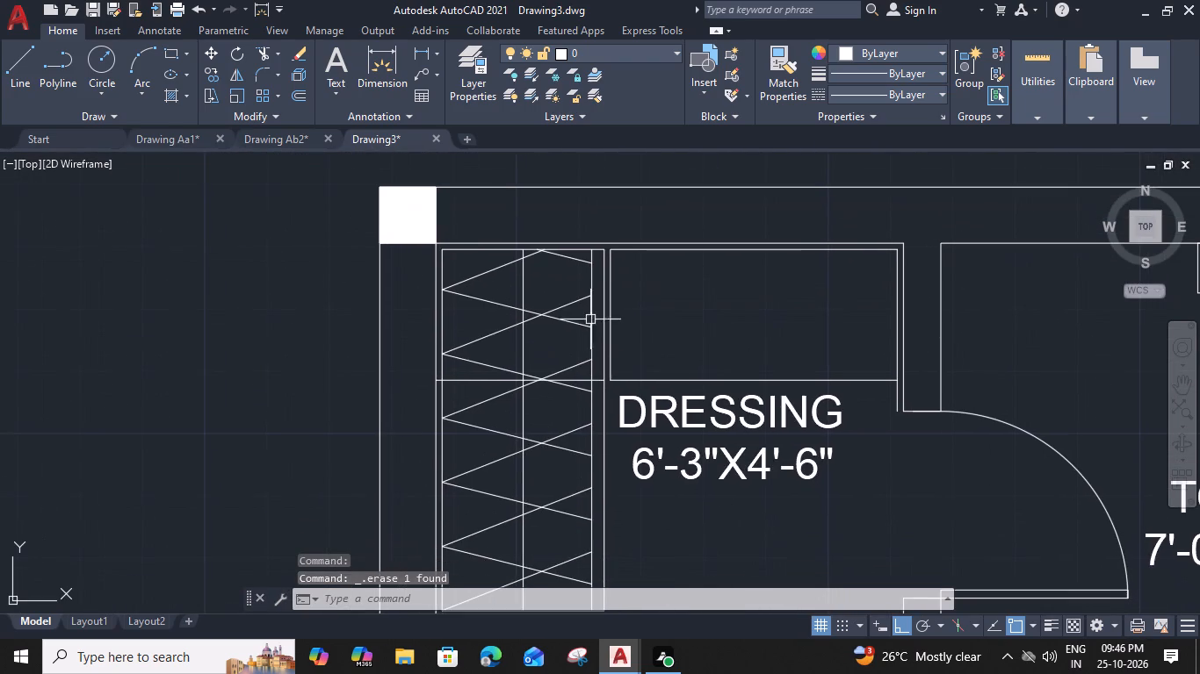
click(599, 381)
key(Delete)
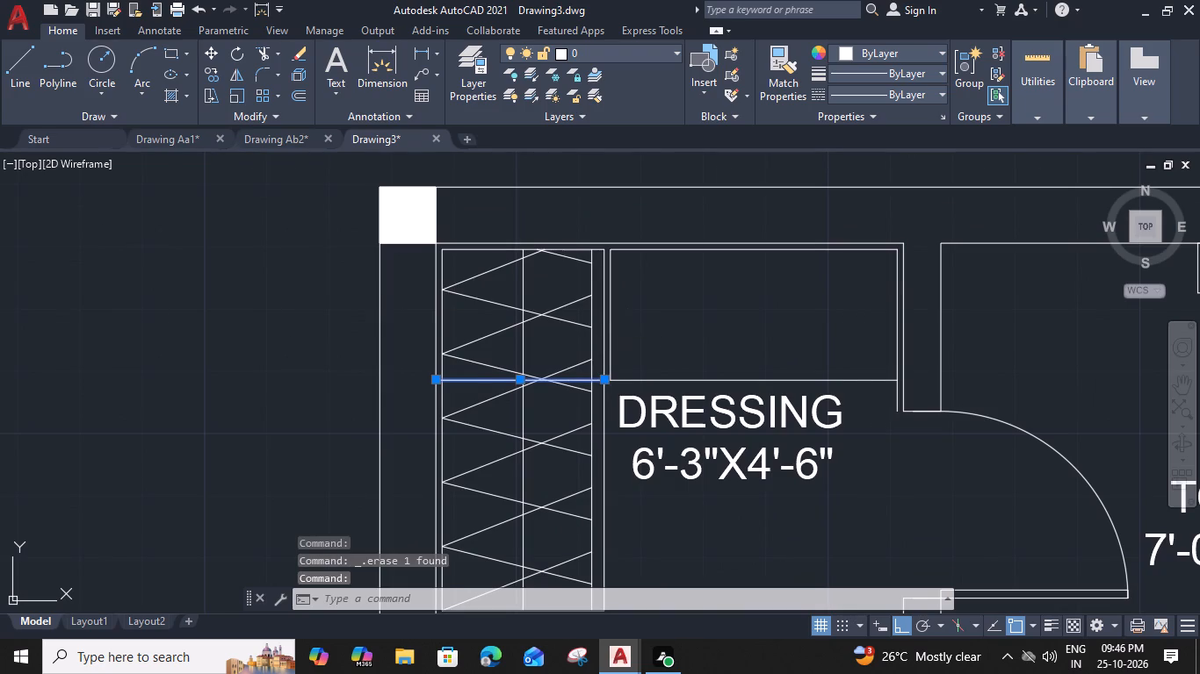
Offset the second wardrobe's front line 2" down into the dressing room.
click(850, 381)
text(O)
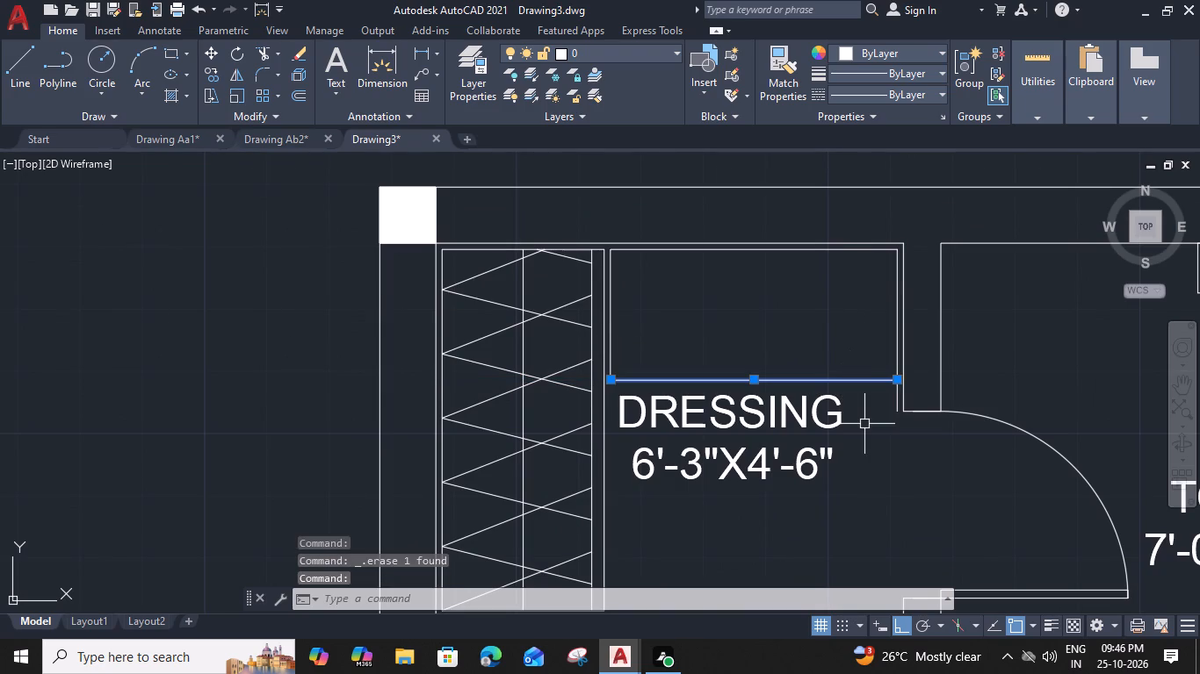
key(space)
key(2)
key(Return)
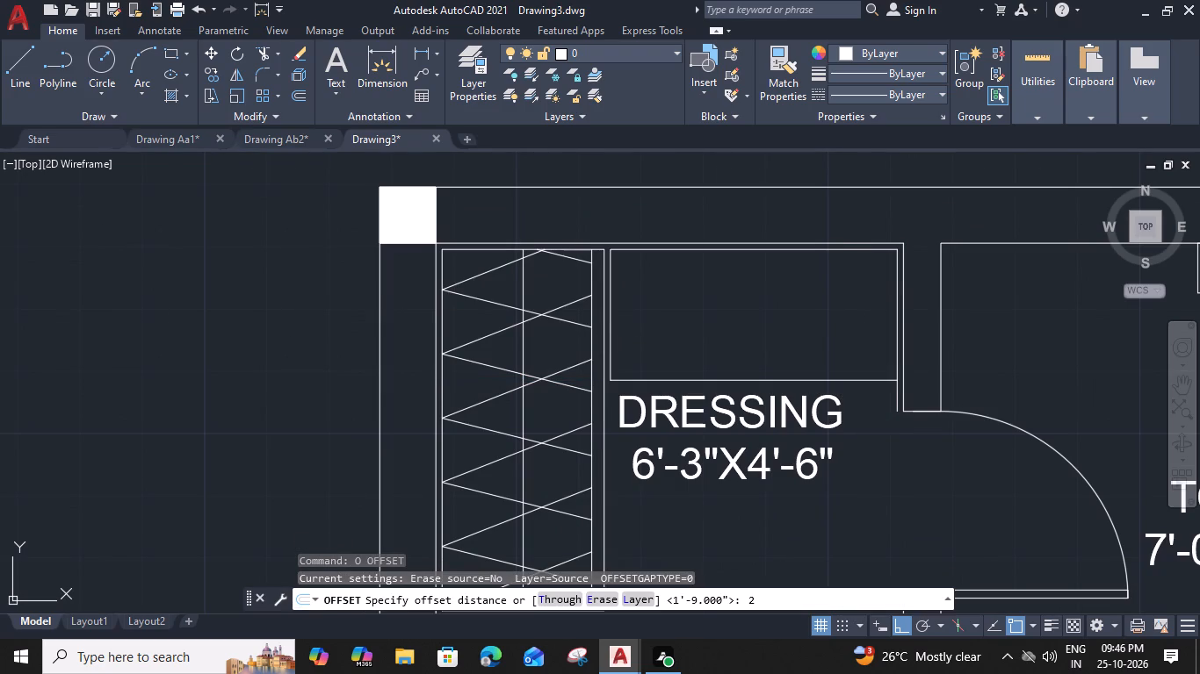
click(860, 434)
key(Escape)
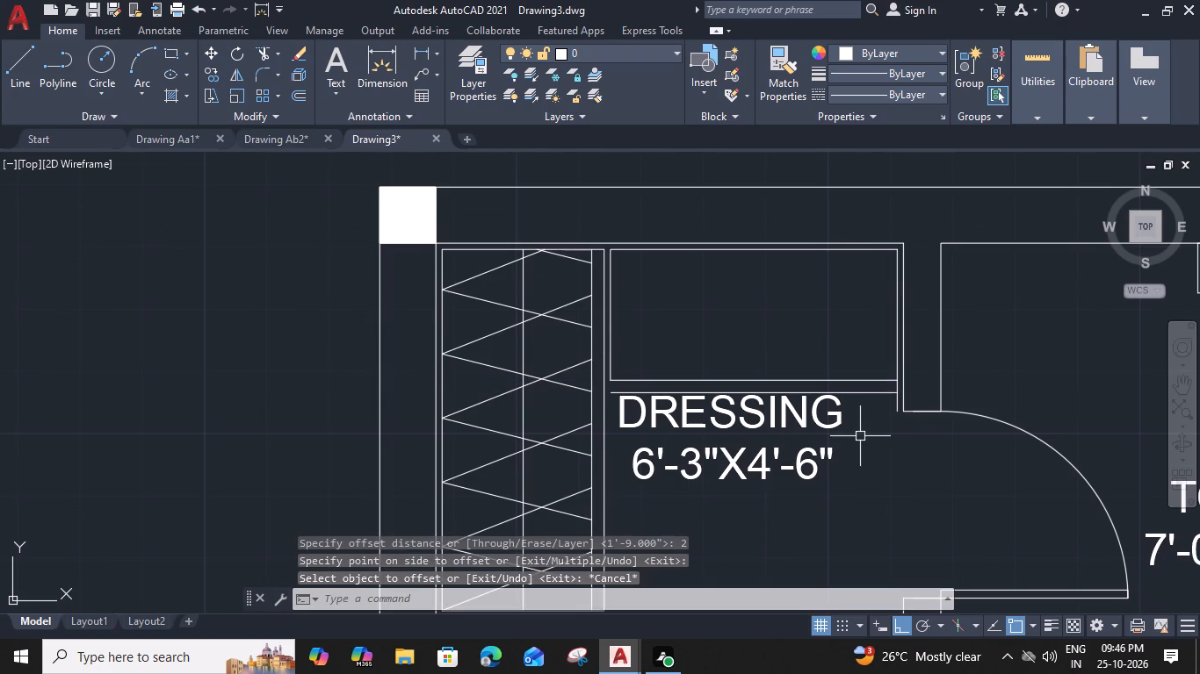
Trim the side line on the toilet side where it runs past the second wardrobe's outer front line.
text(TR)
key(space)
scroll(872, 417, up, 1)
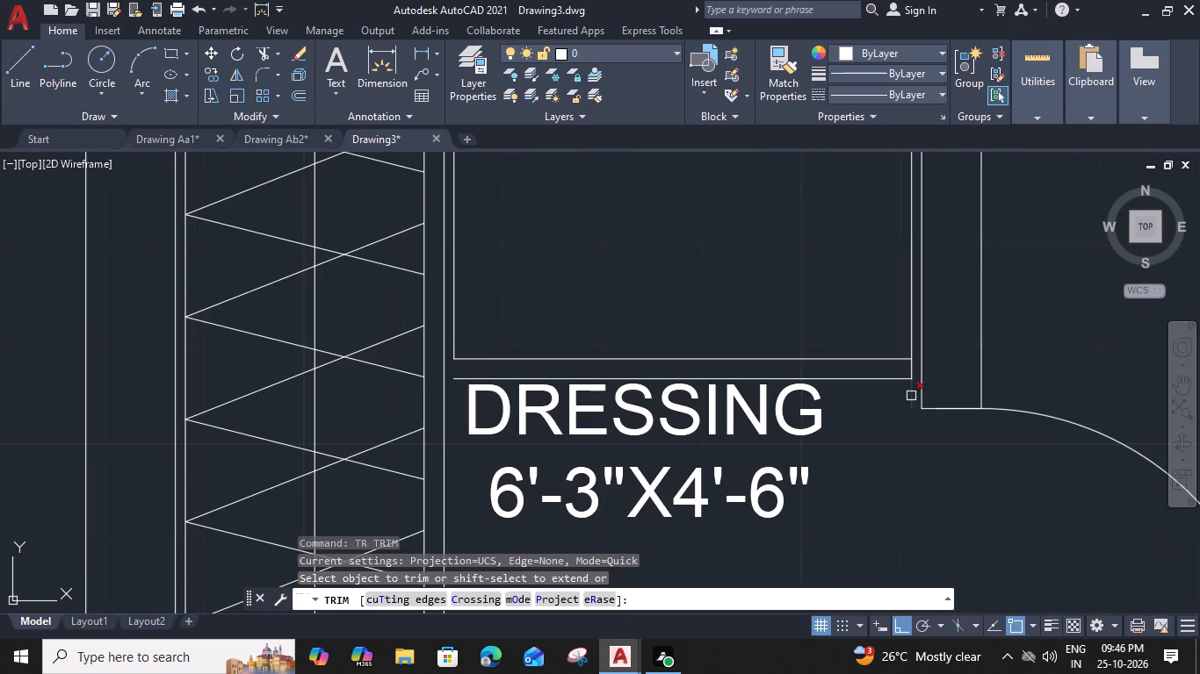
click(911, 396)
shift+click(456, 347)
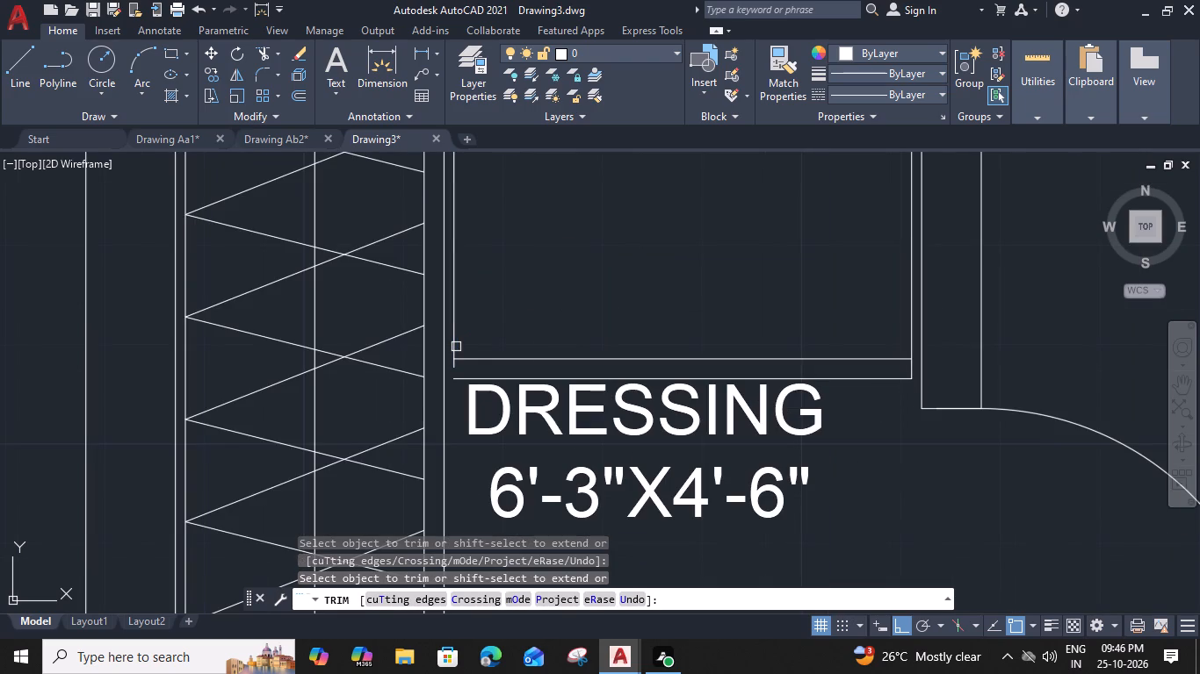
shift+click(456, 348)
key(Escape)
scroll(655, 413, down, 1)
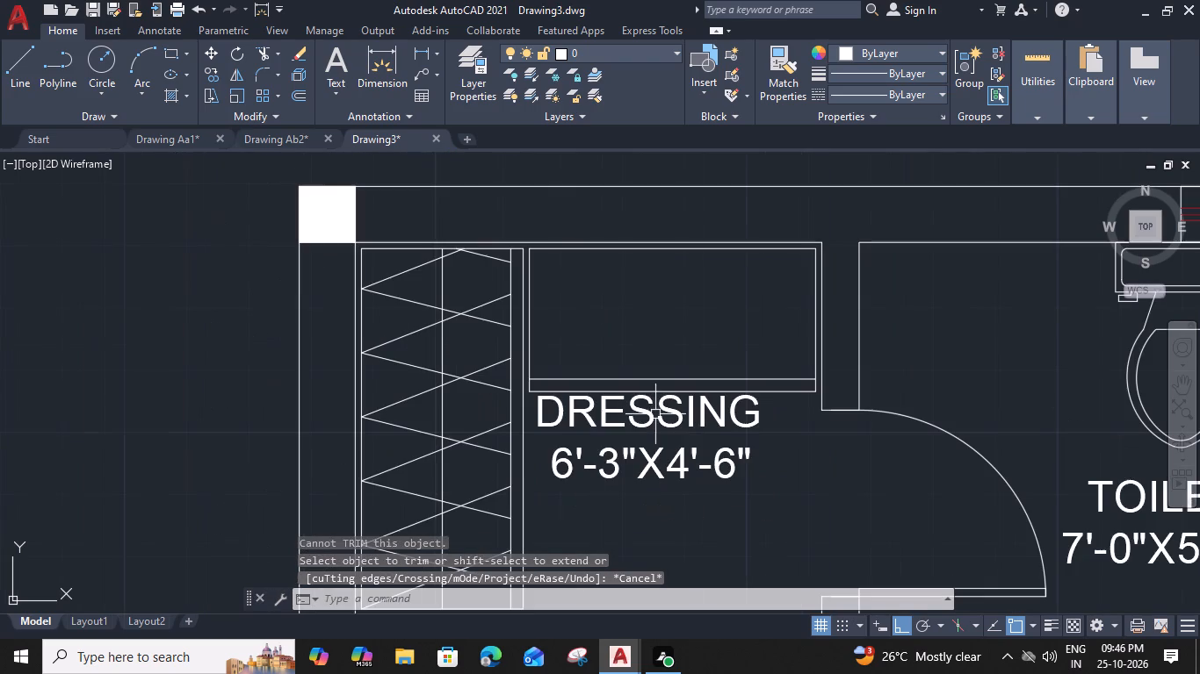
Move the DRESSING room label straight down, clear of the second wardrobe's front.
click(551, 477)
key(n)
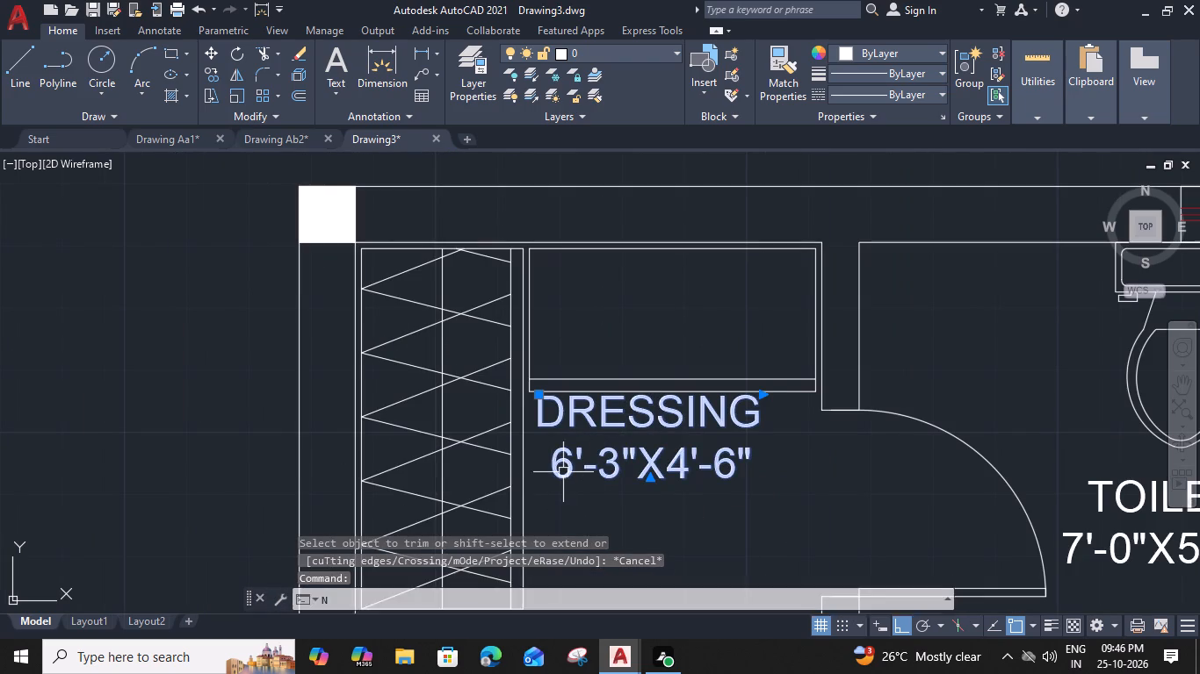
key(BackSpace)
key(BackSpace)
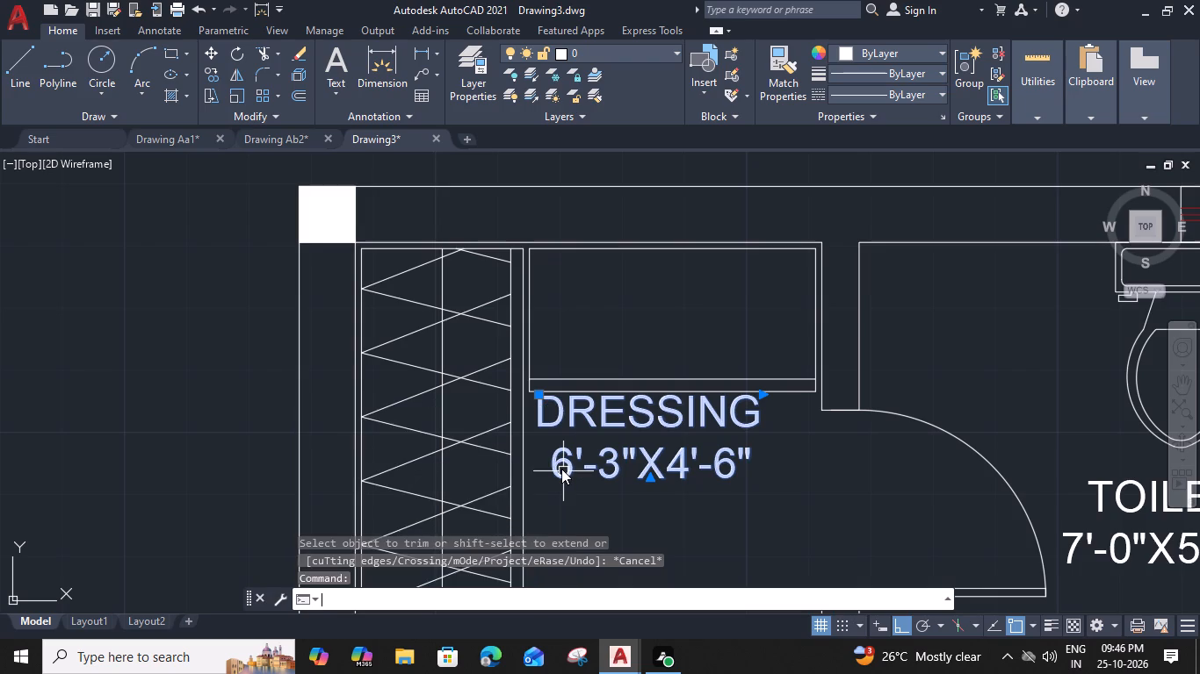
key(m)
key(space)
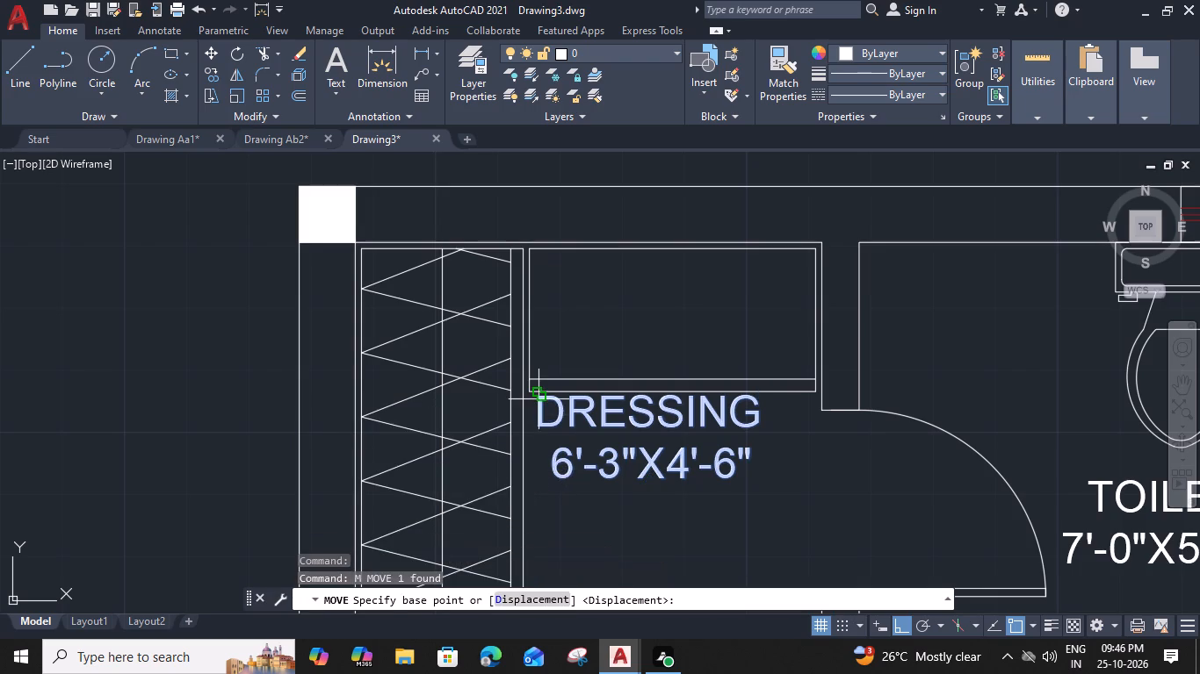
click(538, 398)
click(540, 469)
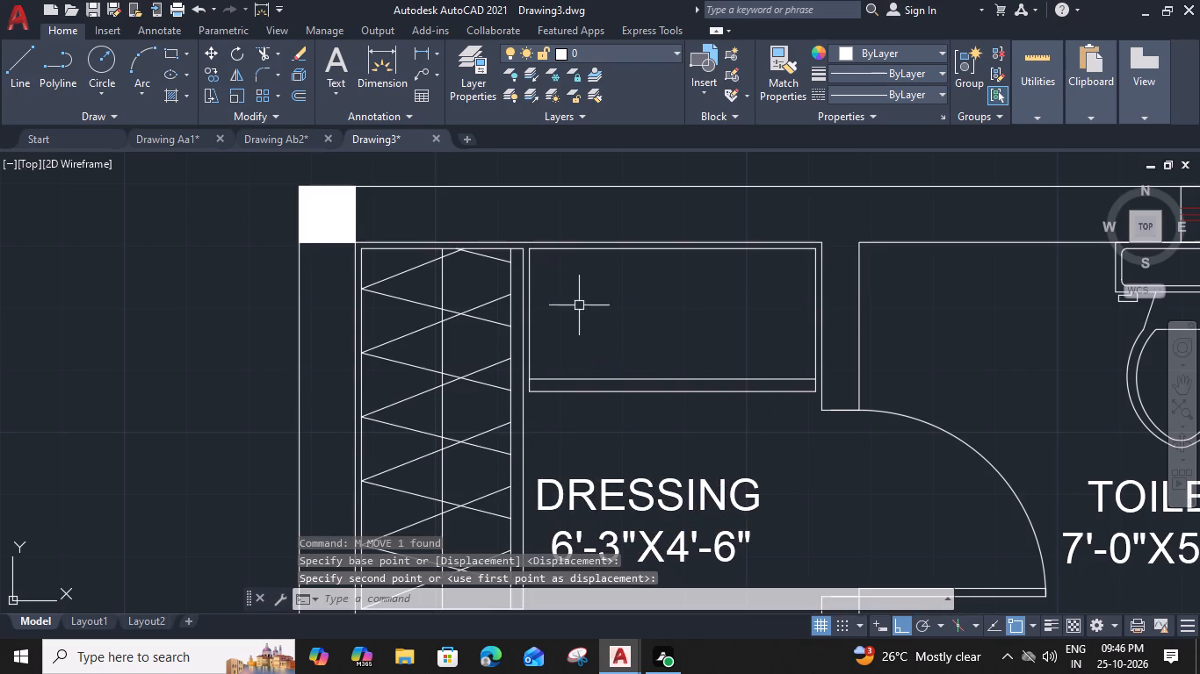
Draw a horizontal hanger rod line across the middle of the second wardrobe, from side to side.
text(L)
key(space)
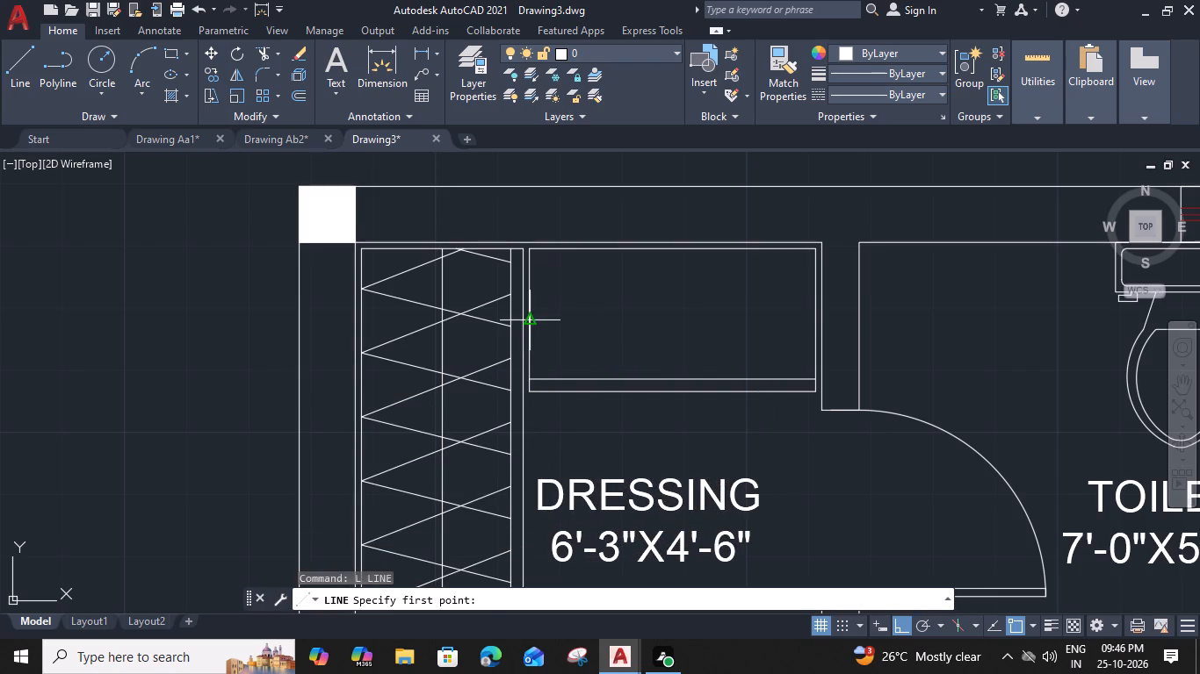
click(529, 324)
click(811, 320)
key(space)
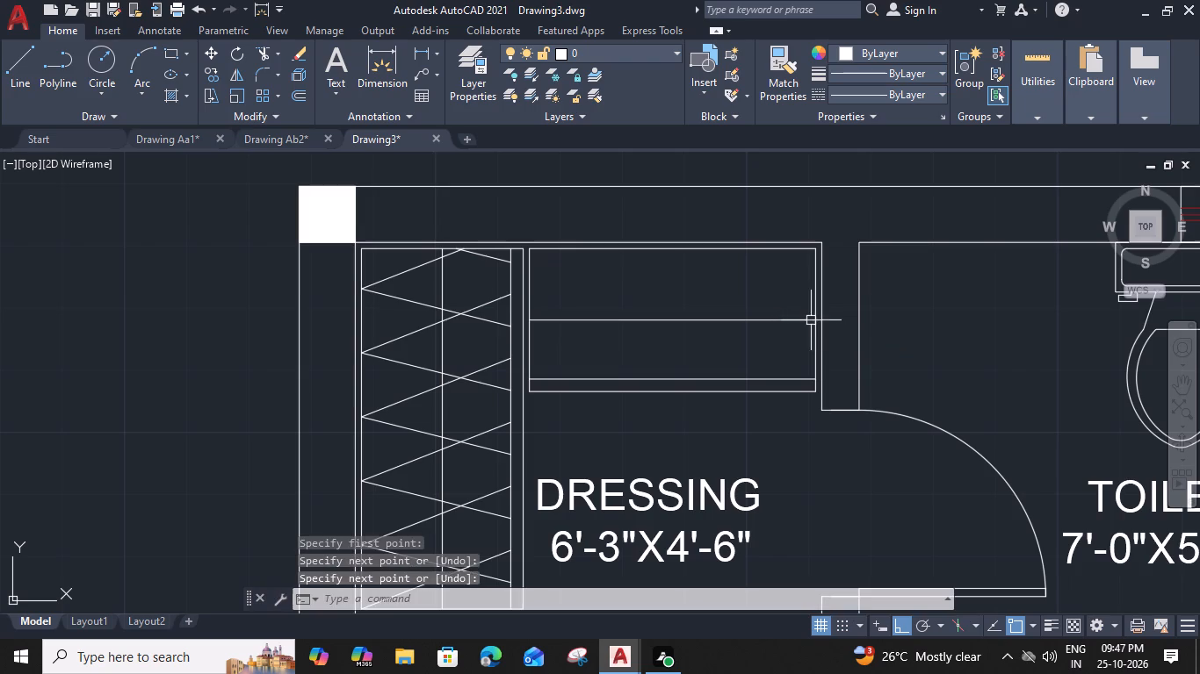
Draw two crossing slanted hanger lines at the second wardrobe's end nearest the first wardrobe, between its back and inner front lines.
key(space)
click(529, 379)
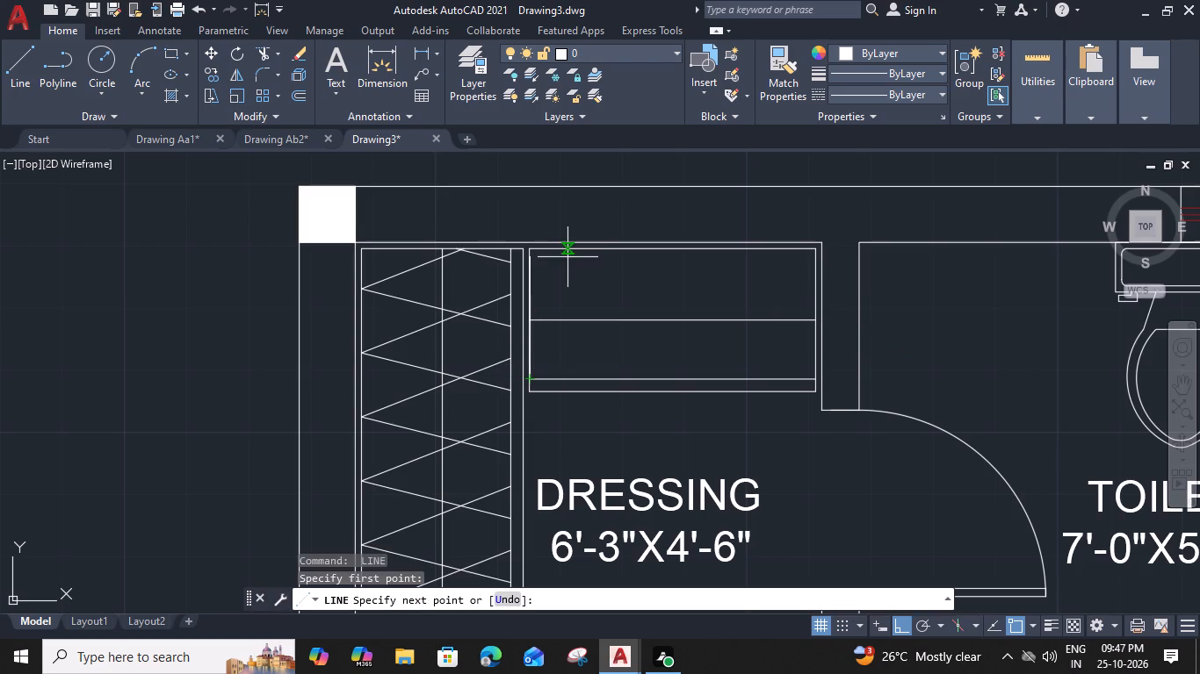
click(575, 247)
key(space)
key(space)
click(550, 249)
click(563, 384)
key(space)
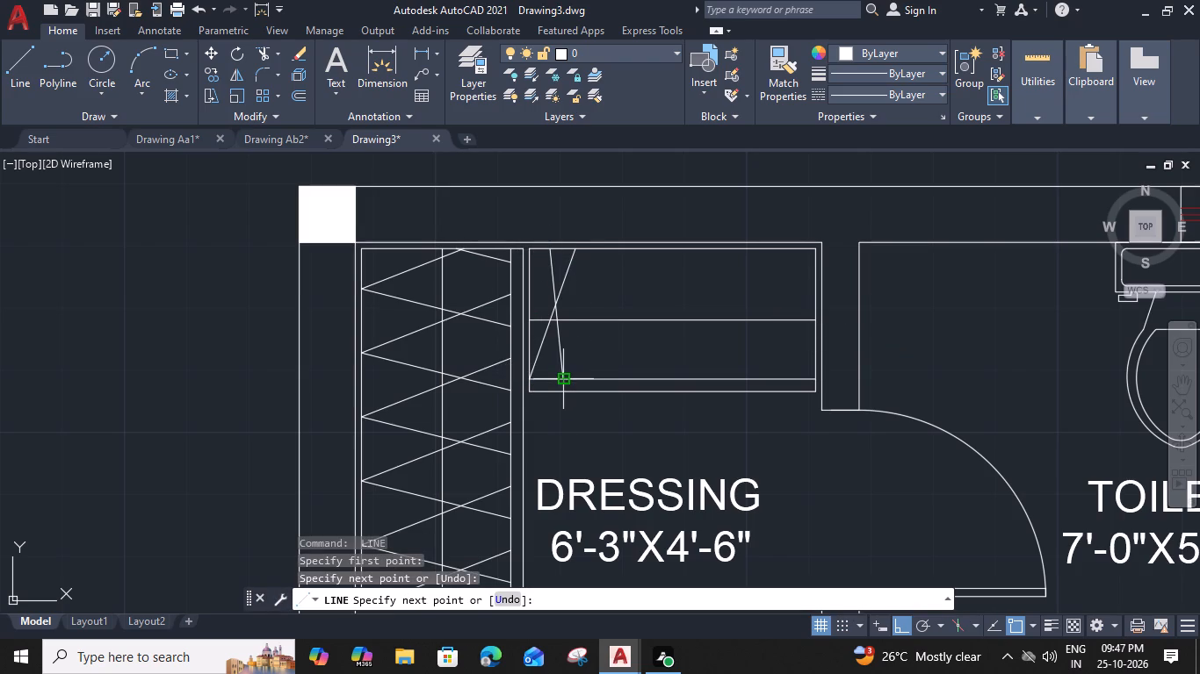
Copy the crossed hanger line pair seven times, end to end, along the second wardrobe's length.
click(579, 272)
click(540, 296)
text(CO)
key(space)
click(529, 382)
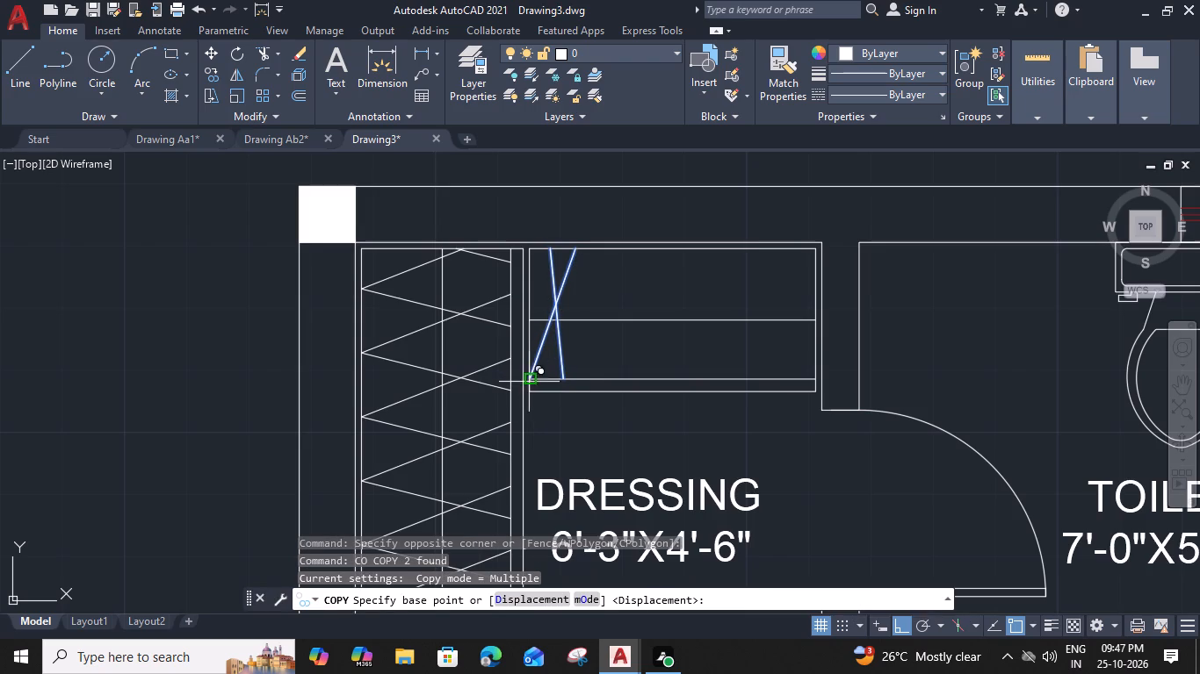
click(560, 382)
click(596, 377)
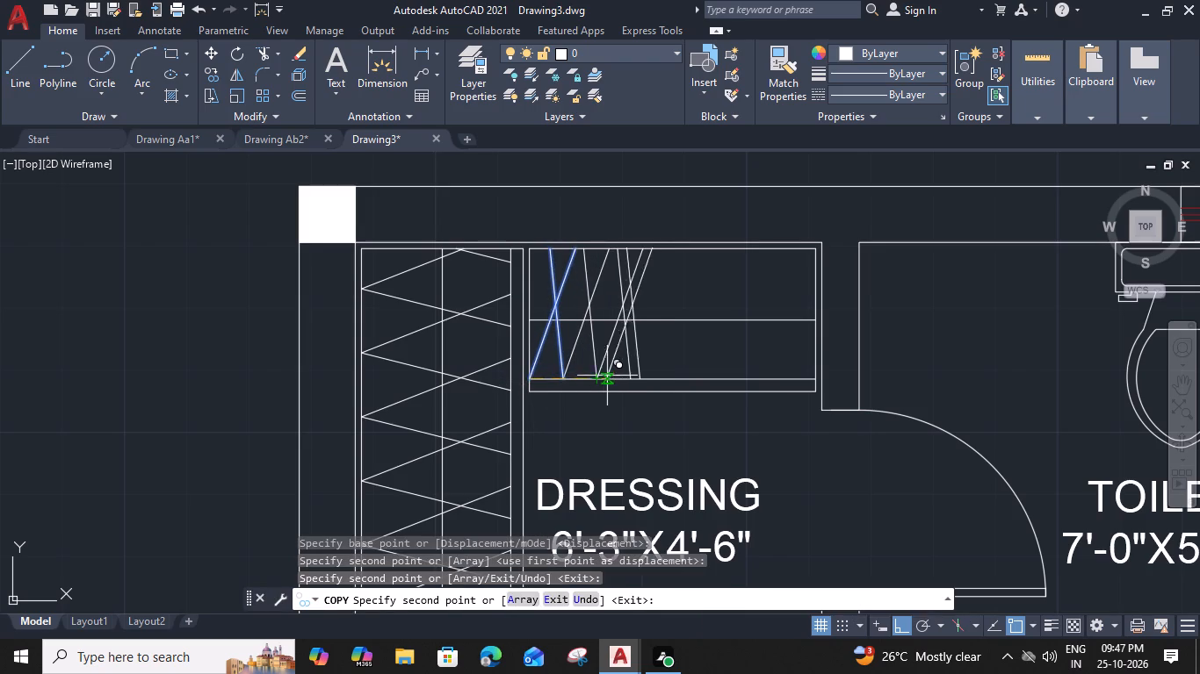
click(632, 377)
click(664, 376)
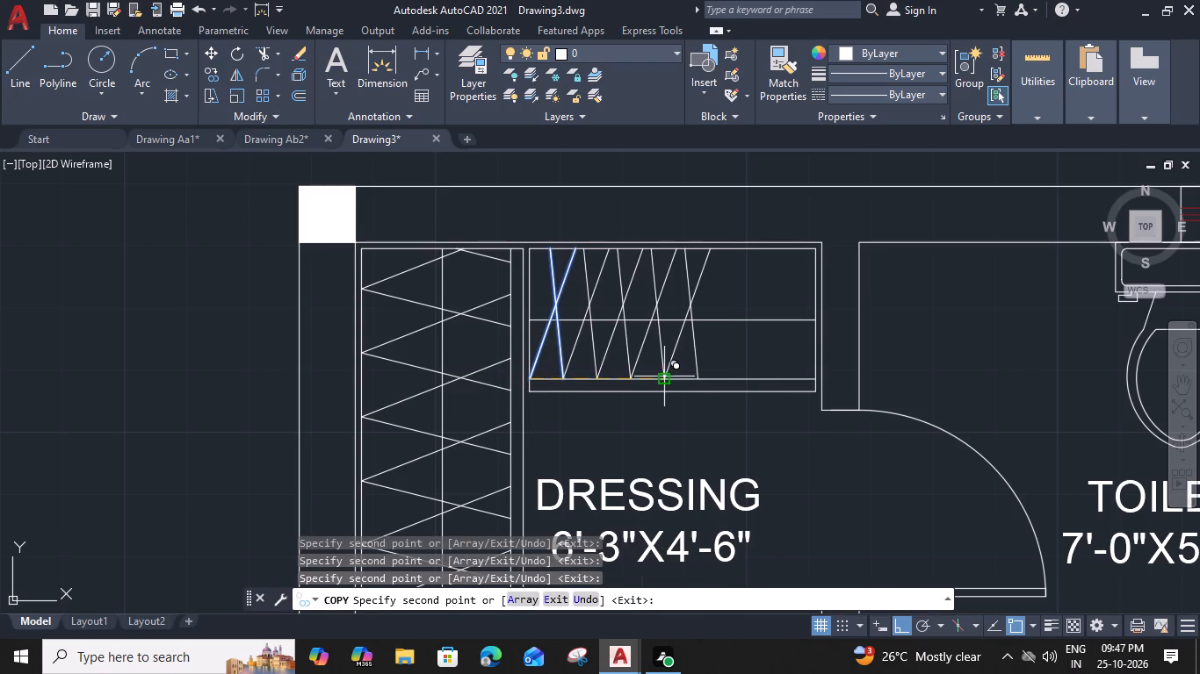
click(694, 376)
click(733, 375)
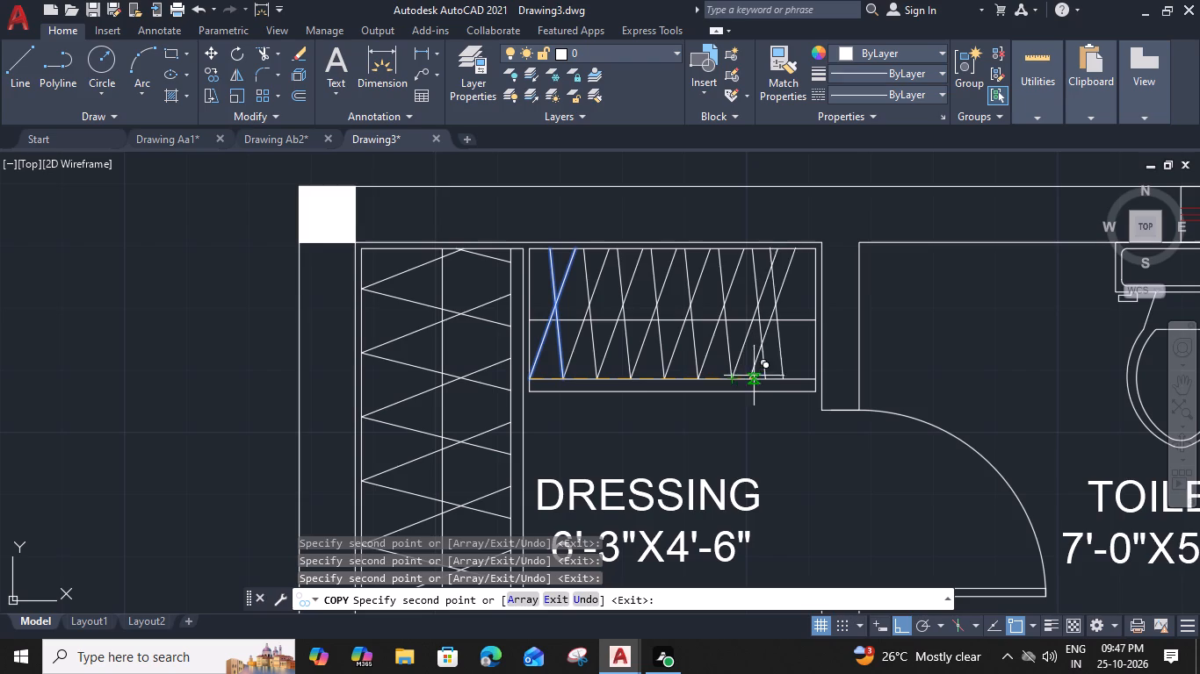
click(767, 376)
key(Escape)
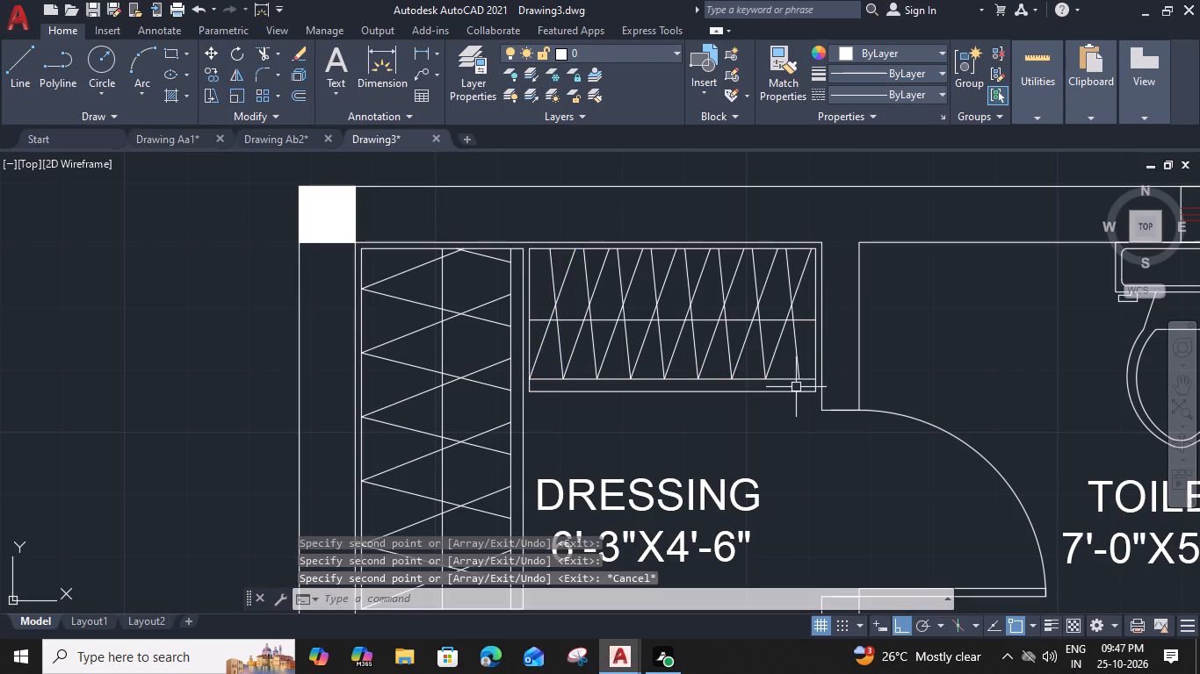
Offset the four wall faces around the master bedroom's dressing room 1" into the room: outer, lower, top and toilet partition walls.
scroll(863, 423, down, 1)
middle_drag(857, 453, 584, 318)
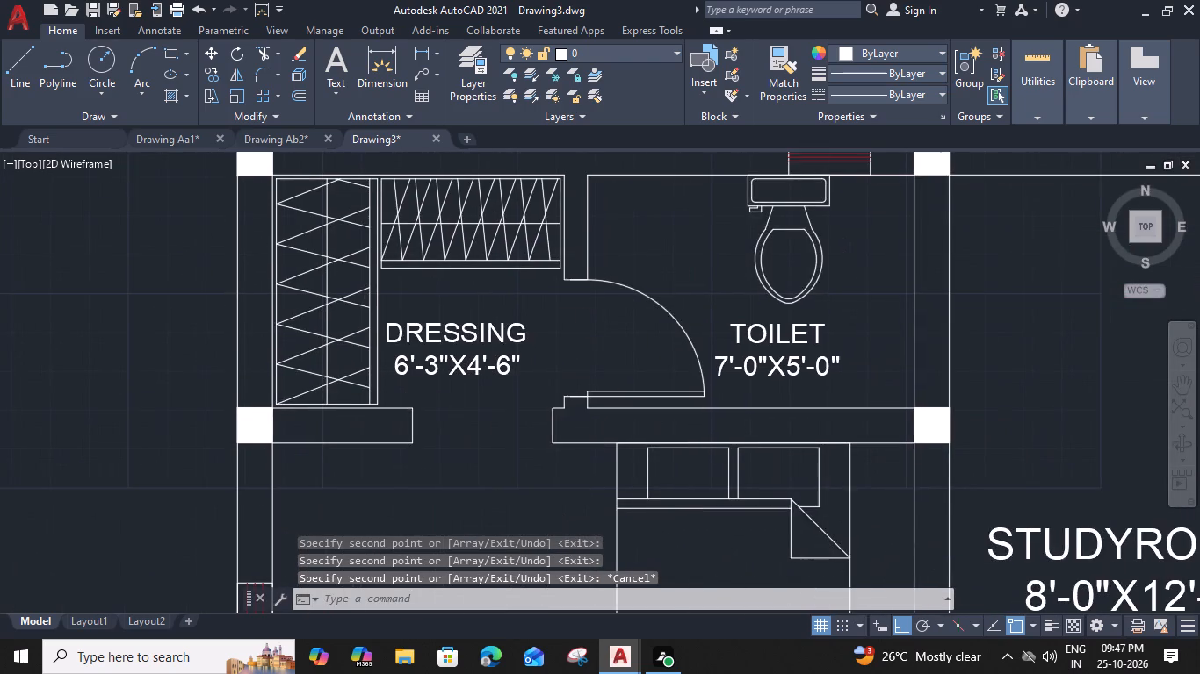
scroll(584, 318, down, 2)
middle_drag(792, 348, 527, 353)
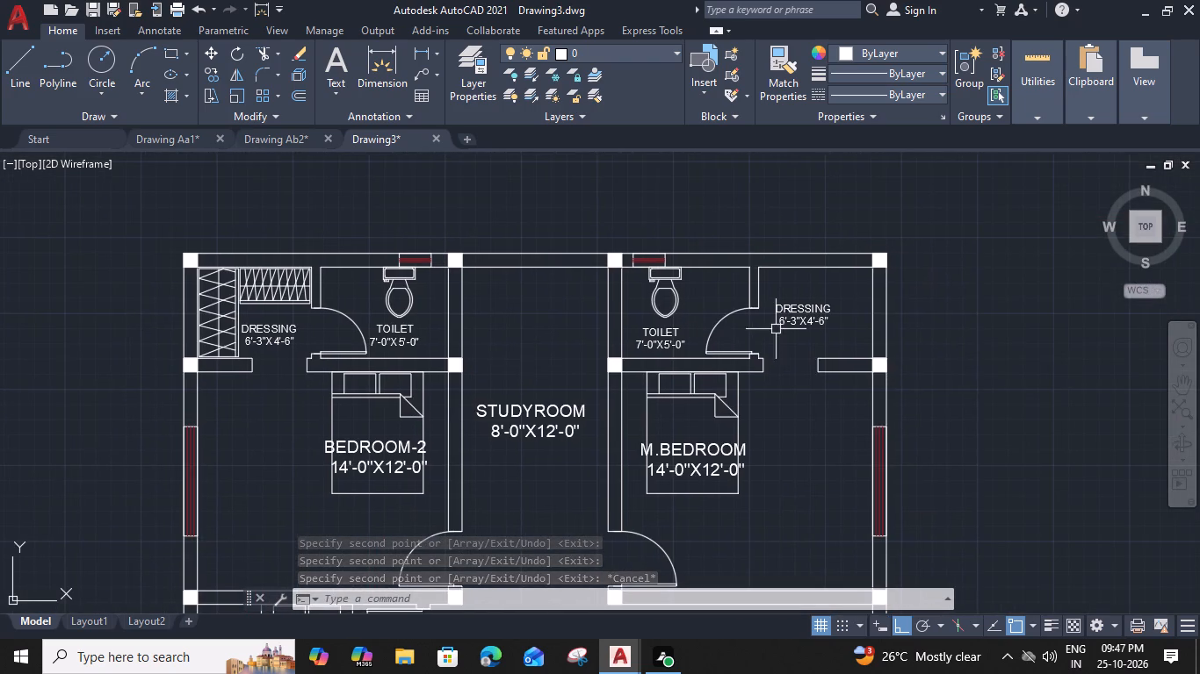
click(871, 305)
key(o)
key(space)
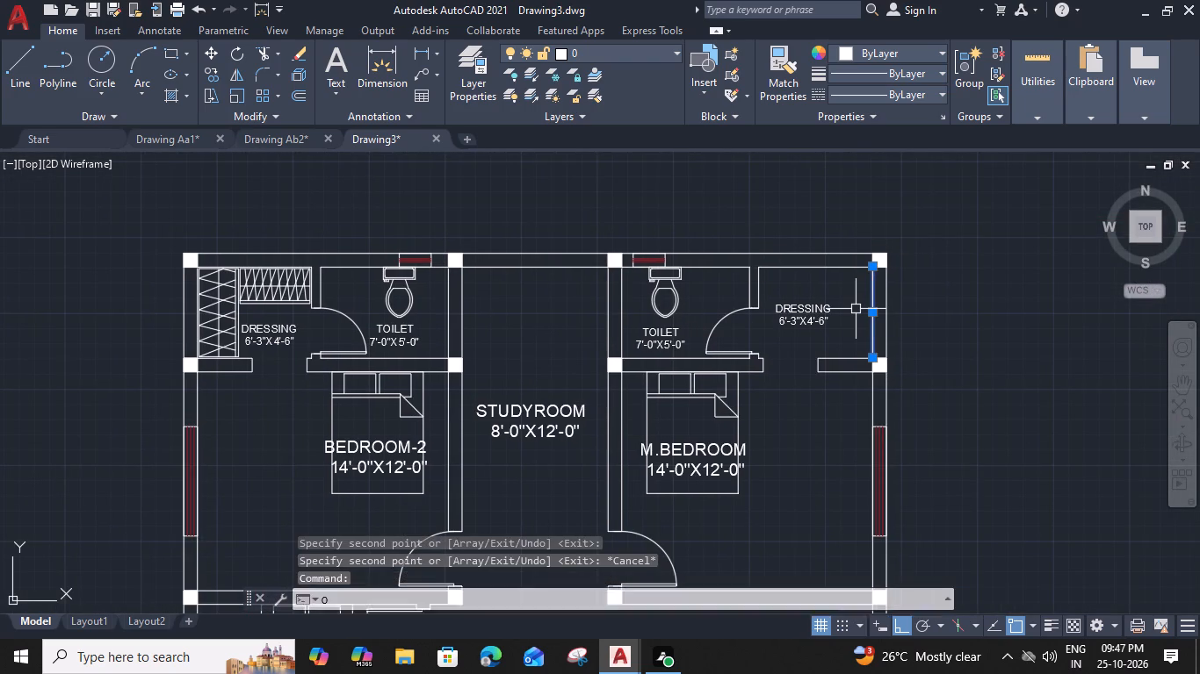
text(1)
key(shift+quotedbl)
key(Return)
click(843, 312)
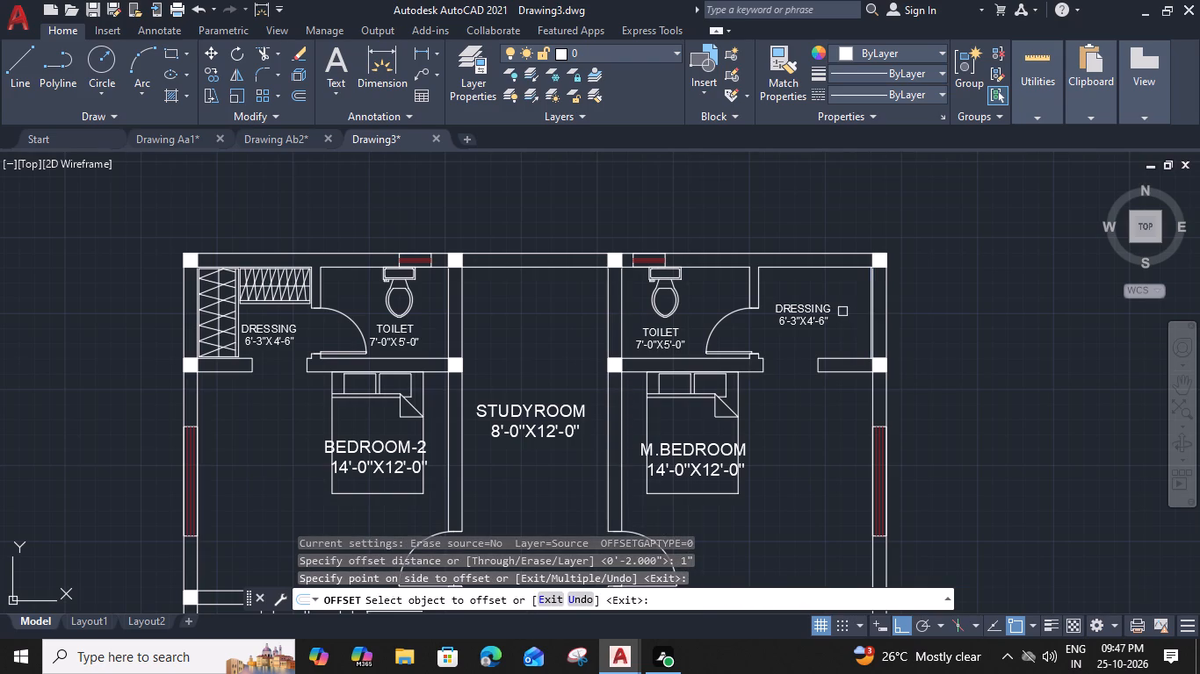
scroll(853, 338, up, 2)
click(859, 384)
drag(855, 392, 855, 391)
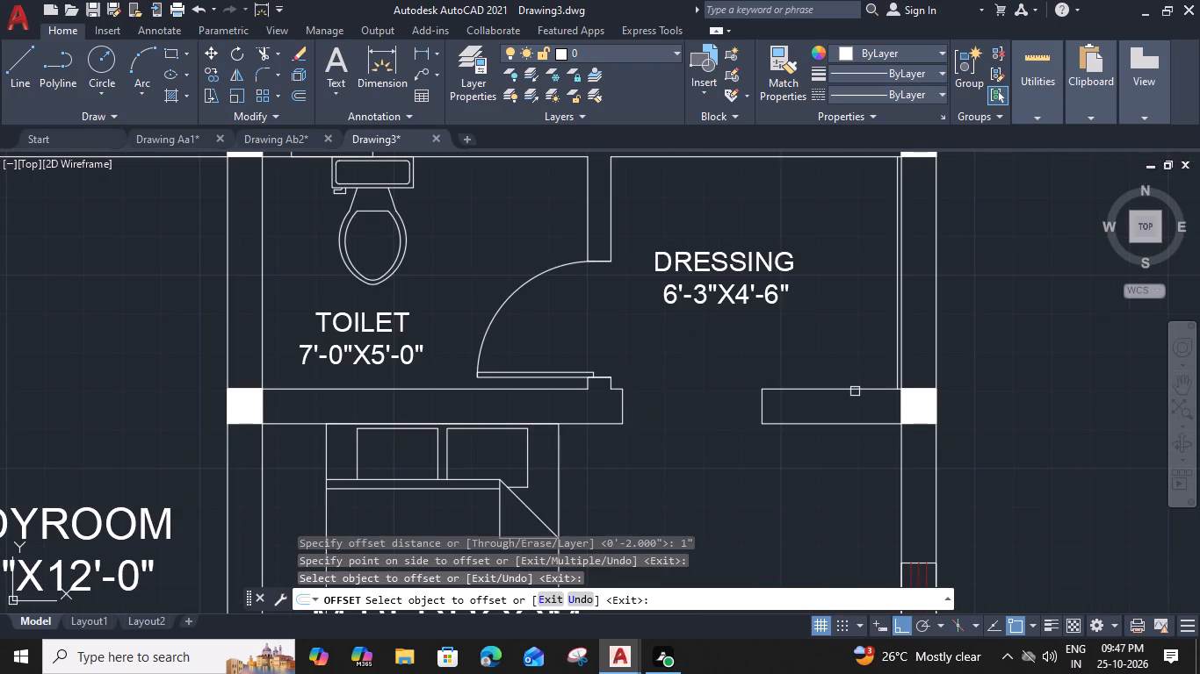
drag(855, 391, 854, 383)
click(849, 348)
middle_drag(849, 326, 813, 357)
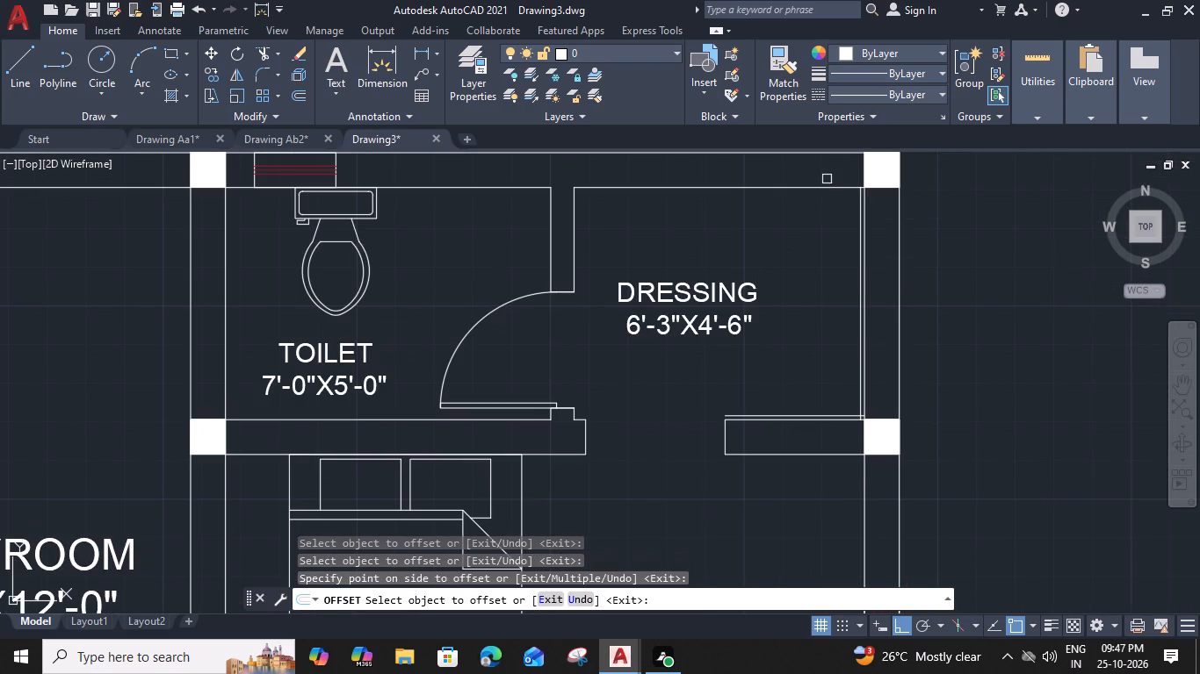
click(827, 190)
click(814, 247)
click(573, 229)
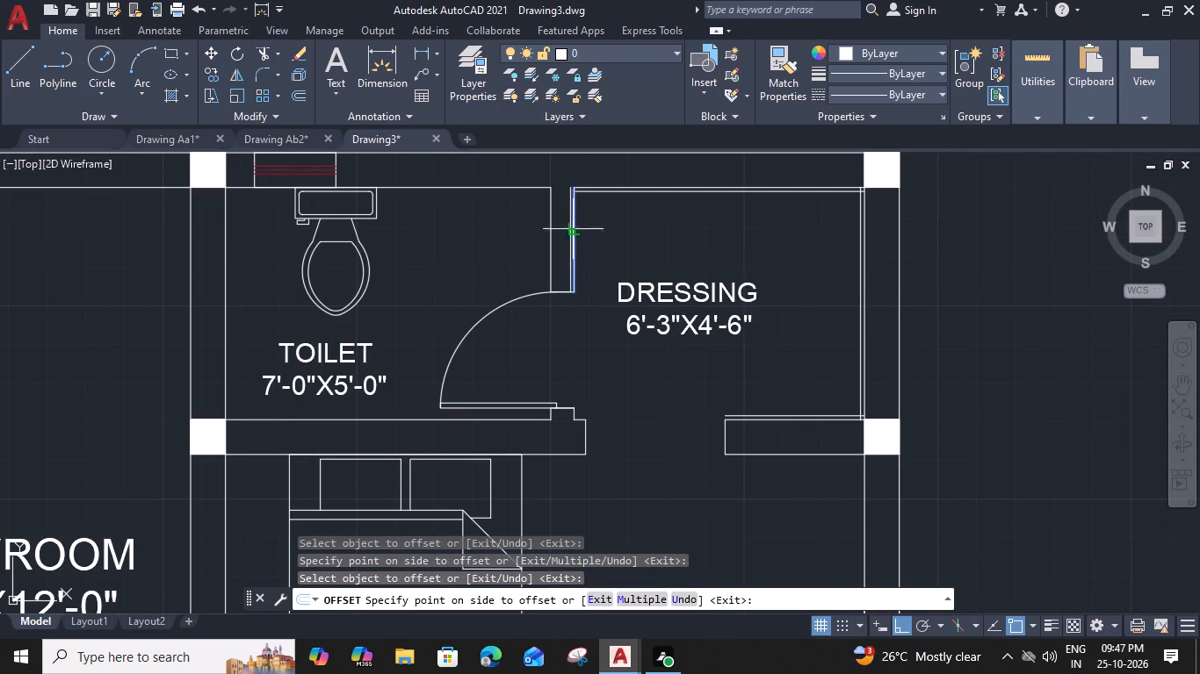
click(643, 237)
key(Escape)
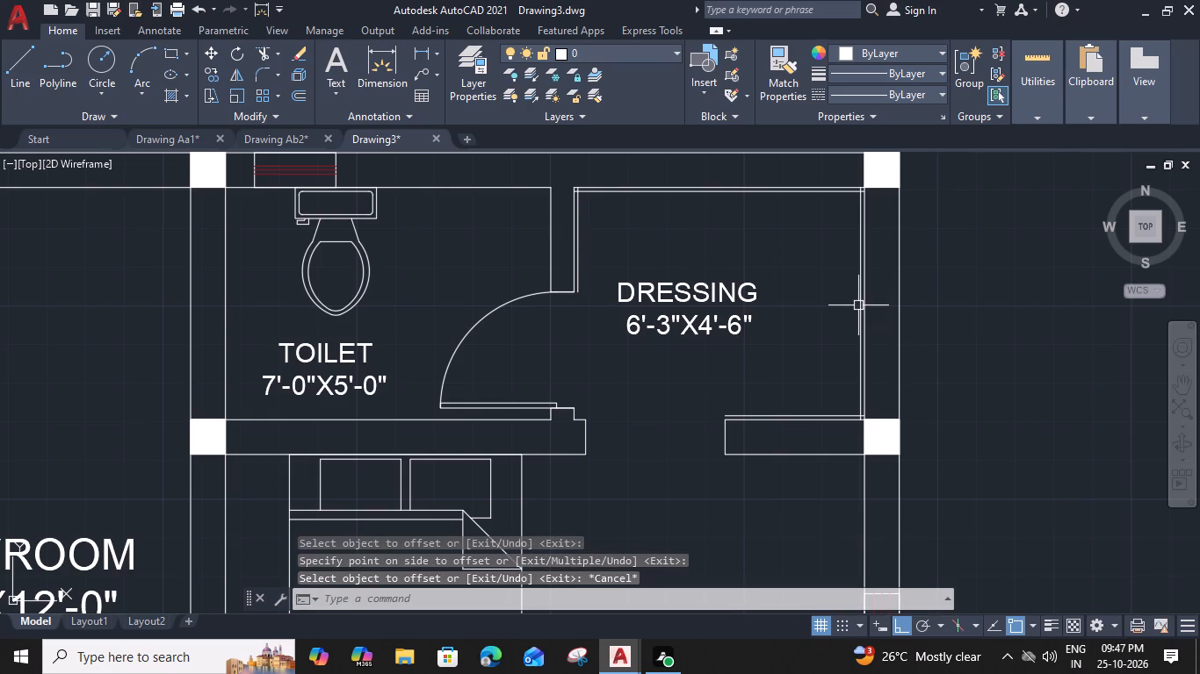
Offset the outer-wall and top-wall clearance lines 2' into the dressing room for the two wardrobe fronts.
drag(858, 305, 850, 308)
text(O 2')
key(space)
click(733, 330)
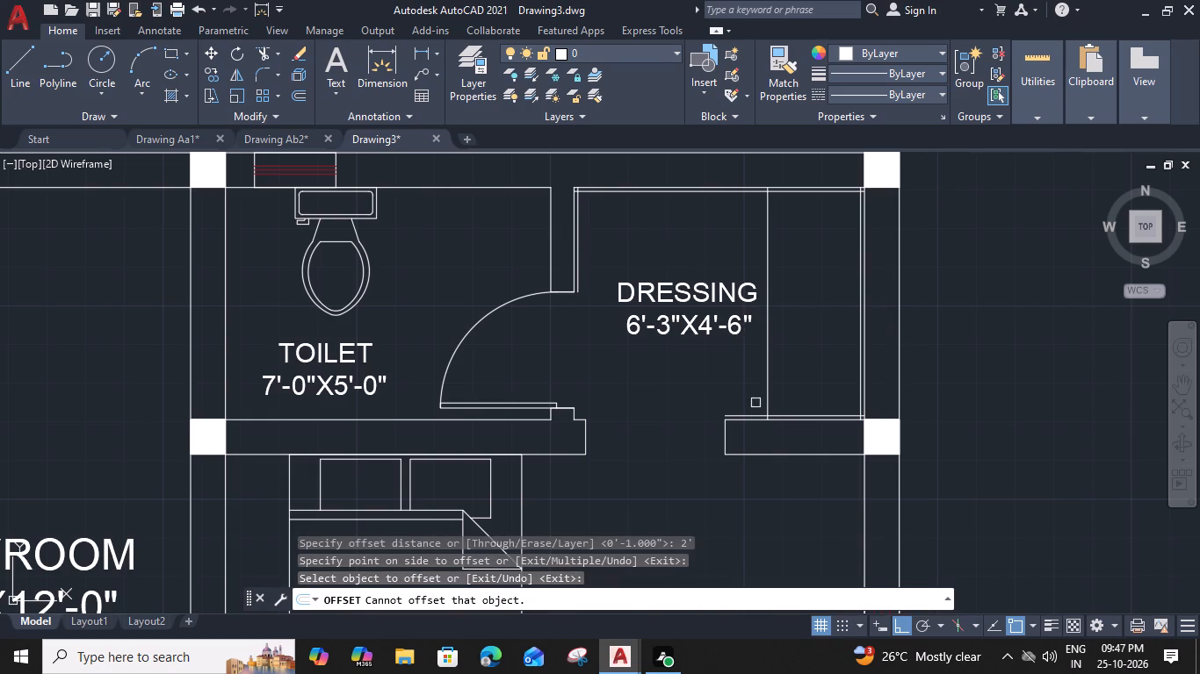
click(710, 193)
click(707, 239)
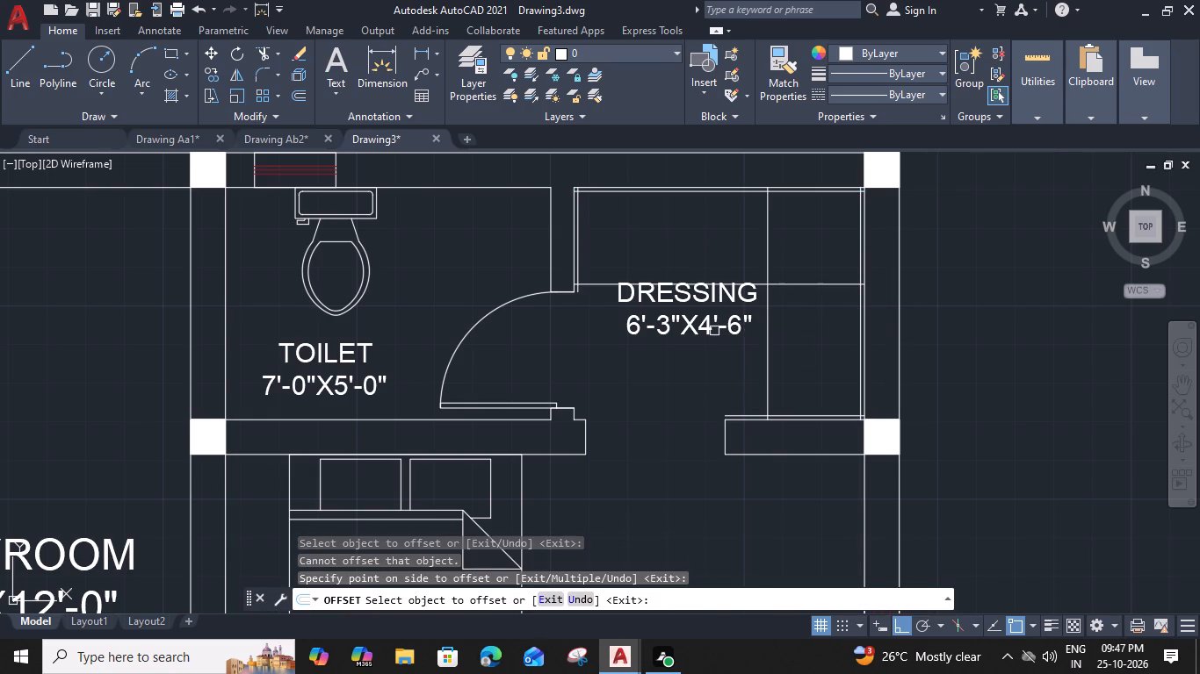
key(Escape)
Move the DRESSING label straight down below the top wardrobe, and across toward the toilet door, clear of both wardrobe fronts.
click(630, 333)
text(M)
key(space)
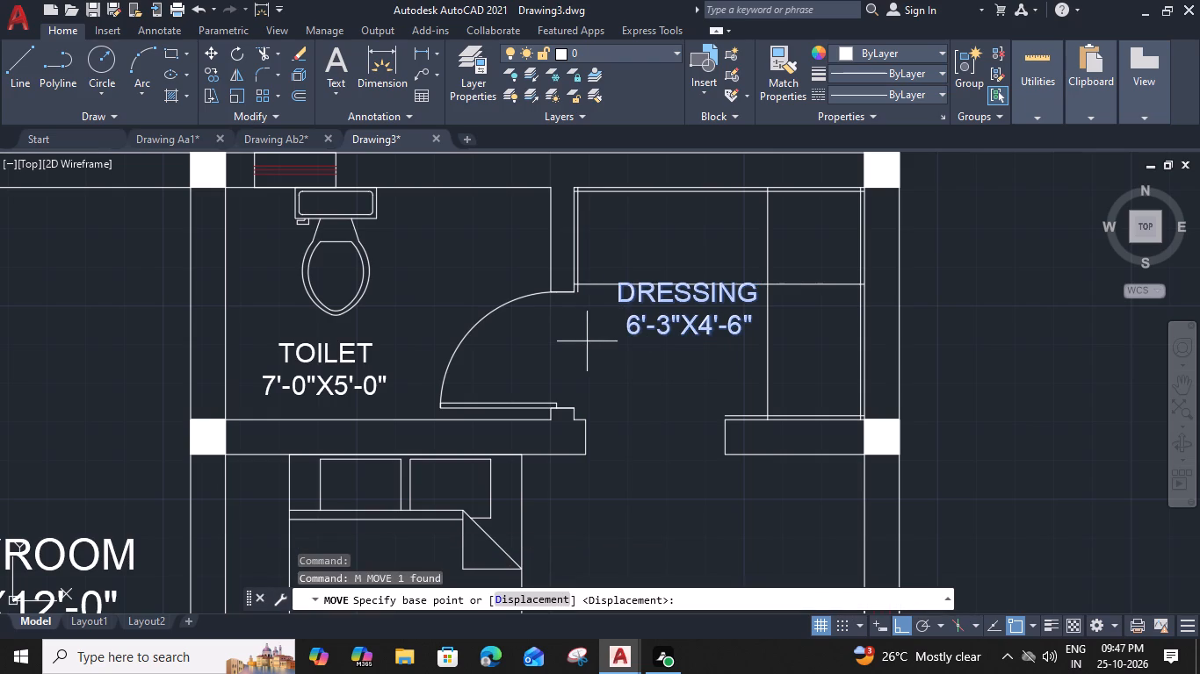
click(618, 338)
click(620, 373)
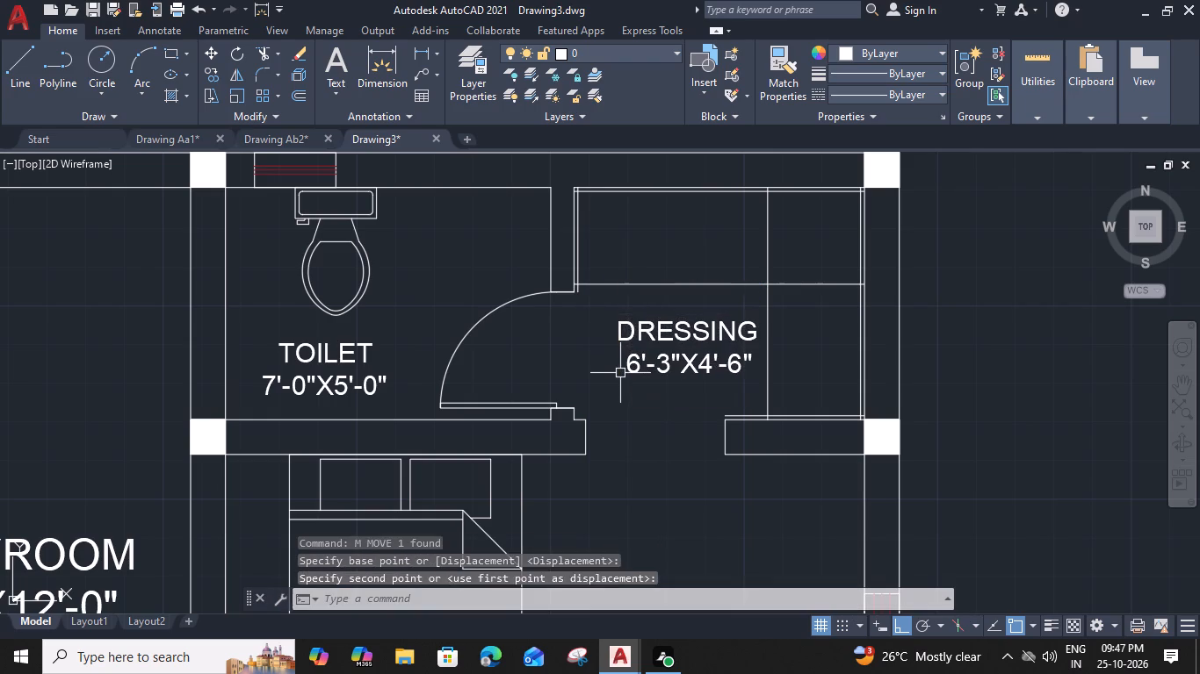
click(629, 374)
text(M)
key(space)
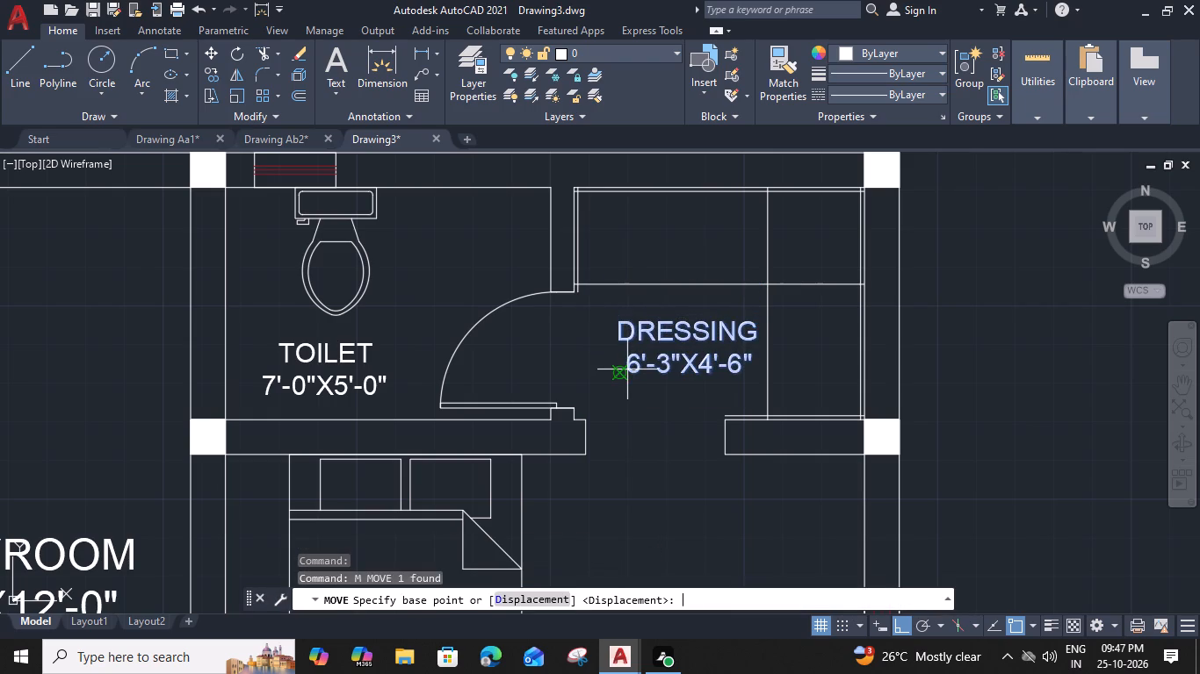
click(616, 376)
click(558, 370)
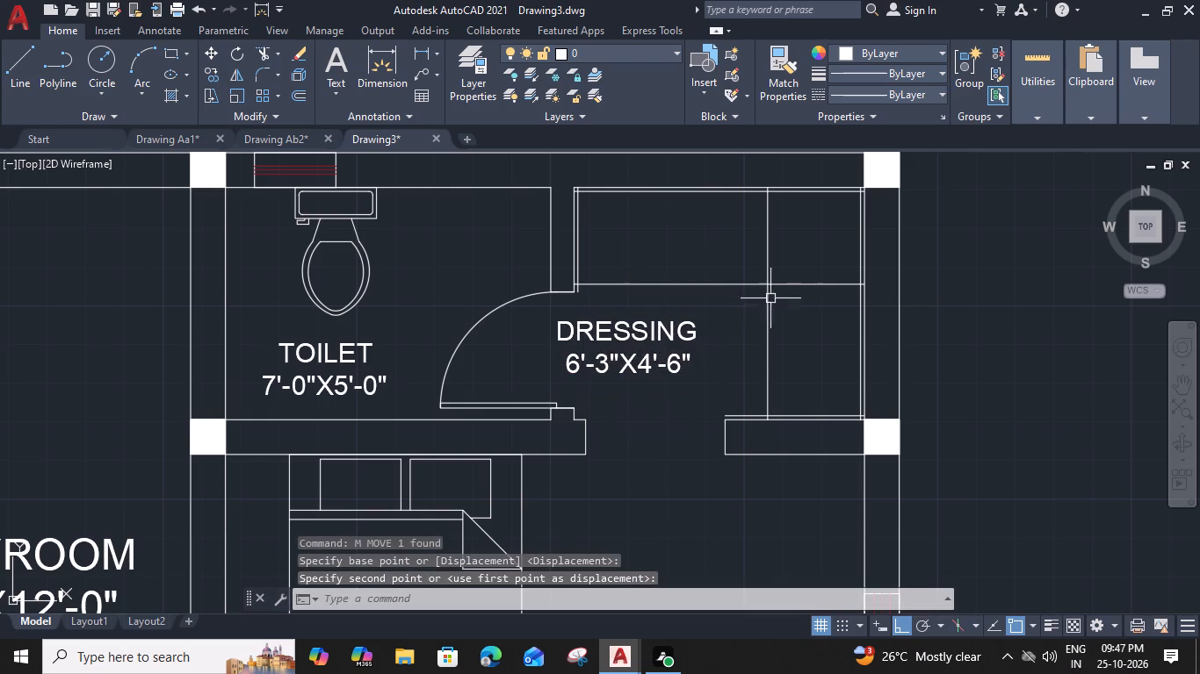
Offset both wardrobe front lines 2" further into the dressing room to form double front lines.
click(769, 292)
text(O 2)
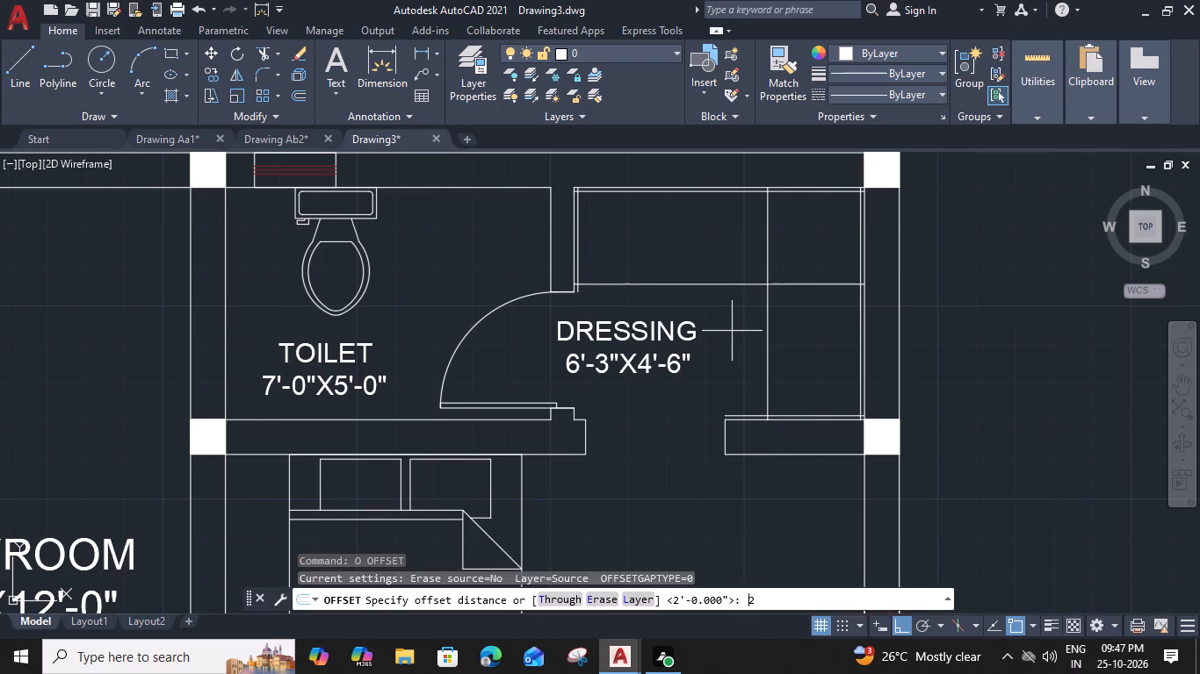
key(shift+quotedbl)
key(Return)
click(716, 334)
click(729, 285)
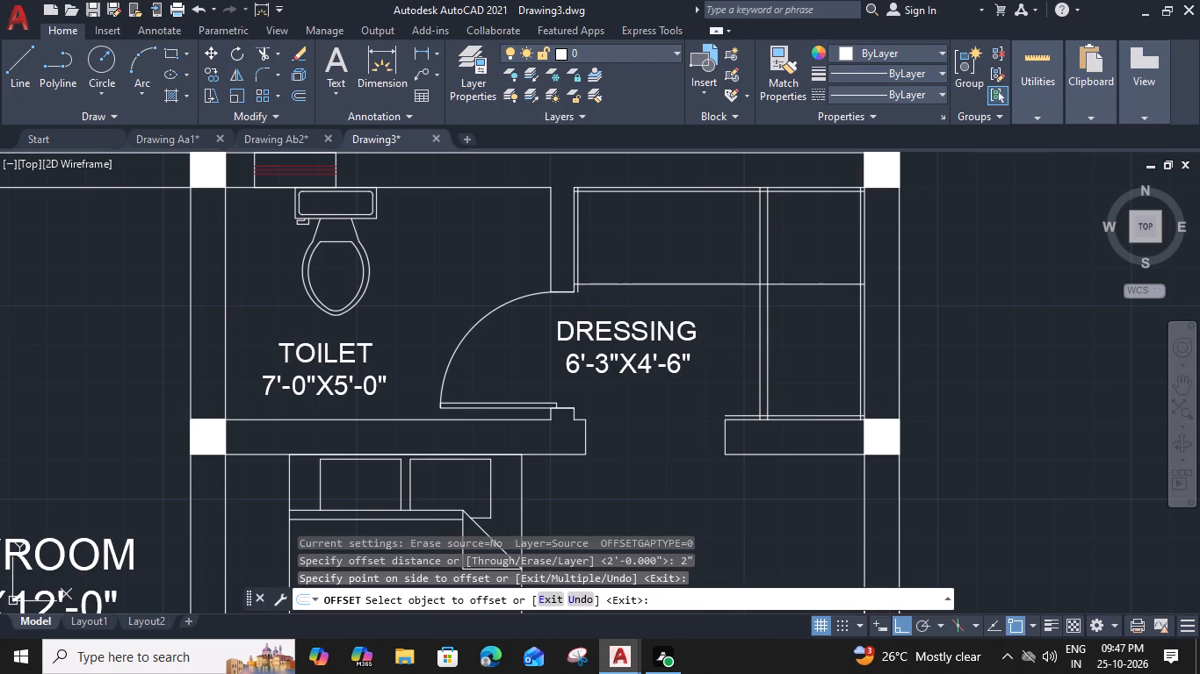
click(731, 323)
key(Escape)
Trim the side wardrobe's front lines crossing the top wardrobe, and the top wardrobe's front line ends beyond the outer-wall clearance line.
text(TR)
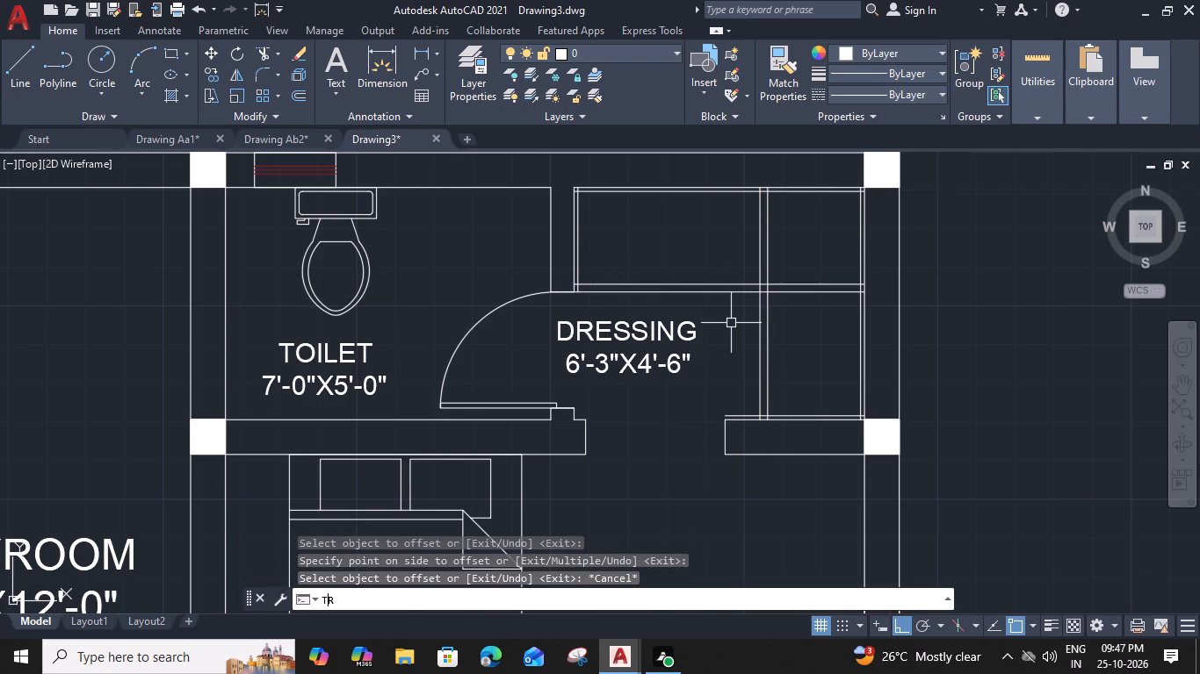
key(space)
click(785, 238)
click(720, 262)
scroll(789, 269, up, 2)
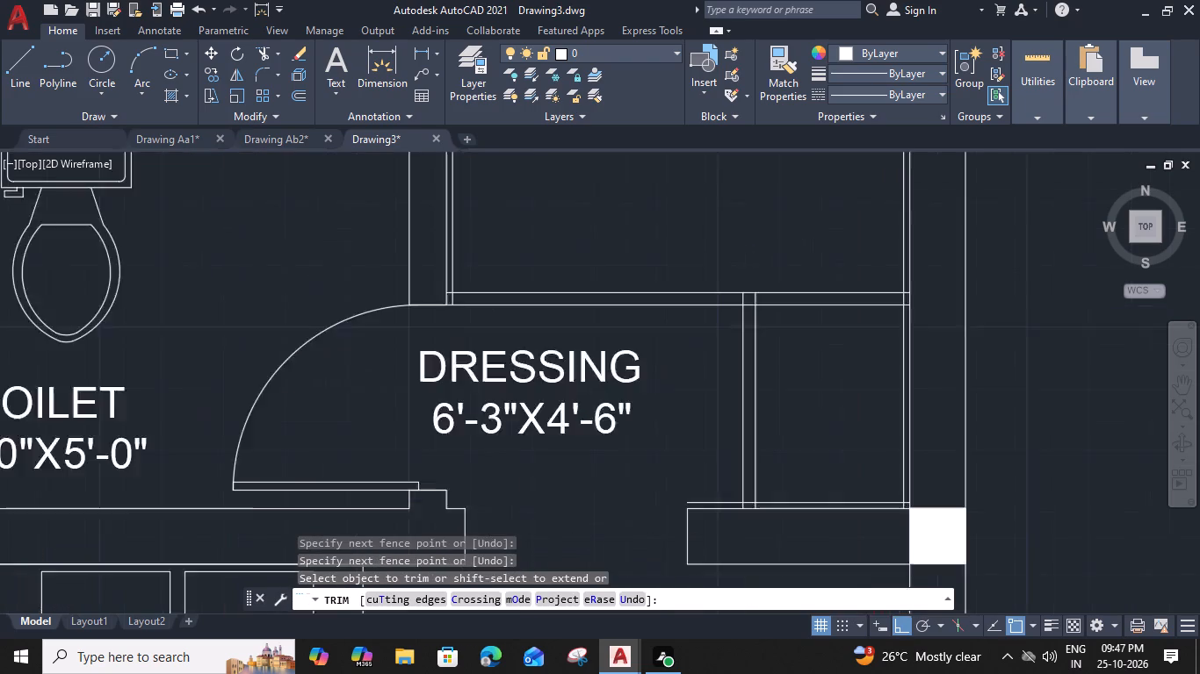
scroll(951, 315, up, 2)
click(1017, 280)
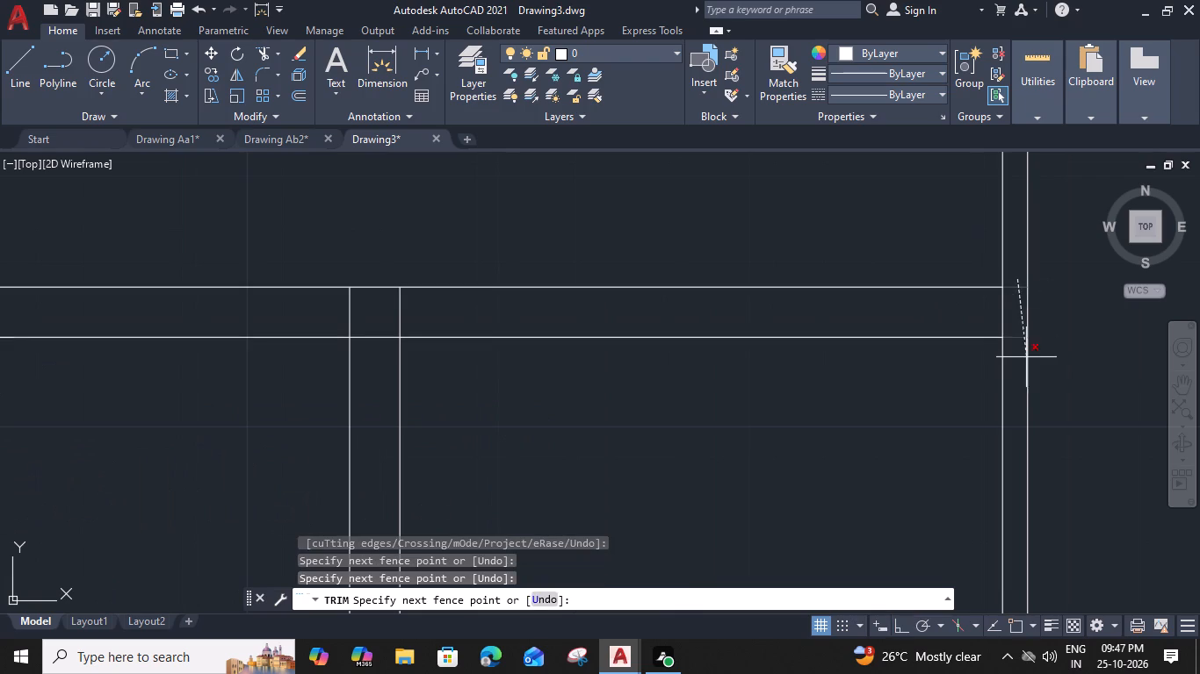
click(1016, 357)
Trim the clearance line overlaps at the corner column and the leftover front-line stubs beside the top wall.
scroll(1016, 355, down, 2)
middle_drag(910, 213, 788, 371)
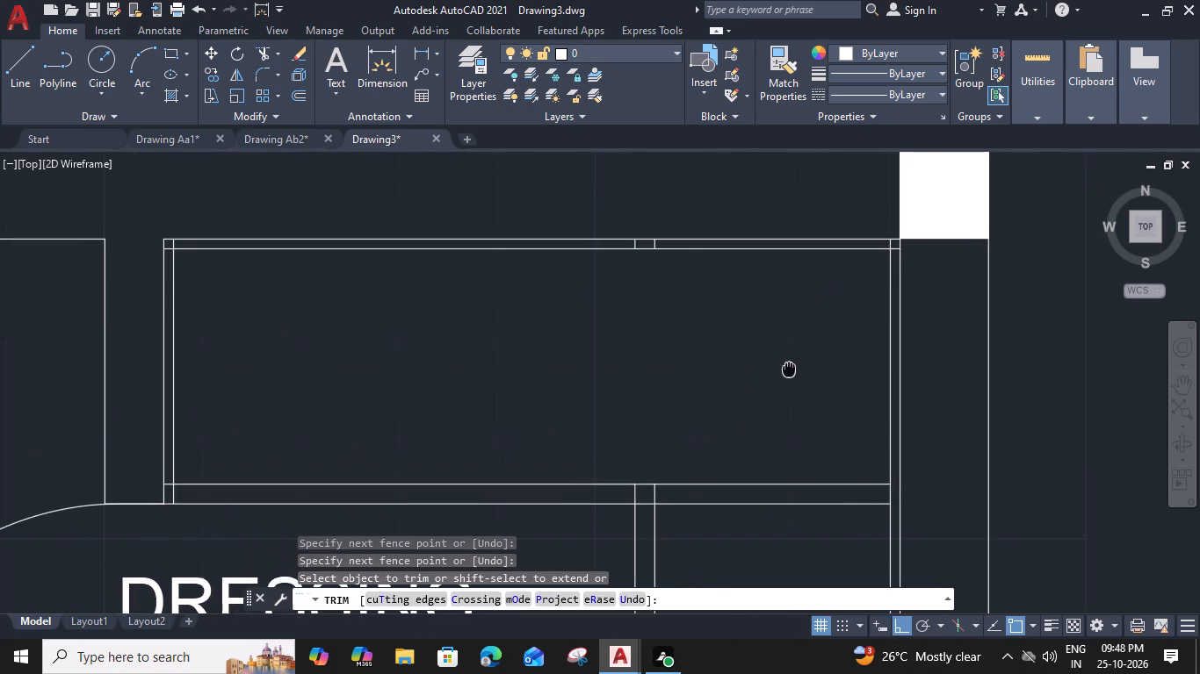
scroll(858, 268, up, 2)
click(954, 226)
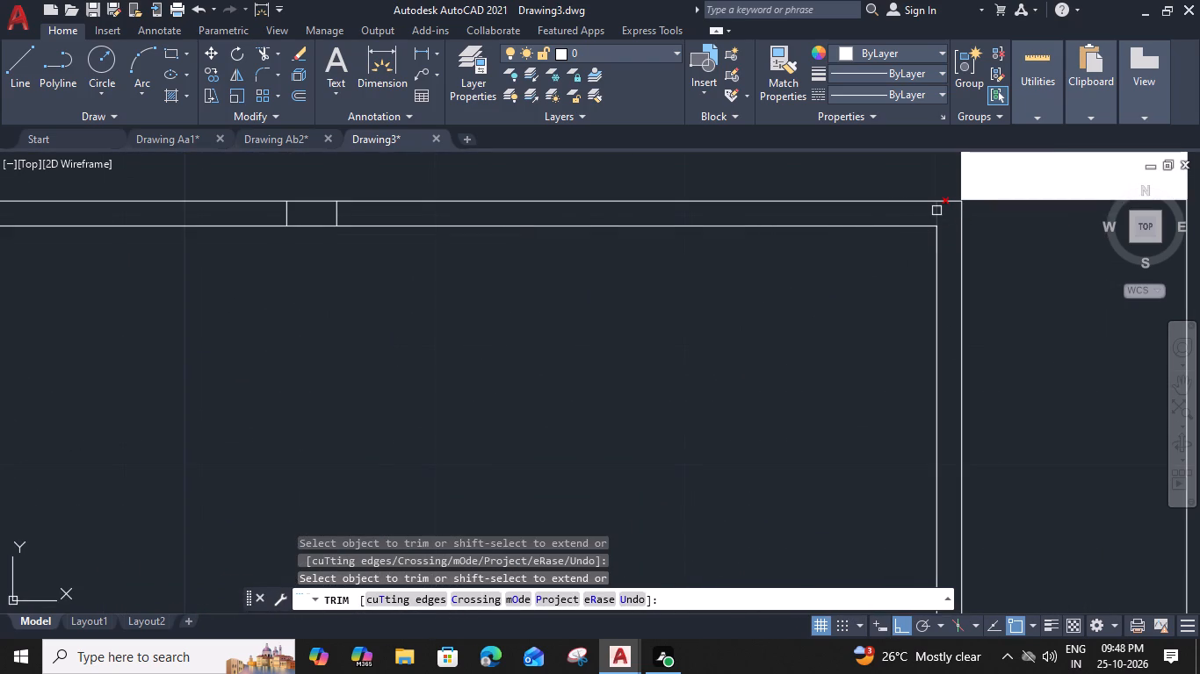
click(936, 211)
middle_drag(495, 214, 774, 224)
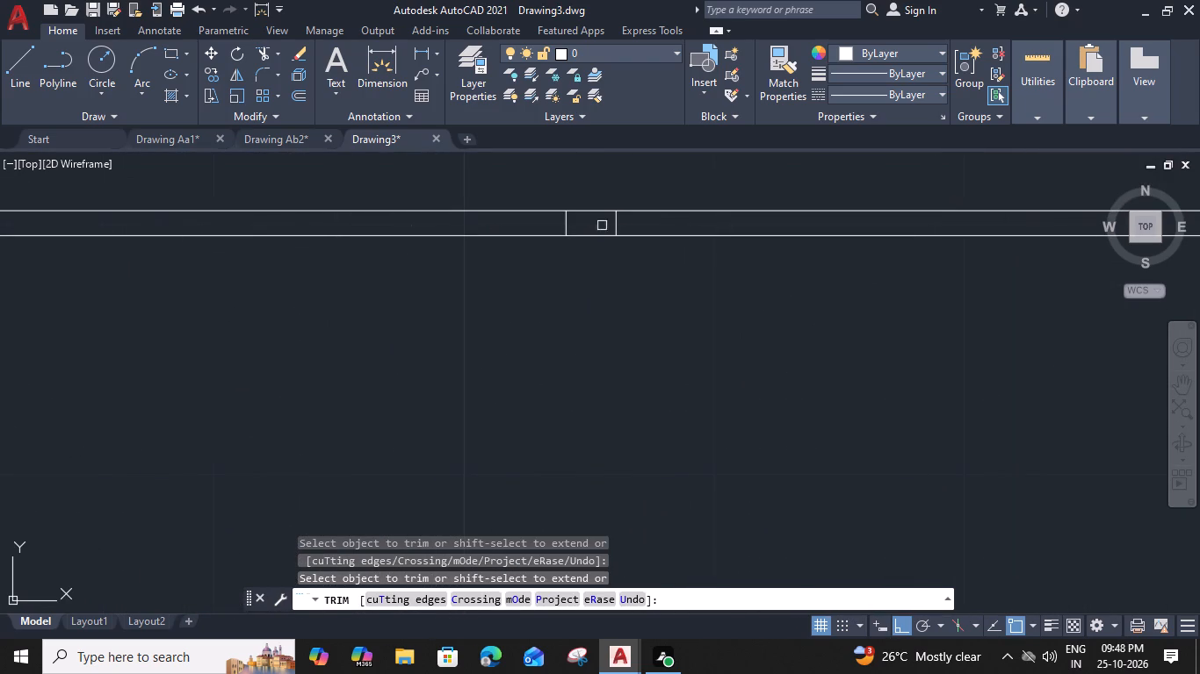
click(629, 222)
click(540, 220)
Trim the clearance and front line ends overlapping in the 1" gap beside the toilet partition wall.
scroll(540, 220, down, 3)
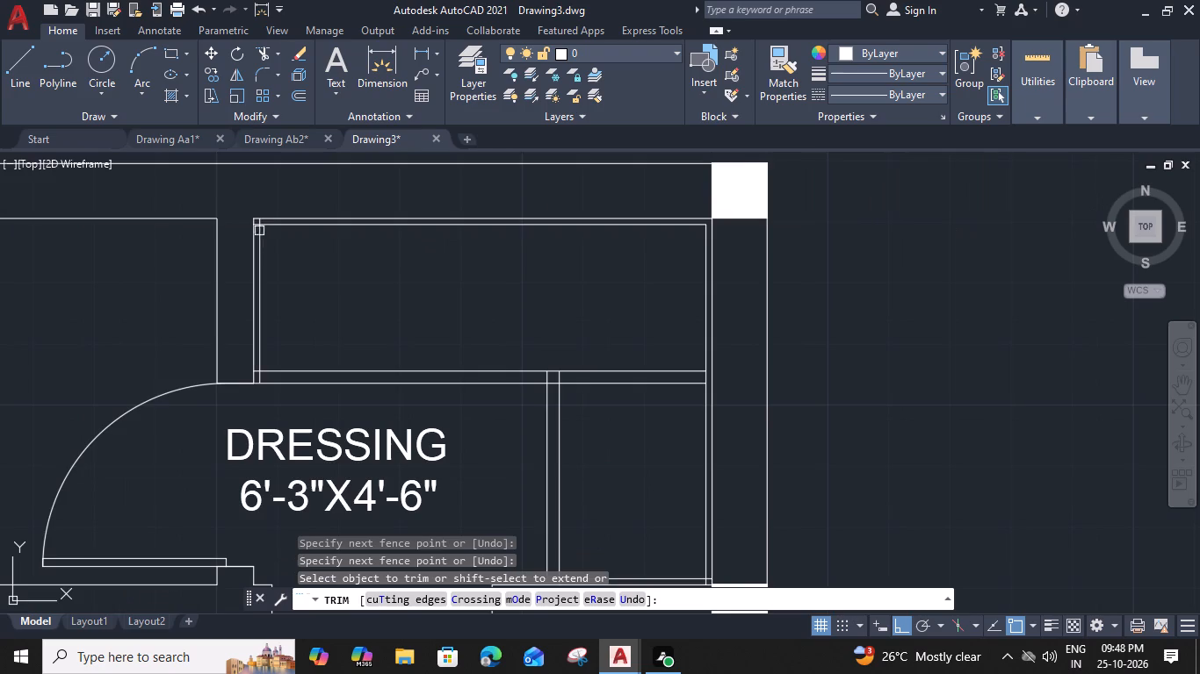
middle_drag(254, 231, 445, 239)
scroll(445, 232, up, 3)
click(466, 219)
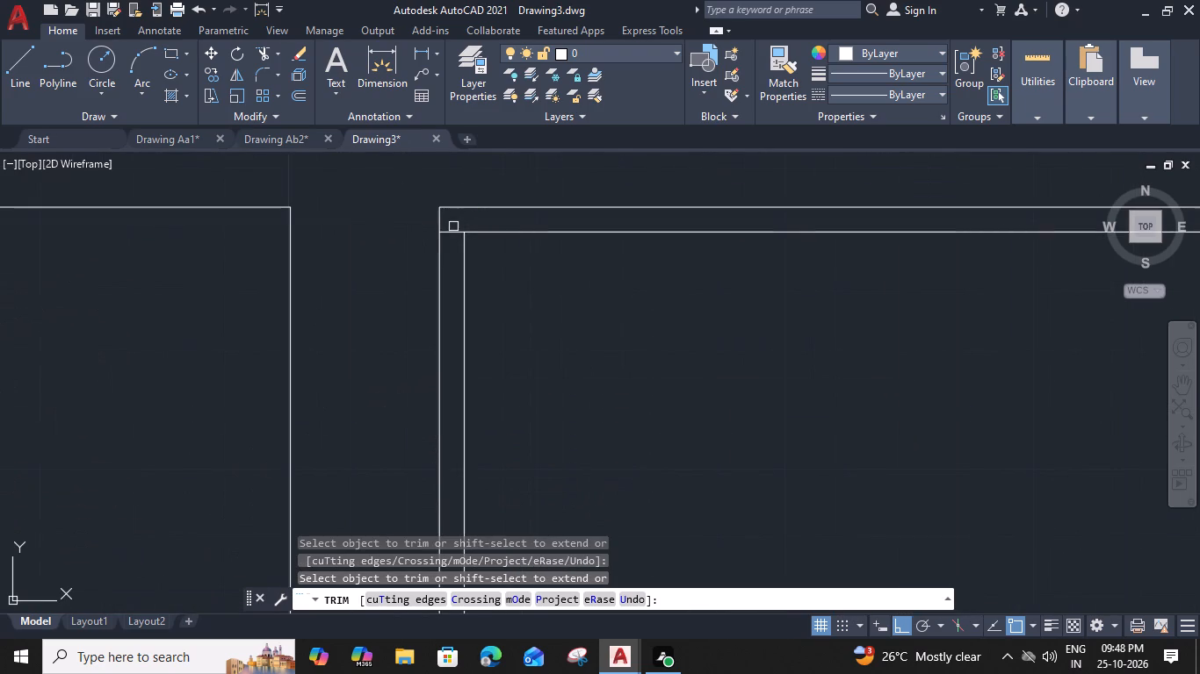
click(452, 226)
scroll(454, 297, down, 2)
middle_drag(452, 319, 469, 204)
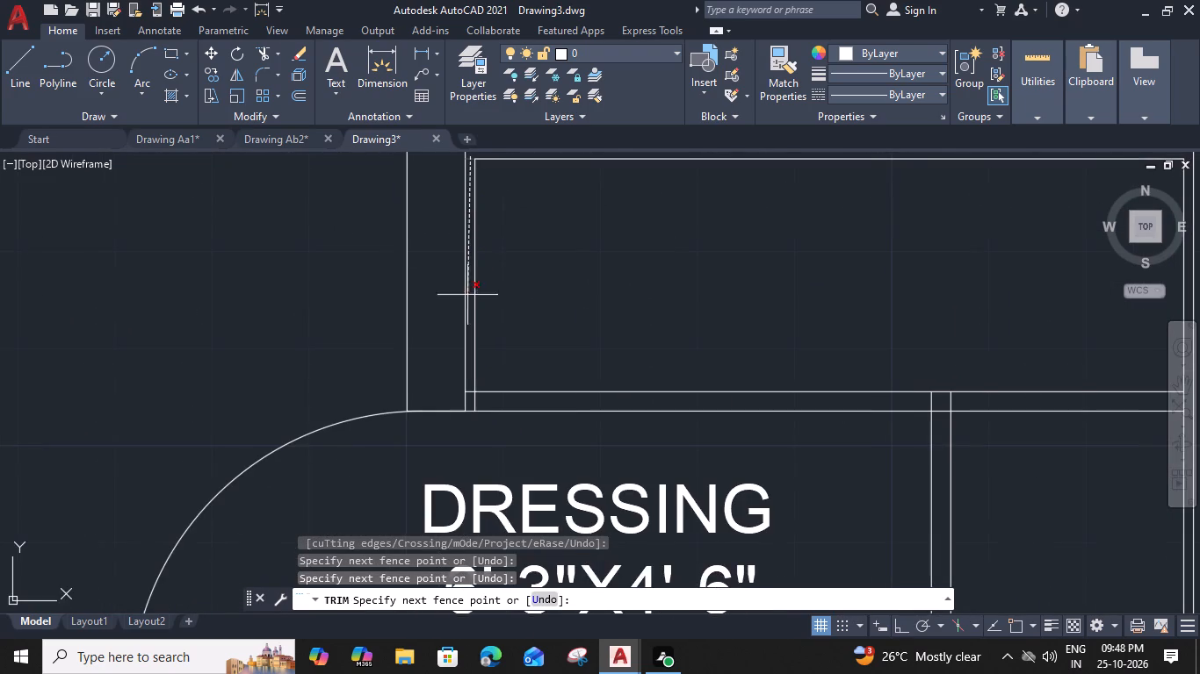
scroll(470, 397, up, 1)
click(469, 425)
Trim the line ends overshooting the side wardrobe's two corners beside the lower wall.
scroll(469, 425, down, 3)
middle_drag(703, 407, 703, 400)
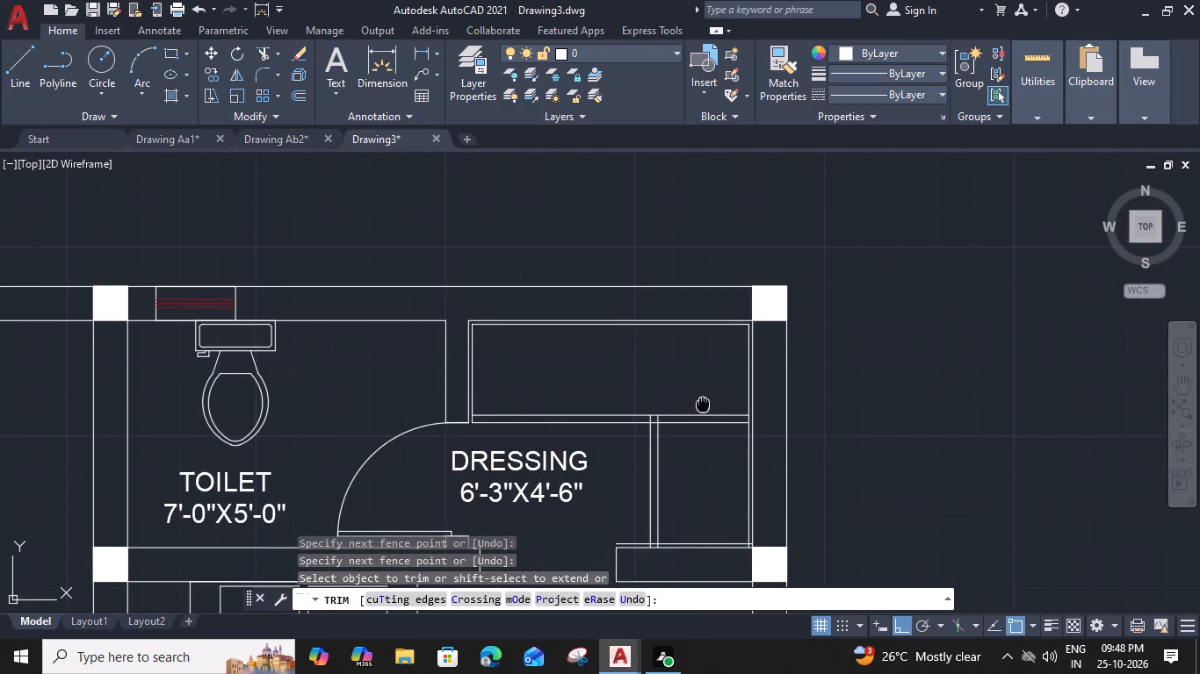
middle_drag(703, 400, 671, 237)
scroll(622, 379, up, 3)
click(574, 352)
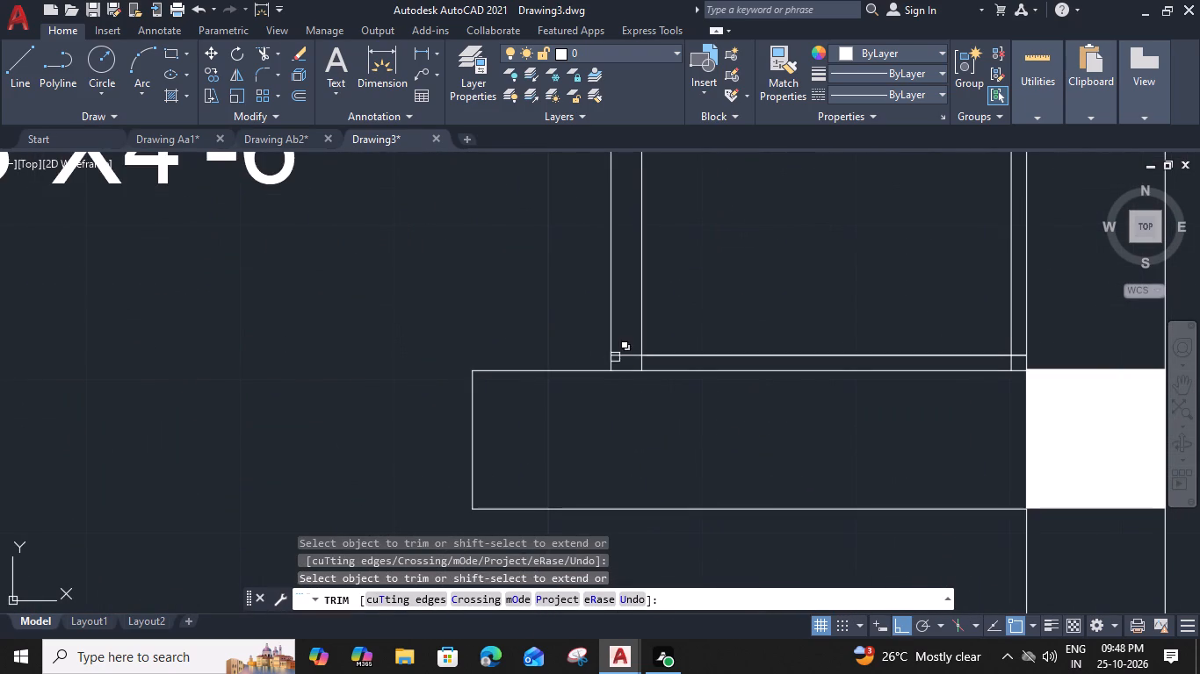
click(596, 362)
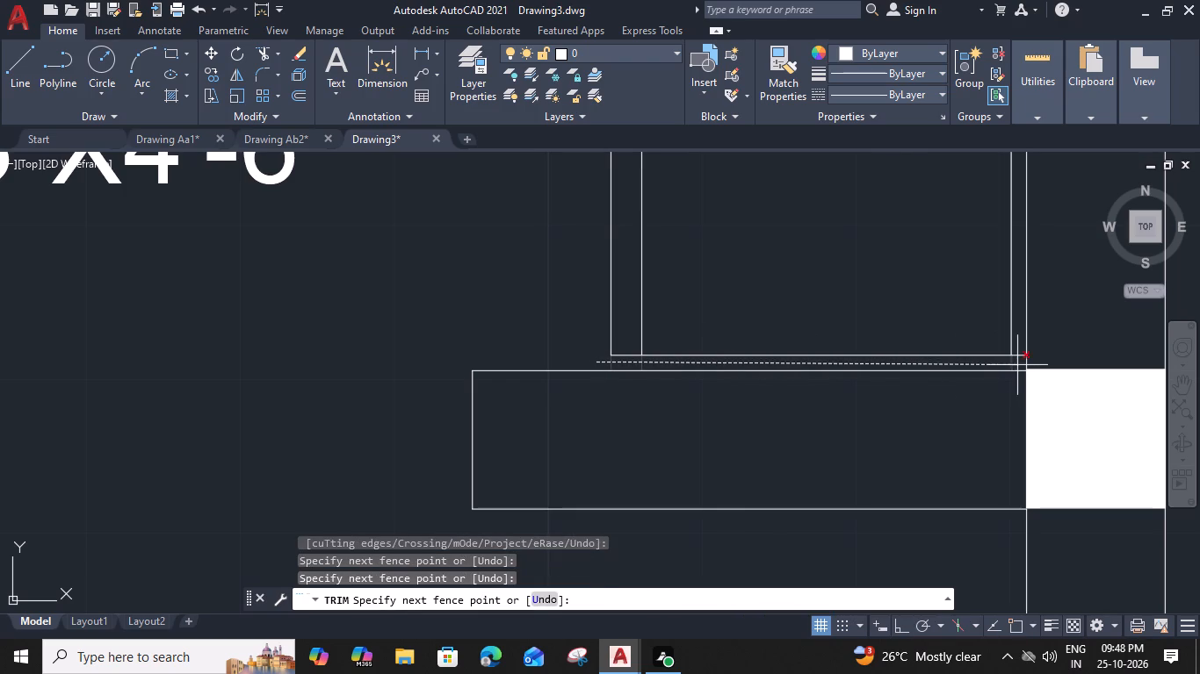
click(1018, 365)
click(1018, 357)
Trim the side wardrobe's two front line stubs between the top wardrobe's double front lines.
scroll(1018, 357, down, 2)
middle_drag(972, 269, 930, 278)
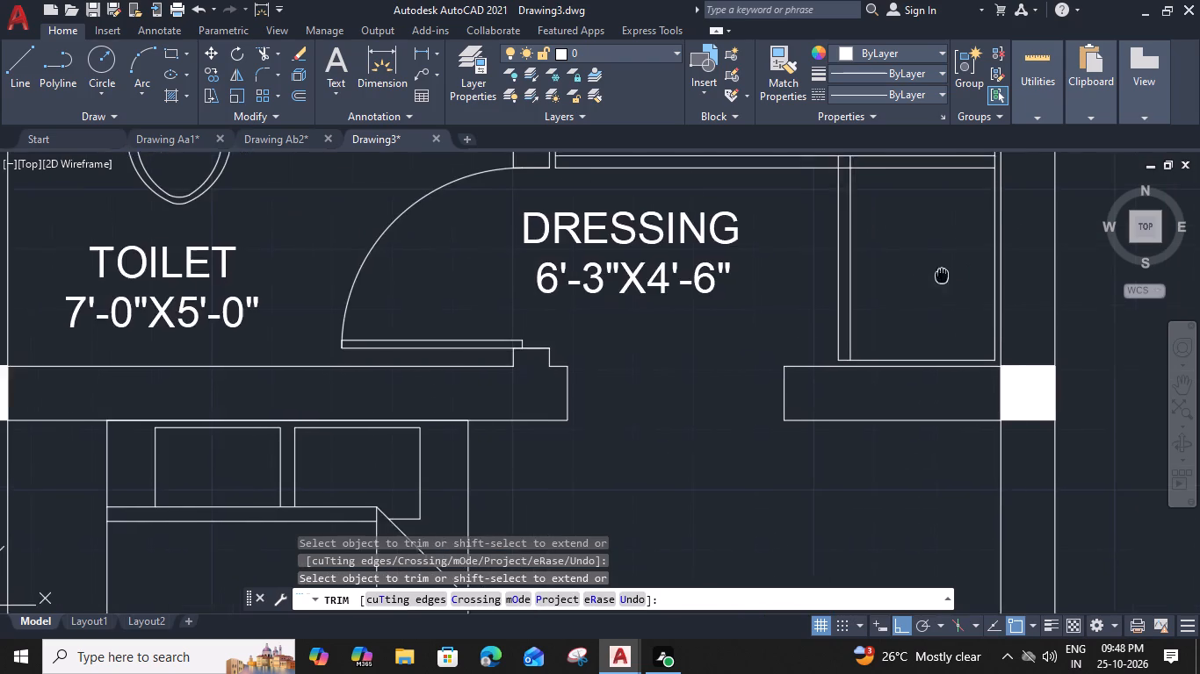
middle_drag(930, 278, 784, 364)
scroll(654, 240, up, 2)
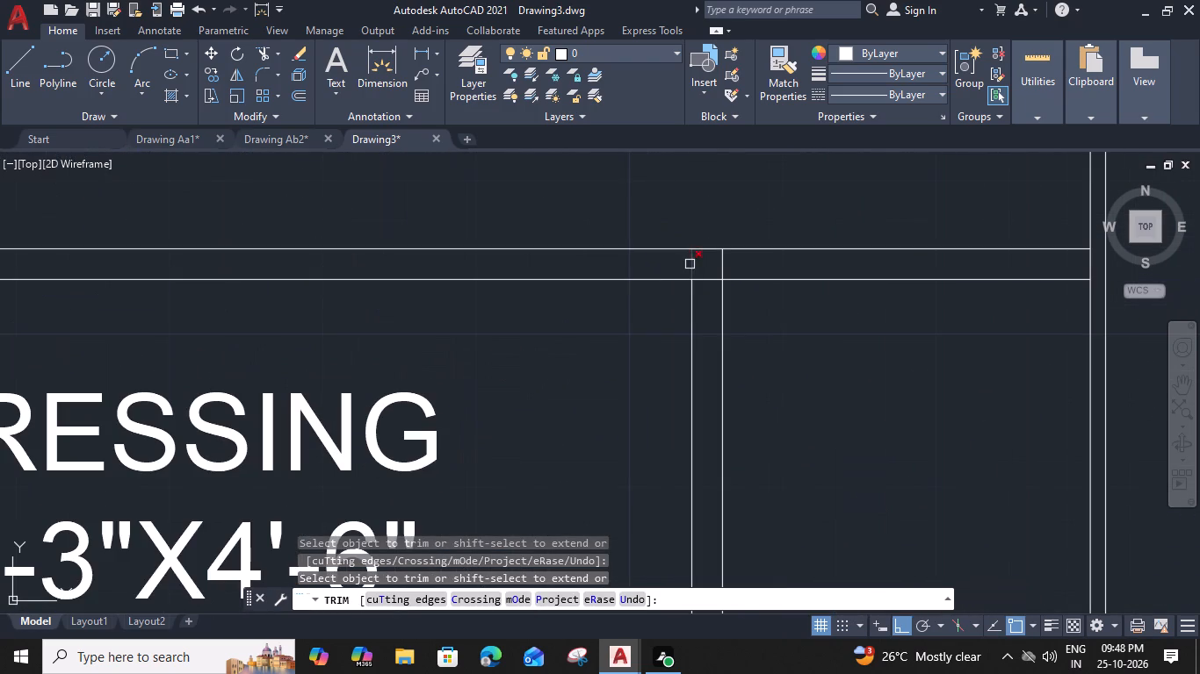
click(690, 264)
click(726, 263)
key(Escape)
Offset the top wardrobe's outer front line 1" toward the side wardrobe to form the gap between them.
scroll(727, 262, down, 3)
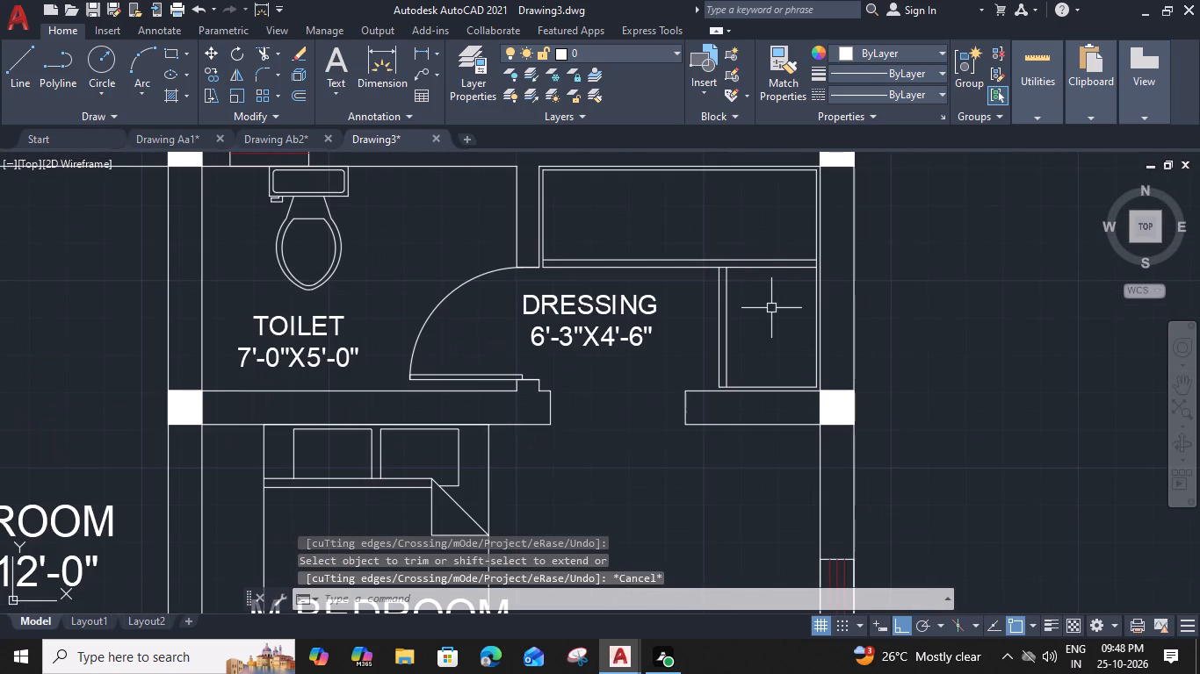
click(775, 270)
text(O 1")
key(Return)
click(763, 321)
key(Escape)
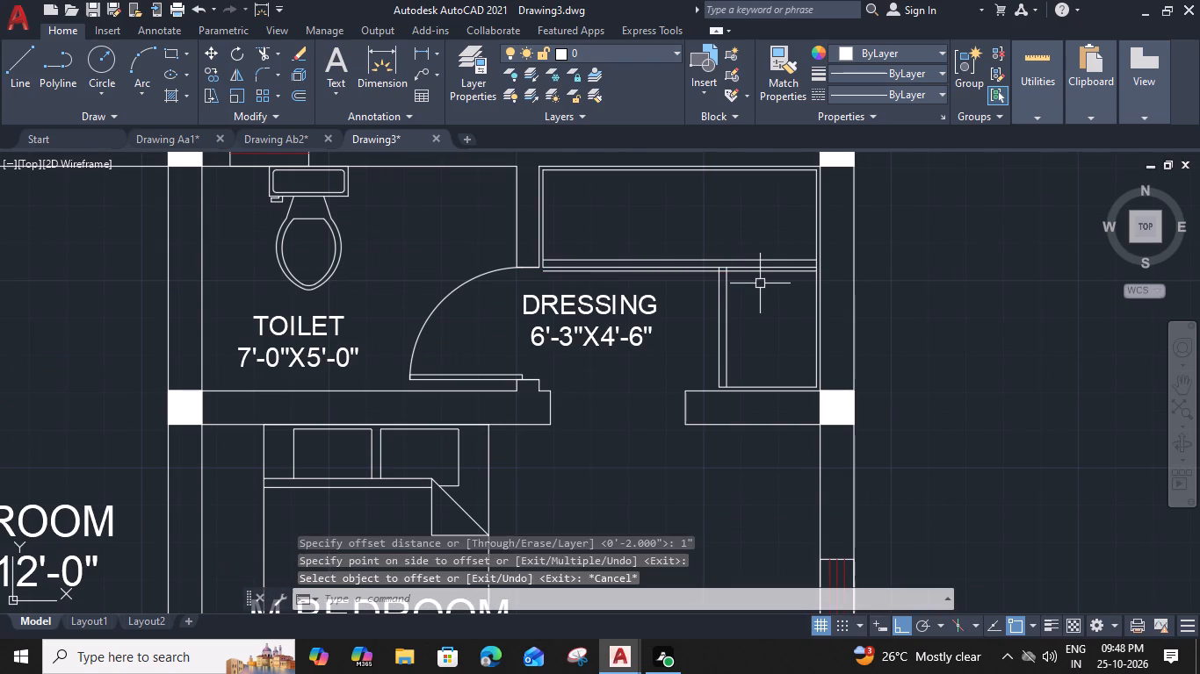
Trim the offset line where it runs past the side wardrobe and the side wardrobe's line ends crossing the 1" gap.
text(TR)
key(space)
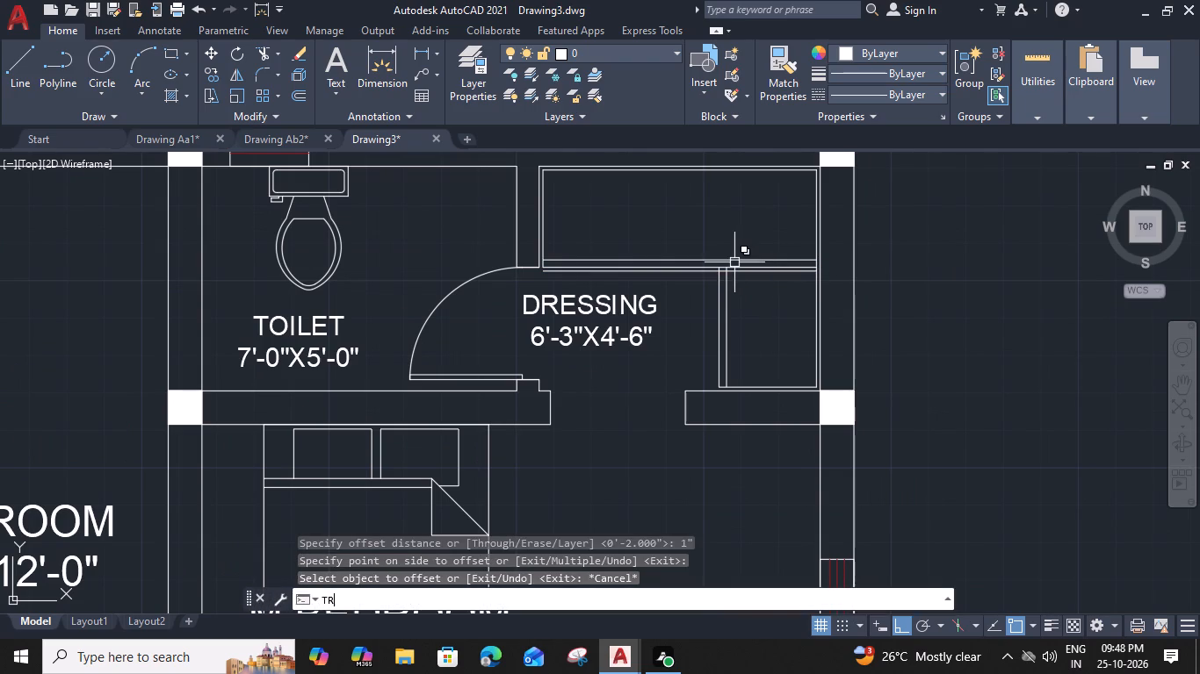
scroll(703, 272, up, 2)
click(708, 264)
scroll(751, 262, up, 1)
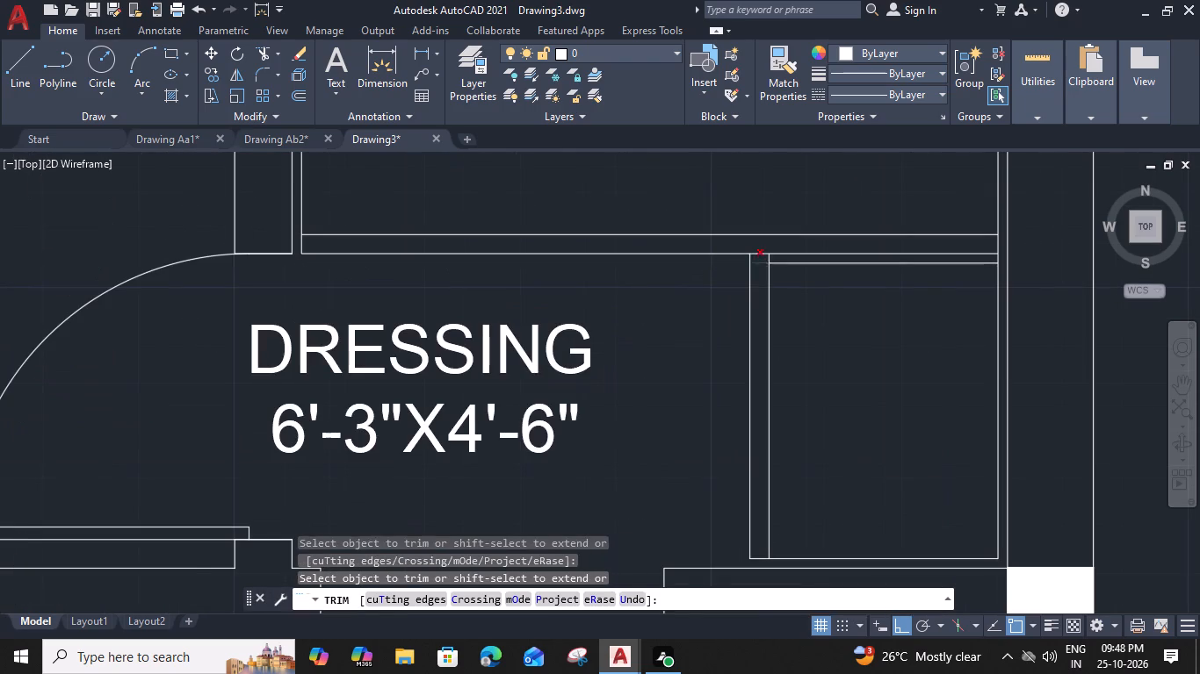
click(790, 258)
click(730, 261)
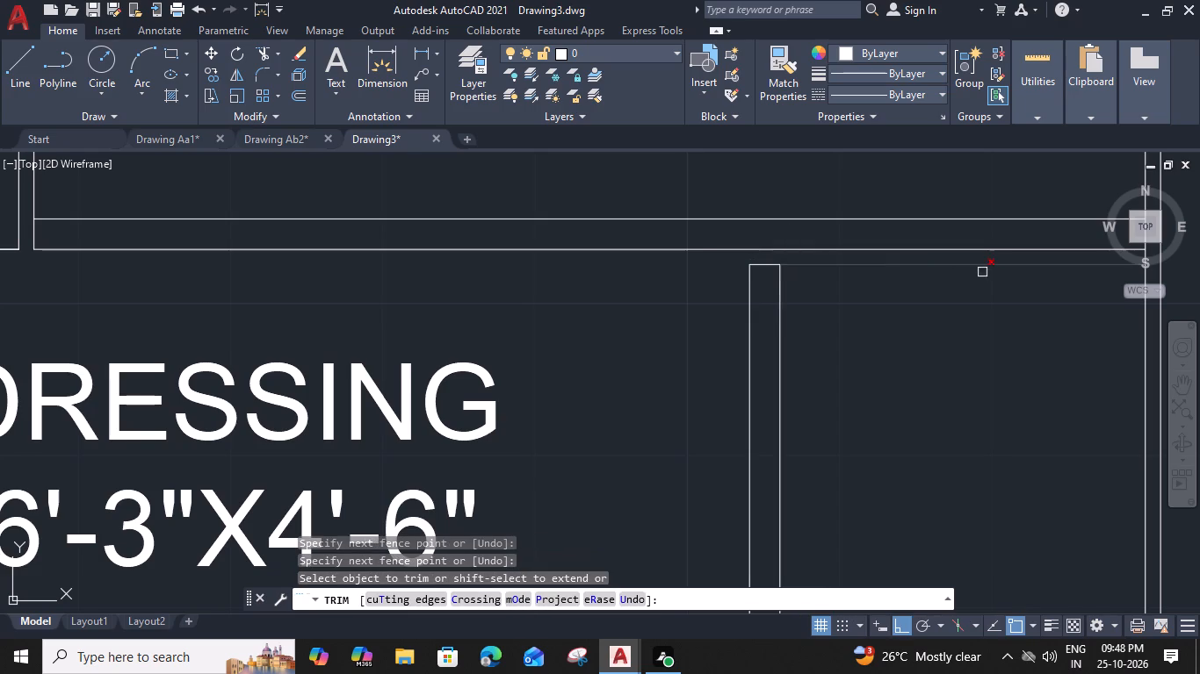
scroll(1024, 296, up, 1)
middle_drag(1021, 296, 574, 326)
click(766, 260)
key(Escape)
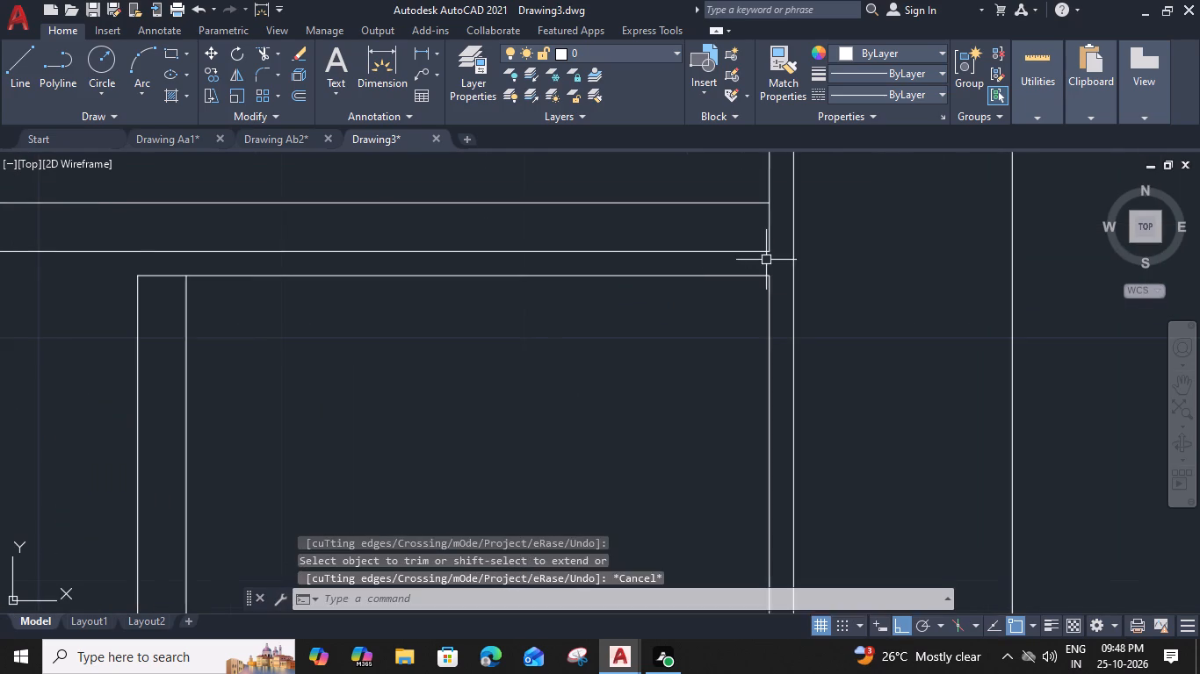
Draw a lengthwise hanger rail line through the middle of the side wardrobe and another through the middle of the top wardrobe.
scroll(766, 260, down, 4)
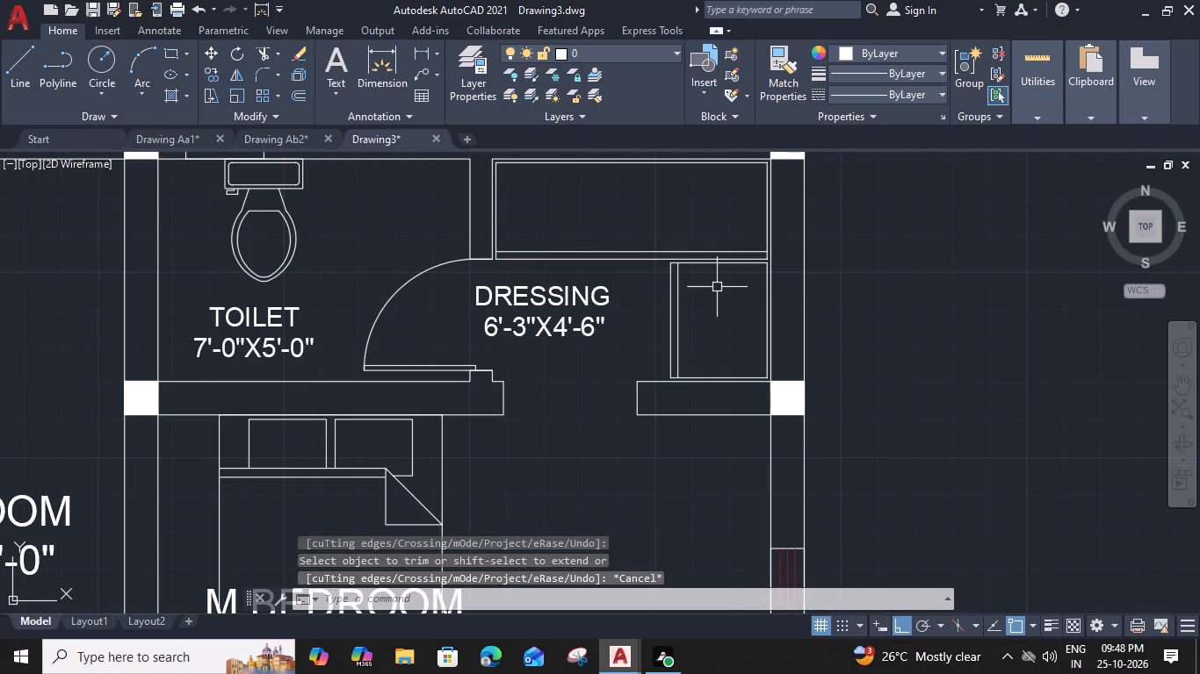
text(L)
key(space)
scroll(717, 269, up, 1)
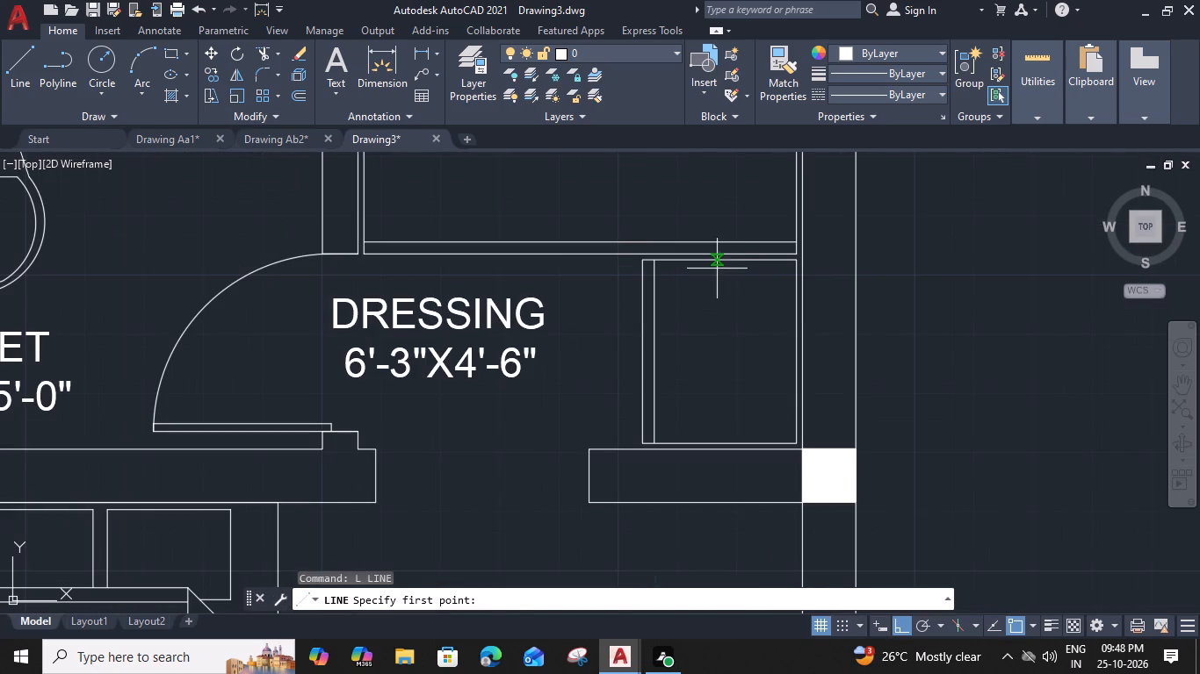
click(717, 259)
click(723, 441)
key(space)
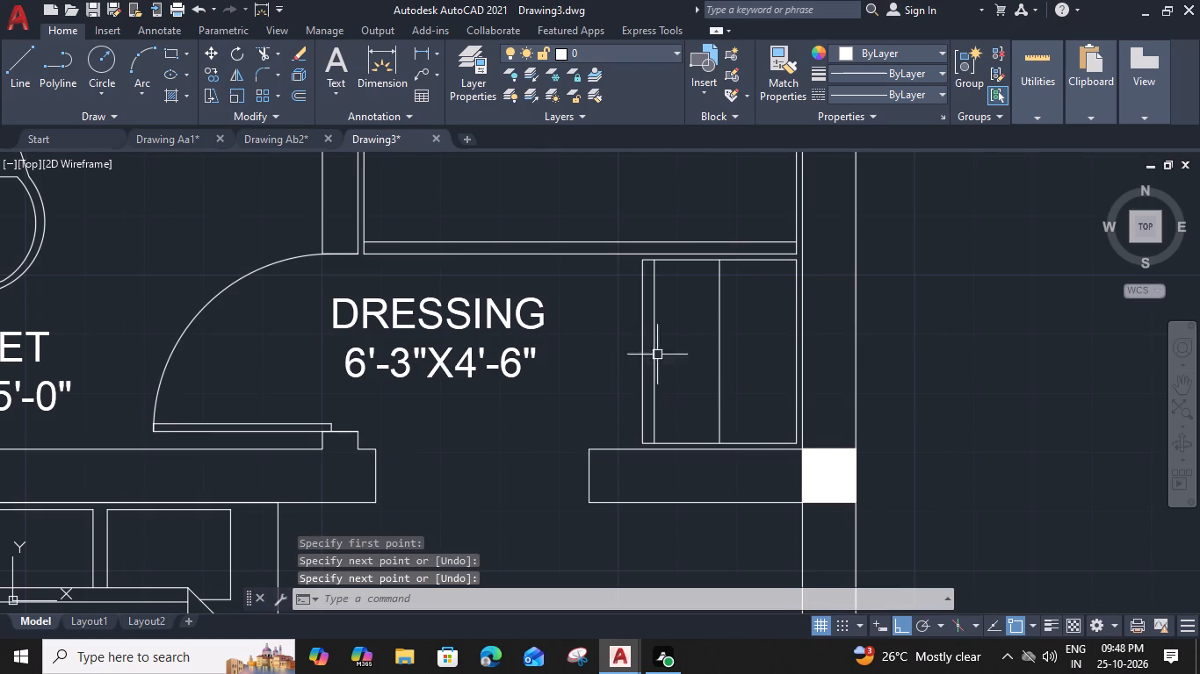
middle_drag(656, 327, 651, 410)
key(space)
click(361, 248)
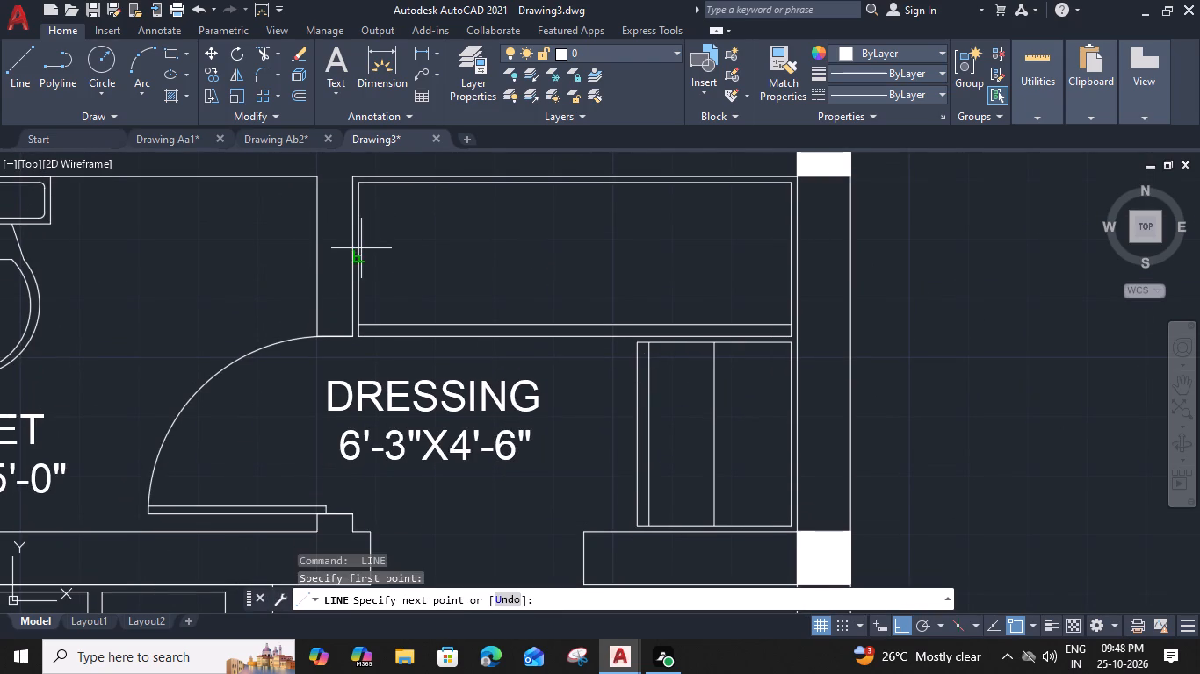
click(792, 257)
key(space)
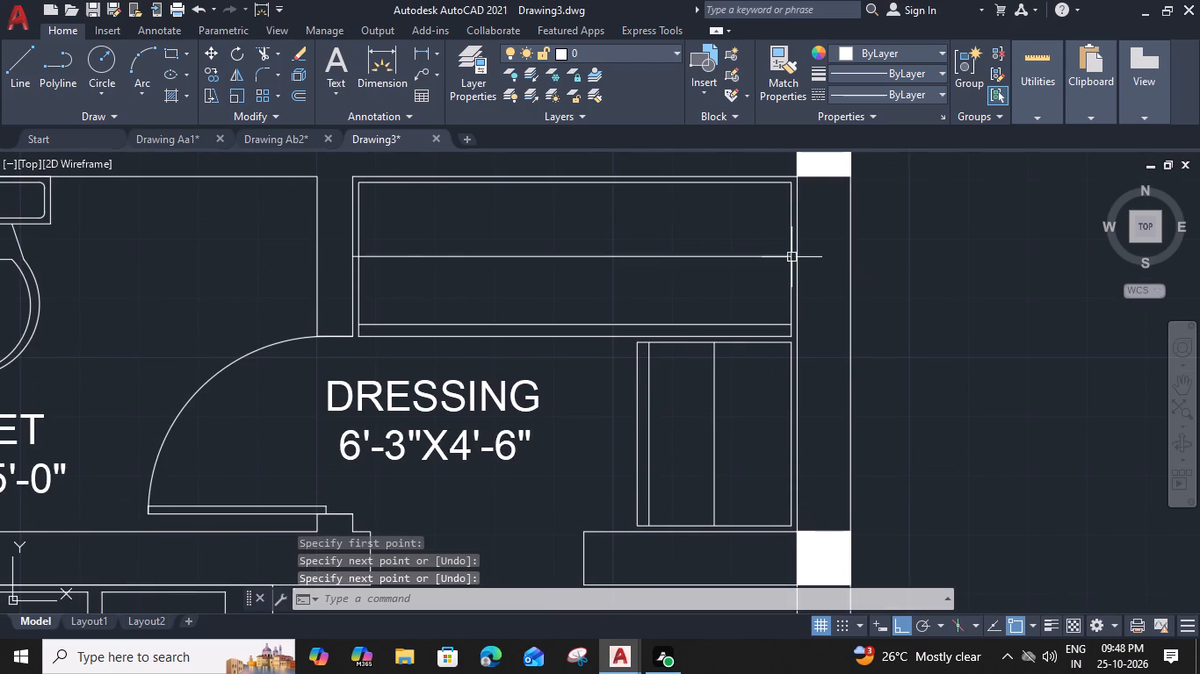
Trim the top wardrobe's rail line end that crosses the clearance gap beside the toilet partition wall.
key(t)
key(r)
key(space)
scroll(351, 259, up, 1)
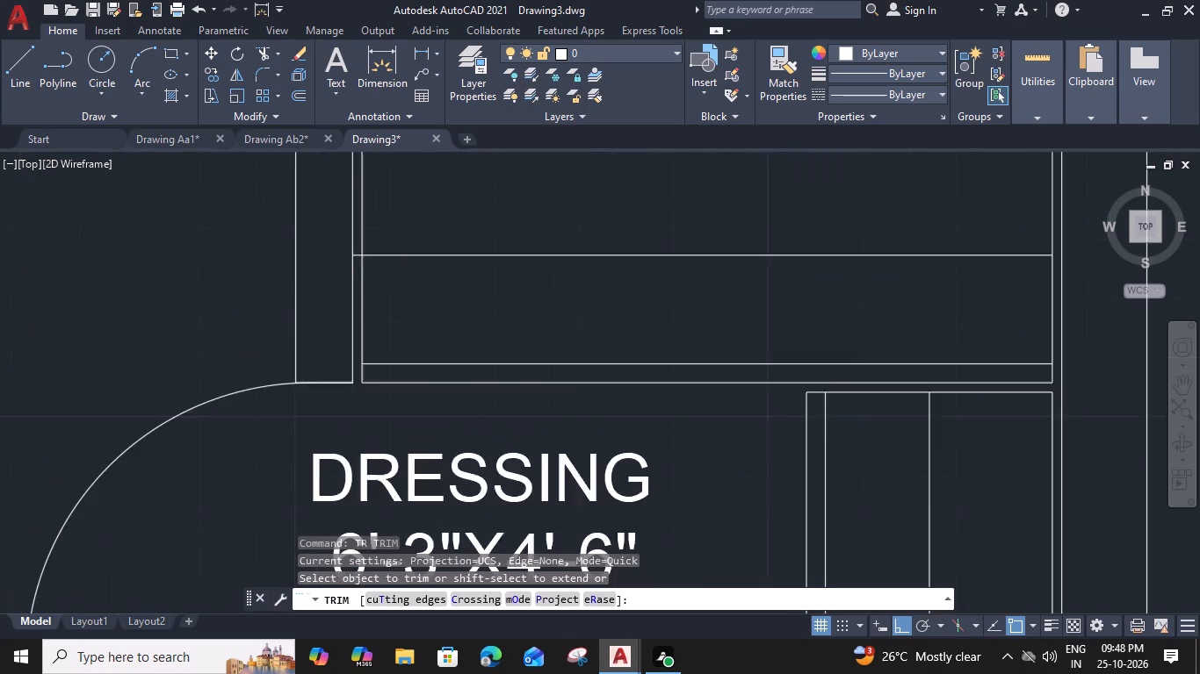
scroll(351, 259, up, 1)
click(358, 250)
key(Escape)
Draw two slanted crossing hanger lines at the toilet-side end of the top wardrobe, spanning from its back line to the inner front line.
scroll(359, 249, down, 3)
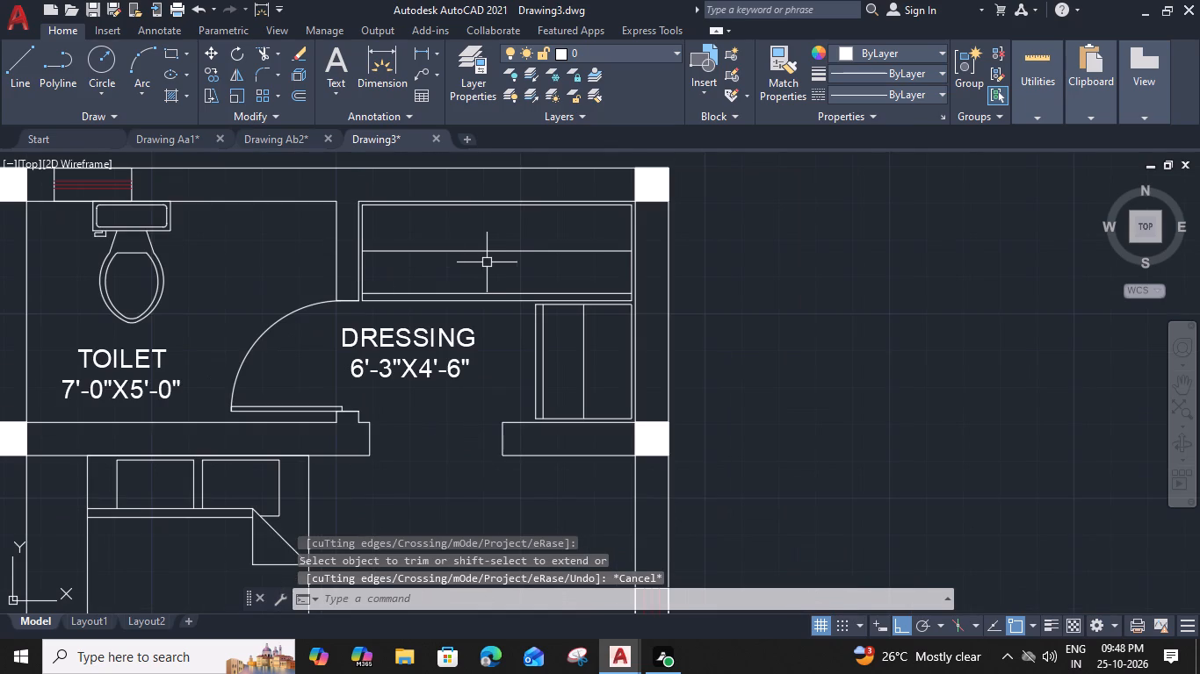
text(L)
key(space)
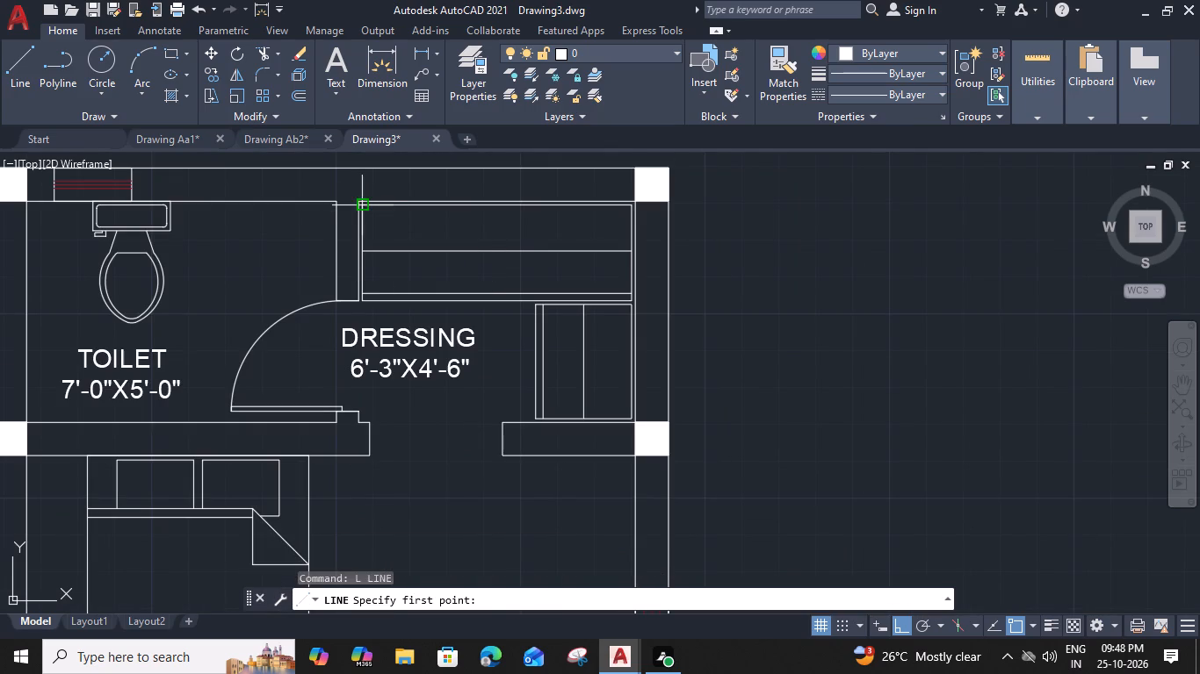
click(363, 207)
click(386, 293)
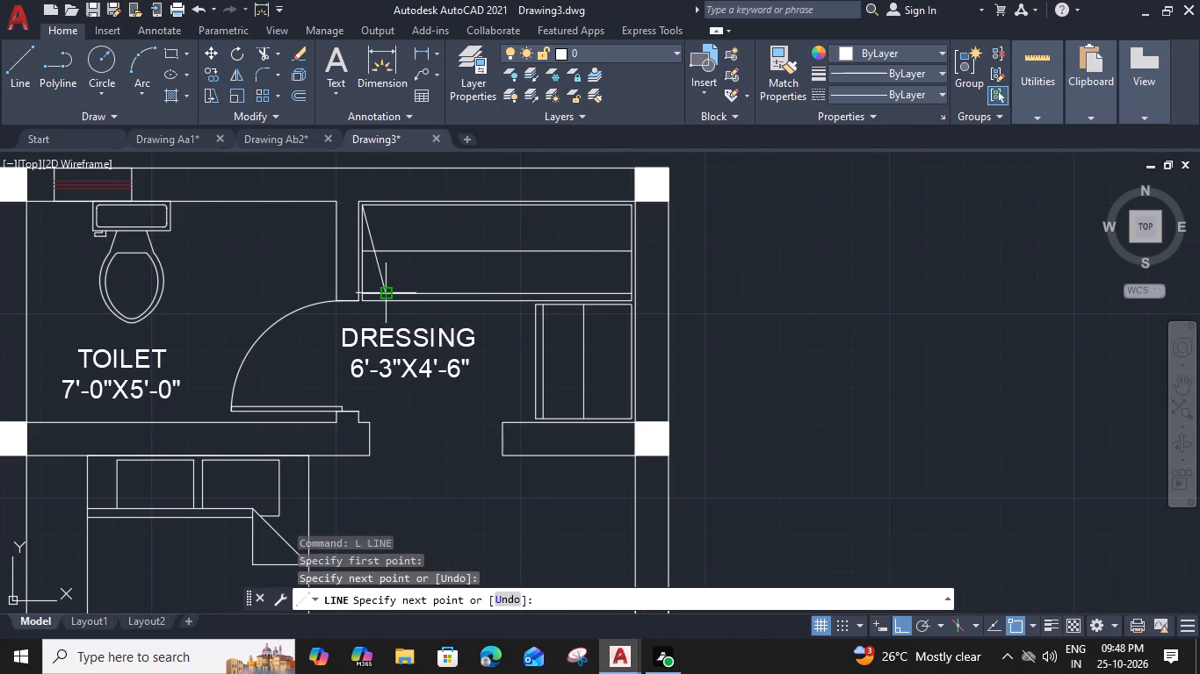
key(space)
key(space)
click(373, 293)
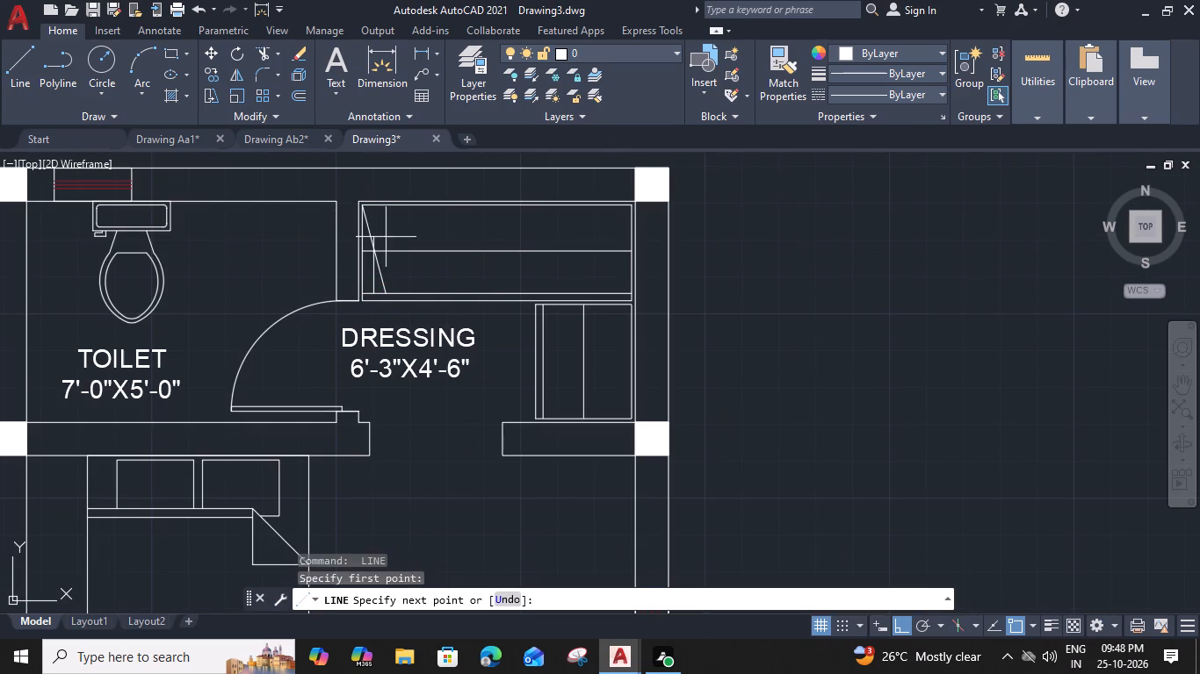
click(387, 208)
key(space)
Copy the crossed hanger lines ten times end to end along the top wardrobe up to its far end.
click(401, 229)
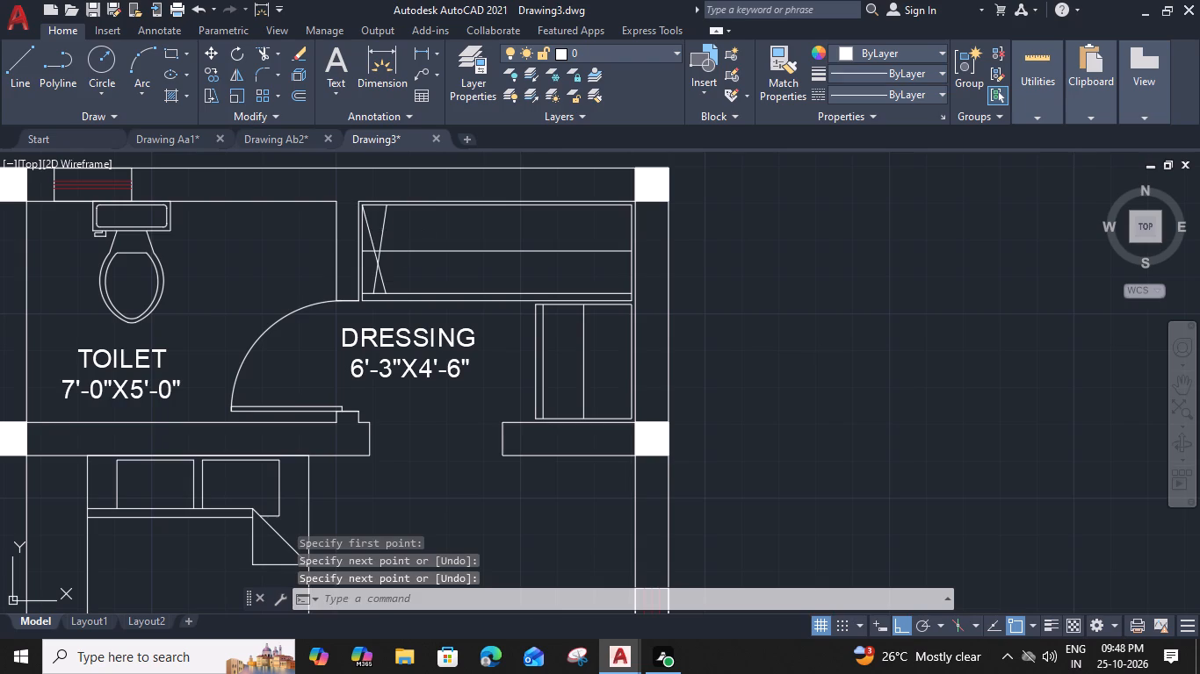
click(366, 242)
key(c)
text(O)
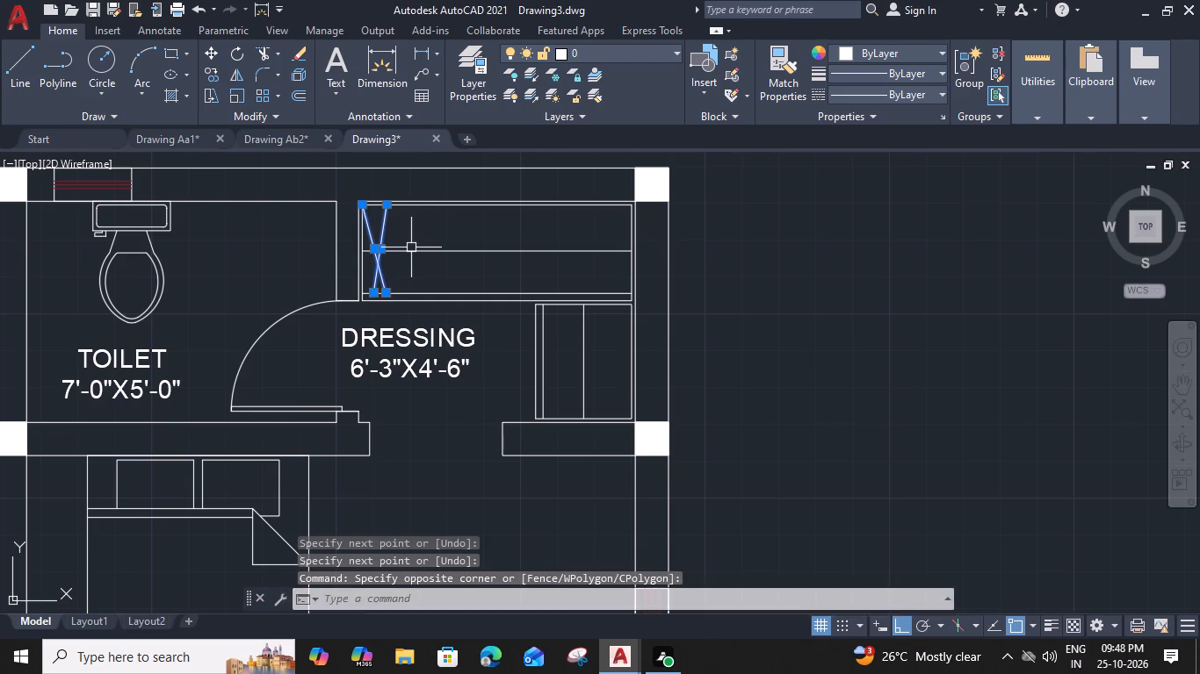
key(space)
scroll(353, 208, up, 2)
click(375, 204)
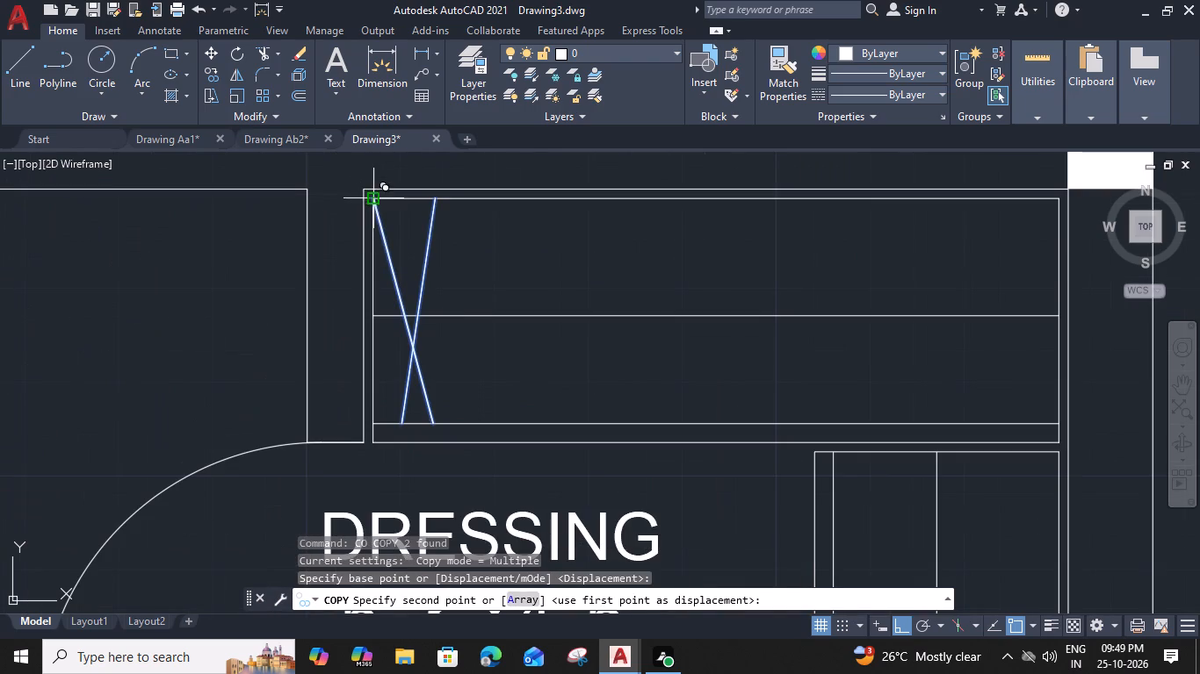
click(435, 200)
click(493, 199)
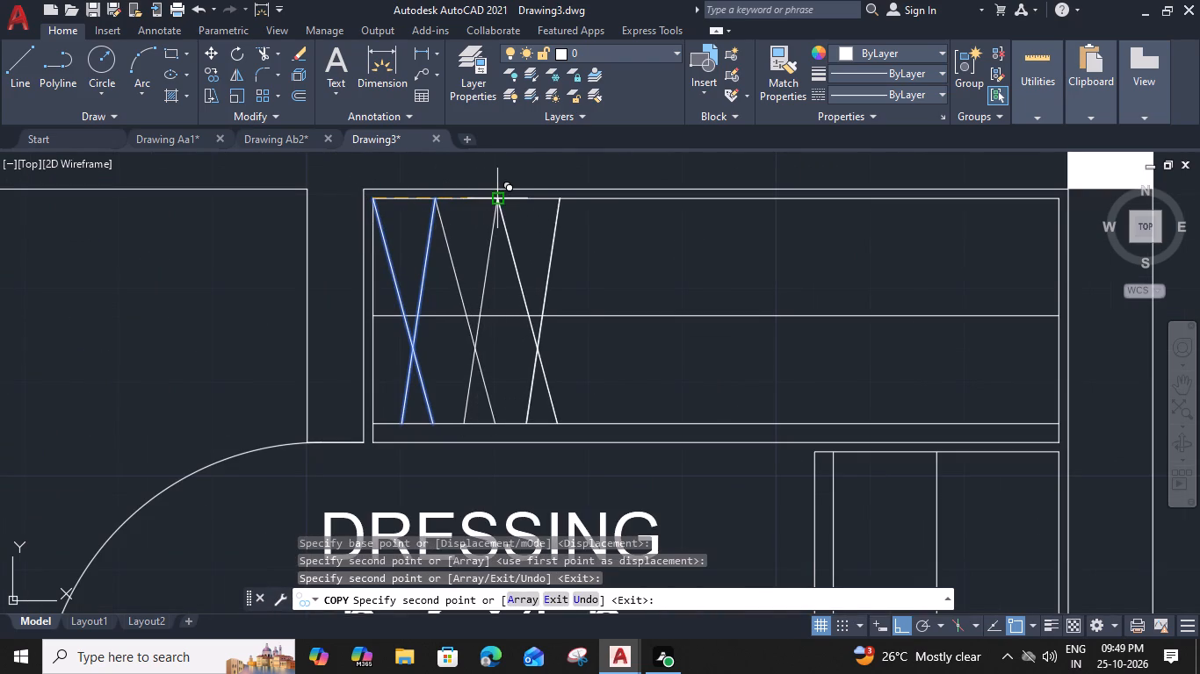
click(556, 197)
click(622, 197)
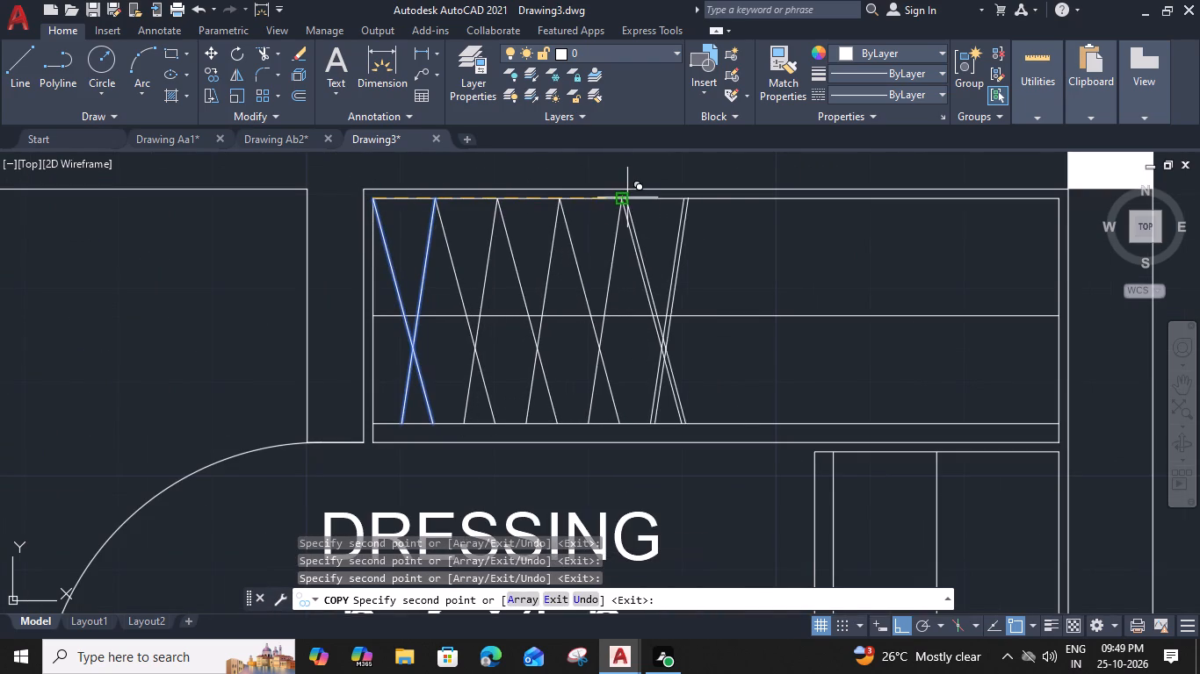
click(687, 199)
click(753, 199)
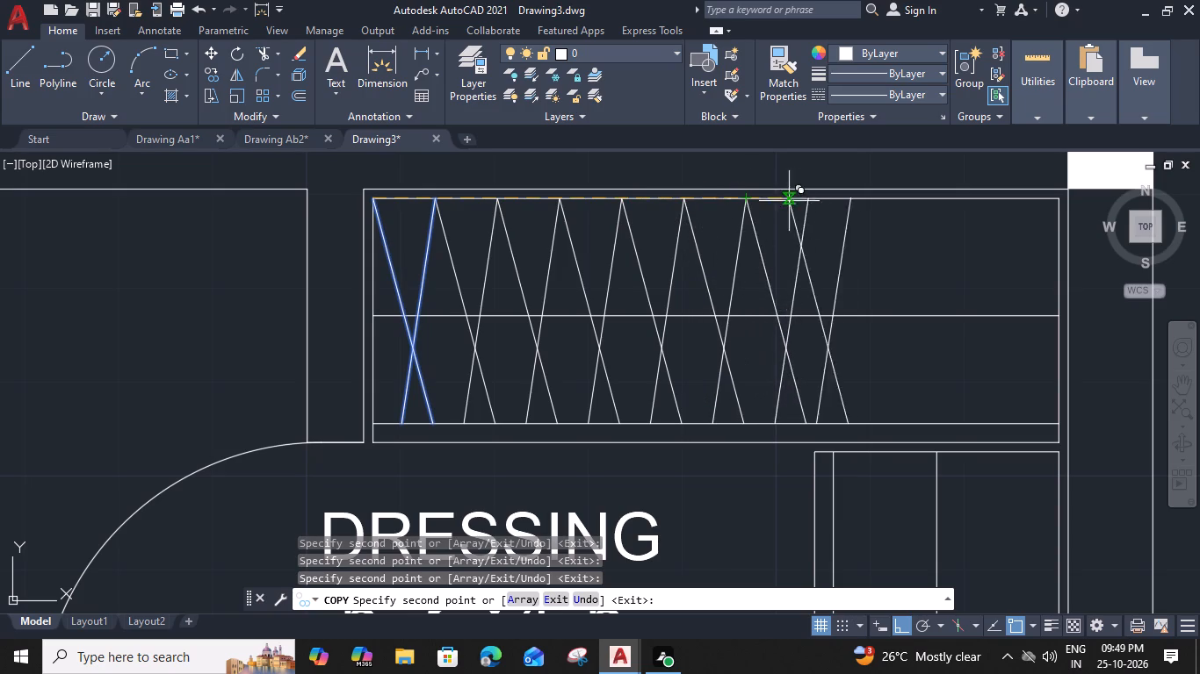
middle_drag(799, 203, 608, 211)
click(622, 210)
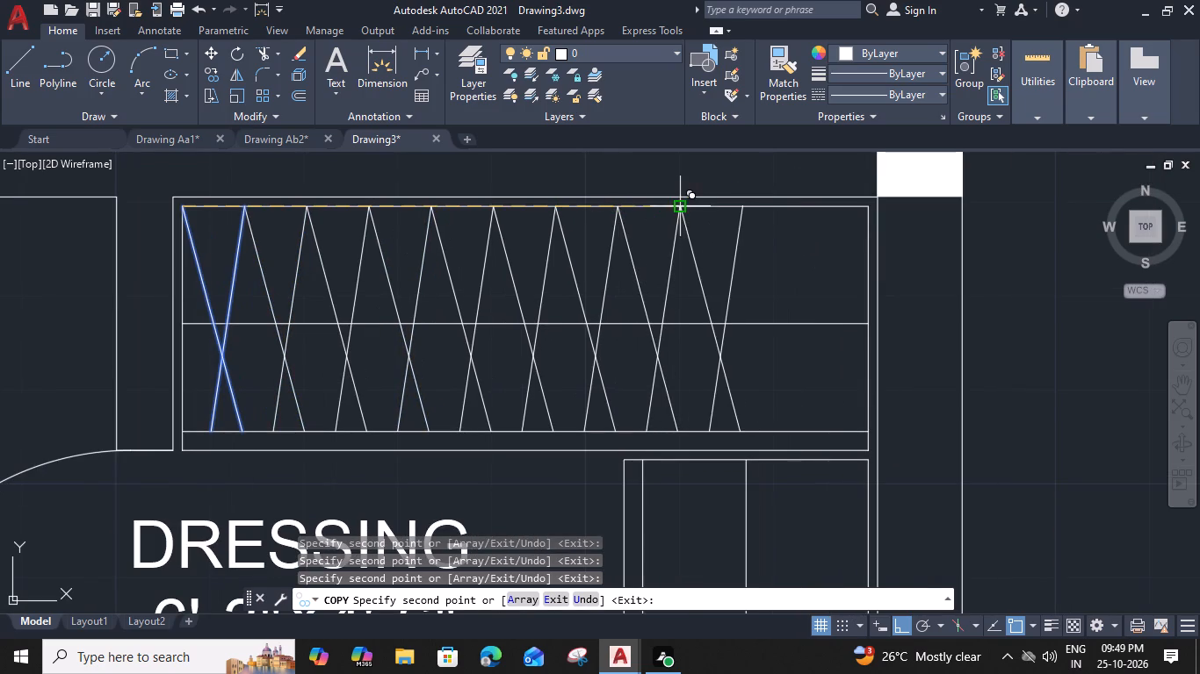
click(679, 208)
click(737, 208)
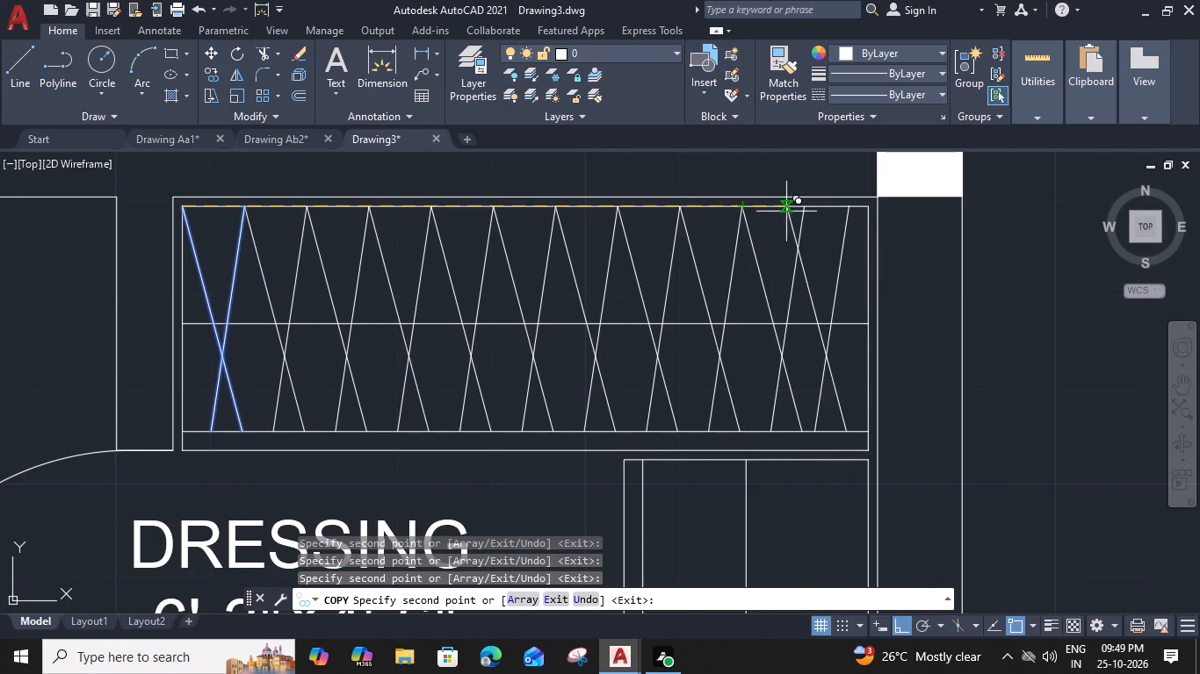
click(800, 212)
key(Escape)
Draw two slanted crossing hanger lines at the lower end of the side wardrobe, from its inner front line to the back line.
scroll(763, 293, down, 2)
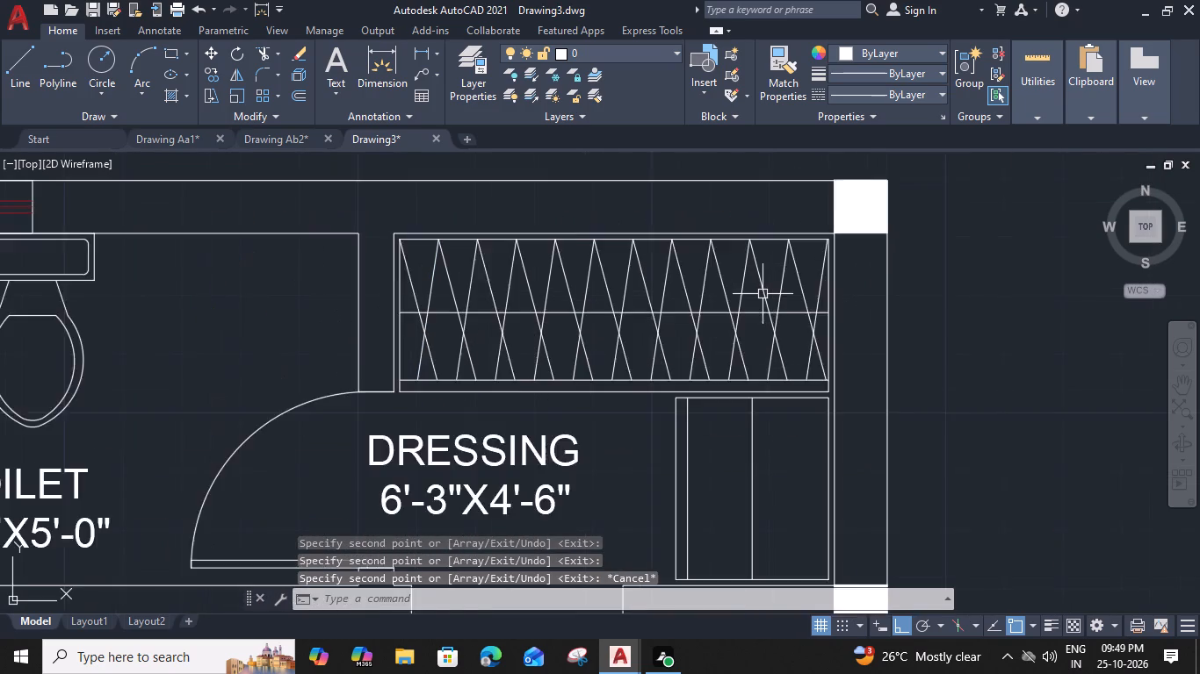
middle_drag(763, 294, 675, 193)
key(l)
key(space)
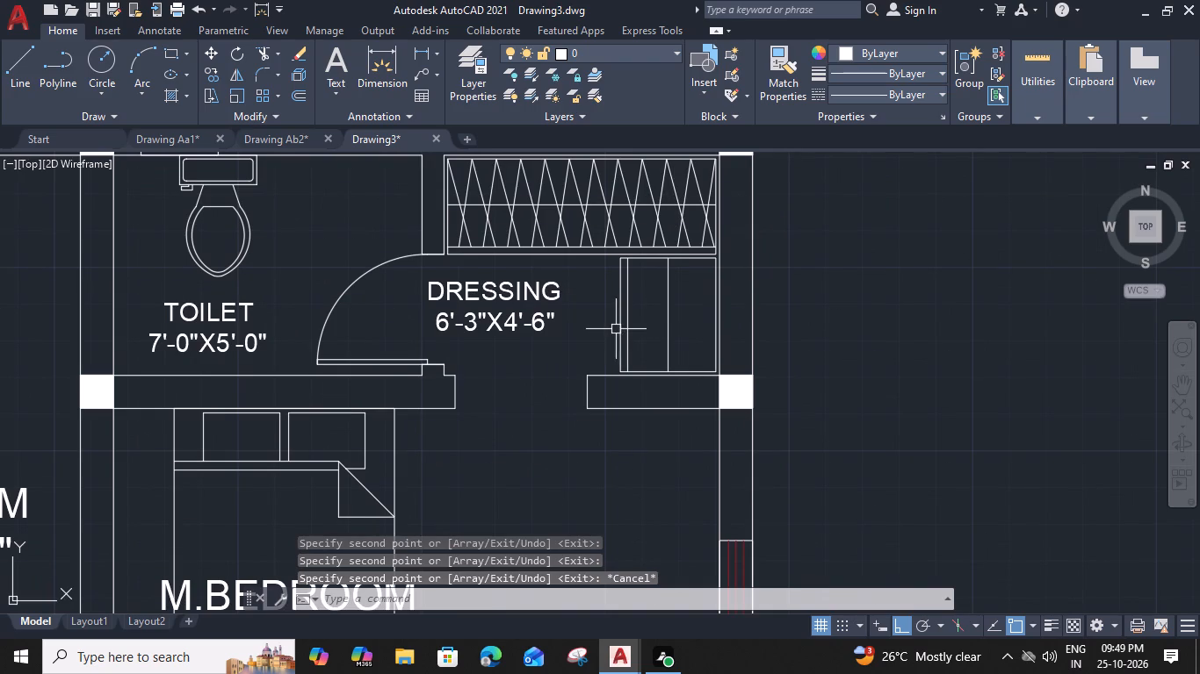
scroll(660, 358, up, 2)
click(580, 393)
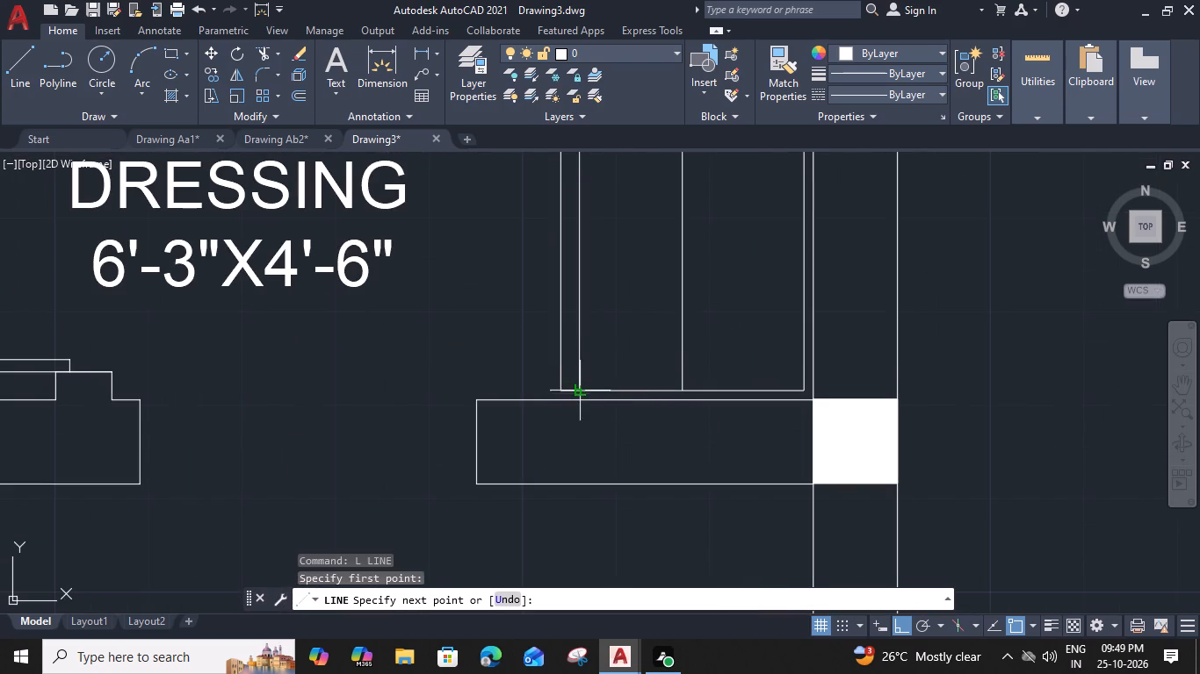
click(803, 309)
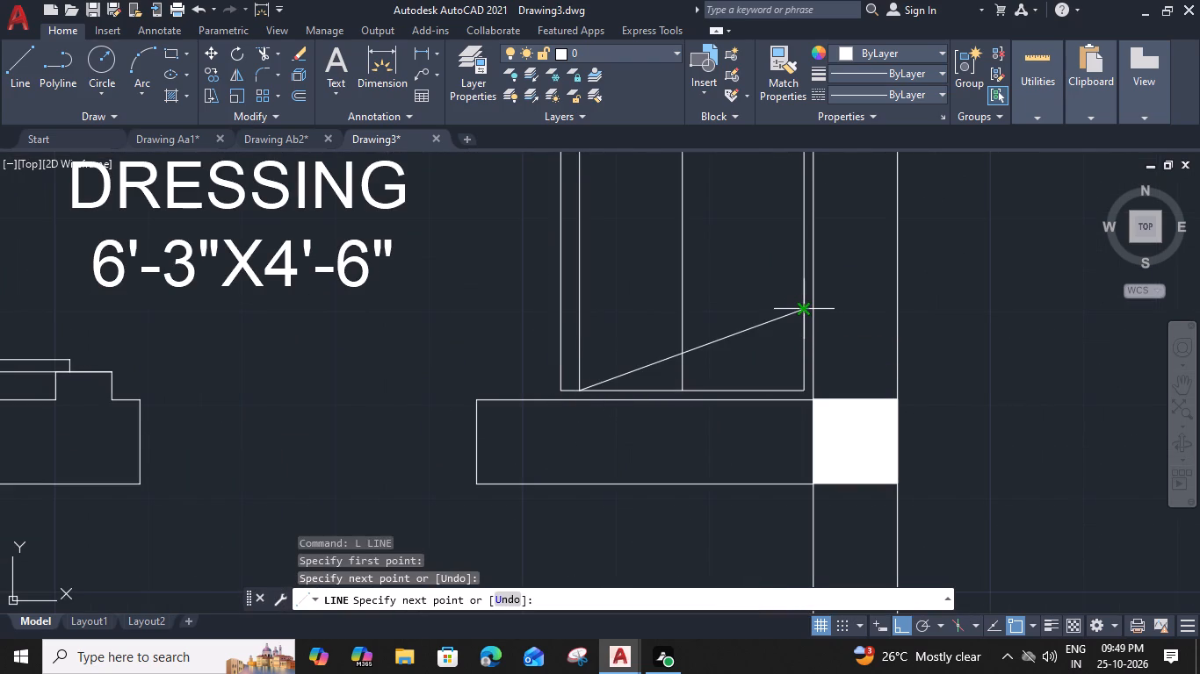
key(space)
key(space)
drag(803, 356, 792, 356)
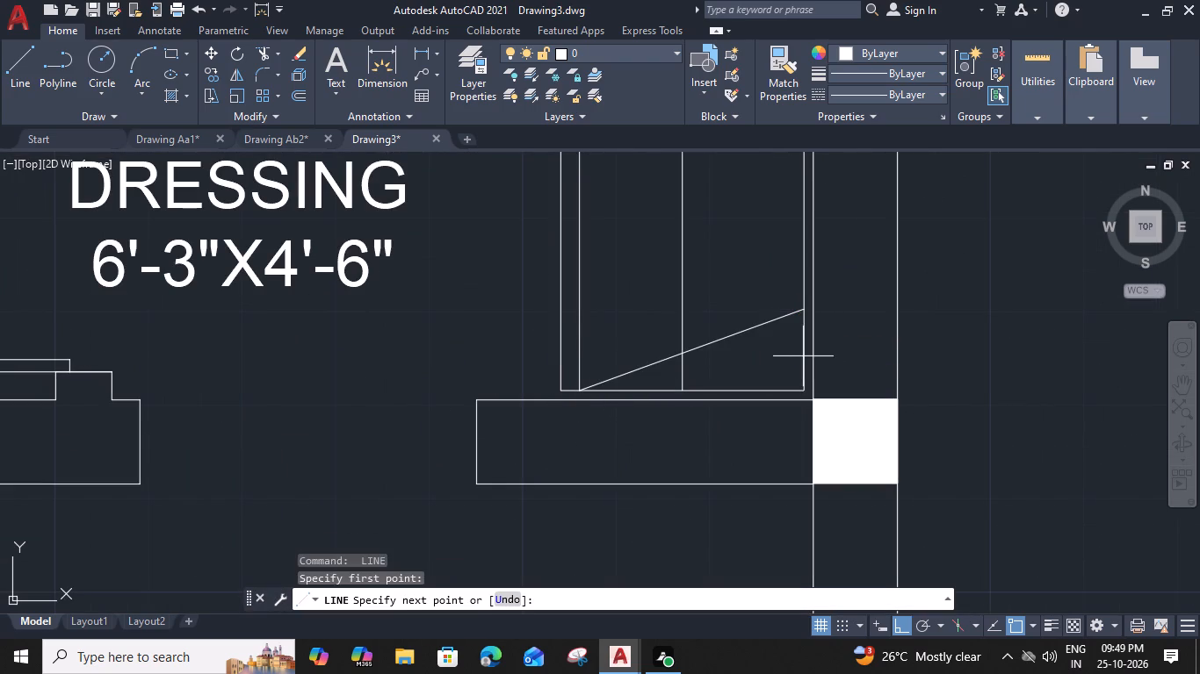
click(580, 339)
key(space)
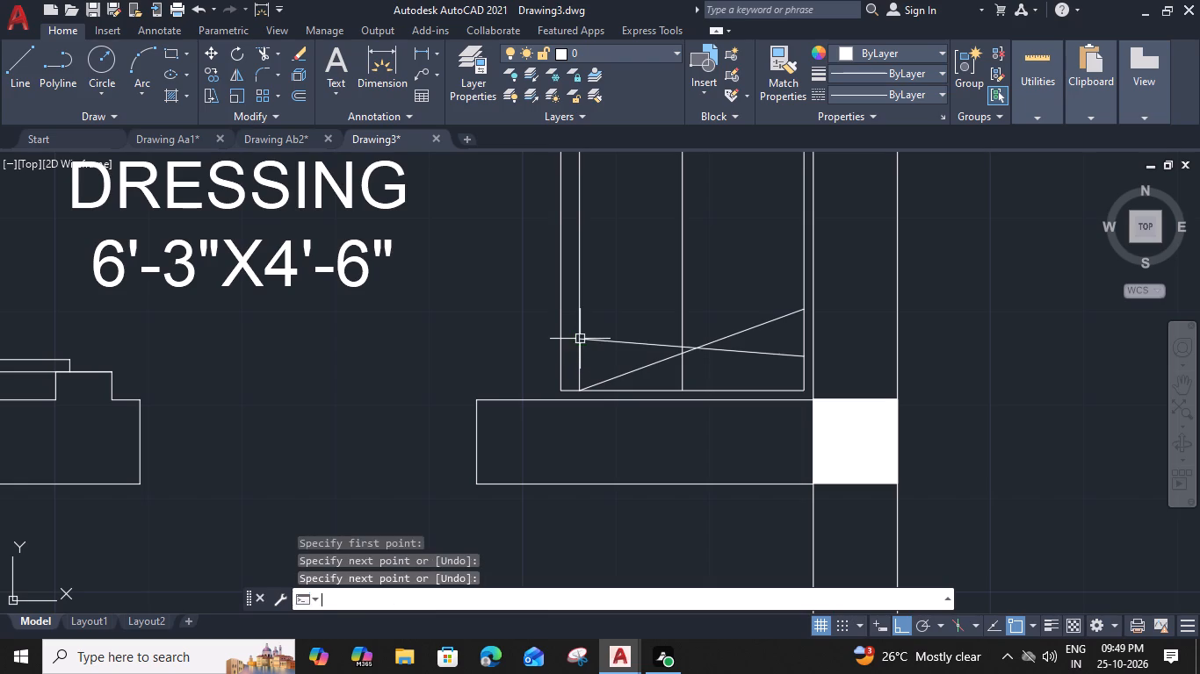
Copy the crossed hanger lines five times end to end up the side wardrobe to its upper end.
click(750, 310)
click(727, 358)
key(c)
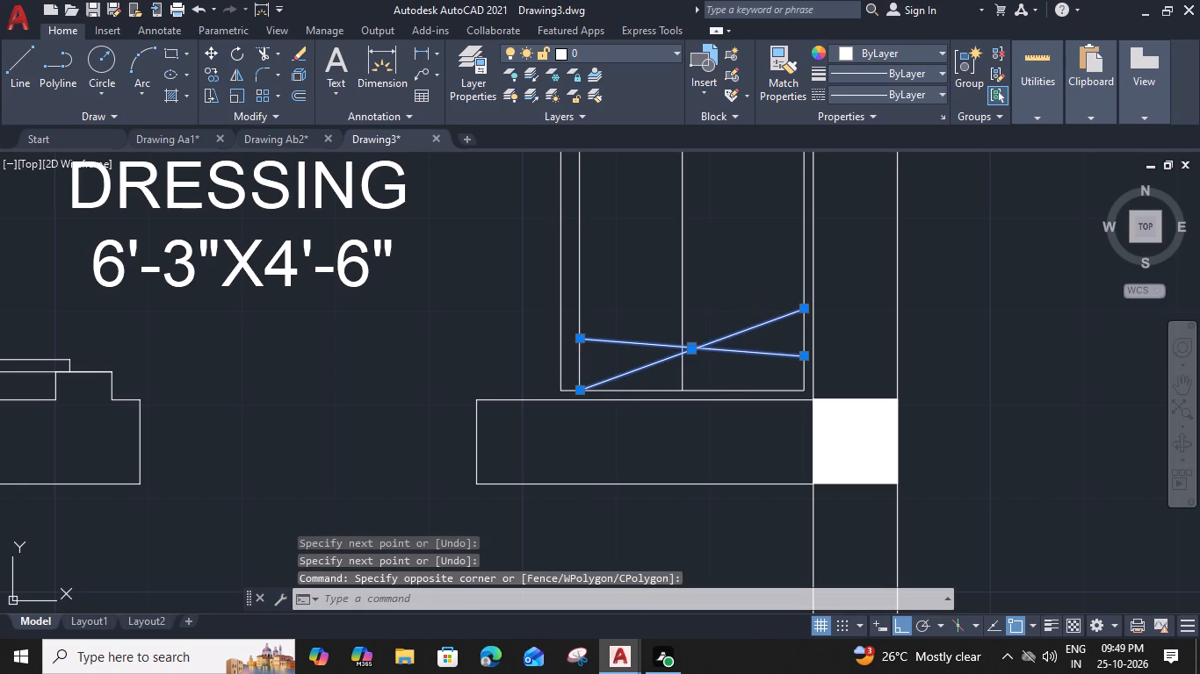
text(O)
key(space)
click(579, 393)
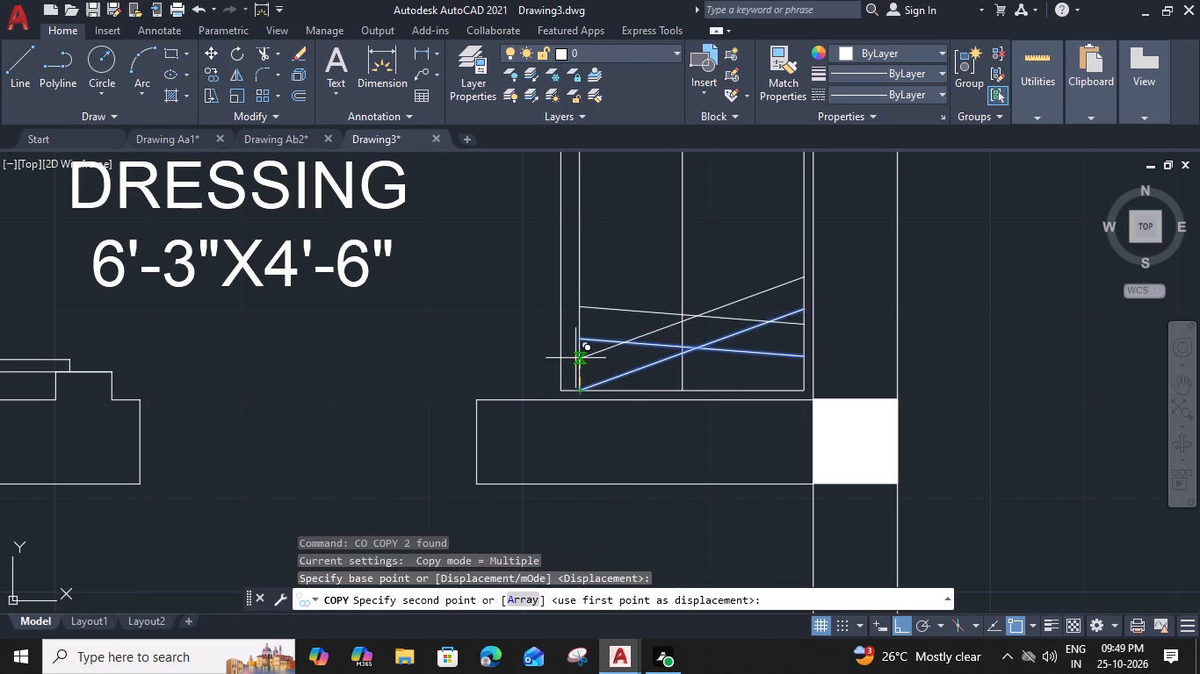
click(580, 341)
click(577, 288)
middle_drag(577, 287, 569, 362)
click(574, 310)
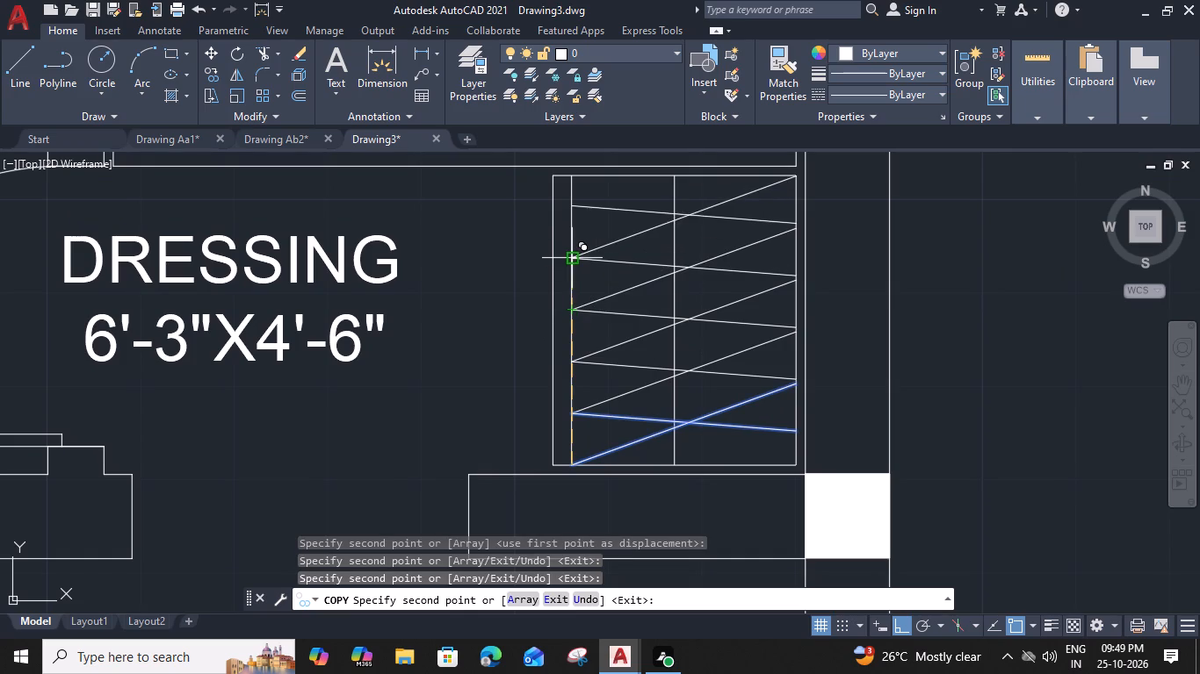
click(574, 257)
click(575, 209)
key(Escape)
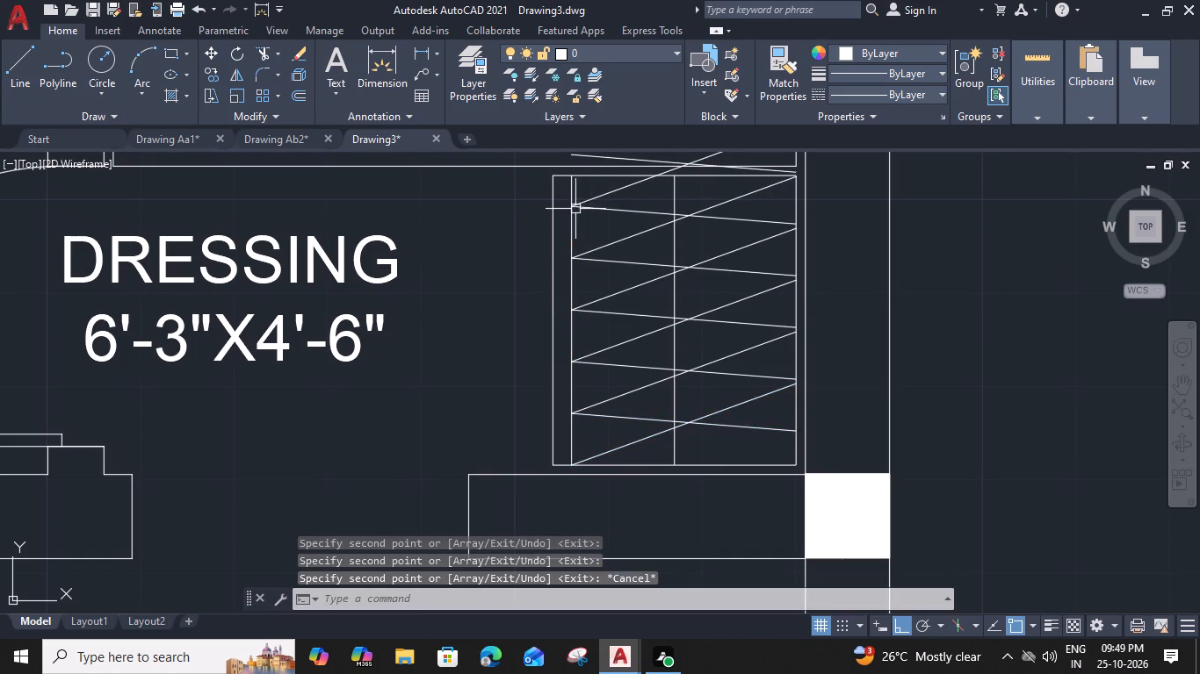
Trim the last copied hanger diagonal where it crosses the gap between the side wardrobe and the top wardrobe.
key(t)
key(r)
key(space)
scroll(683, 140, up, 2)
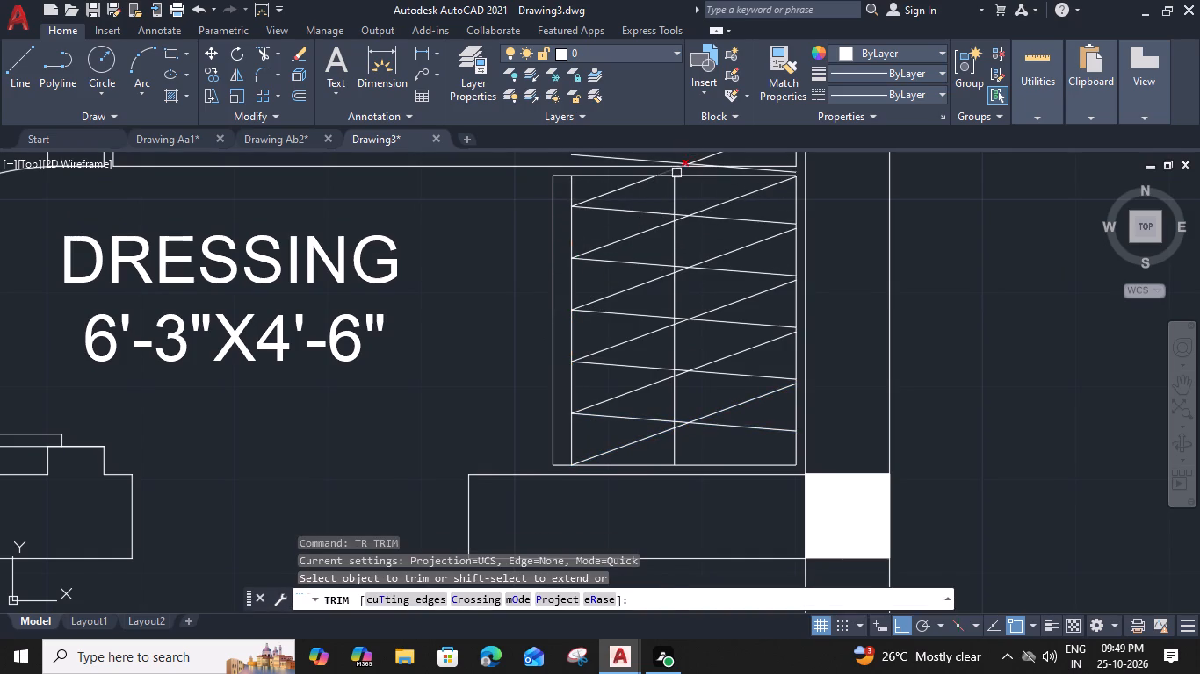
scroll(676, 174, up, 2)
click(668, 168)
key(Escape)
Erase the two leftover hanger line pieces that overlap the top wardrobe above the side wardrobe.
middle_drag(668, 168, 655, 216)
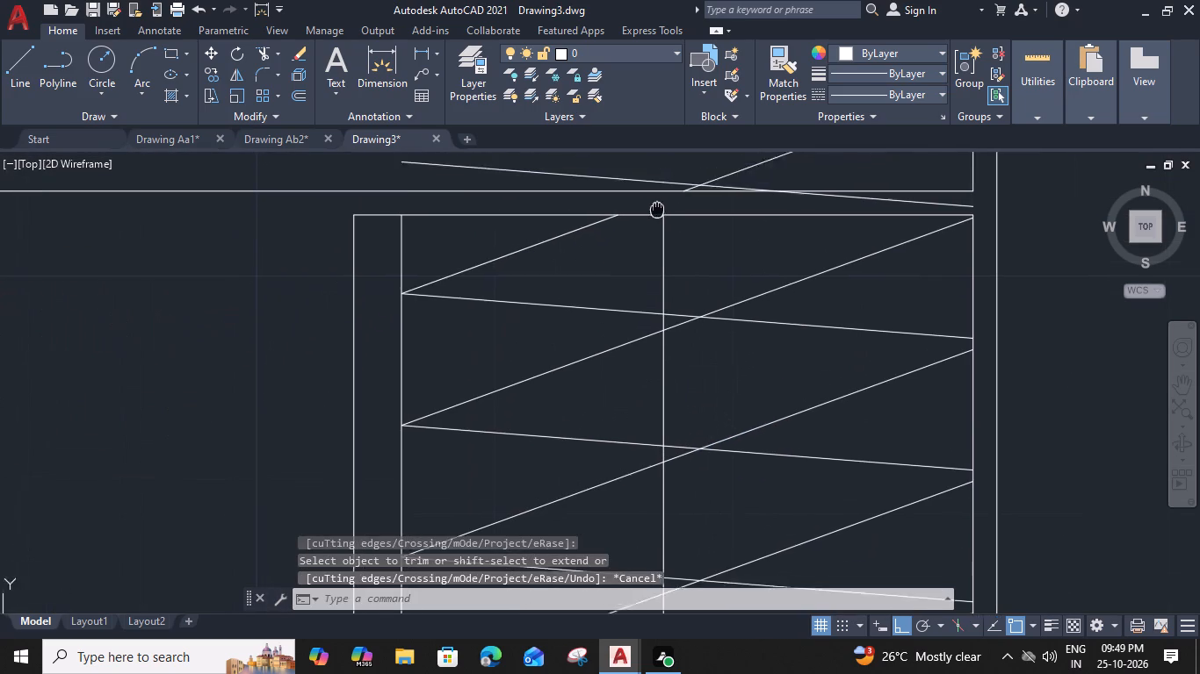
middle_drag(655, 216, 625, 316)
click(692, 284)
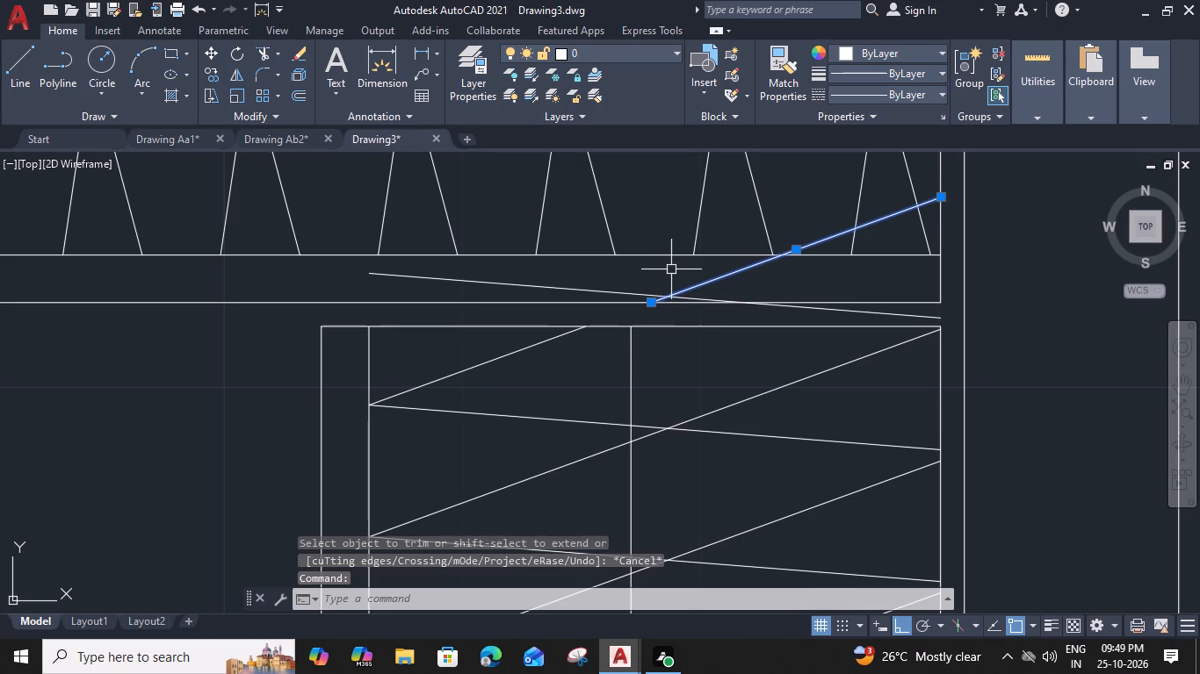
key(Delete)
click(650, 291)
key(Delete)
Look over the floor plan from the finished dressing rooms down to the hall, porch and staircase.
scroll(650, 289, down, 3)
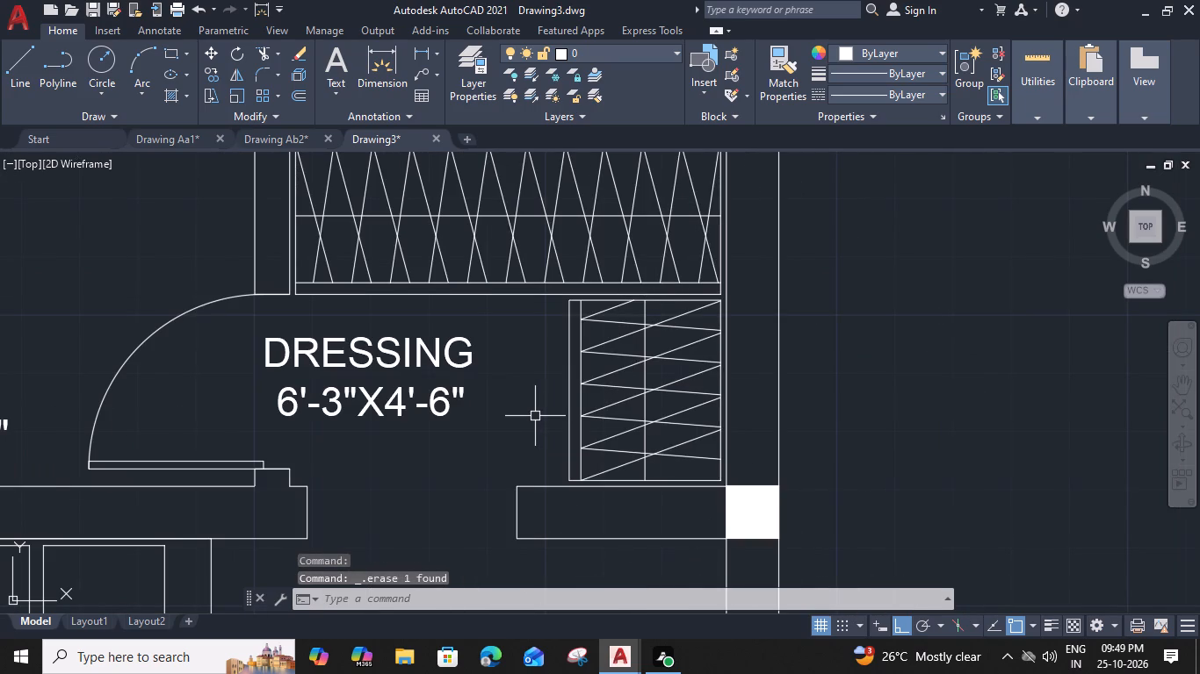
scroll(535, 416, down, 1)
middle_drag(415, 454, 616, 360)
scroll(515, 384, down, 1)
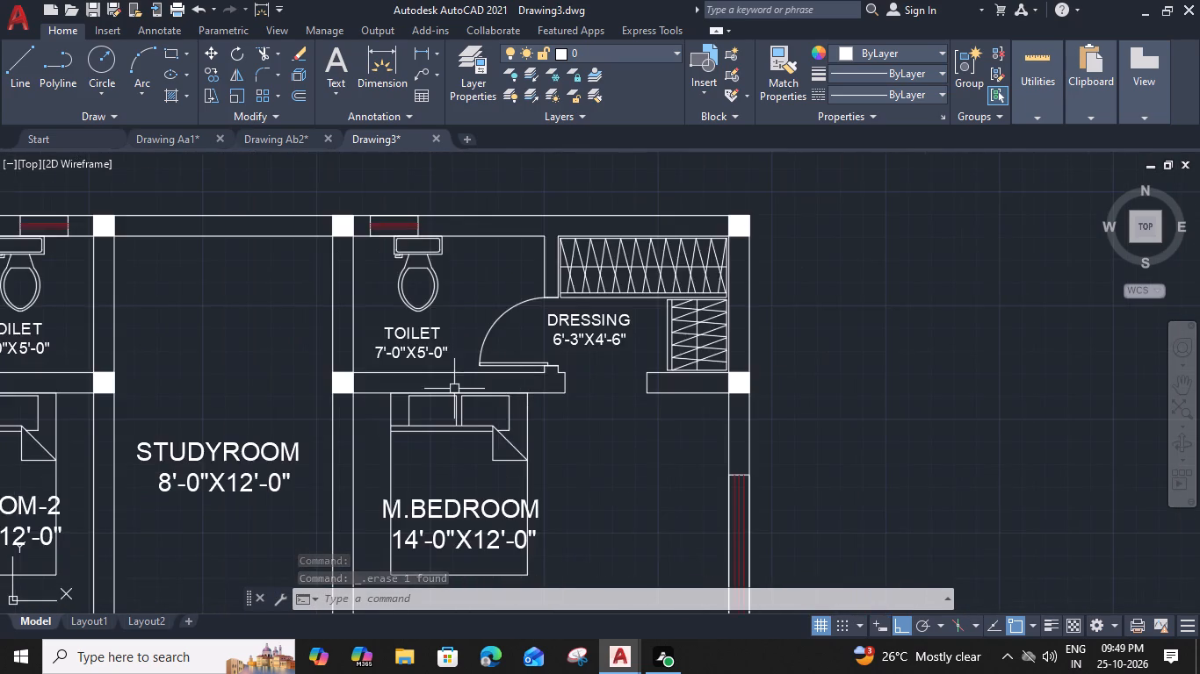
middle_drag(457, 383, 631, 264)
scroll(483, 394, down, 1)
middle_drag(425, 411, 462, 407)
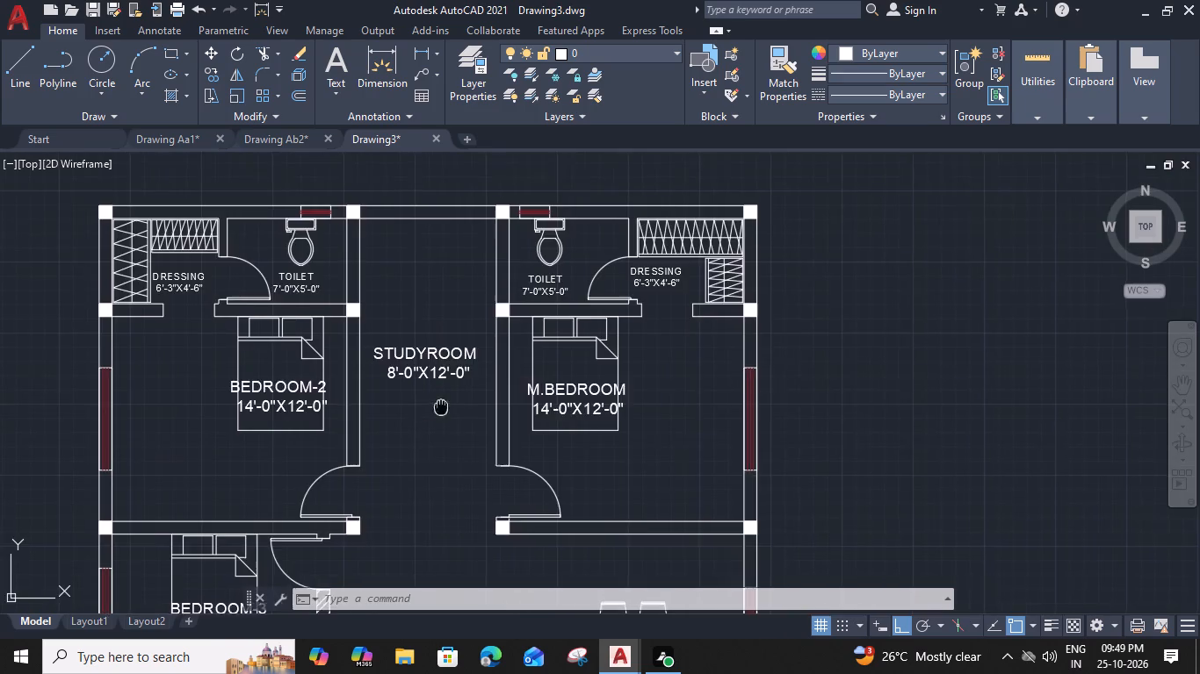
middle_drag(462, 407, 606, 398)
scroll(589, 464, down, 1)
middle_drag(588, 460, 584, 348)
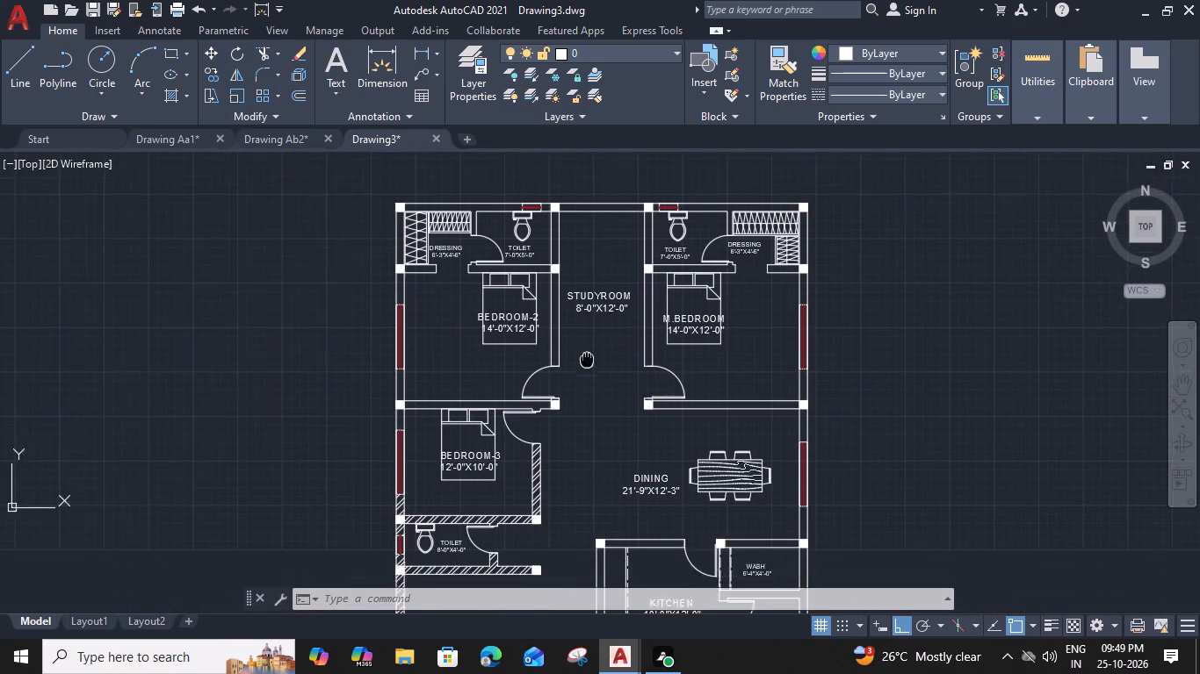
middle_drag(584, 348, 578, 321)
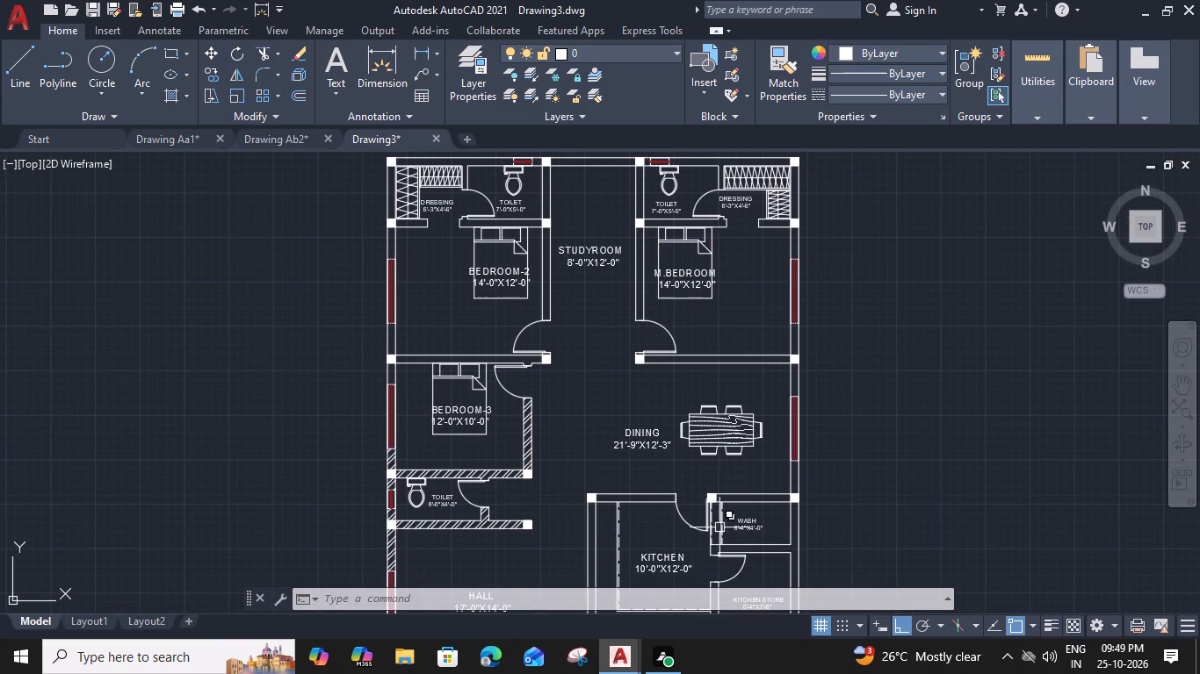
middle_drag(712, 460, 717, 334)
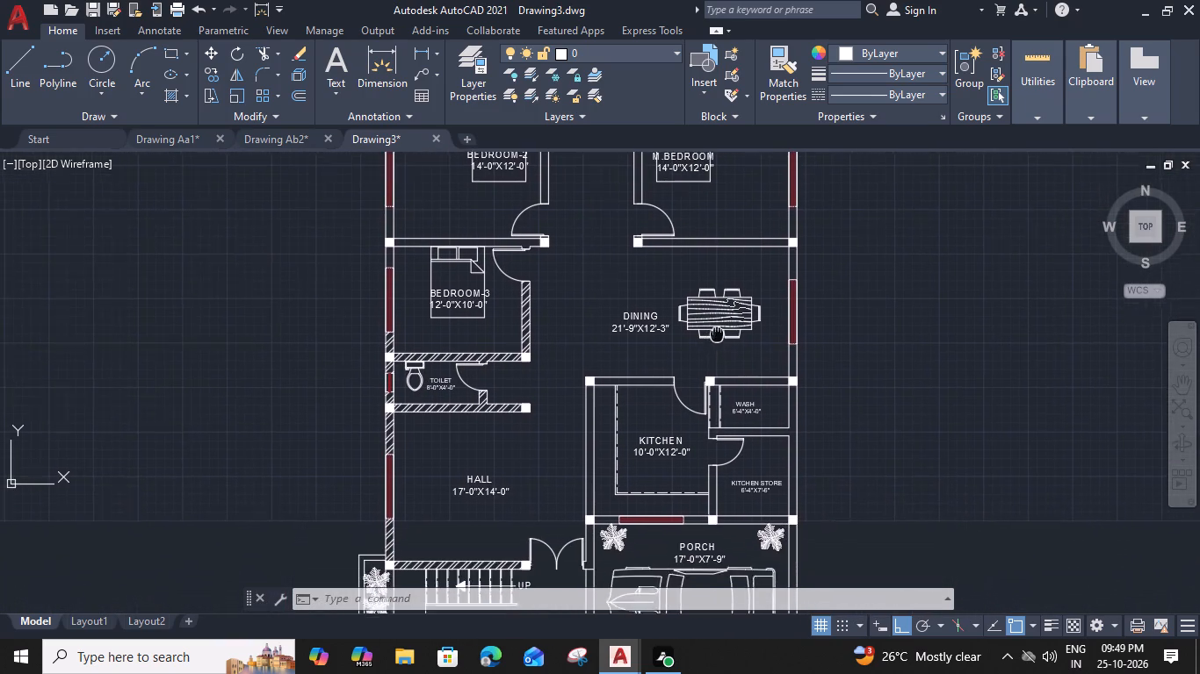
middle_drag(717, 334, 728, 255)
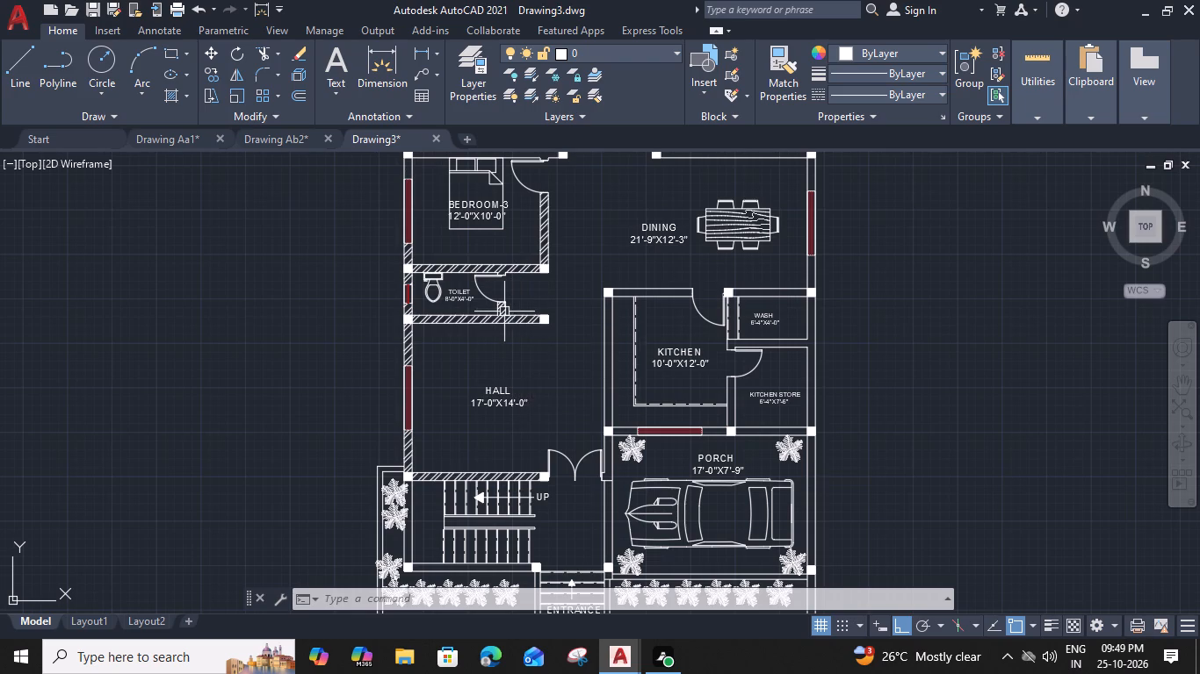
Insert the Table - Rectangular Woodgrain 60 x 30 in. block from the Home - Space Planner library beside the staircase.
key(ctrl+2)
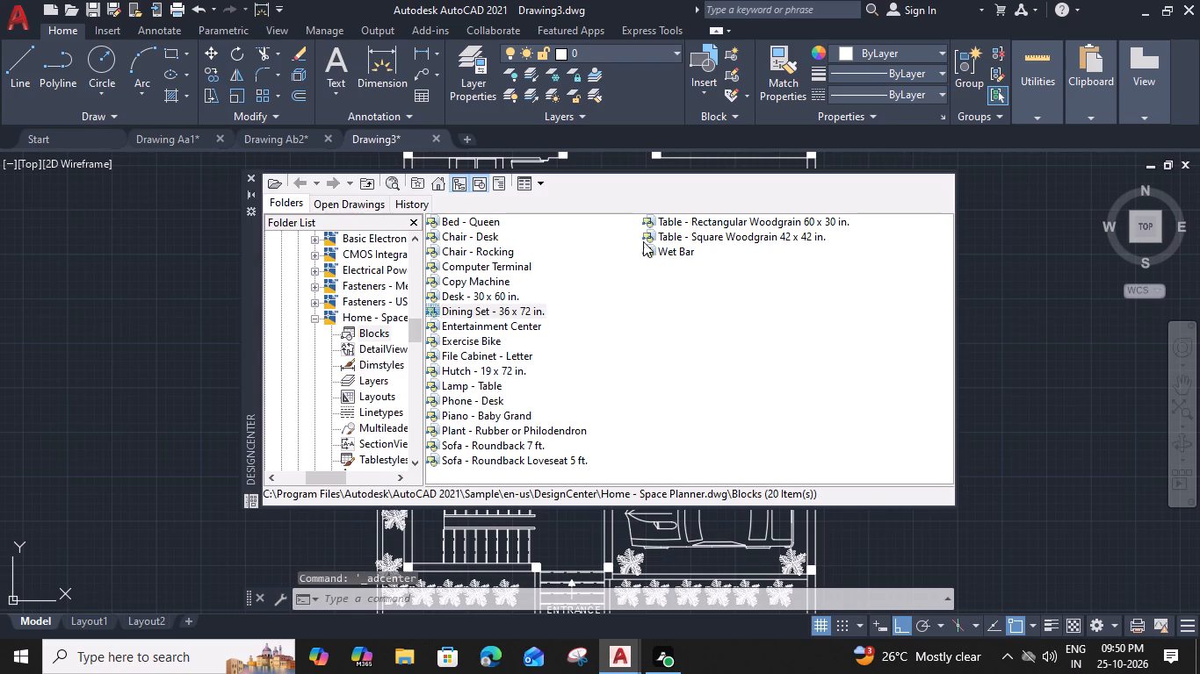
drag(664, 220, 562, 528)
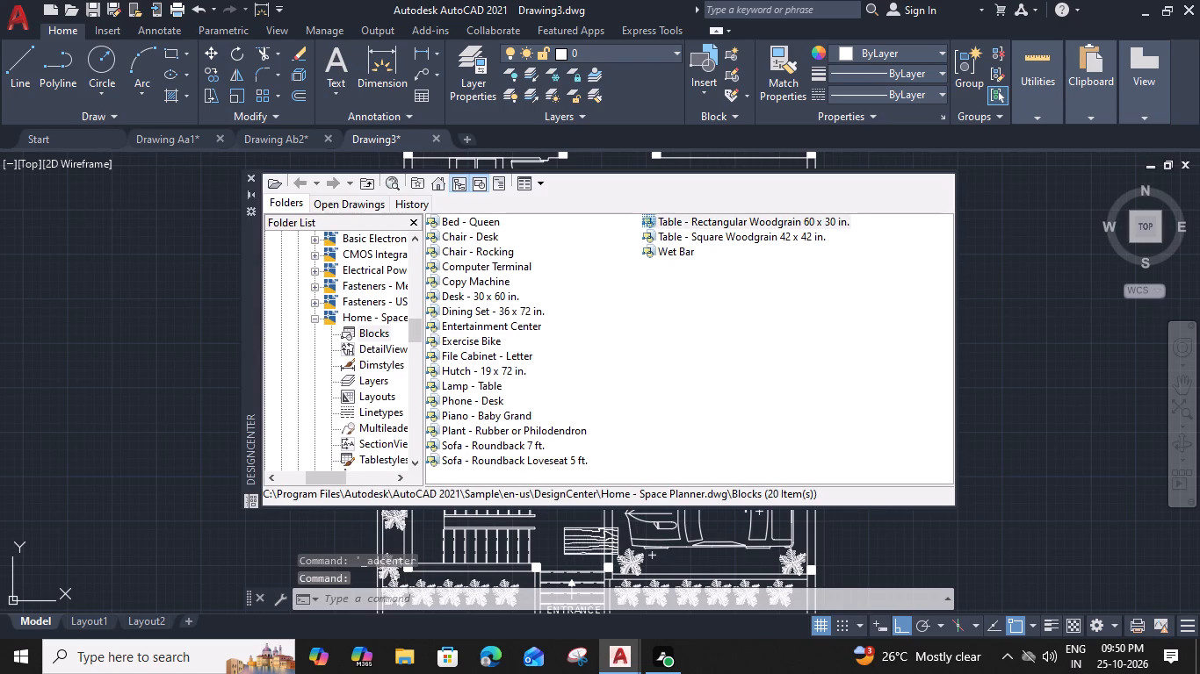
drag(562, 528, 541, 517)
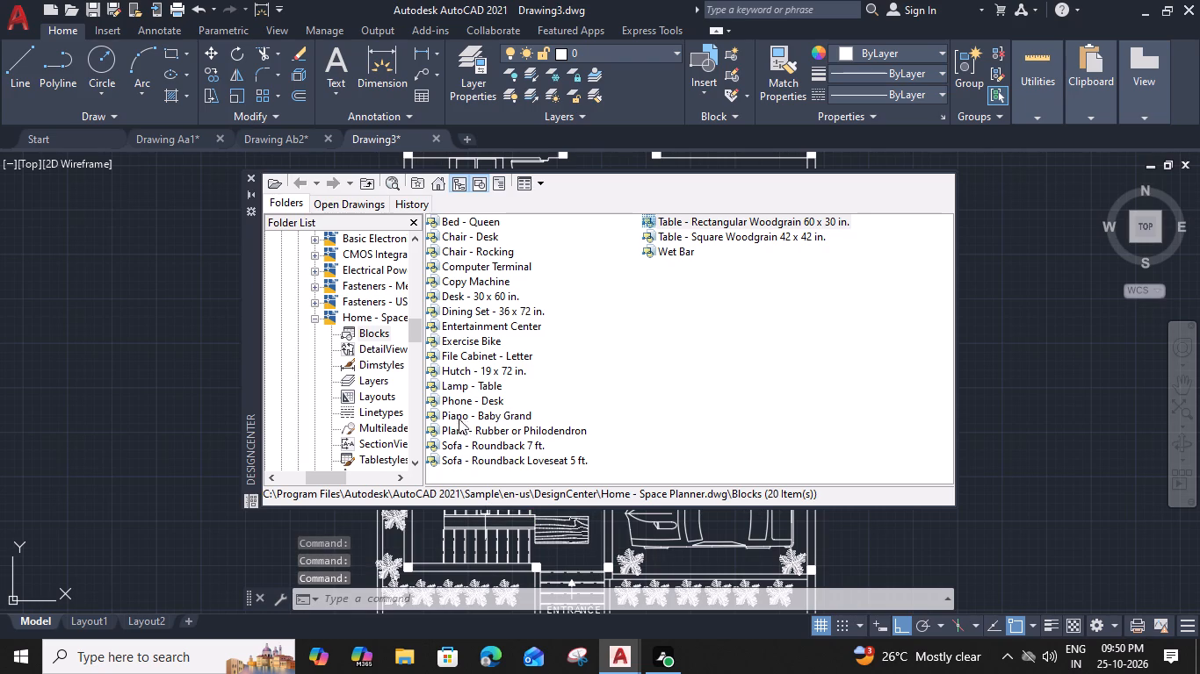
drag(458, 399, 539, 505)
drag(539, 505, 616, 363)
Insert the Sofa - Roundback 7 ft. block from the same library over the staircase and close the library.
scroll(484, 461, up, 1)
drag(433, 448, 439, 528)
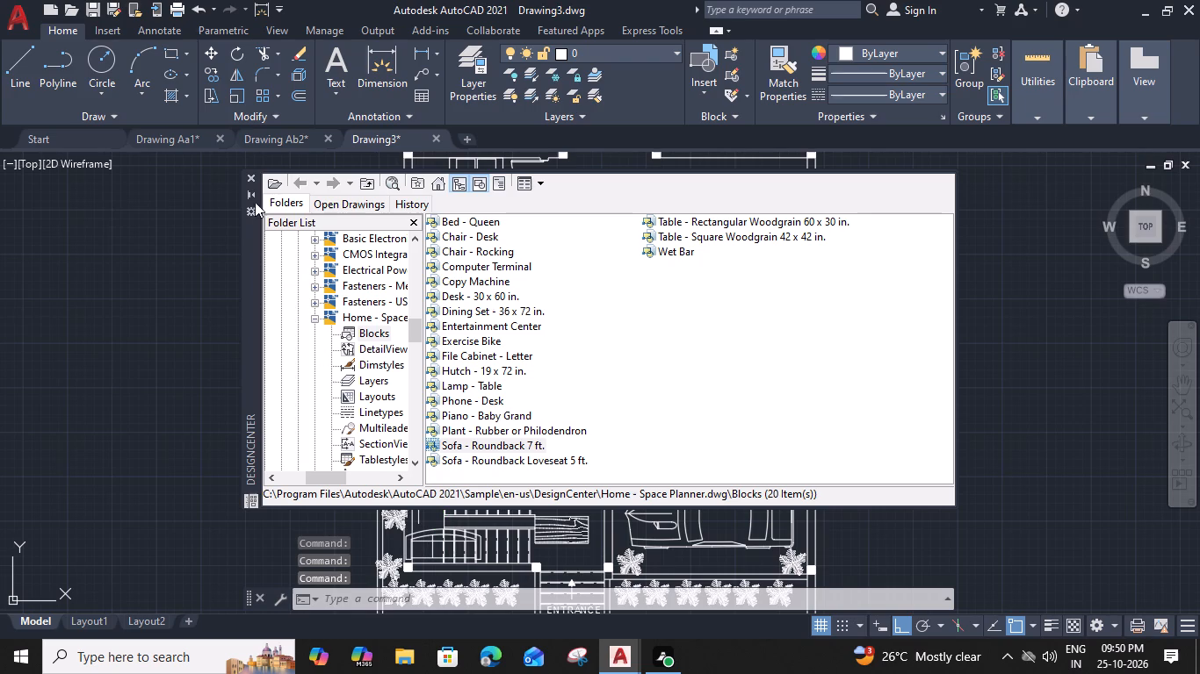
click(247, 179)
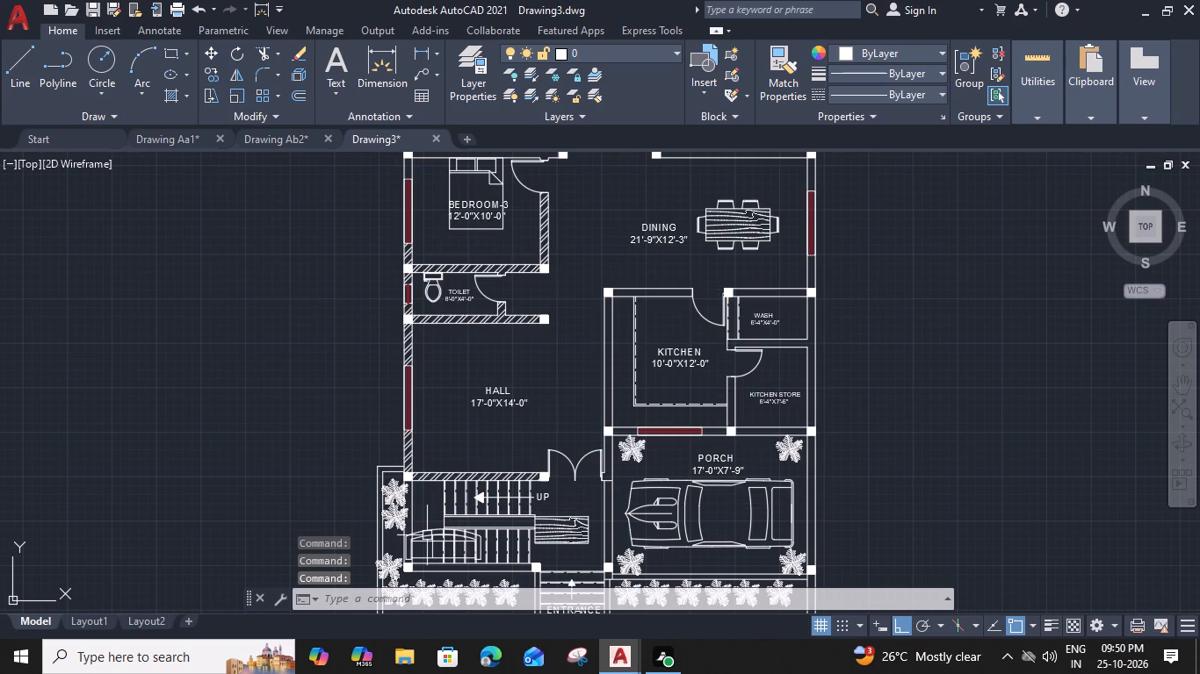
Move the sofa from the staircase up into the hall and shift it sideways clear of the window wall.
click(427, 535)
key(m)
key(space)
scroll(432, 544, up, 1)
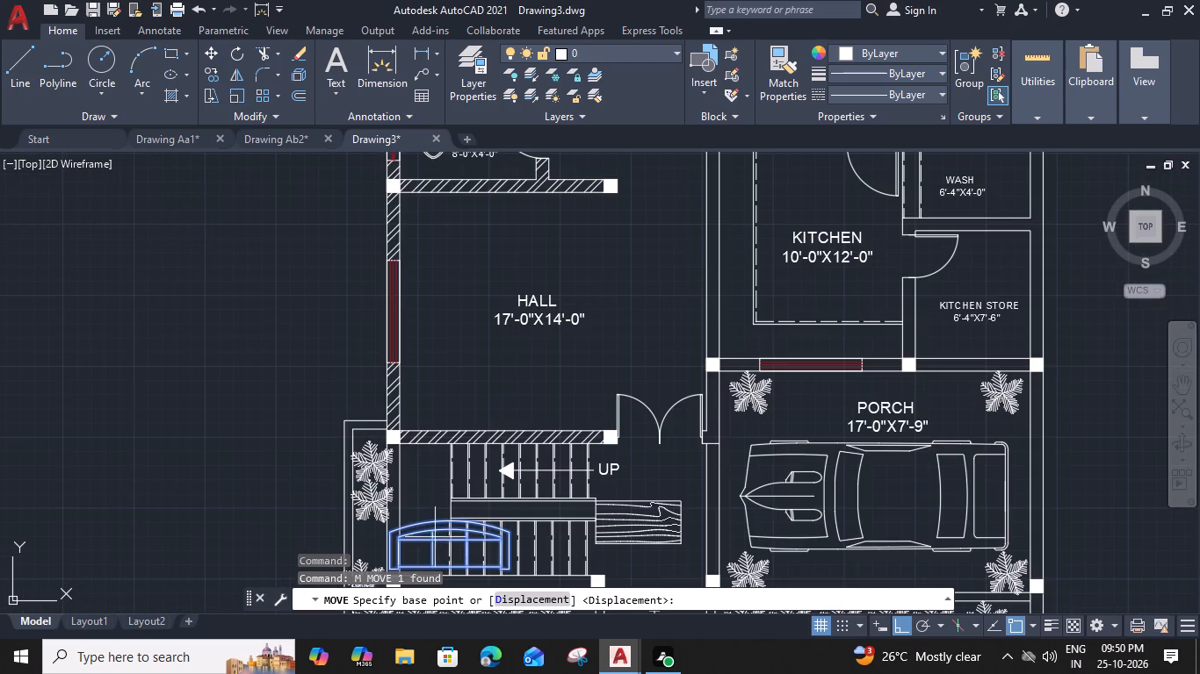
click(446, 520)
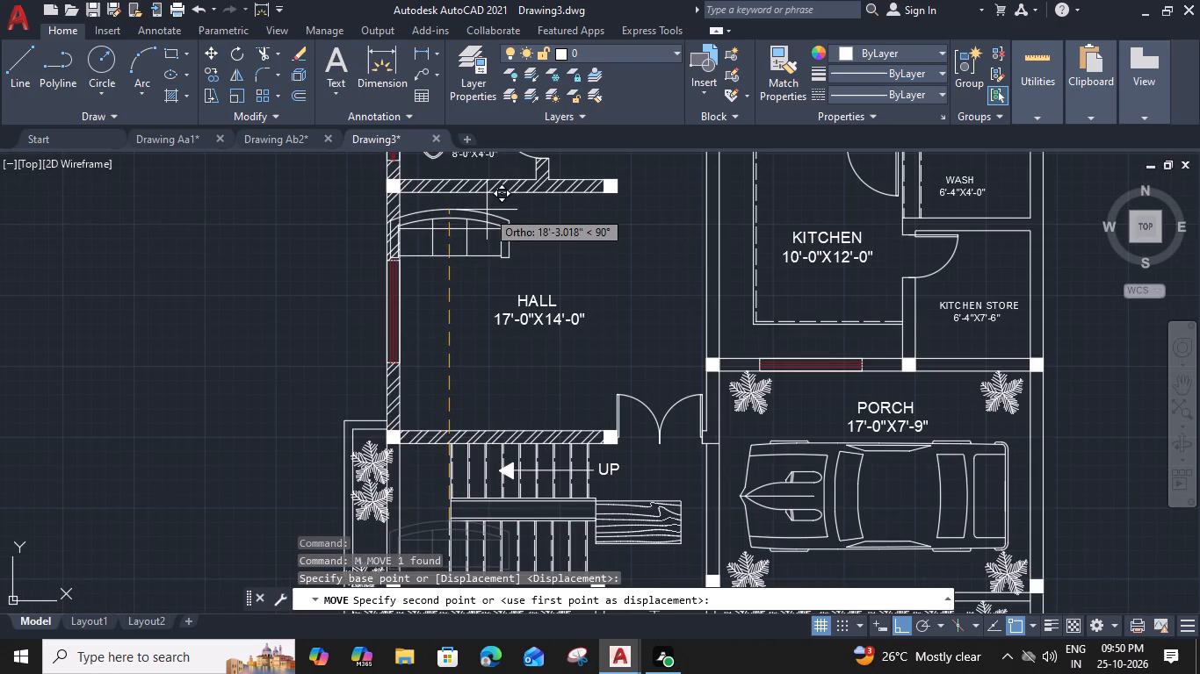
click(487, 210)
click(504, 233)
text(M)
key(space)
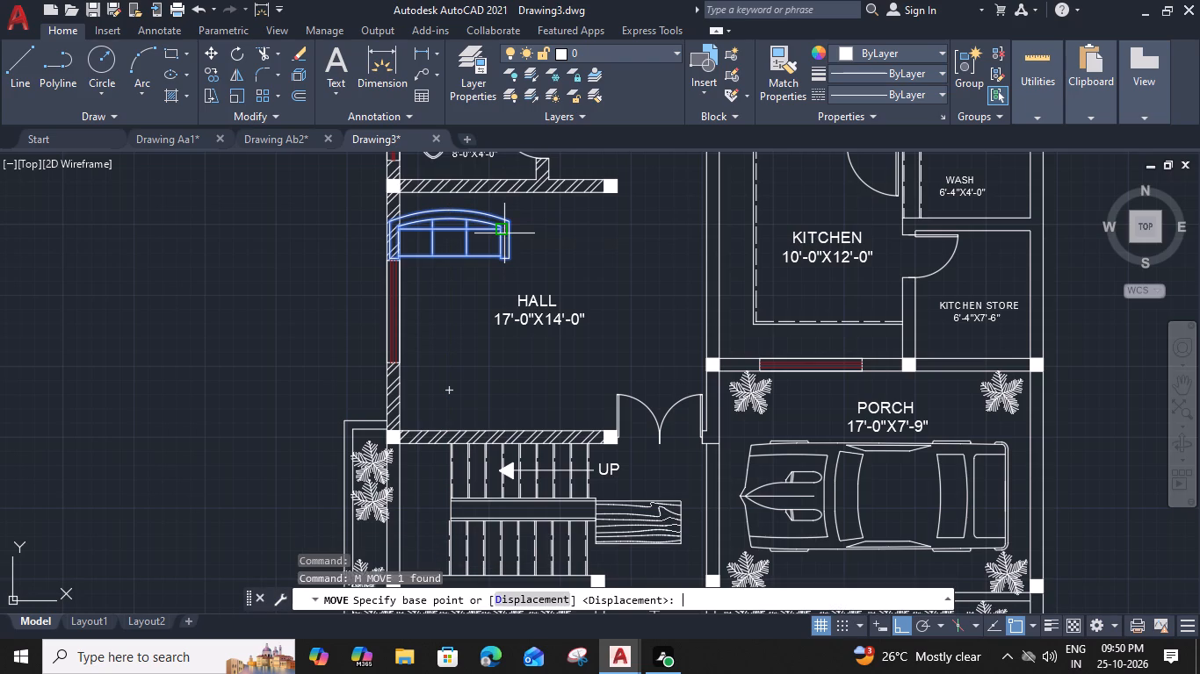
click(510, 225)
click(560, 223)
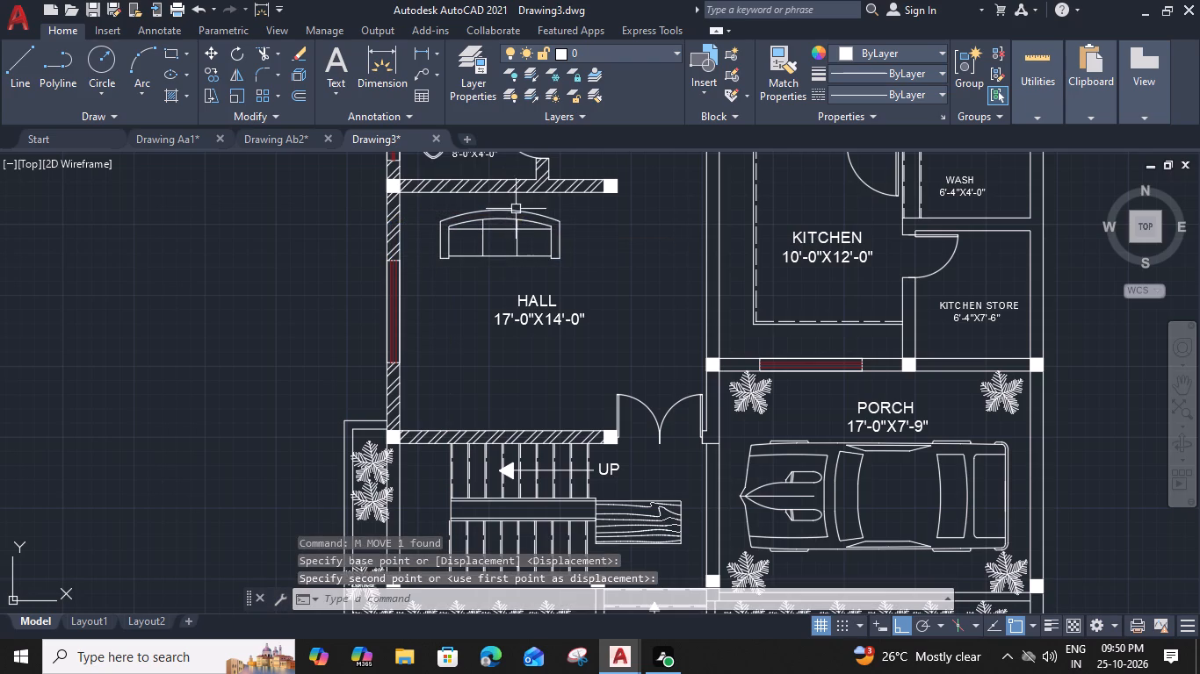
Move the sofa so the middle of its curved back touches the hall's wall below the toilet.
click(504, 208)
key(m)
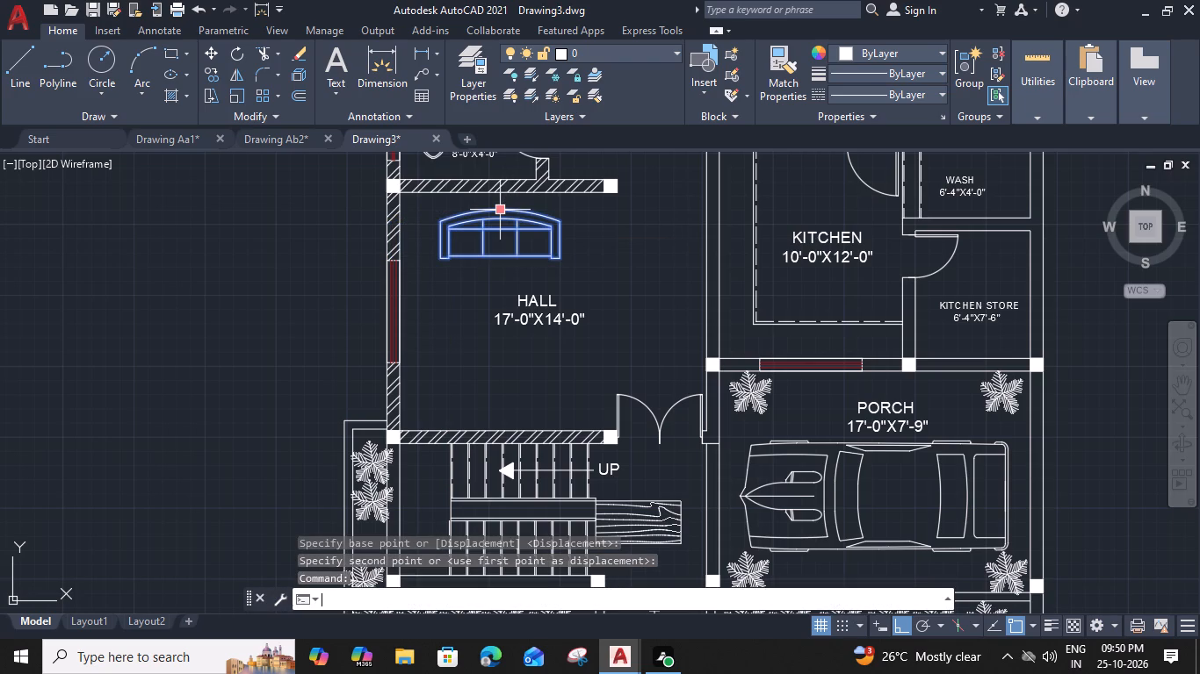
key(space)
click(501, 206)
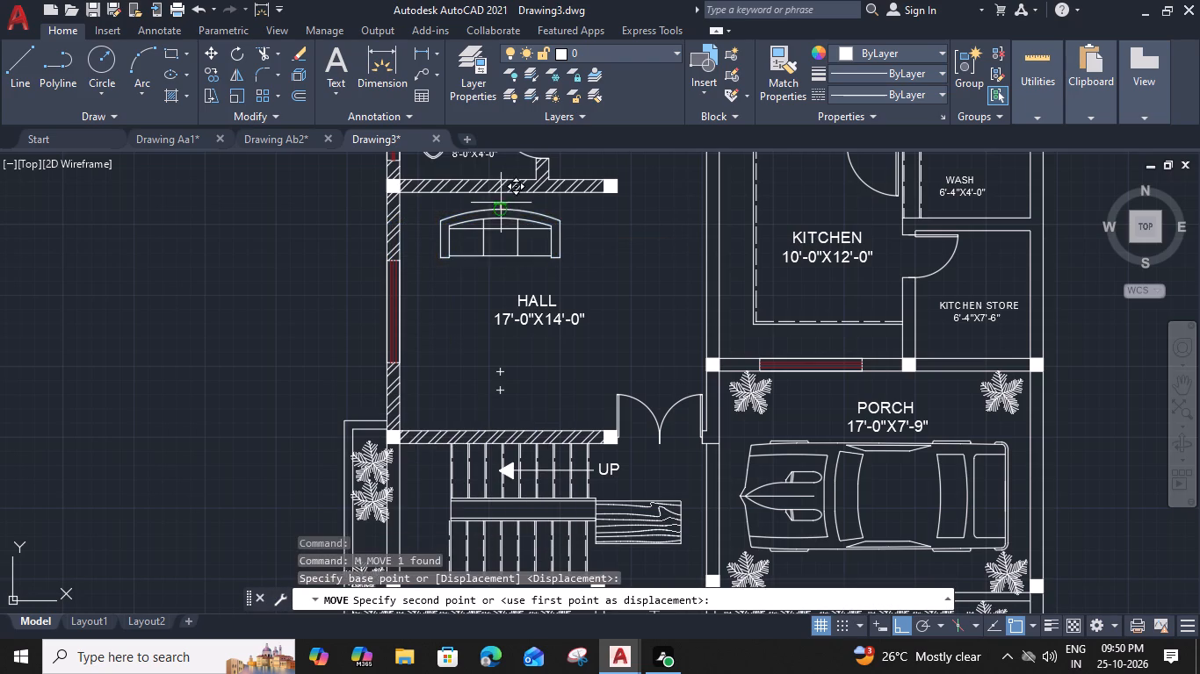
scroll(501, 197, up, 2)
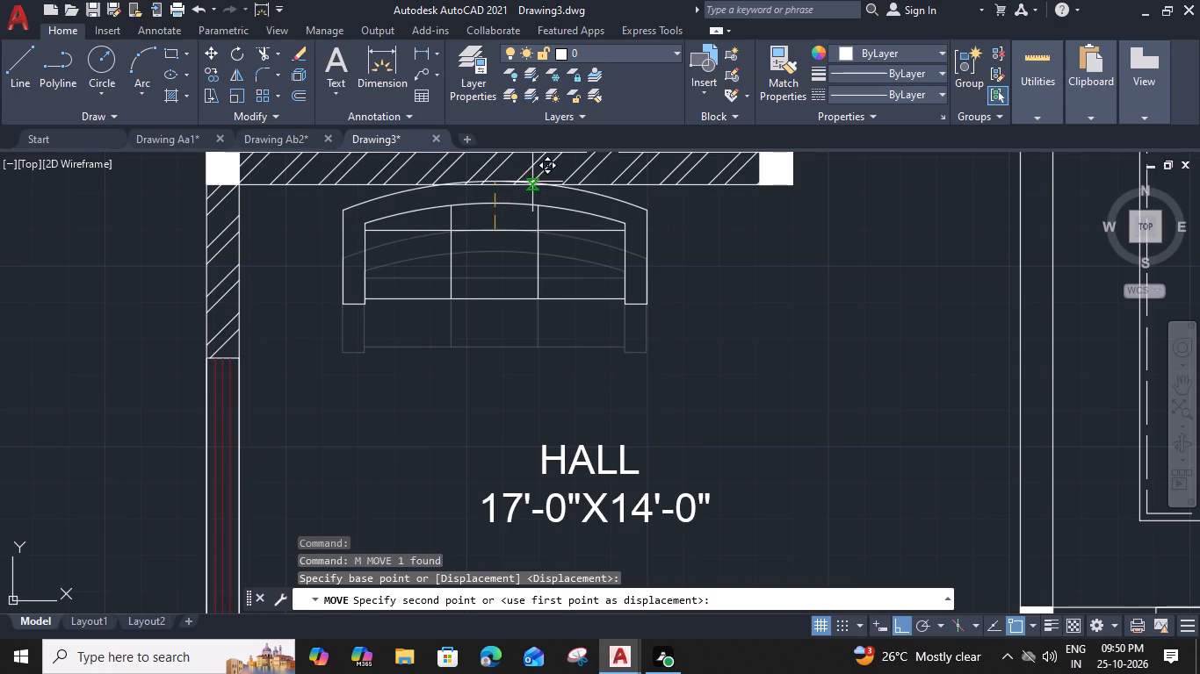
click(517, 183)
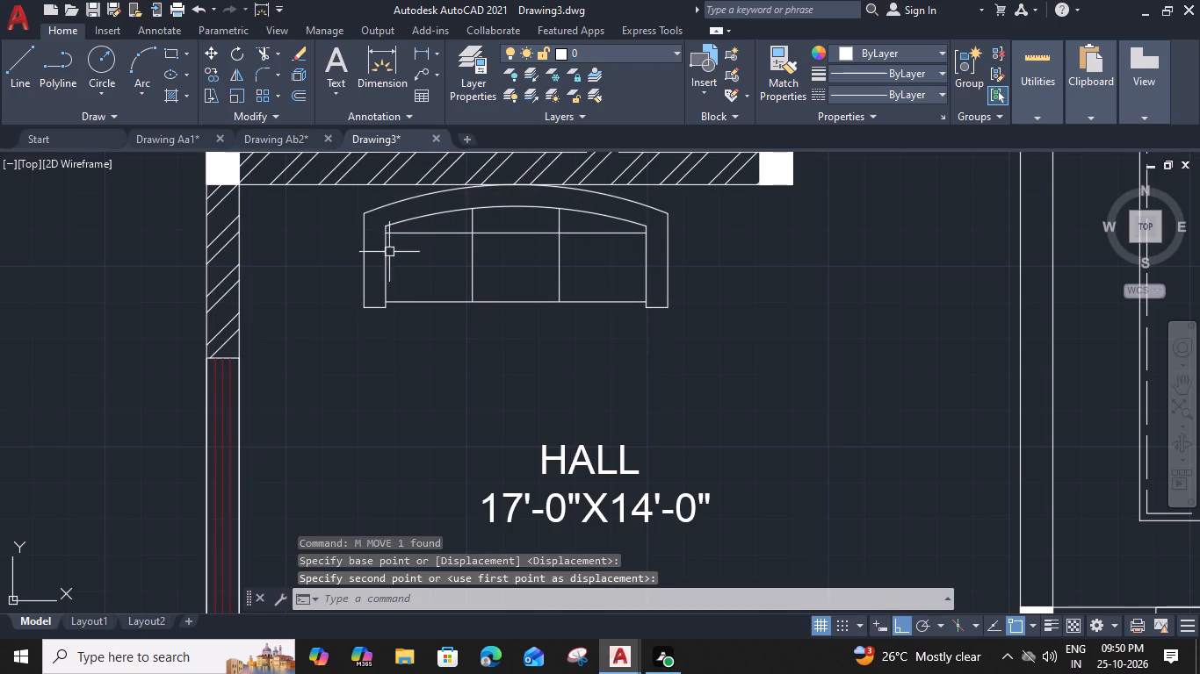
Copy the sofa straight down into the middle of the hall, over the room label.
drag(389, 252, 386, 262)
text(CO)
key(space)
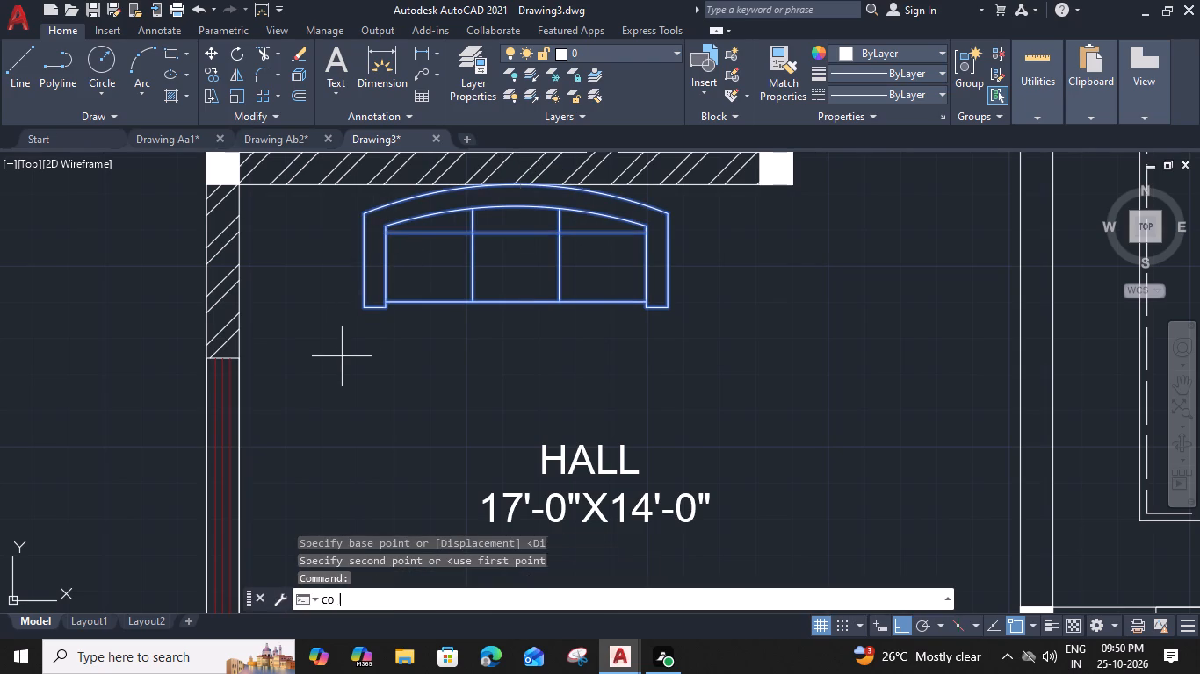
drag(512, 184, 513, 196)
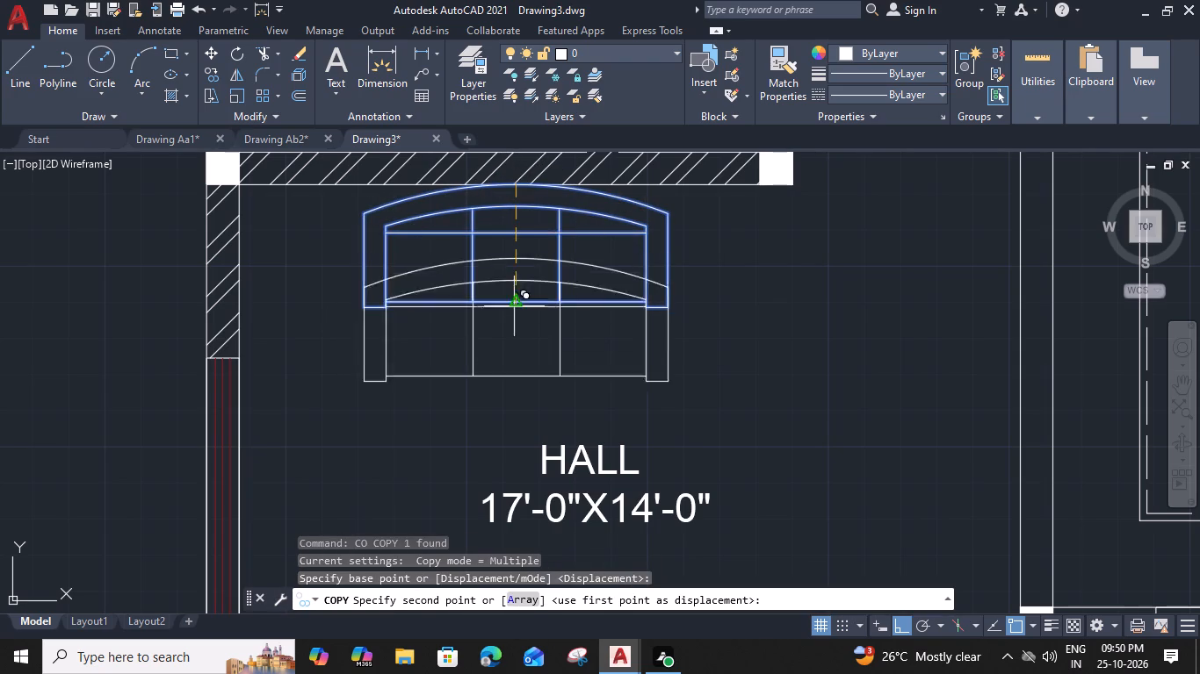
click(516, 397)
key(Escape)
Rotate the copied sofa 90° about its lower-left corner so its curved back faces the window wall.
click(516, 398)
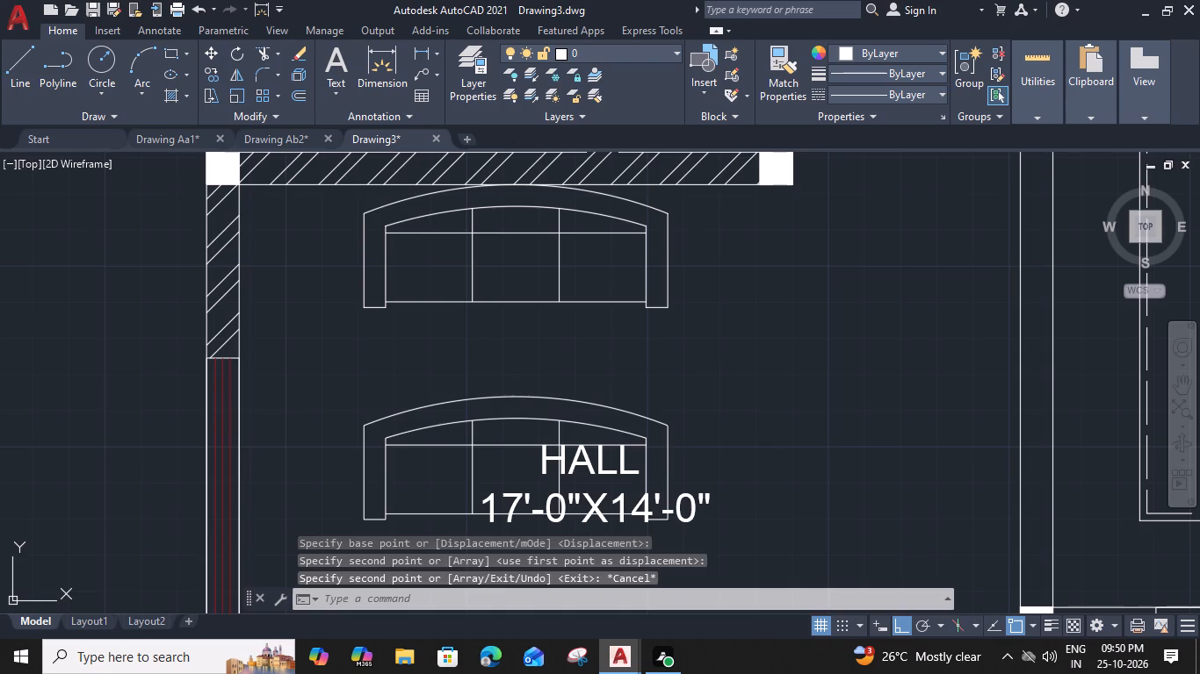
key(r)
text(O)
key(space)
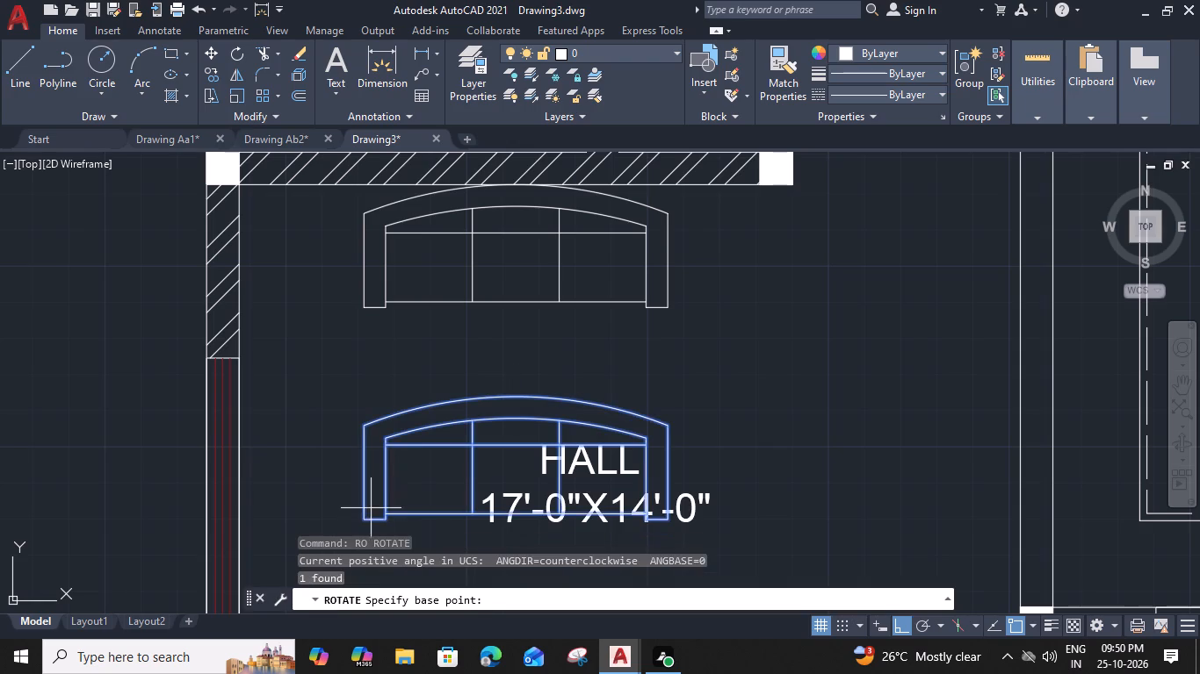
click(364, 522)
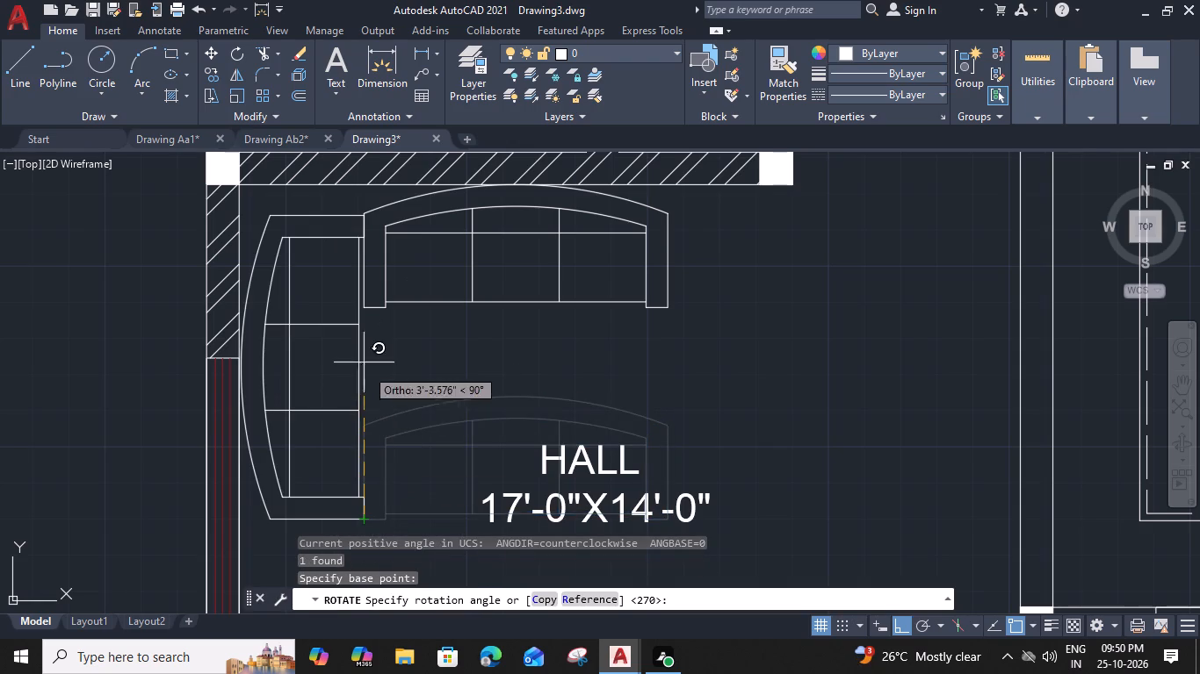
scroll(361, 194, up, 2)
click(368, 245)
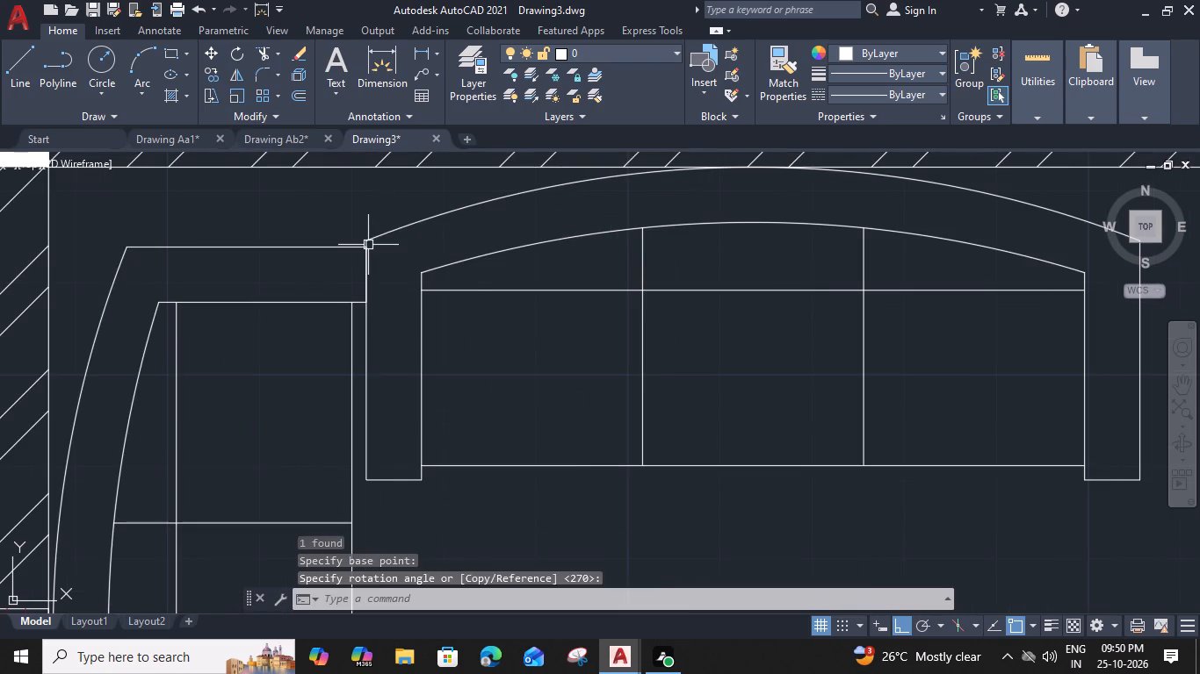
Move the rotated sofa down along the wall so its back is centred on the hall window.
scroll(368, 282, down, 3)
middle_drag(404, 450, 447, 348)
click(394, 373)
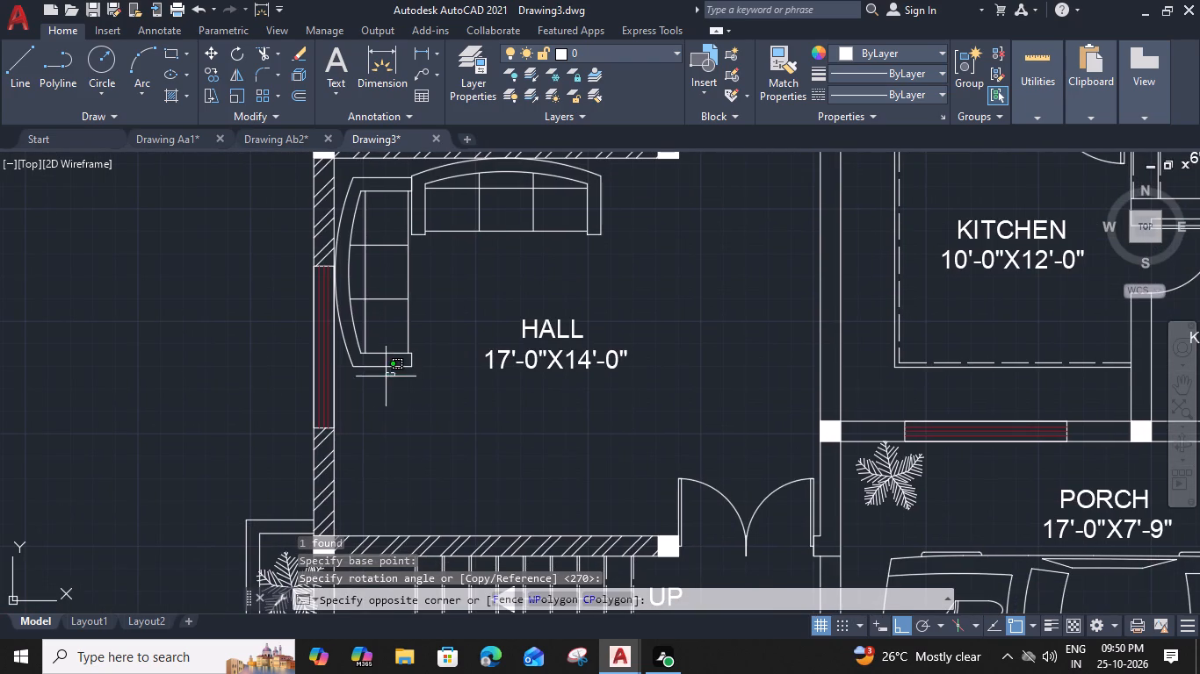
click(362, 348)
text(M)
key(space)
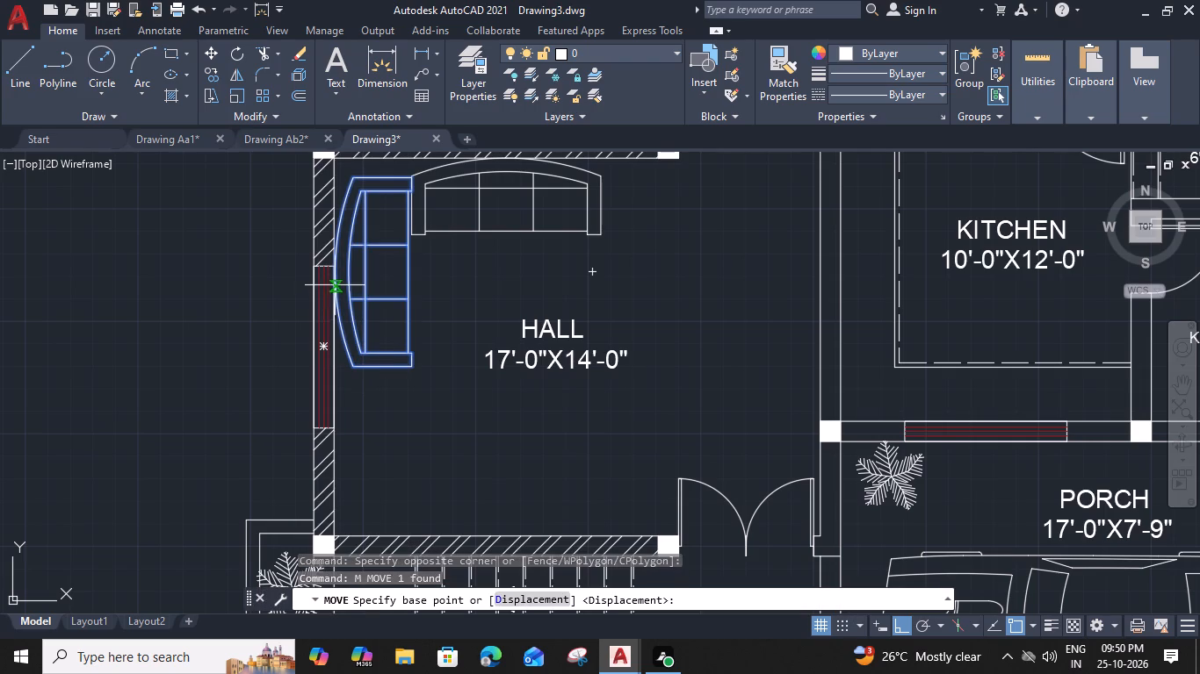
click(334, 275)
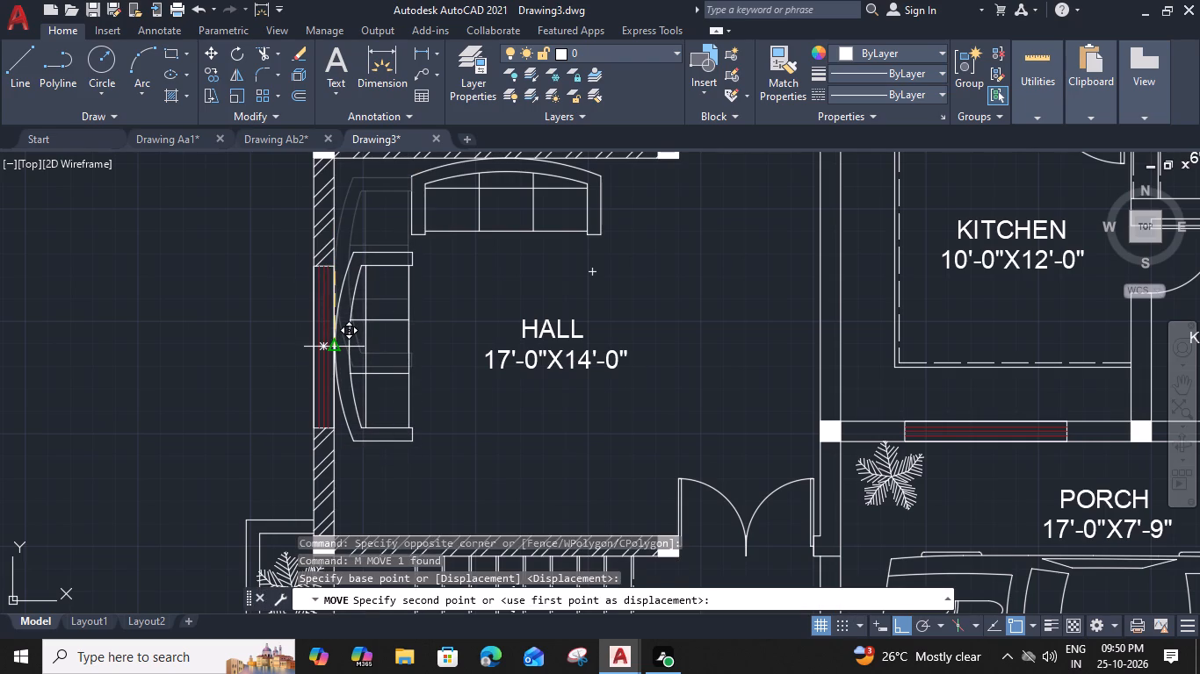
click(336, 349)
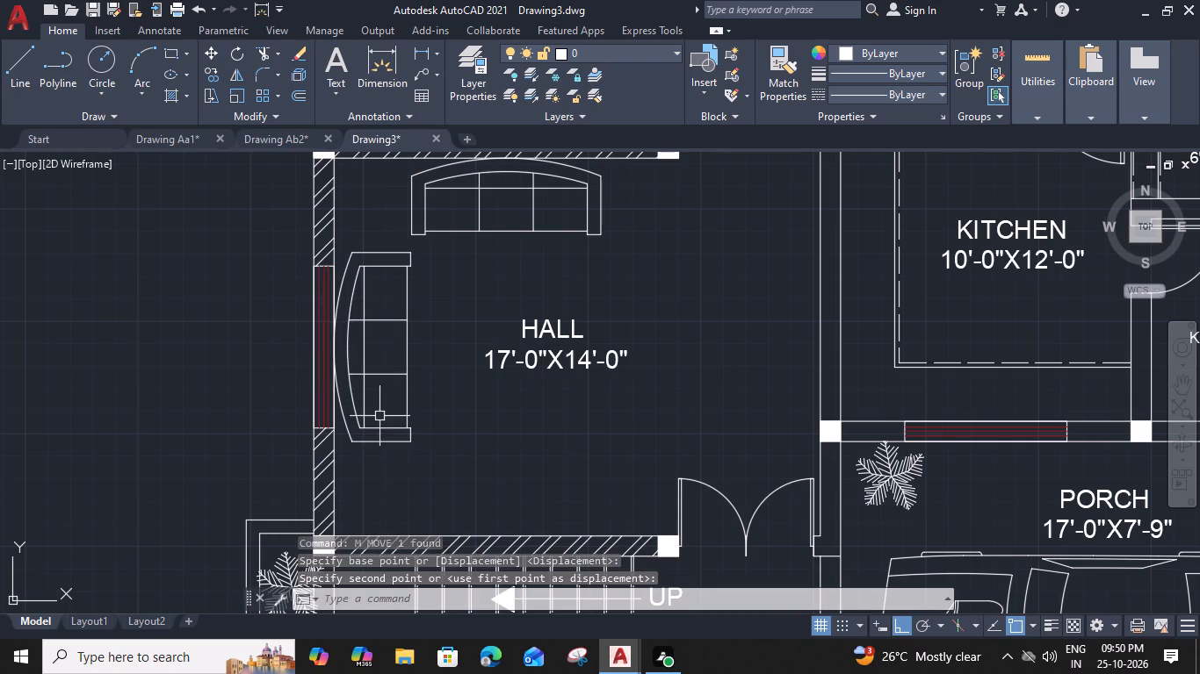
Mirror the sofa below the toilet across a horizontal line through the hall window's midpoint, keeping the original sofa.
drag(659, 204, 613, 215)
click(407, 242)
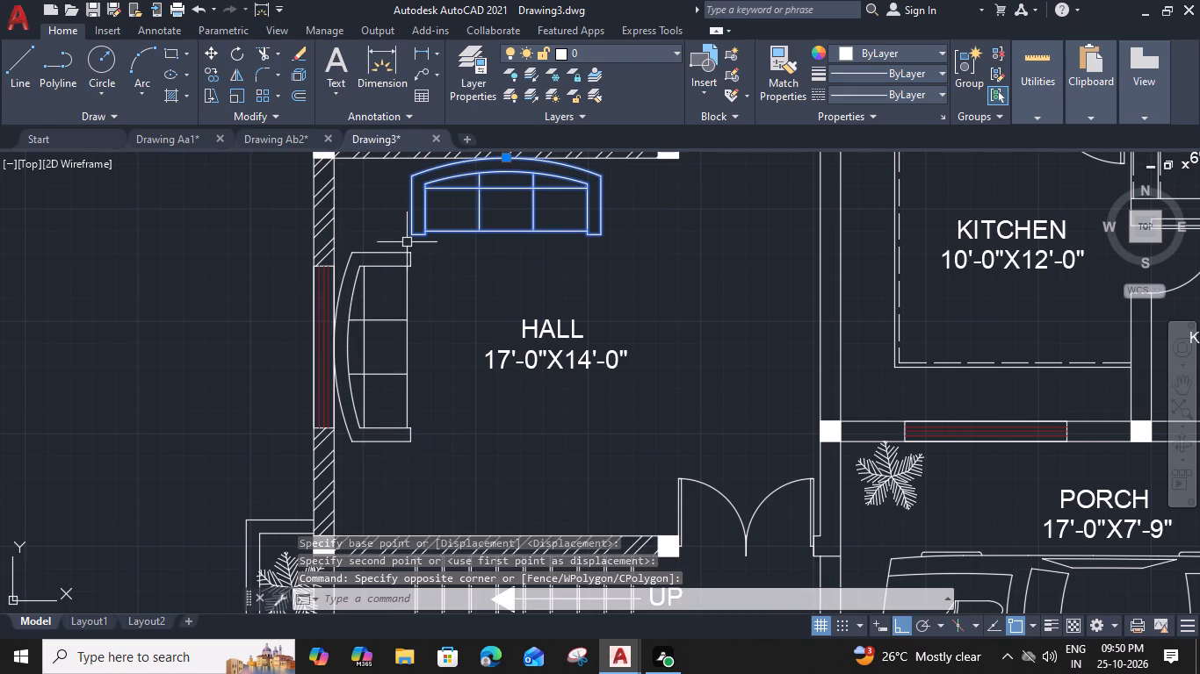
key(m)
text(I)
key(space)
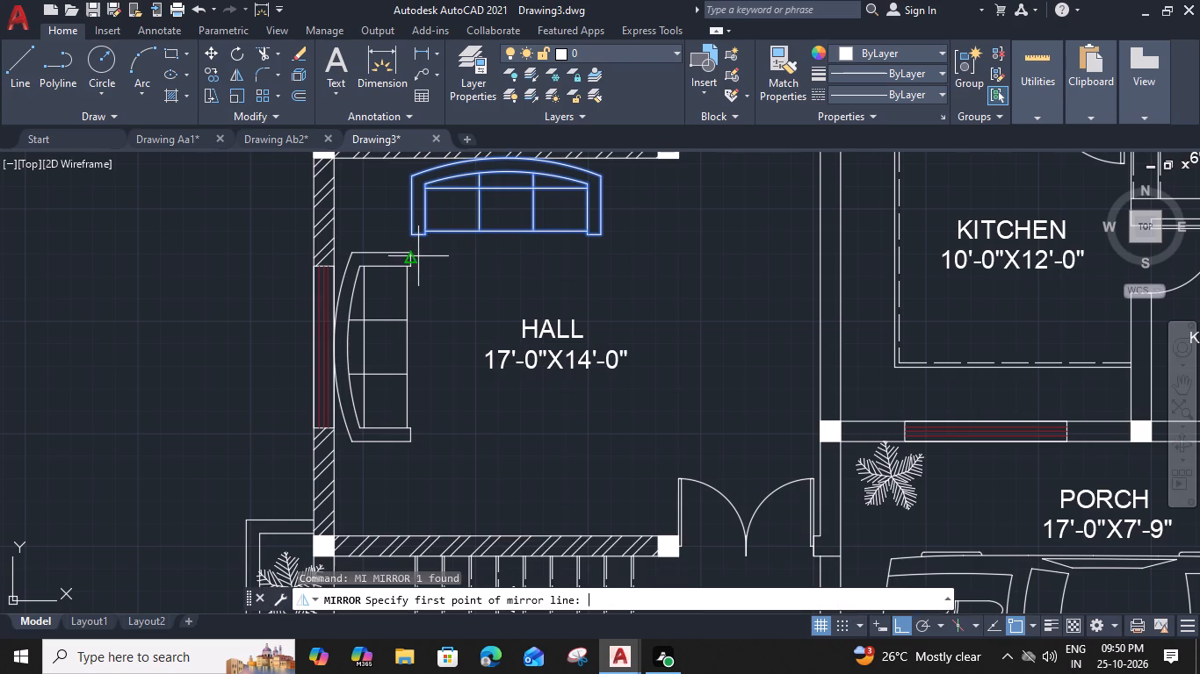
click(336, 350)
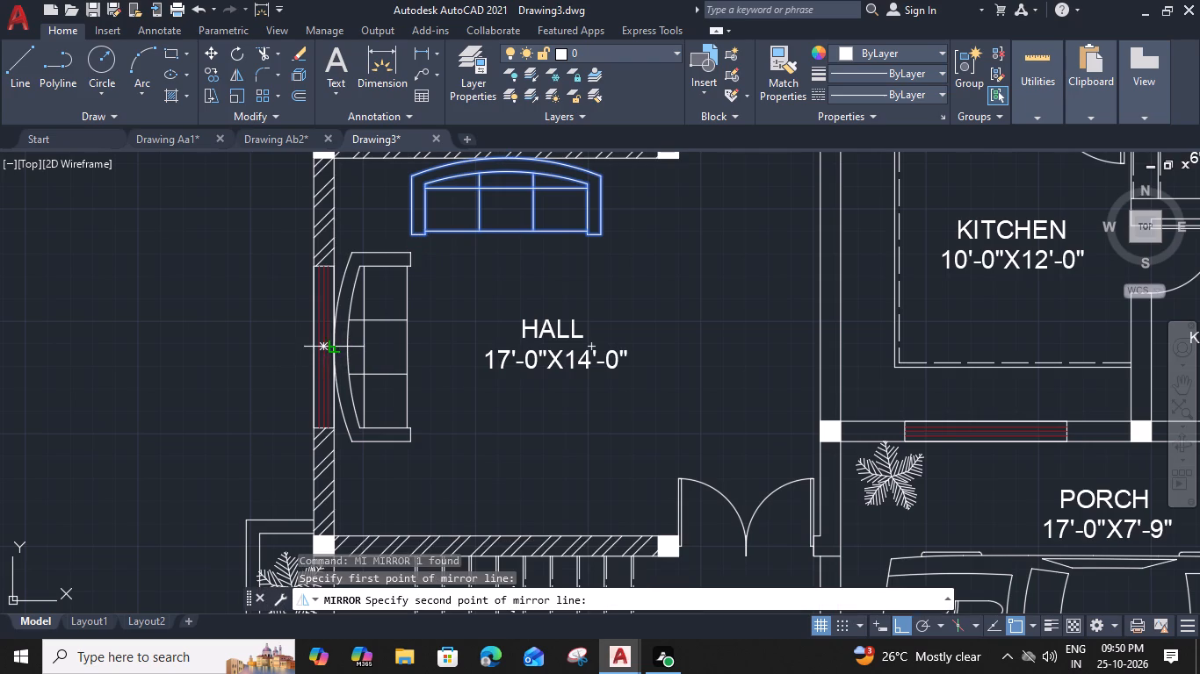
click(821, 345)
middle_drag(679, 410, 700, 337)
click(722, 326)
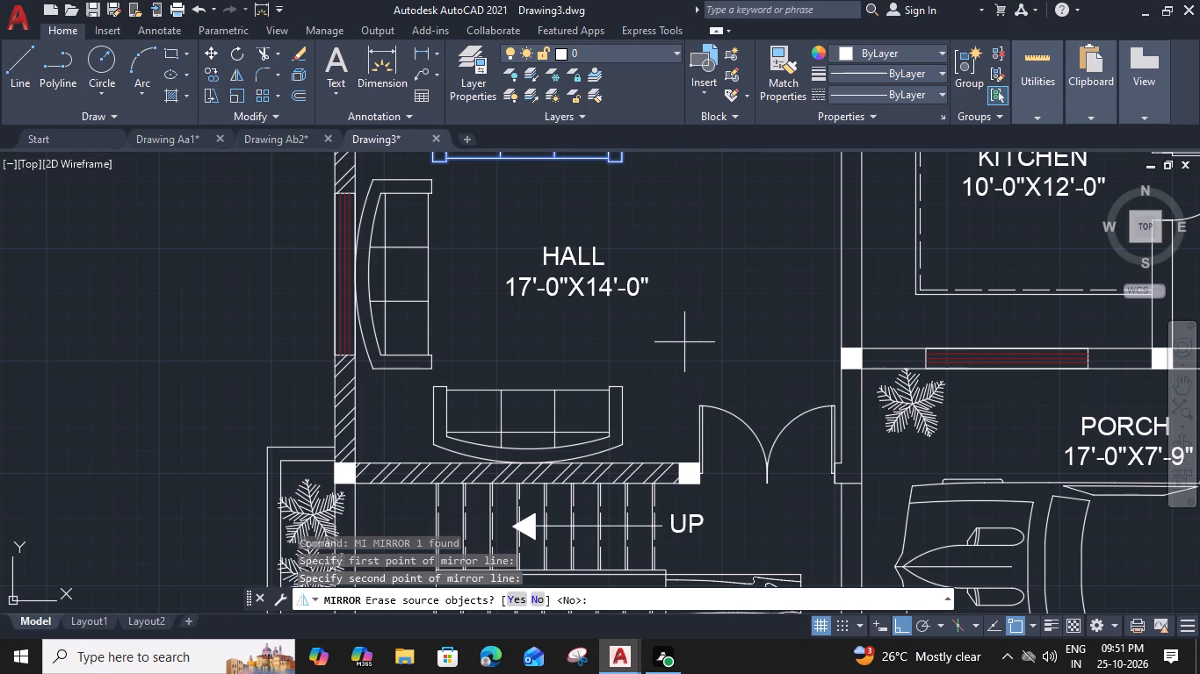
key(space)
Copy the wood-grain table beside the stairs straight up into the hall, between the room label and the kitchen wall.
scroll(684, 342, down, 3)
middle_drag(685, 419, 644, 394)
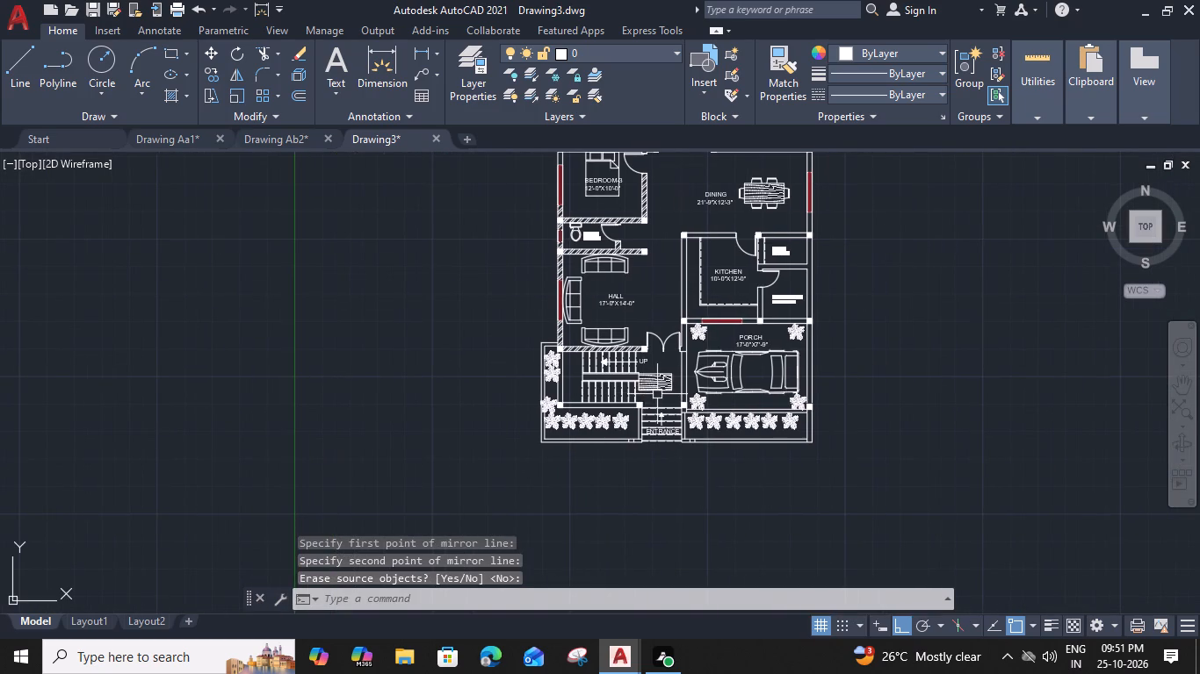
click(658, 381)
text(CO)
key(space)
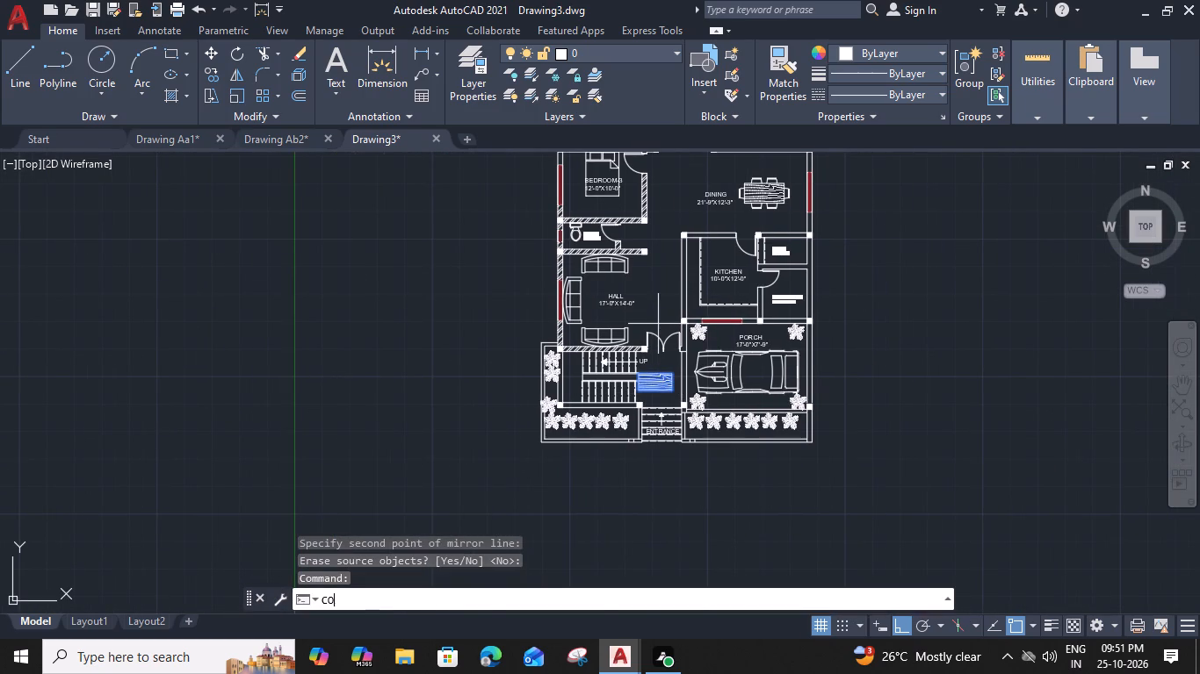
scroll(682, 371, up, 2)
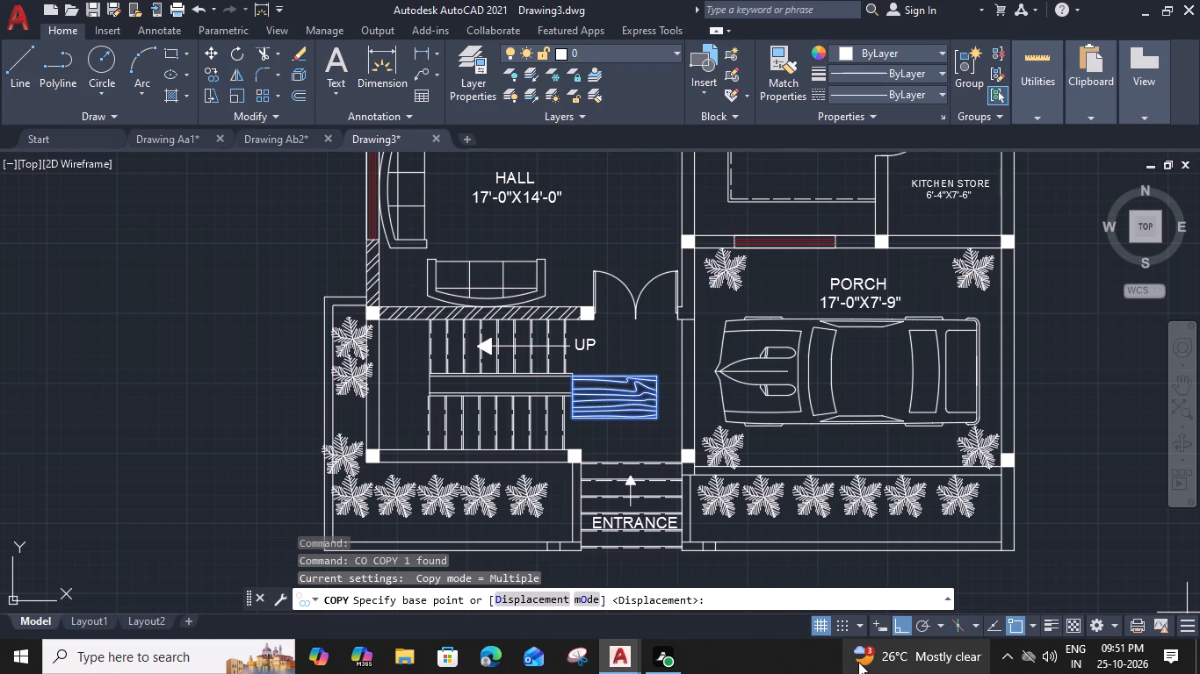
scroll(635, 365, up, 3)
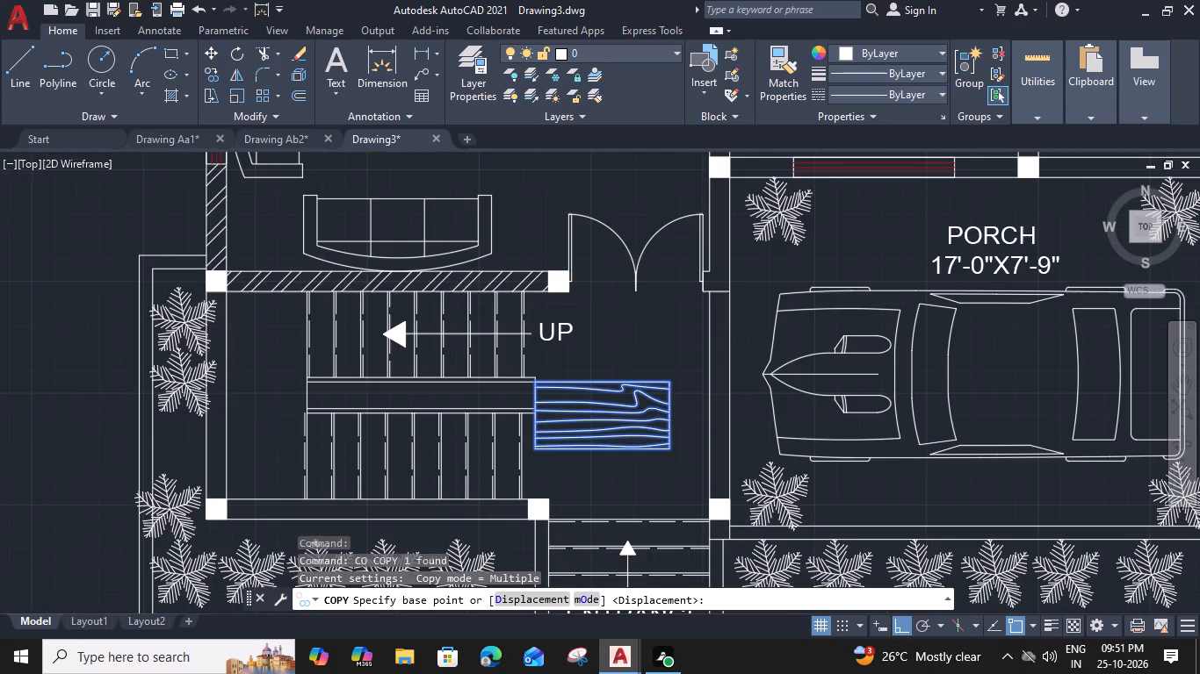
click(549, 402)
scroll(549, 402, down, 3)
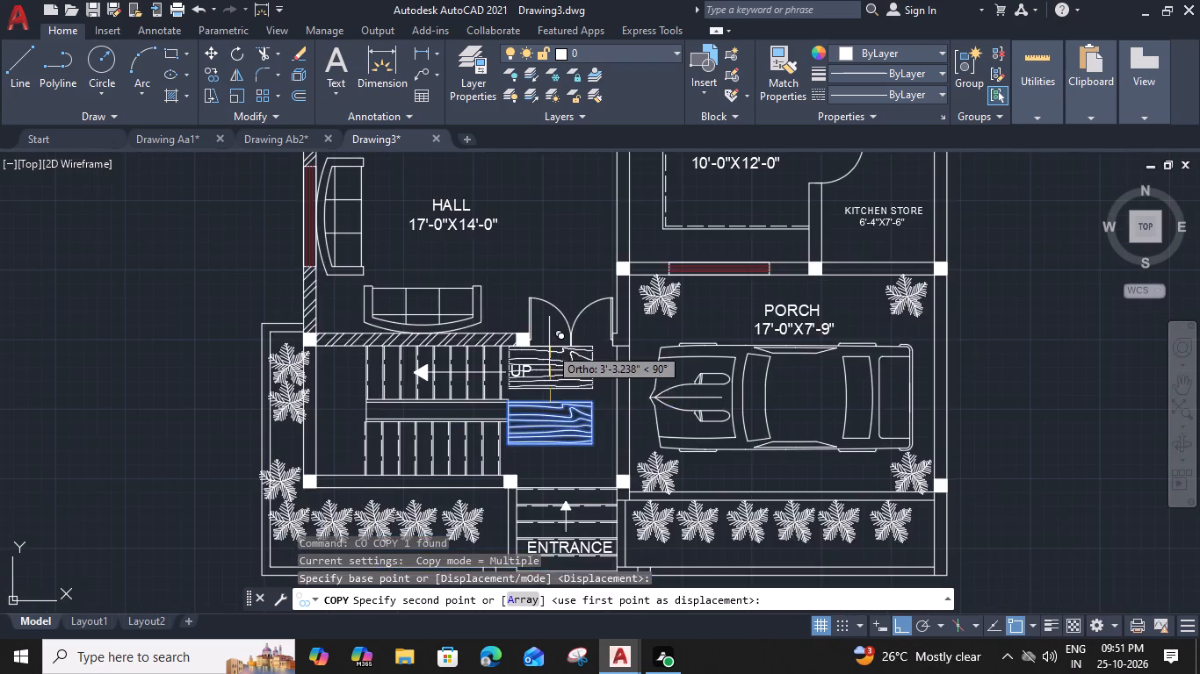
middle_drag(549, 347, 705, 483)
click(692, 326)
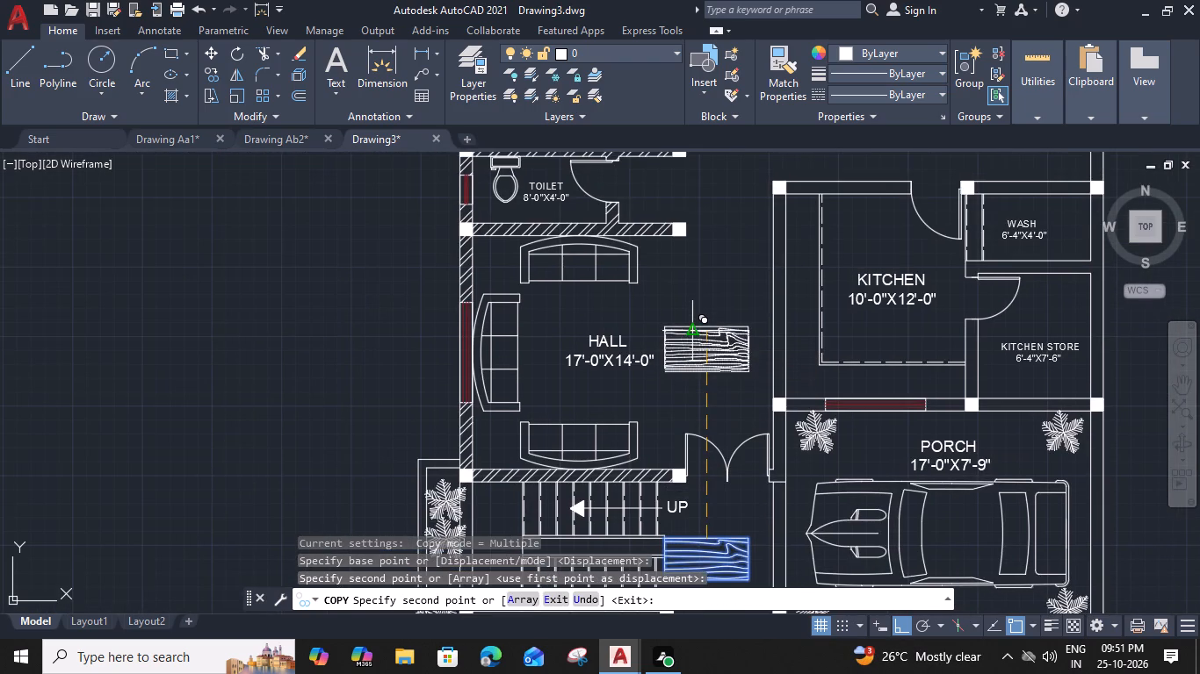
key(Escape)
Select the original wood-grain table beside the stairs.
click(732, 540)
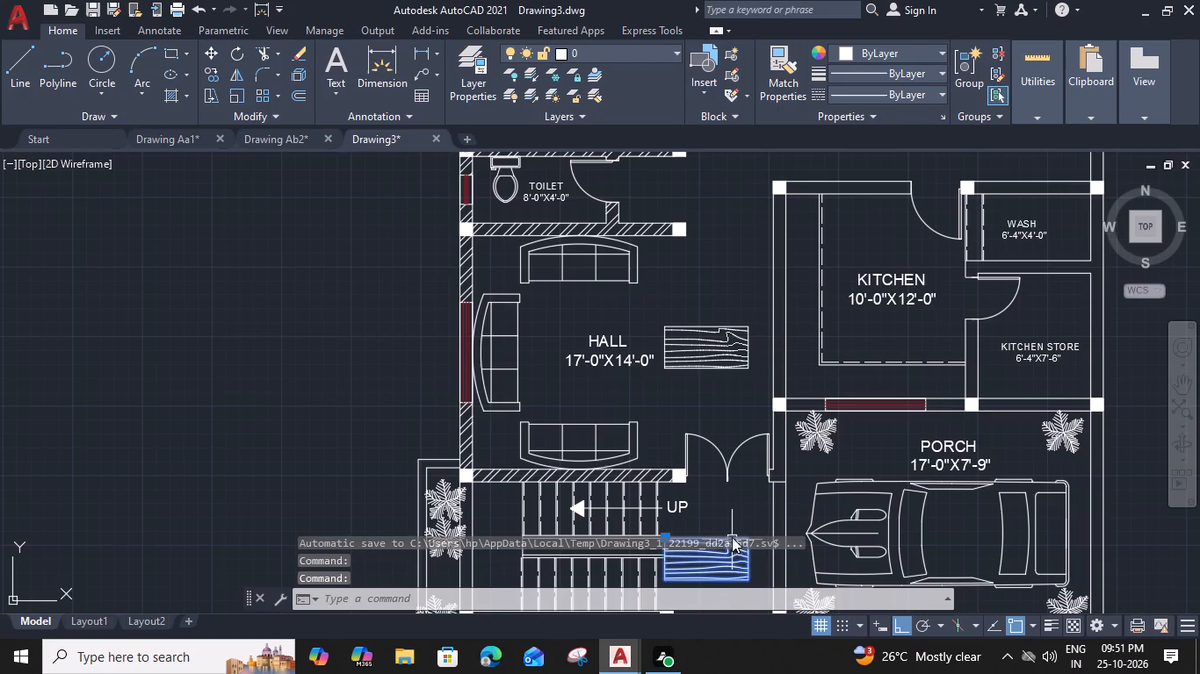
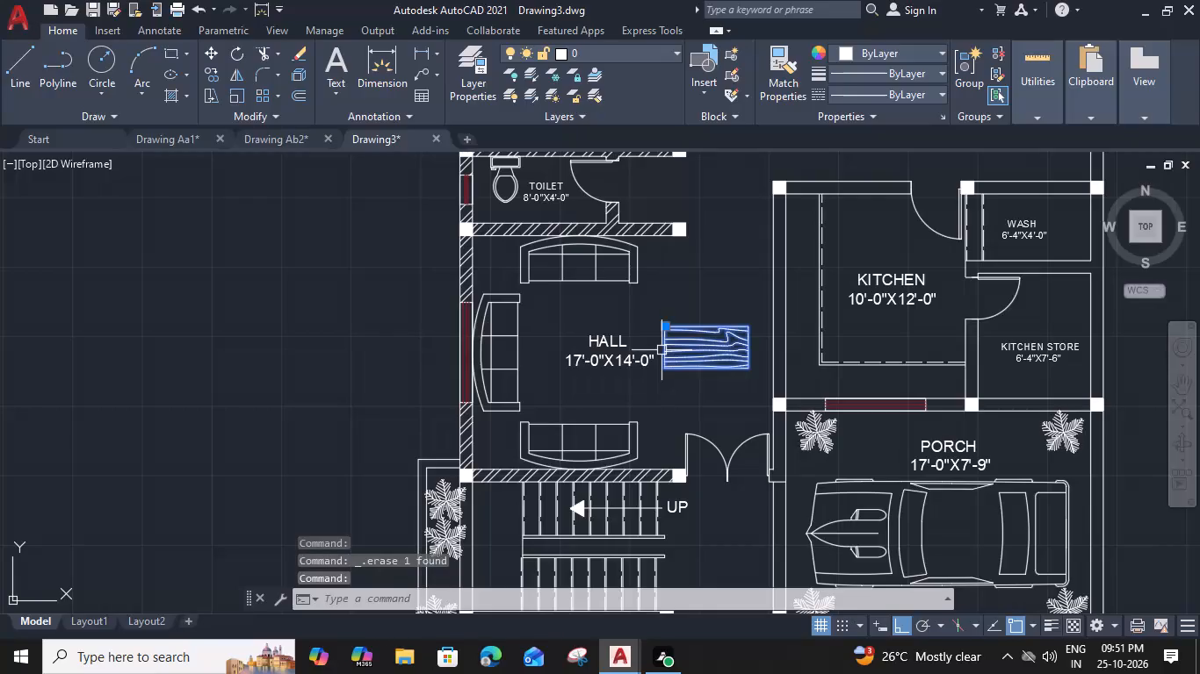
Move the selected wood-grain table horizontally towards the window wall so it sits between the three hall sofas.
text(M)
key(space)
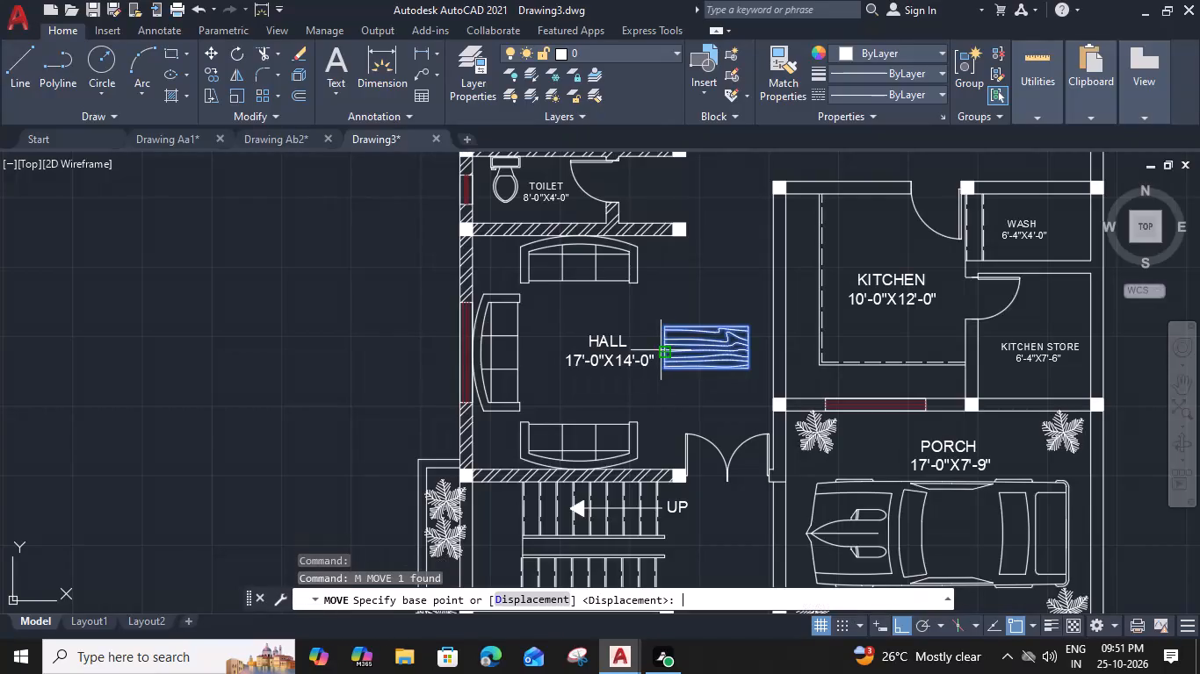
scroll(661, 350, up, 2)
click(672, 347)
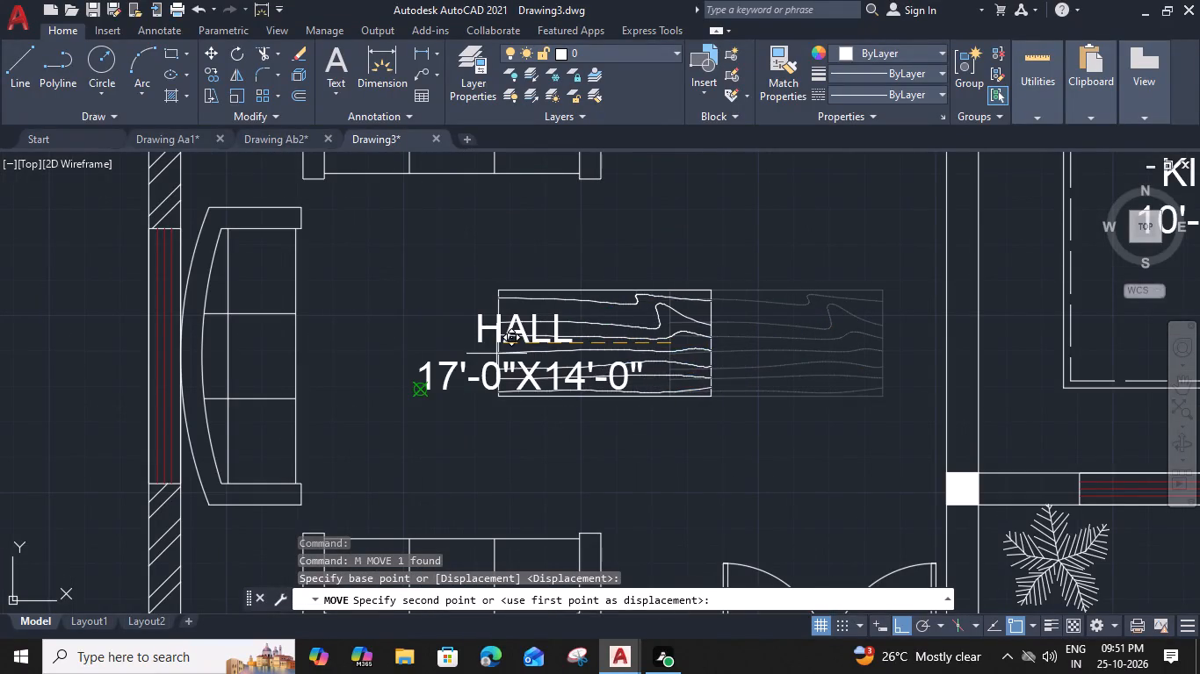
click(377, 352)
Move the HALL 17'-0"X14'-0" room label horizontally towards the kitchen, clear of the wood-grain table.
click(629, 376)
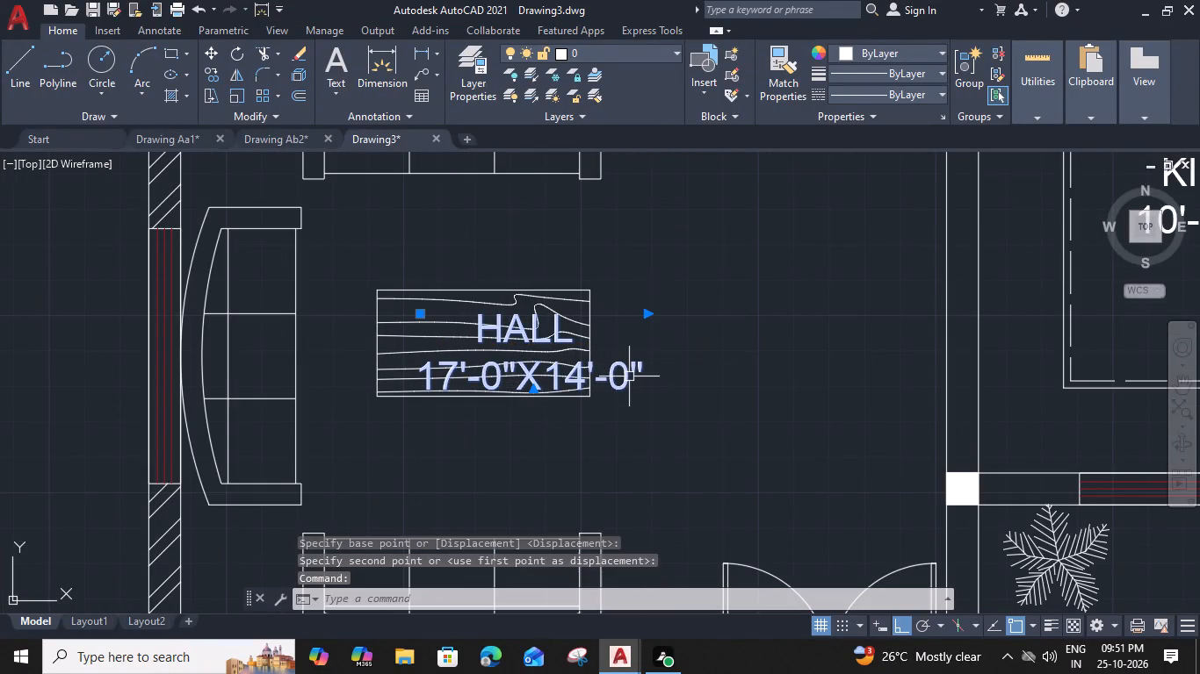
text(M)
key(space)
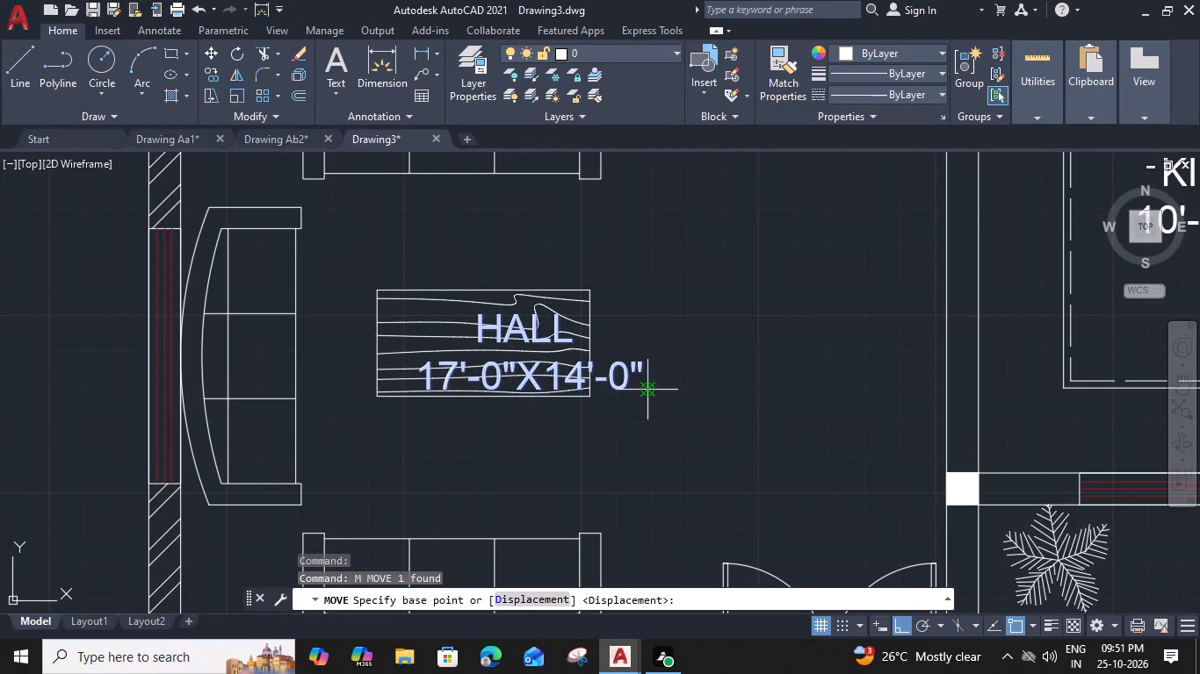
click(644, 391)
click(868, 398)
Shift the wood-grain table about 7" horizontally towards the sofa at the hall window.
scroll(706, 402, down, 2)
middle_drag(670, 407, 763, 398)
click(669, 386)
text(M)
key(space)
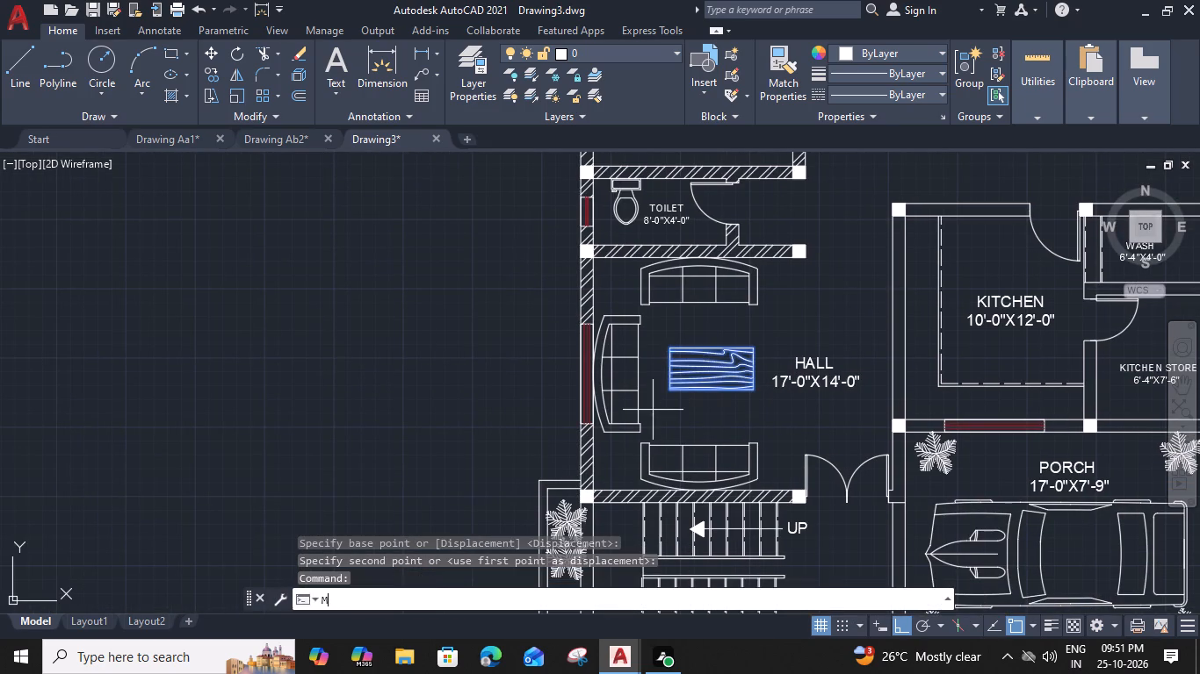
scroll(669, 395, up, 1)
click(669, 395)
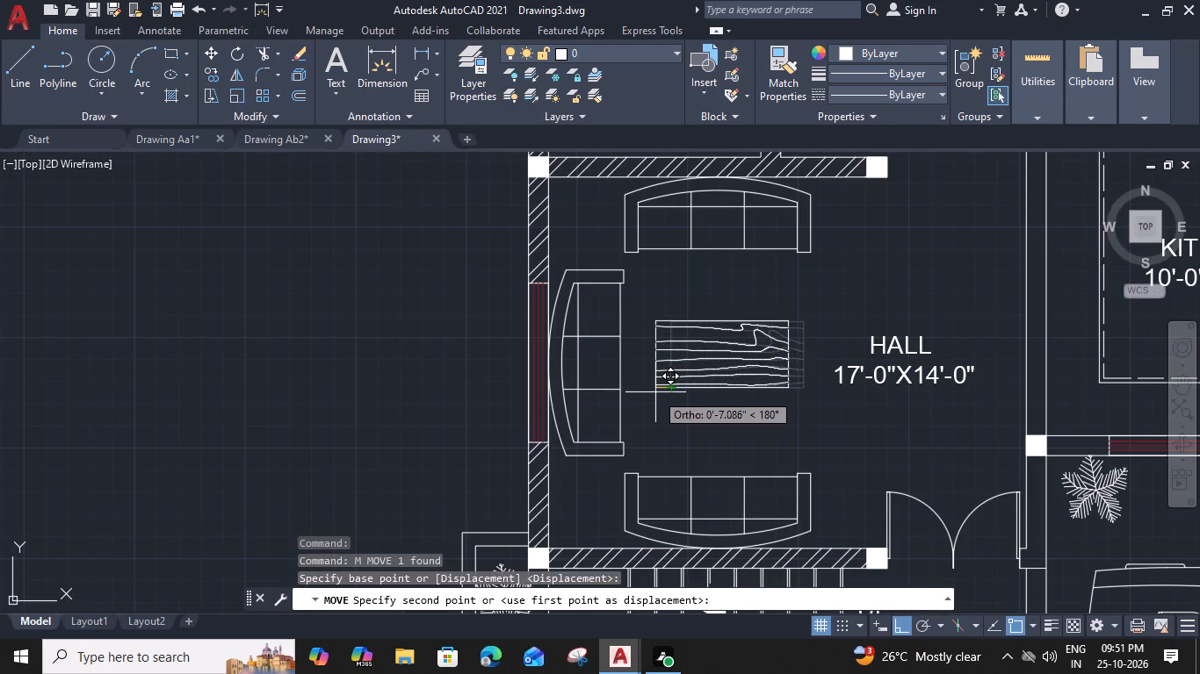
click(655, 392)
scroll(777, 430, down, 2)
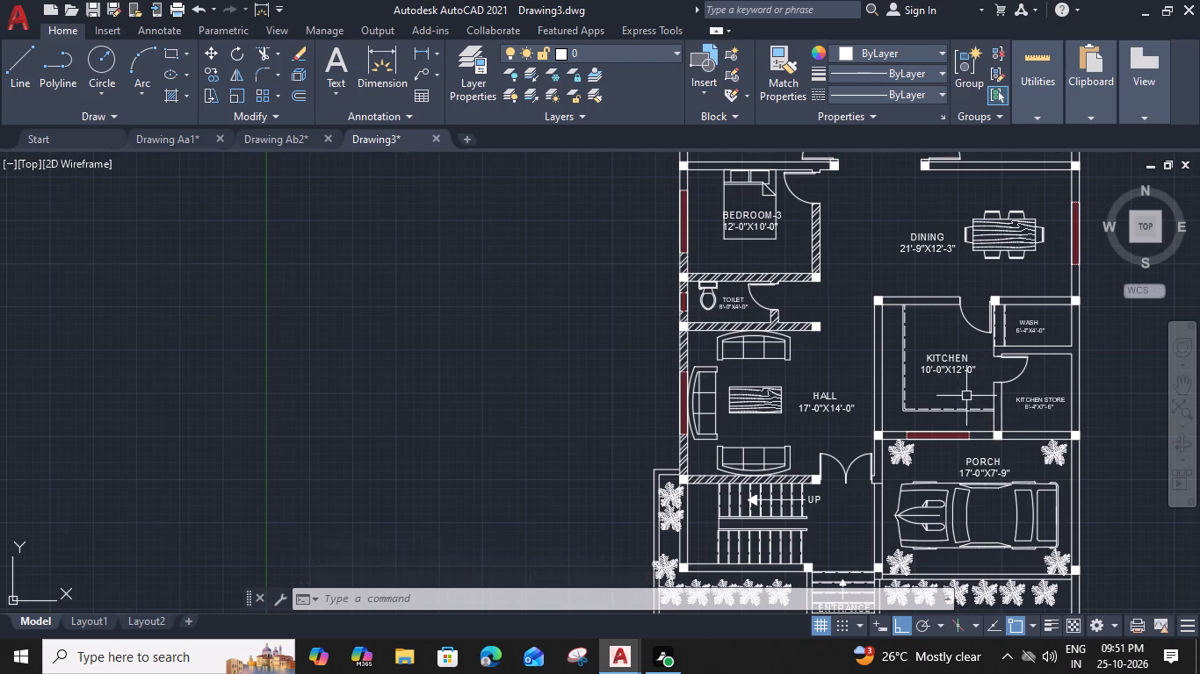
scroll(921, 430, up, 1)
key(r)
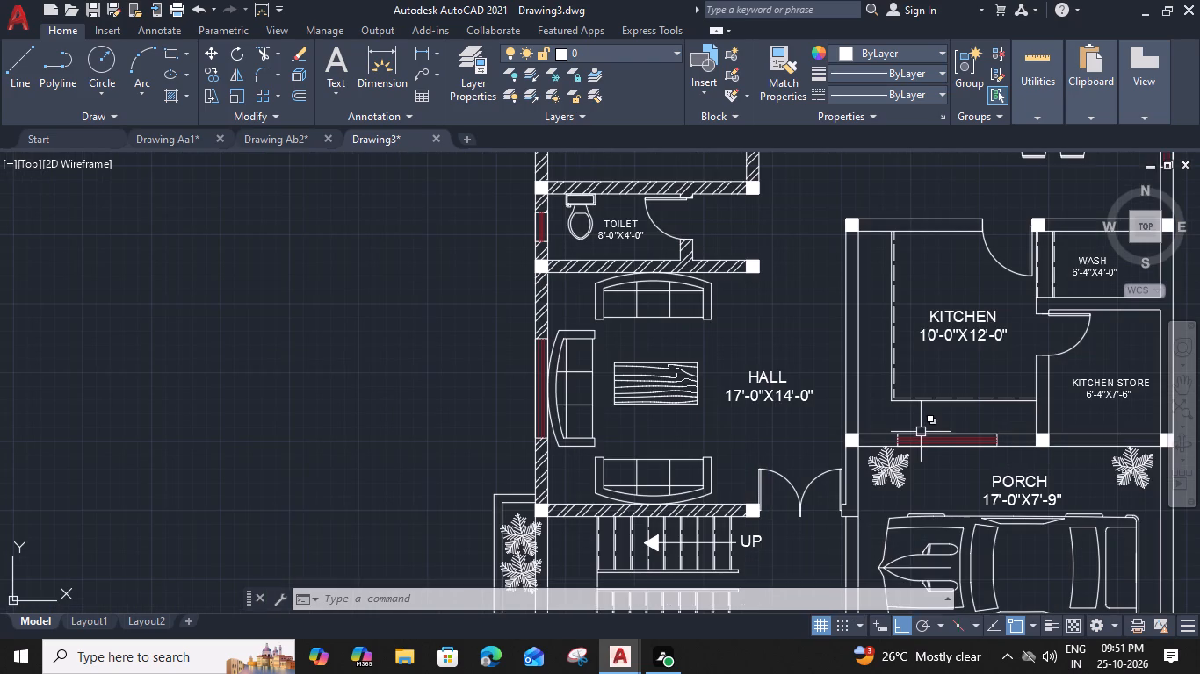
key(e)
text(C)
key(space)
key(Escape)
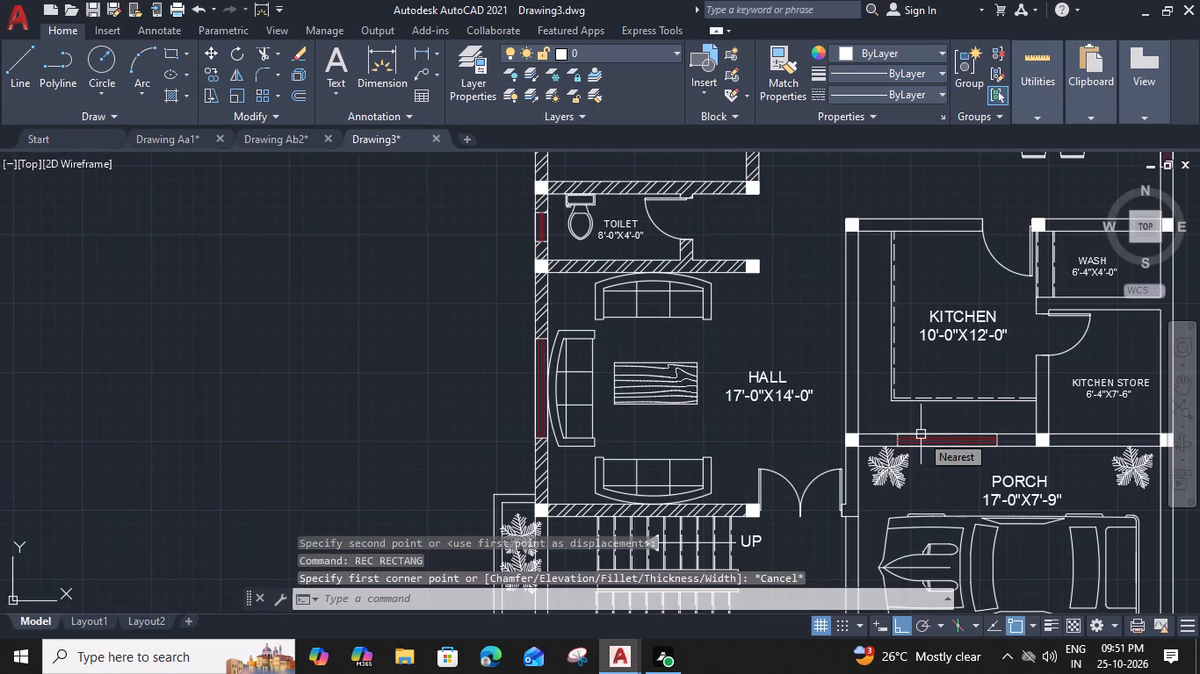
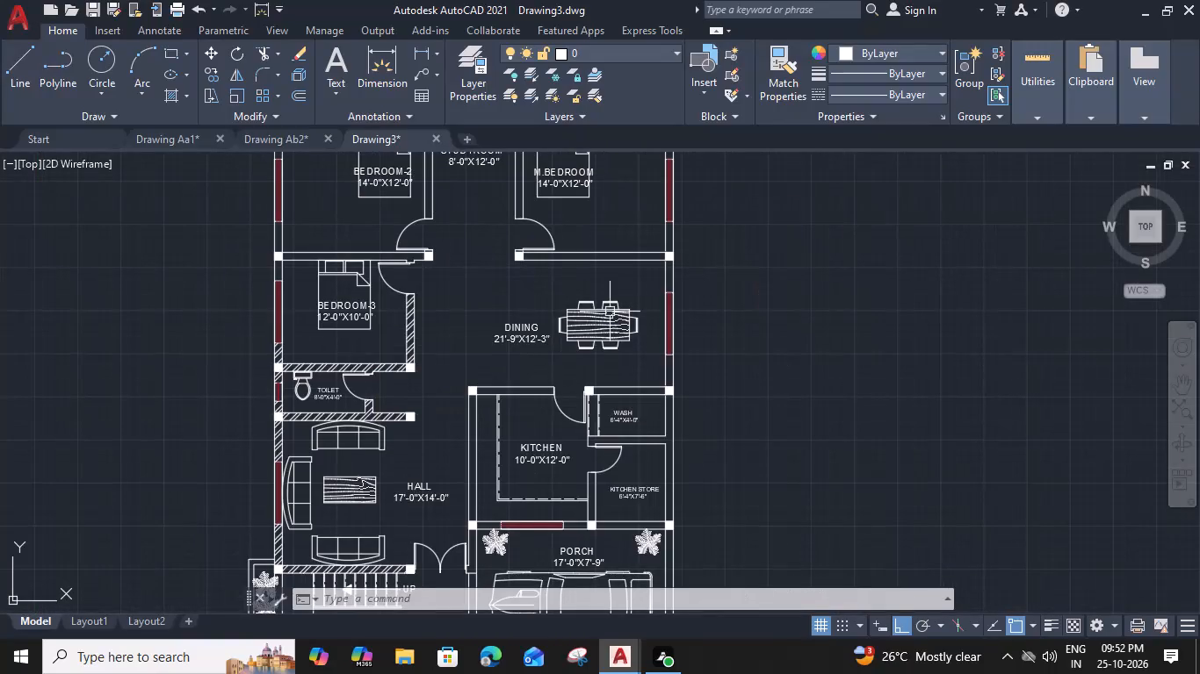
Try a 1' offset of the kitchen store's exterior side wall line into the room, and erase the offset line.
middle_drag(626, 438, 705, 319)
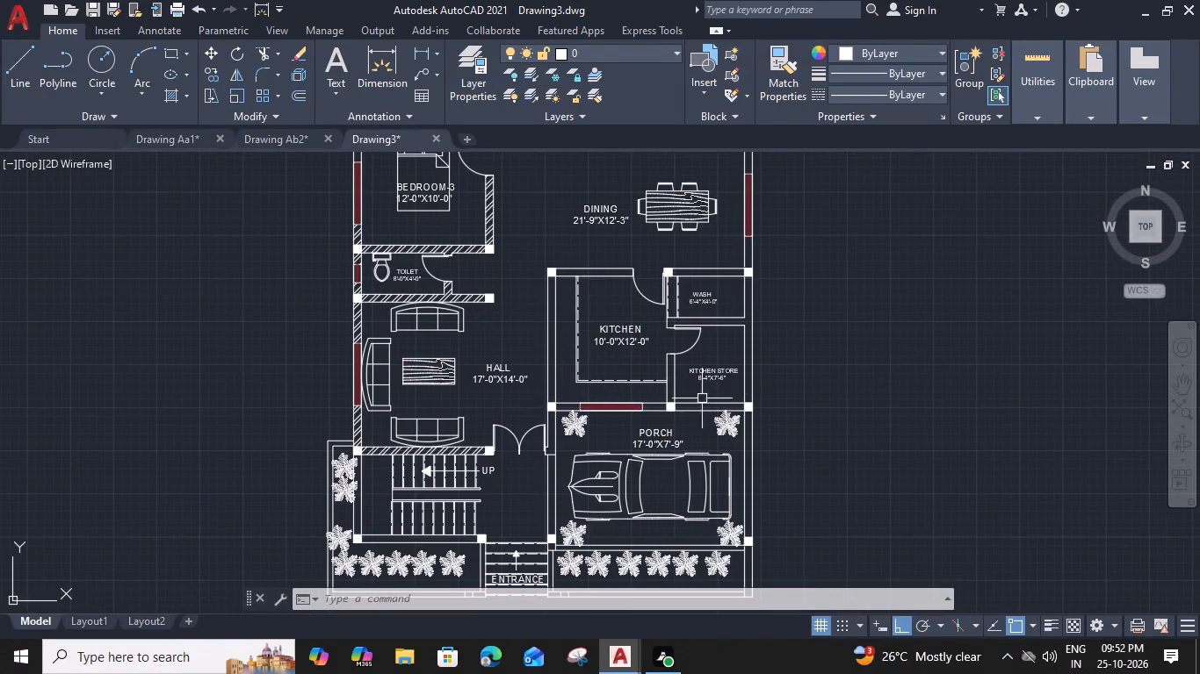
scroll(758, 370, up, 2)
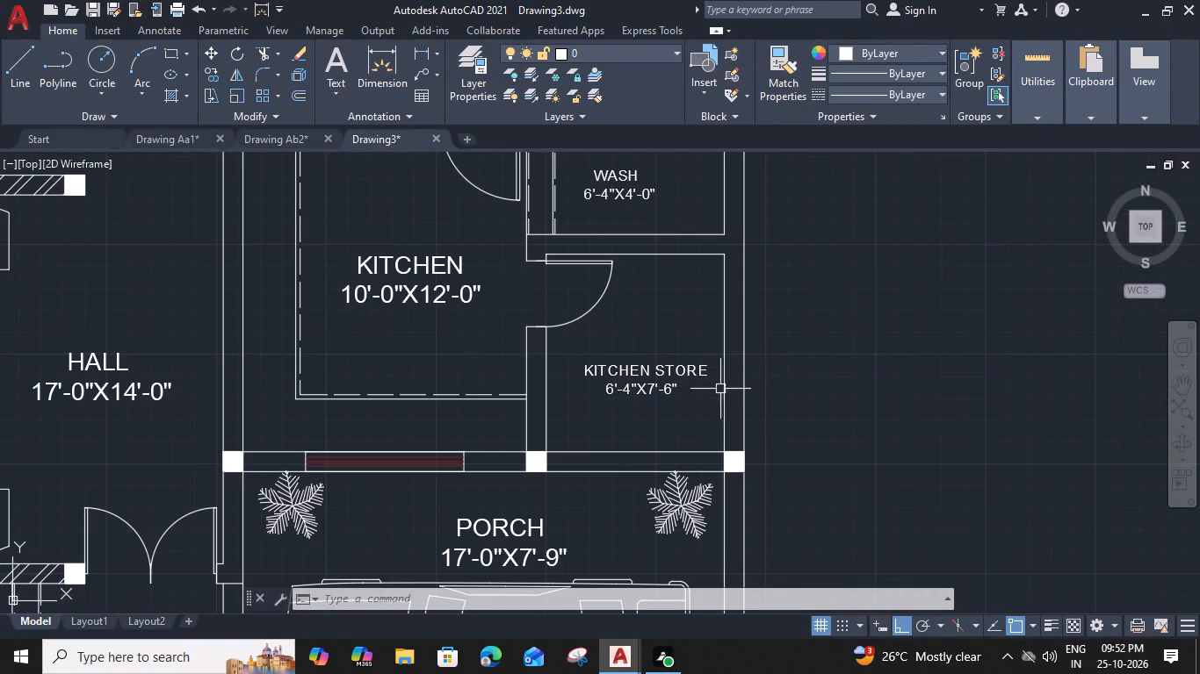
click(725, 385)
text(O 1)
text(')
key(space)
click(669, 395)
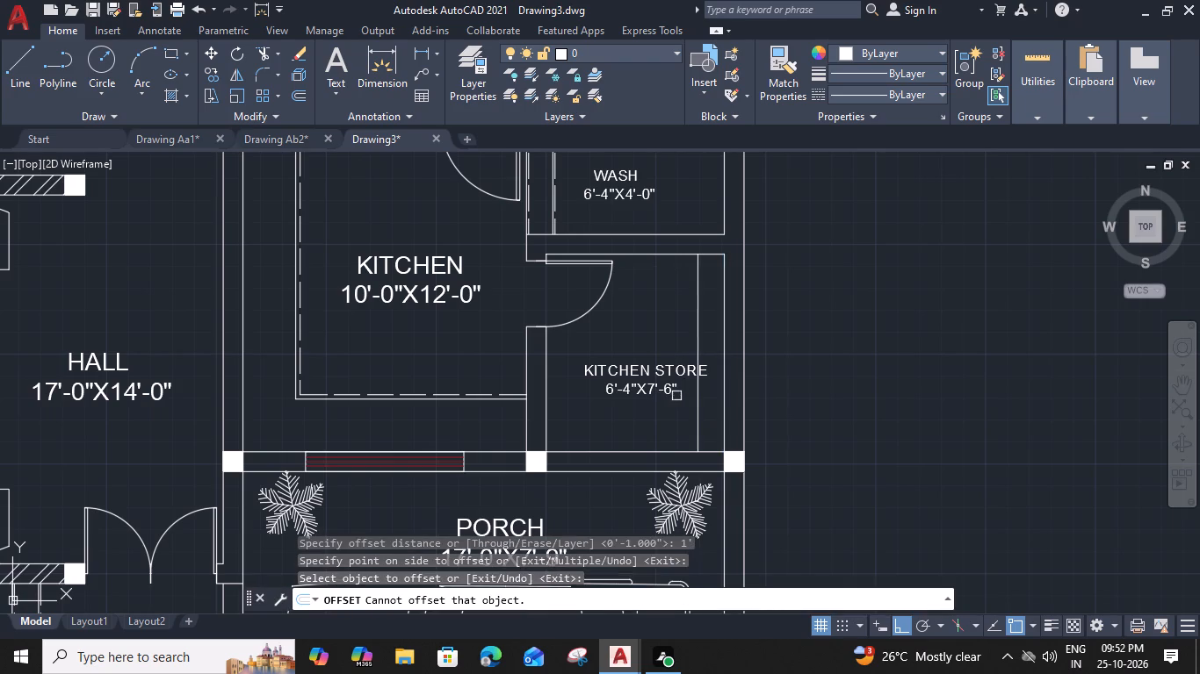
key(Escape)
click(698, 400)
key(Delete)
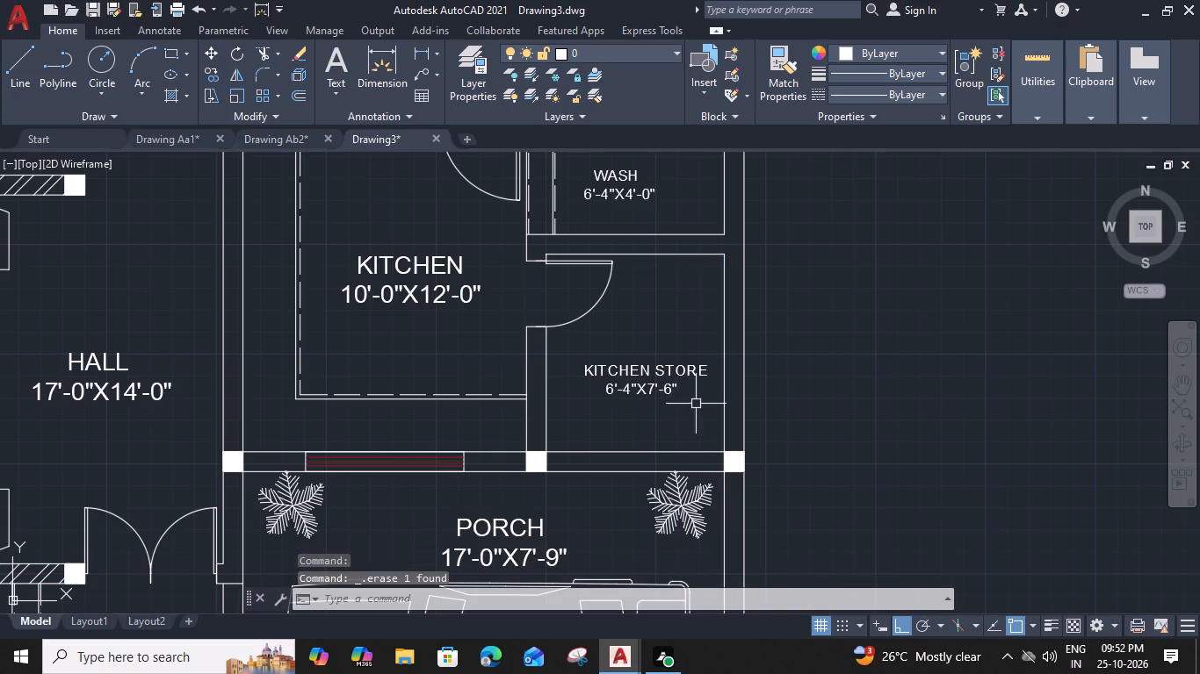
Offset the kitchen store's exterior side, wash-side and porch-side wall lines 1" into the room.
click(721, 398)
key(o)
key(space)
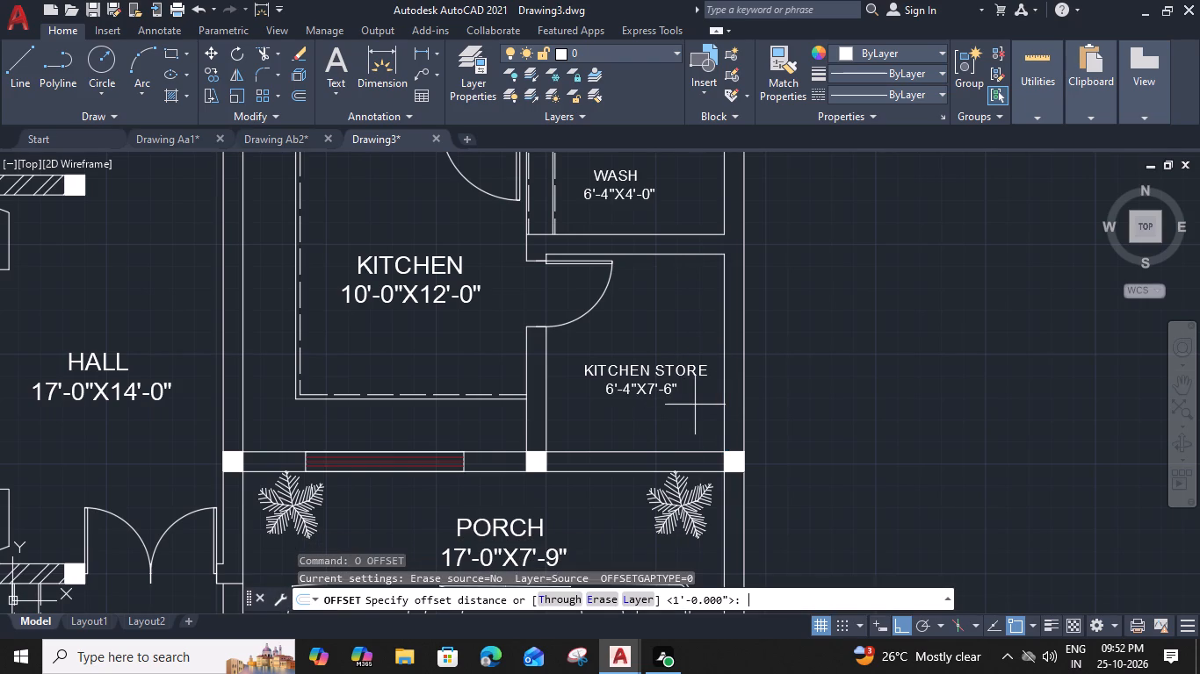
key(1)
key(shift+quotedbl)
key(Return)
click(681, 403)
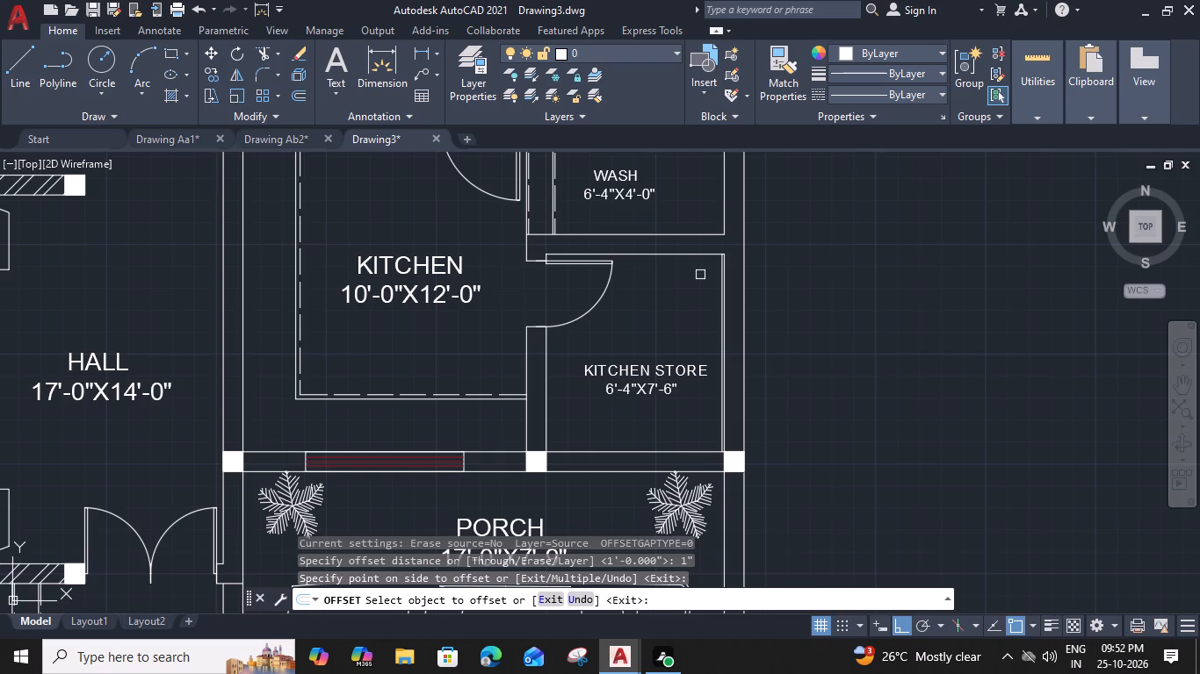
click(701, 255)
click(698, 284)
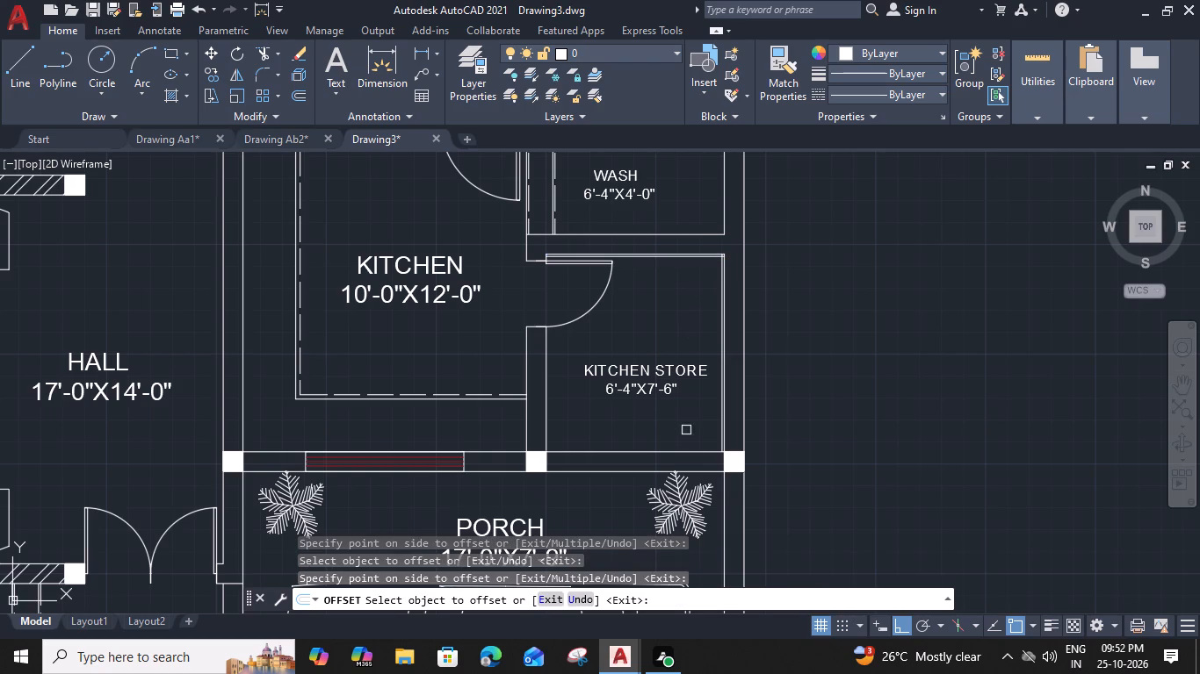
drag(690, 449, 689, 441)
click(686, 425)
key(Escape)
Offset the inner line beside the kitchen store's exterior side wall 1'5" further into the room.
scroll(715, 393, up, 2)
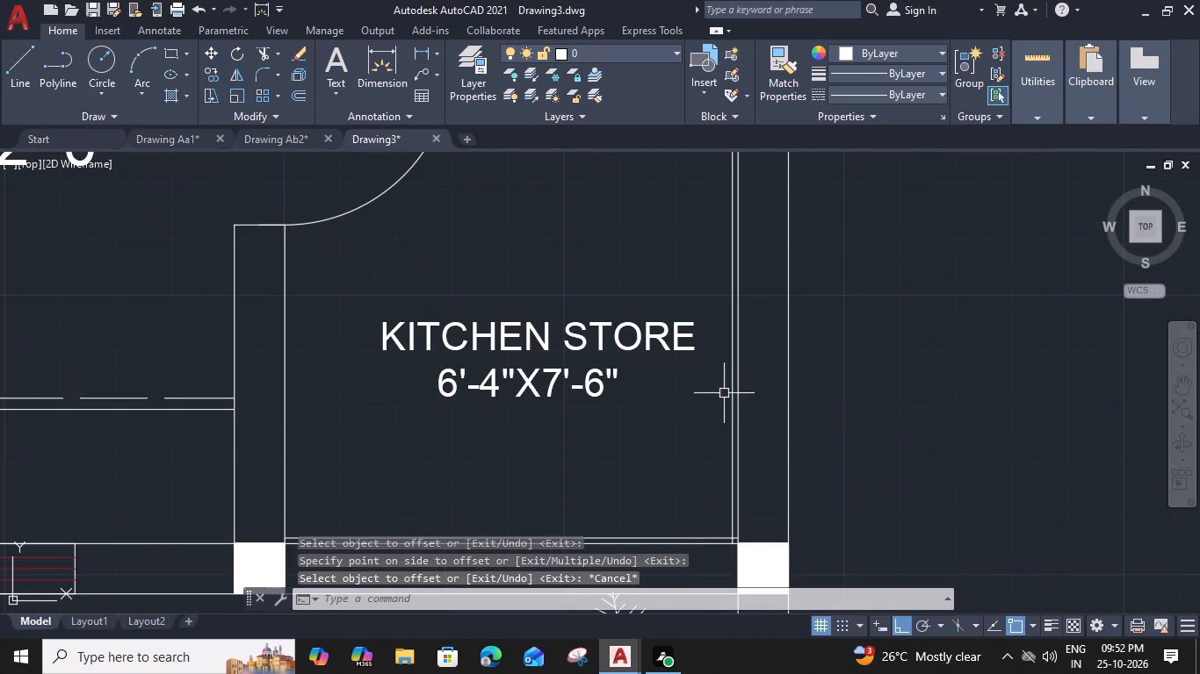
click(734, 394)
key(o)
key(space)
text(1)
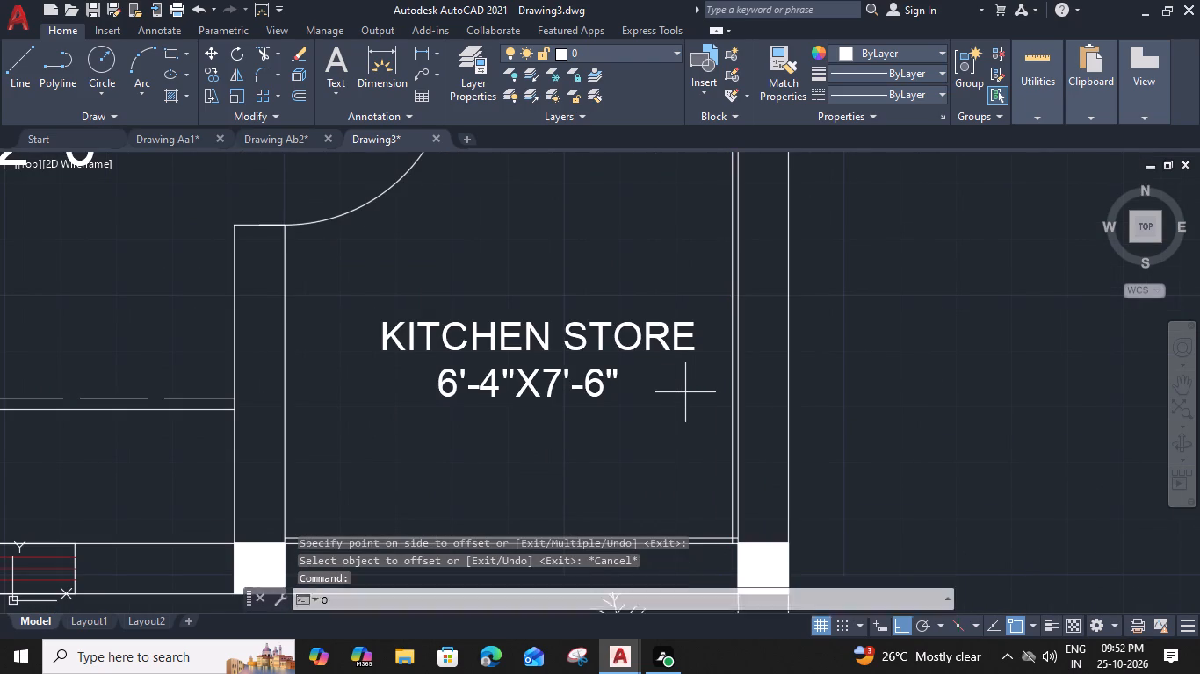
key(apostrophe)
key(5)
key(shift+quotedbl)
key(Return)
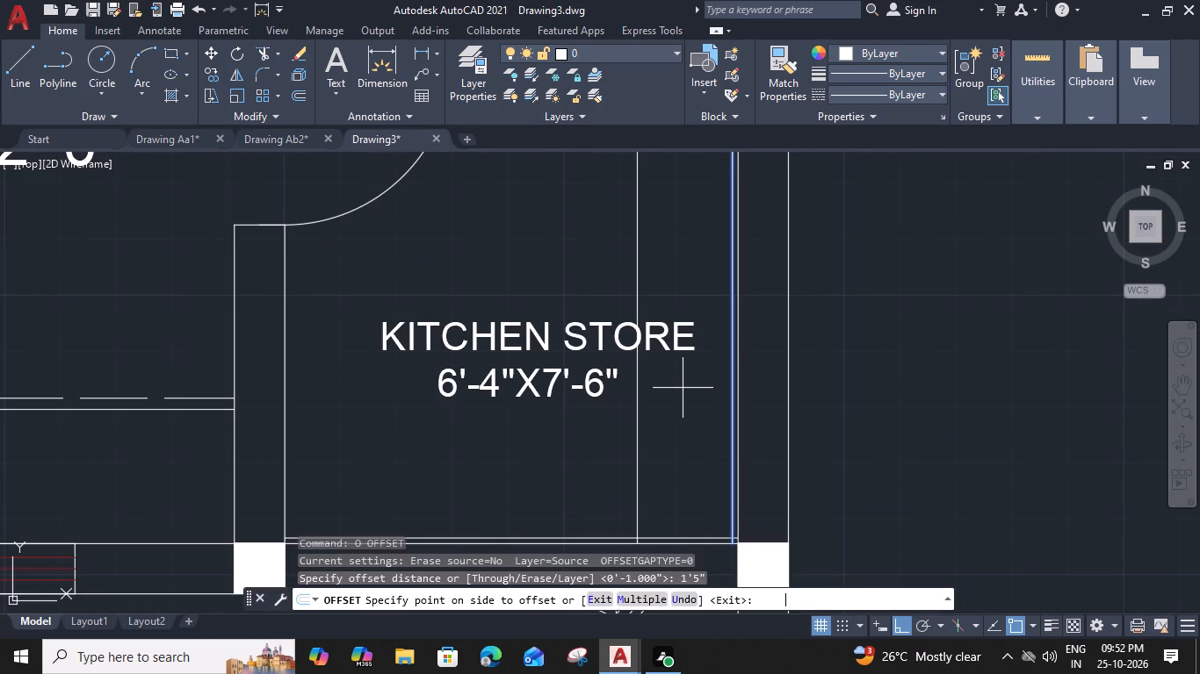
click(603, 397)
key(Escape)
Offset the 1'5" shelf front line another 2" into the kitchen store.
click(639, 412)
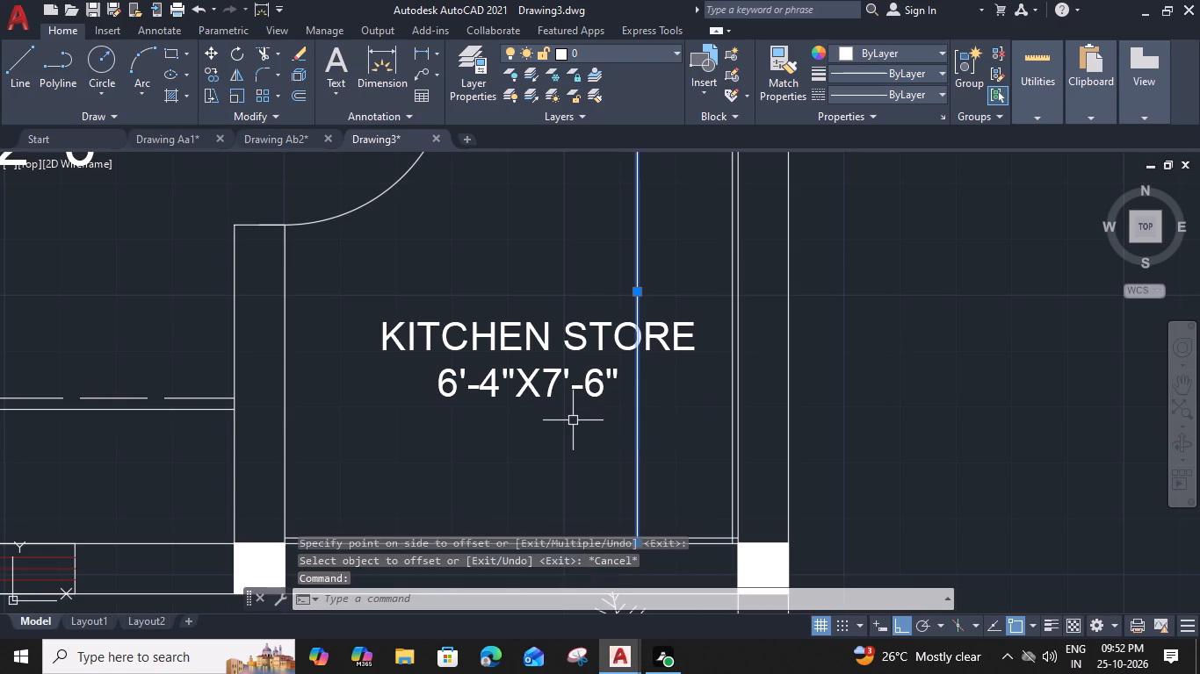
text(O)
key(space)
key(2)
key(shift+quotedbl)
key(Return)
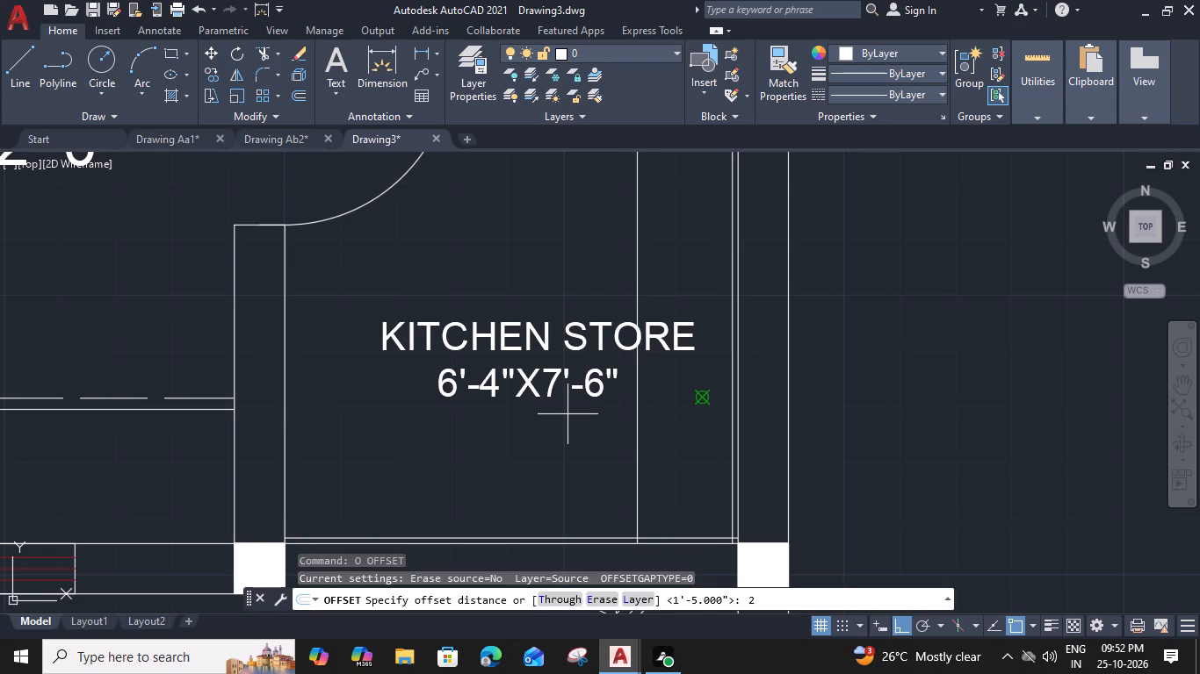
click(542, 421)
key(Escape)
Move the KITCHEN STORE 6'-4"X7'-6" label horizontally towards the kitchen, clear of the shelf lines.
click(379, 349)
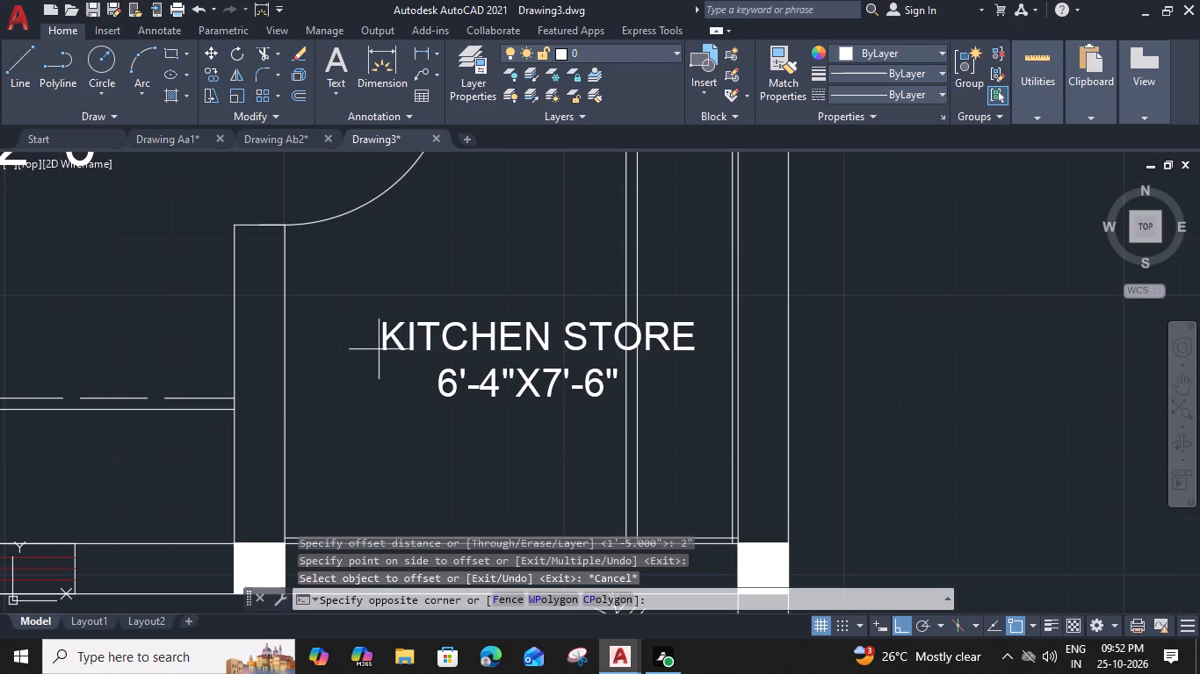
click(387, 354)
click(381, 335)
text(M)
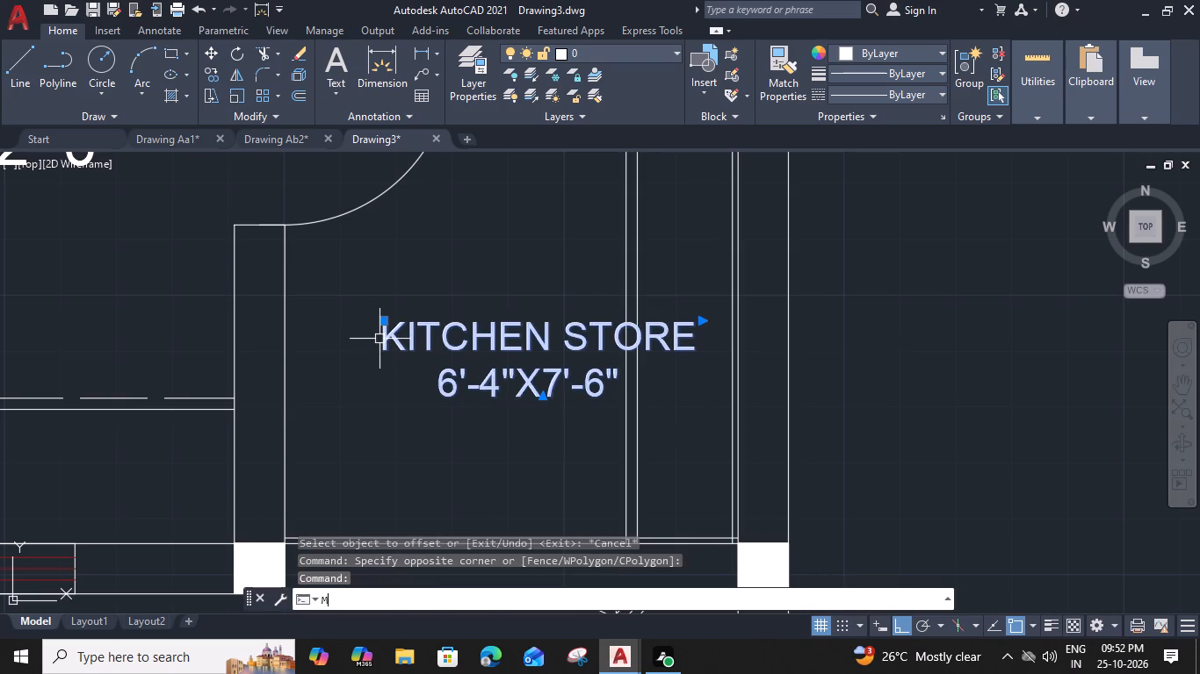
key(space)
click(382, 318)
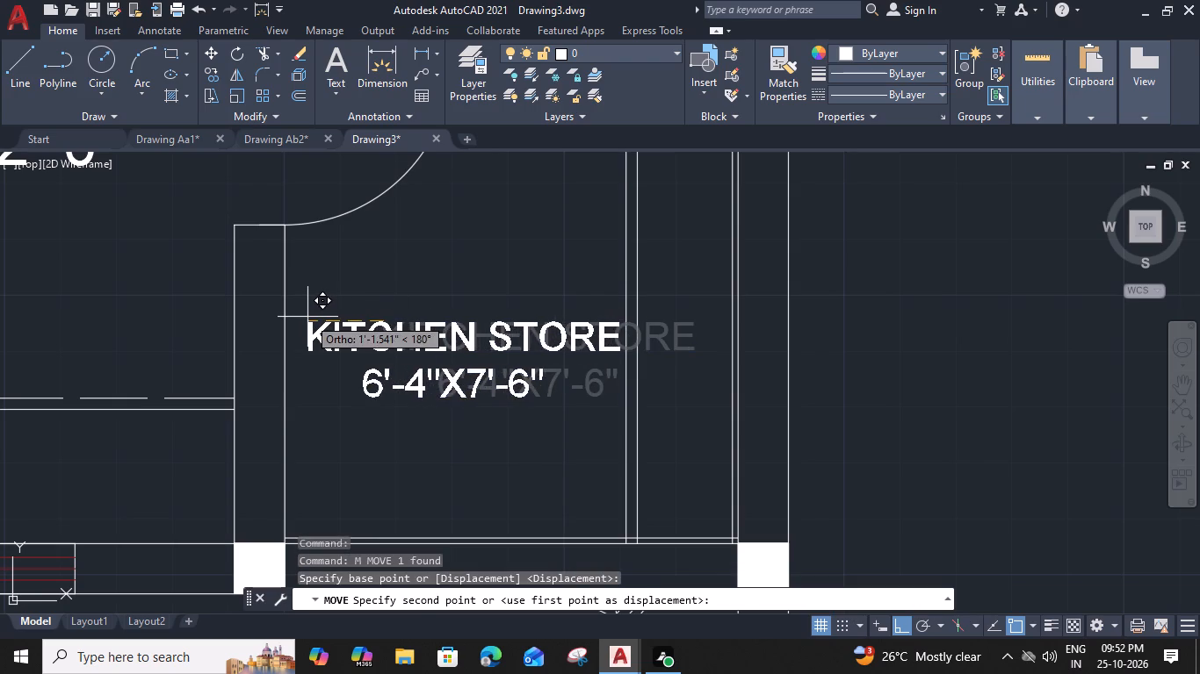
click(299, 317)
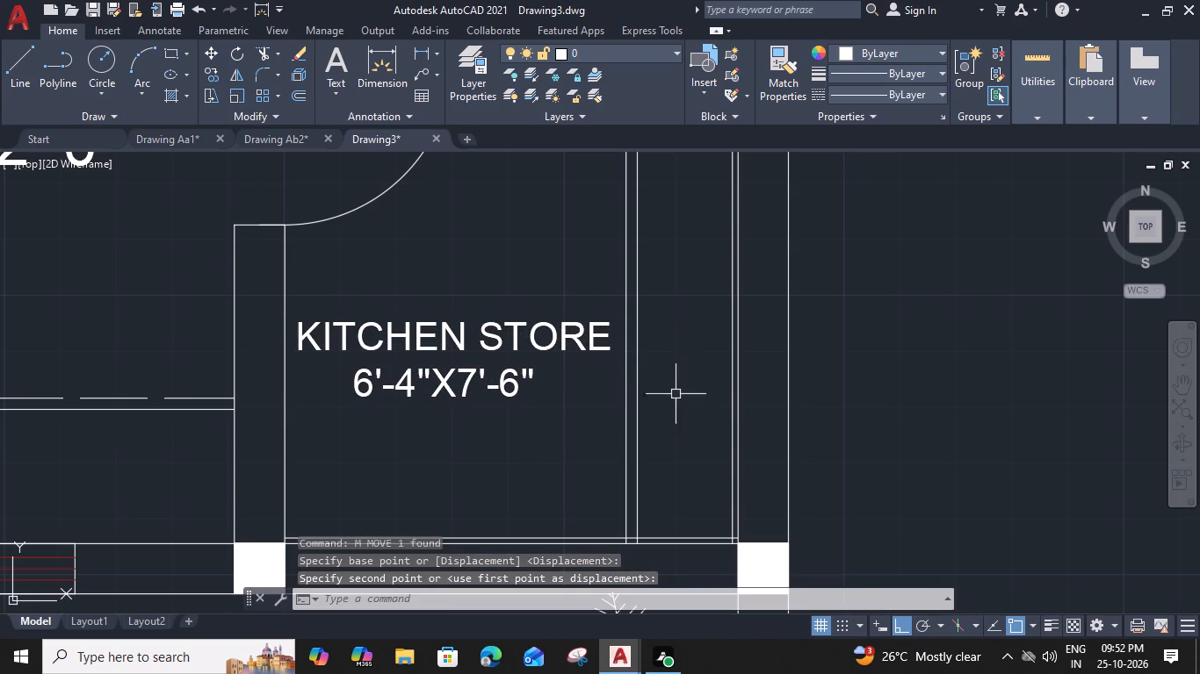
Trim the overshooting shelf lines at the porch end of the kitchen store so the unit closes with clean corners.
key(t)
key(r)
key(space)
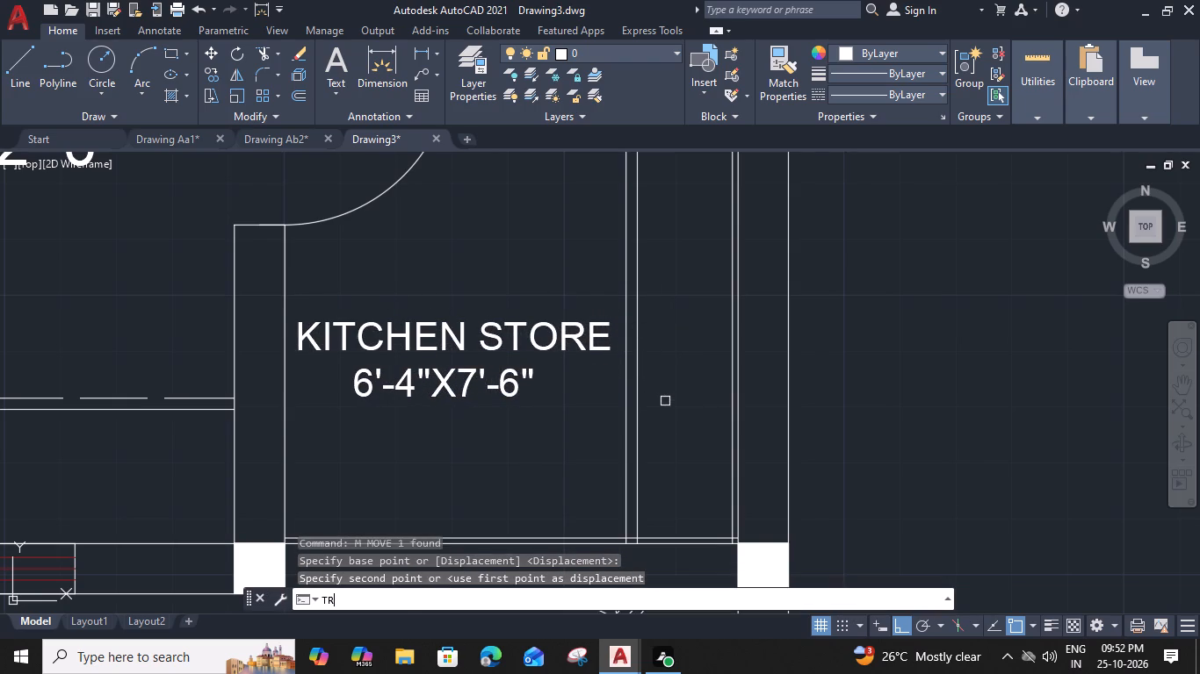
middle_drag(679, 454, 650, 330)
scroll(696, 415, up, 3)
click(727, 431)
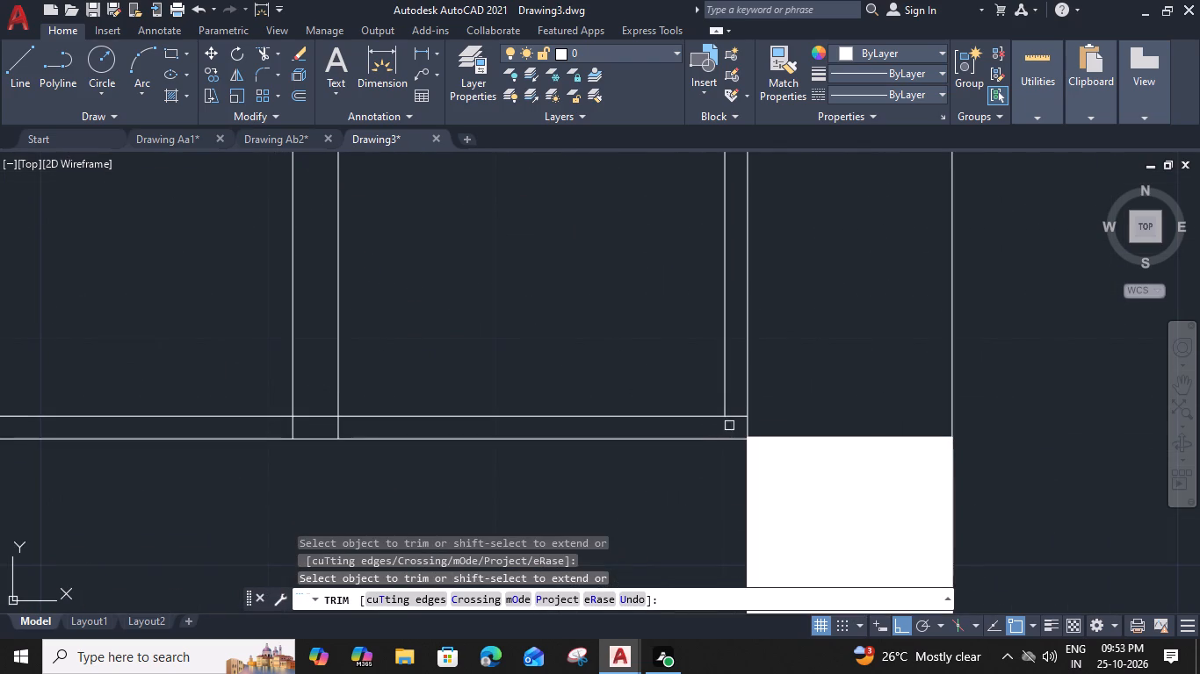
click(733, 419)
click(257, 410)
click(257, 417)
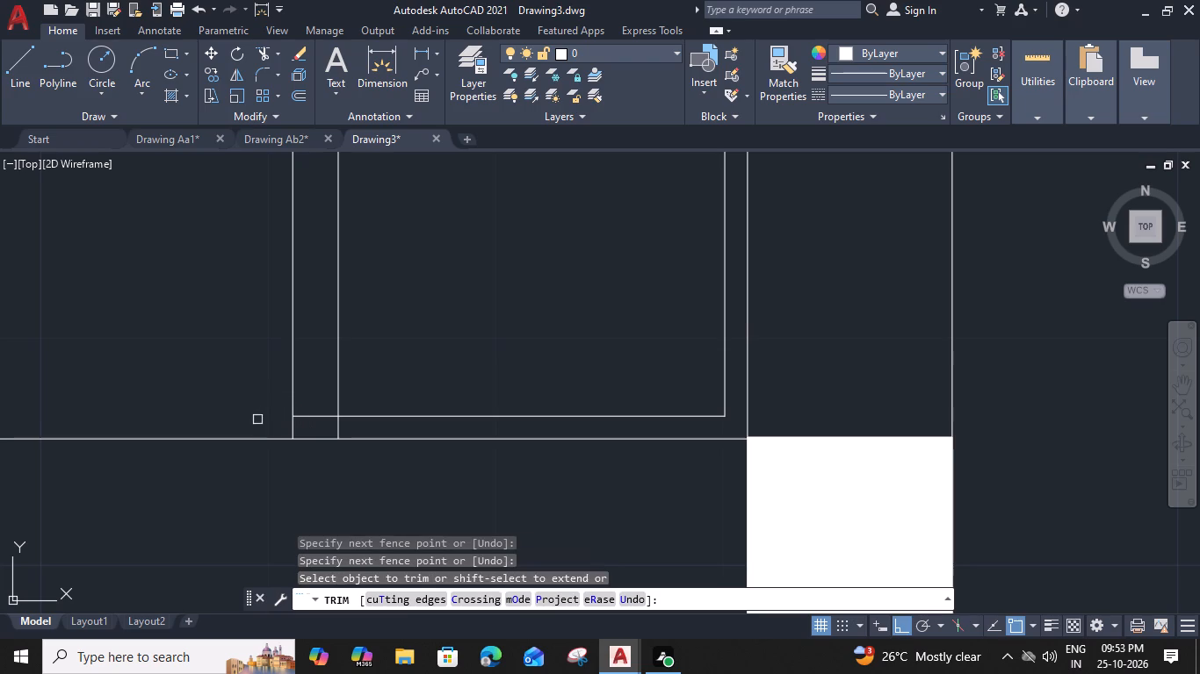
click(290, 427)
click(336, 427)
scroll(336, 427, down, 3)
Trim the overshooting shelf lines at the wash end of the kitchen store so the shelf outline closes.
middle_drag(390, 312, 416, 368)
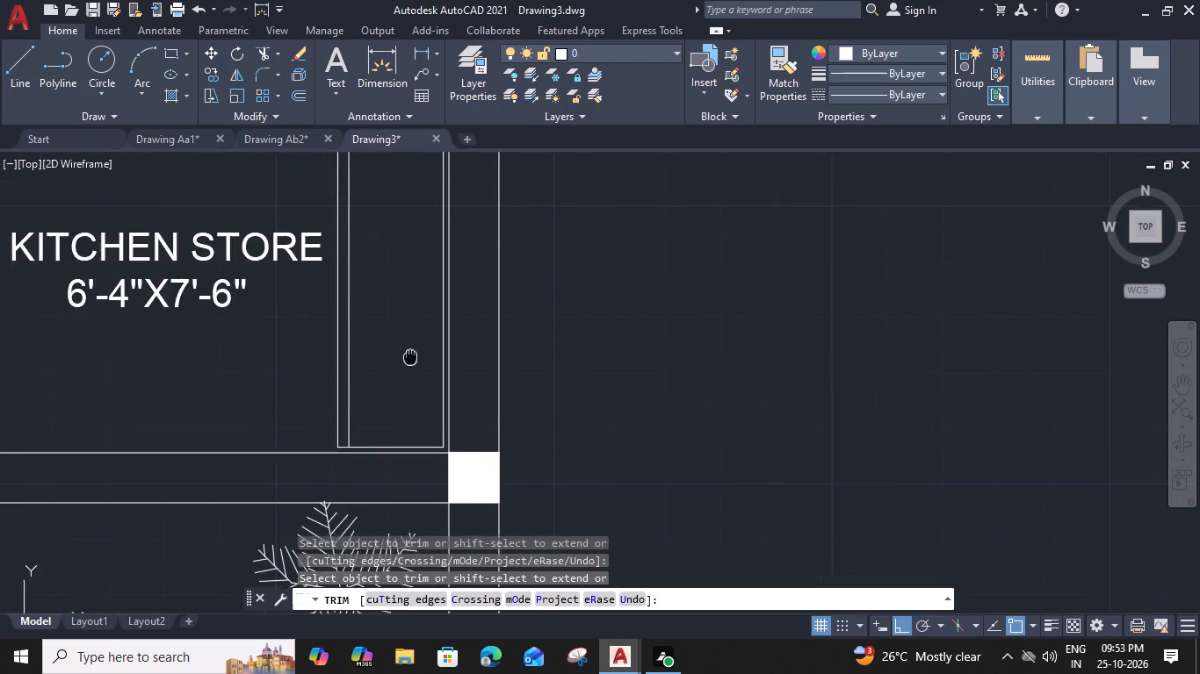
middle_drag(416, 368, 473, 532)
middle_drag(497, 298, 507, 461)
scroll(524, 282, up, 3)
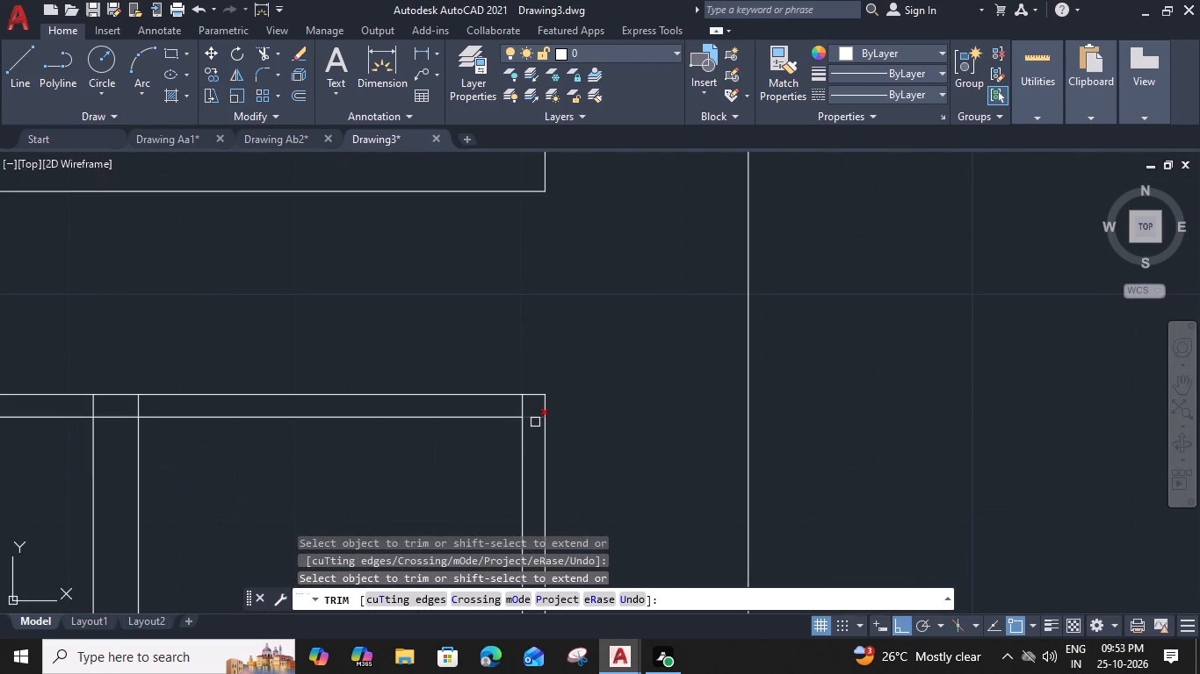
click(535, 422)
click(519, 407)
middle_drag(355, 404, 800, 385)
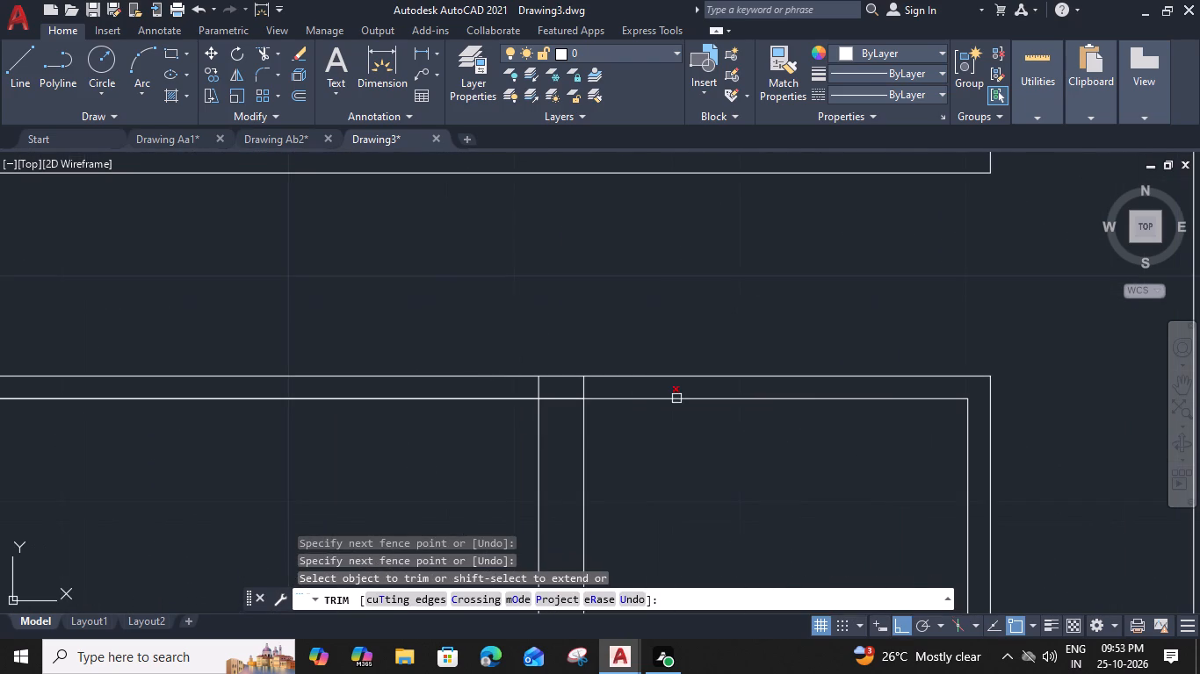
drag(616, 387, 602, 387)
click(438, 407)
scroll(438, 405, down, 3)
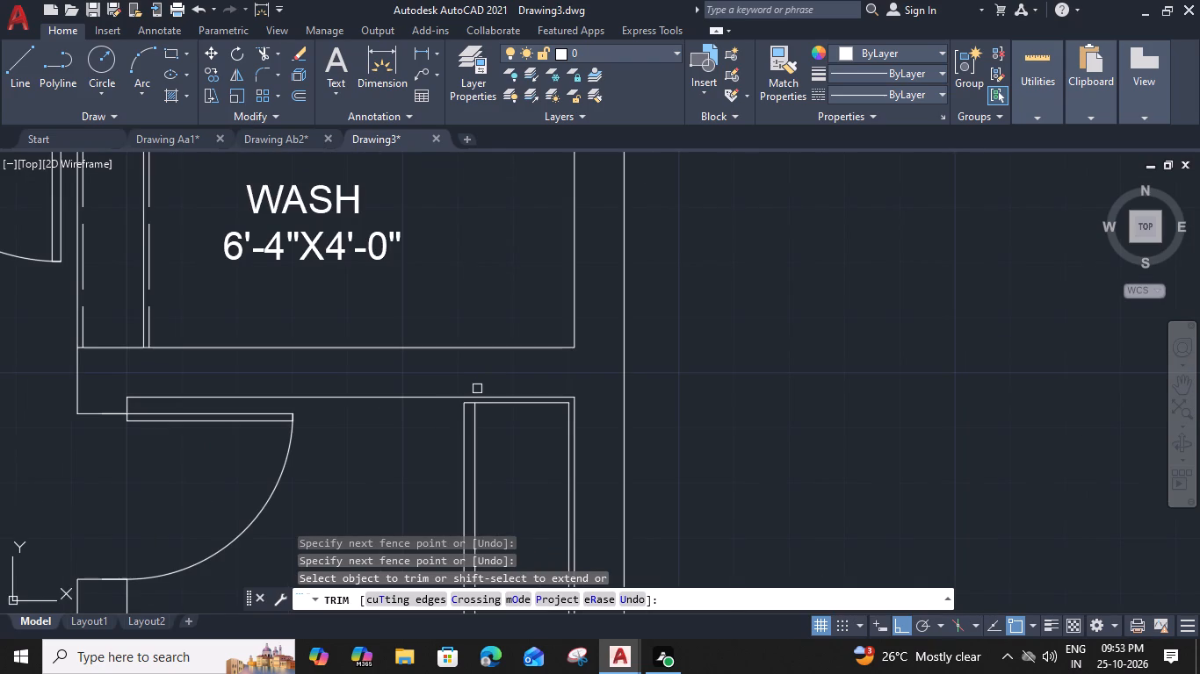
key(Escape)
Draw a centre line along the kitchen store shelf from its wash end to its porch end.
scroll(445, 329, down, 2)
middle_drag(457, 354, 496, 309)
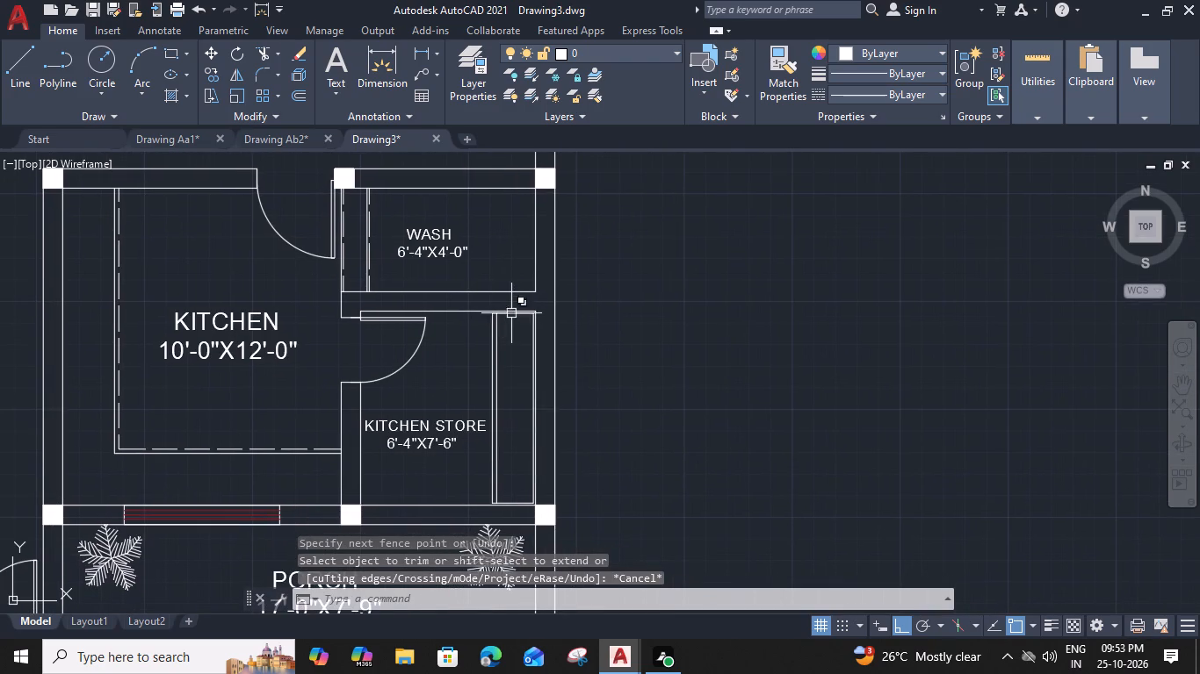
key(k)
key(Escape)
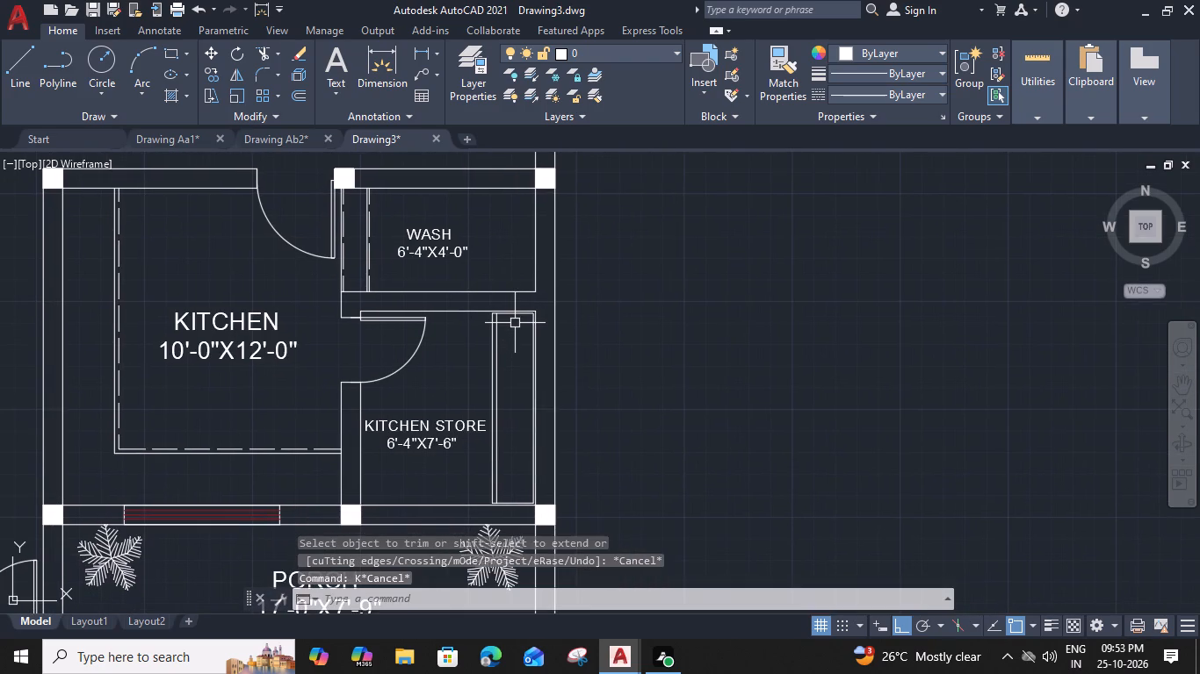
text(L)
key(space)
scroll(520, 326, up, 2)
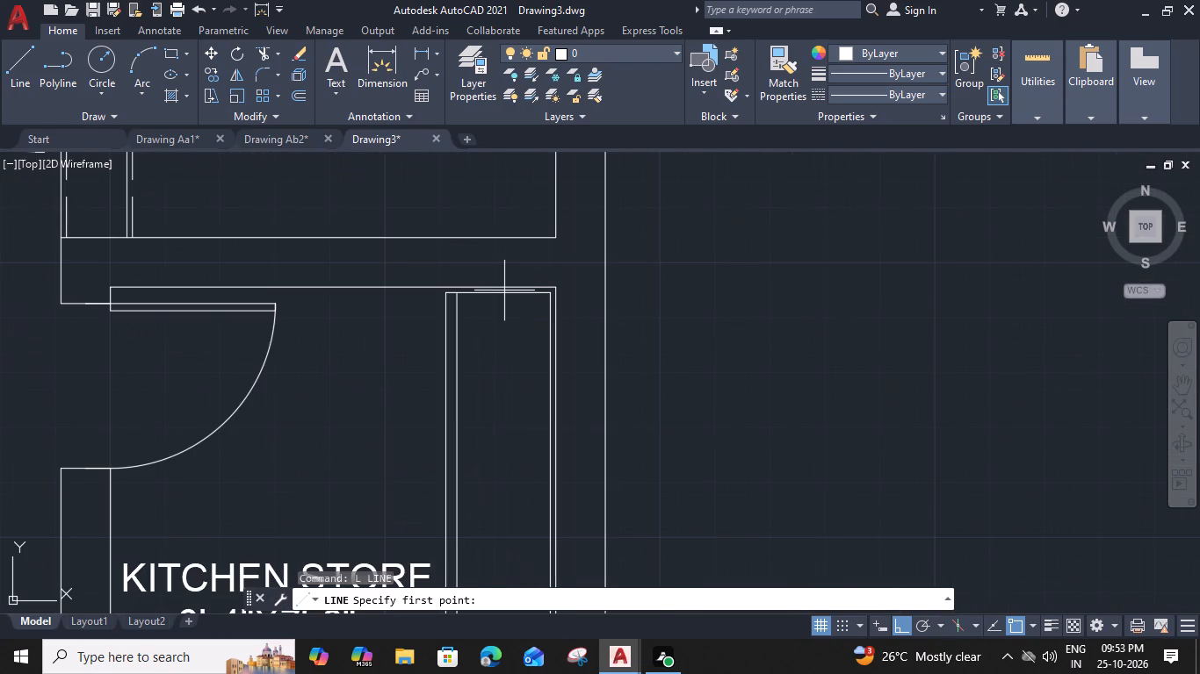
click(501, 298)
middle_drag(490, 458, 499, 204)
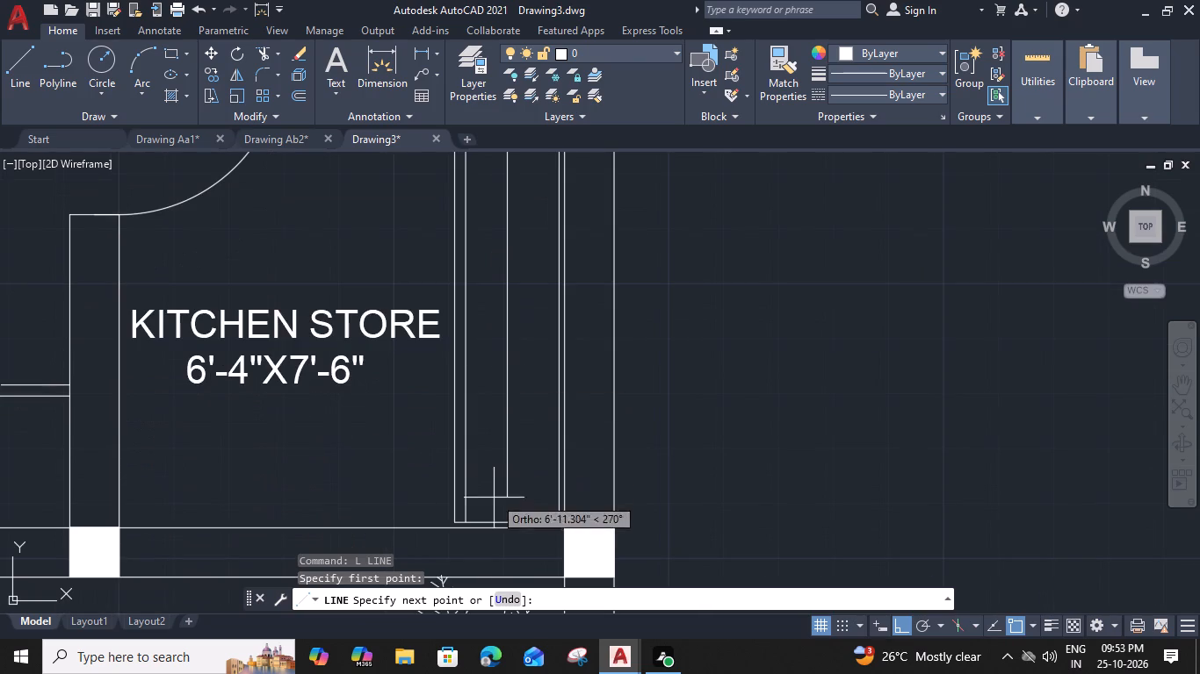
click(507, 520)
key(space)
Draw two crossing slanted lines across the shelf interior at its porch end.
key(space)
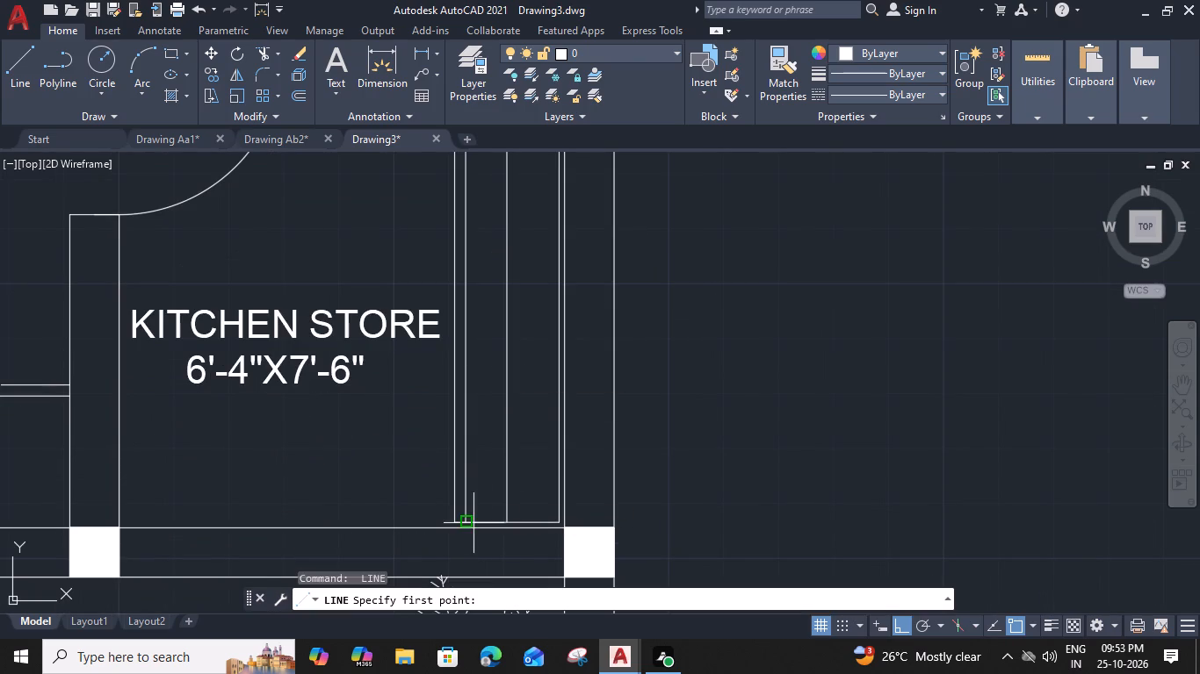
click(468, 523)
click(558, 489)
key(space)
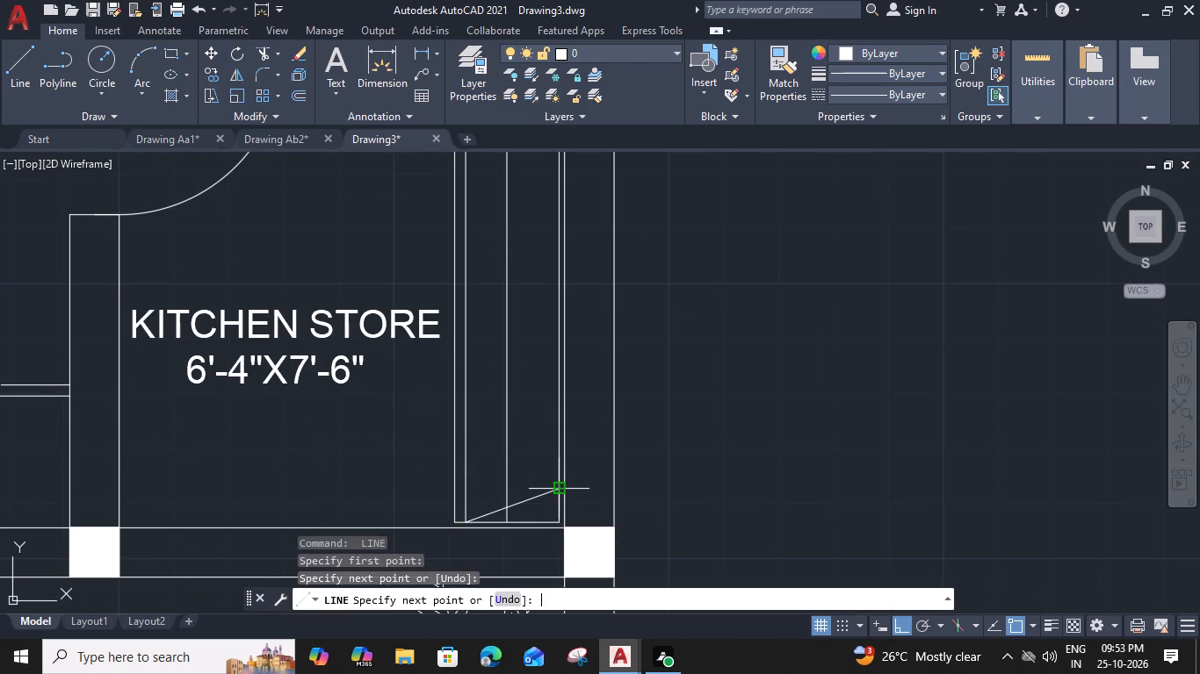
key(space)
drag(559, 506, 550, 506)
click(466, 491)
key(space)
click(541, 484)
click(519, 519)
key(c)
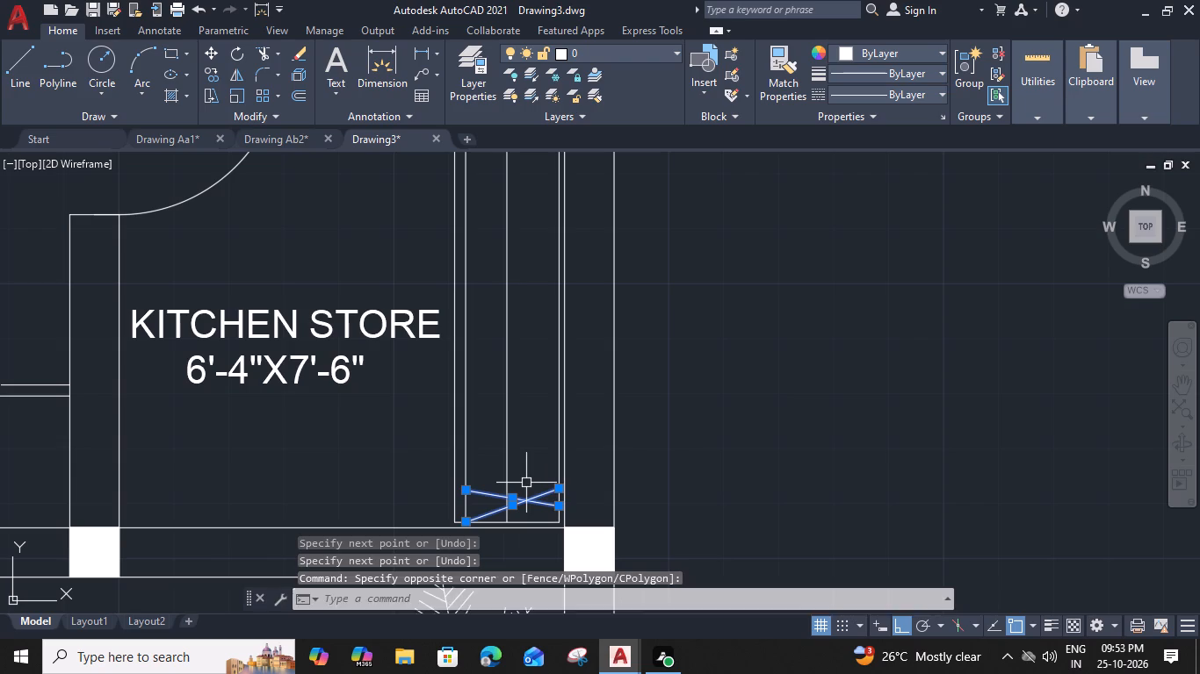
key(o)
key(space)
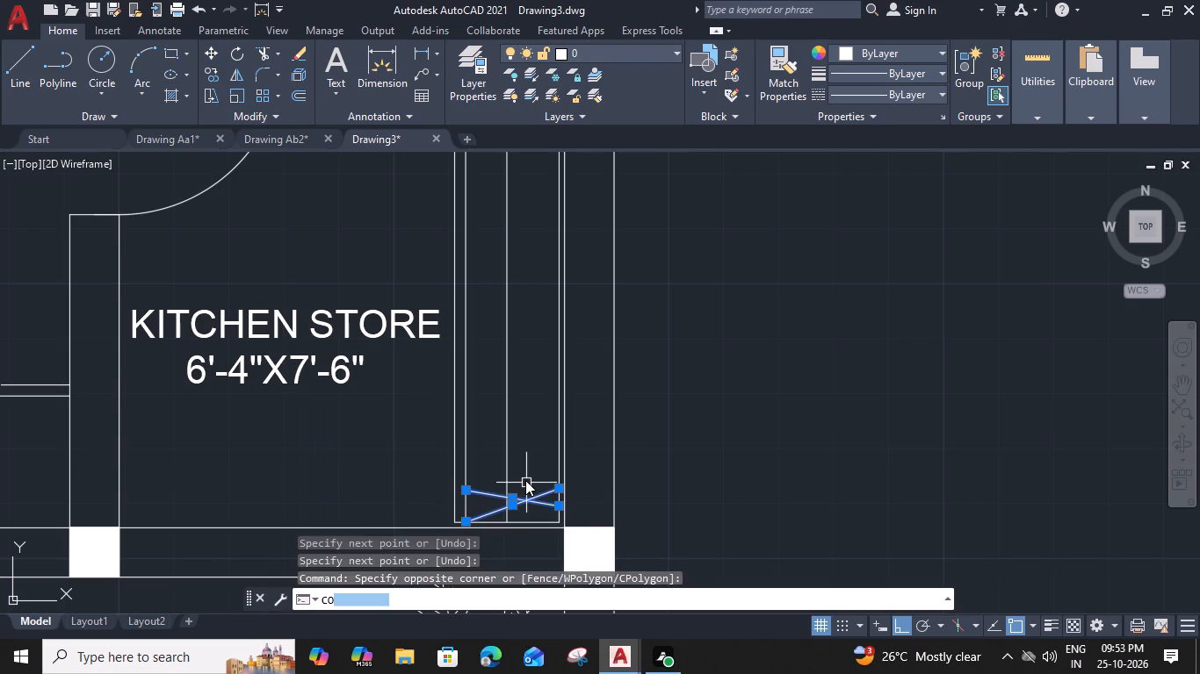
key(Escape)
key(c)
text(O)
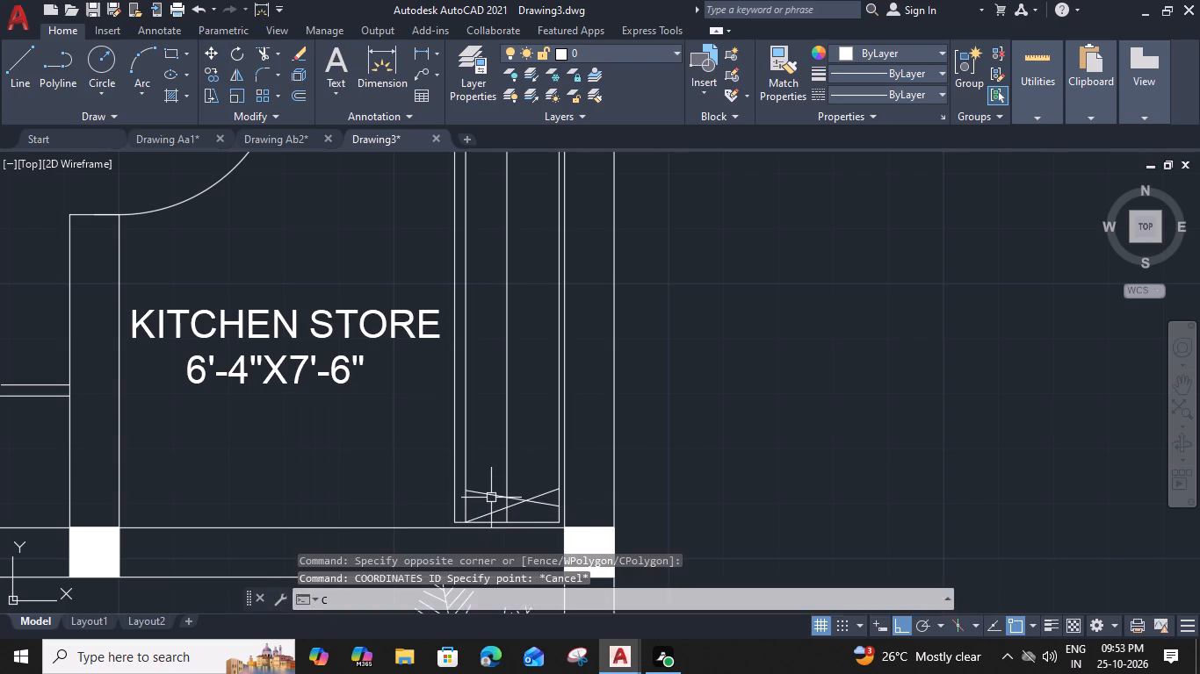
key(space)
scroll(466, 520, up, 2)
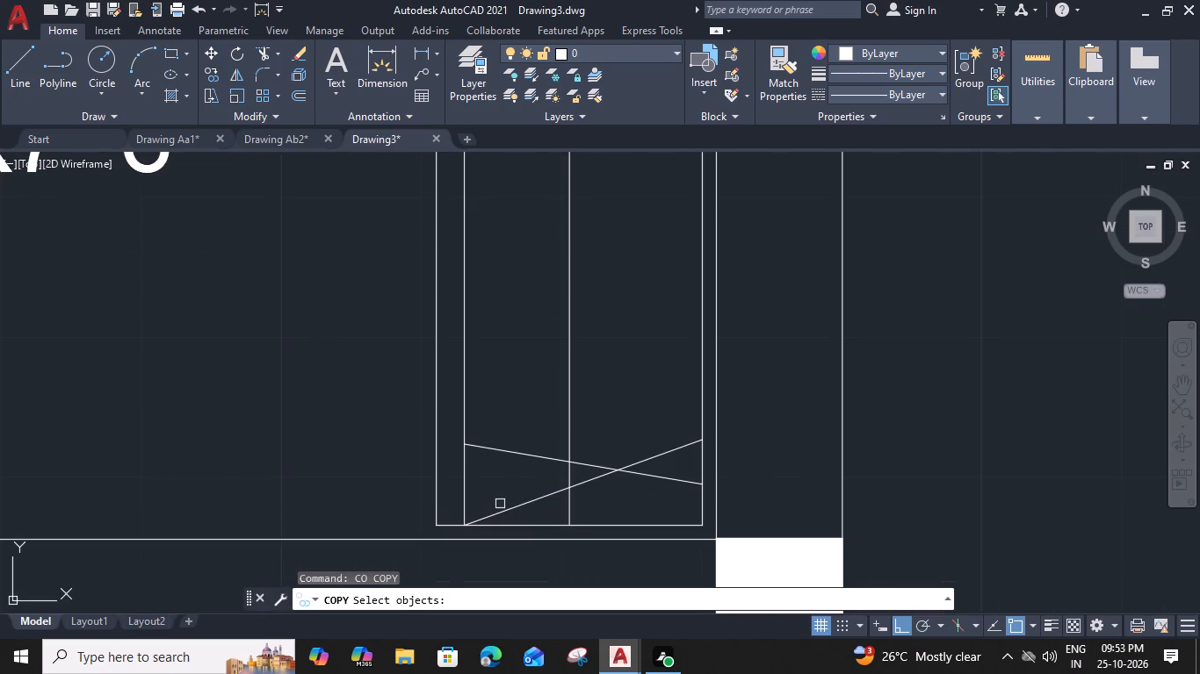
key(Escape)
Copy the two crossing slanted lines end to end along the kitchen store shelf, starting from its porch end.
drag(630, 440, 623, 460)
click(606, 494)
key(c)
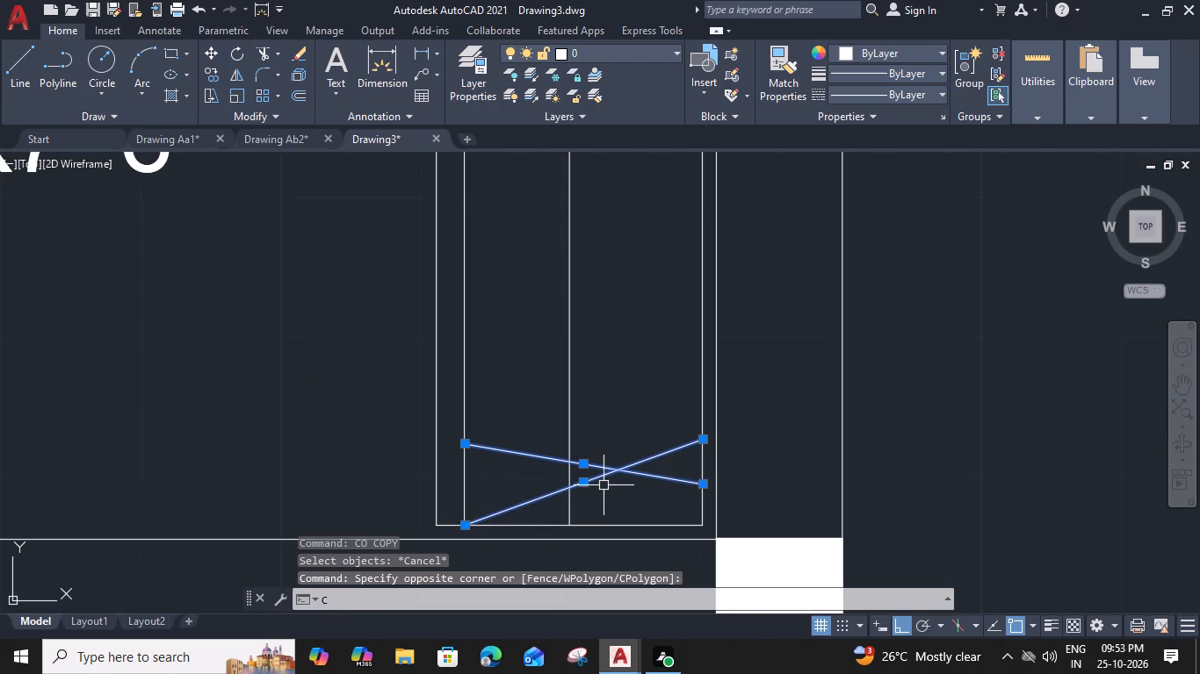
text(O)
key(space)
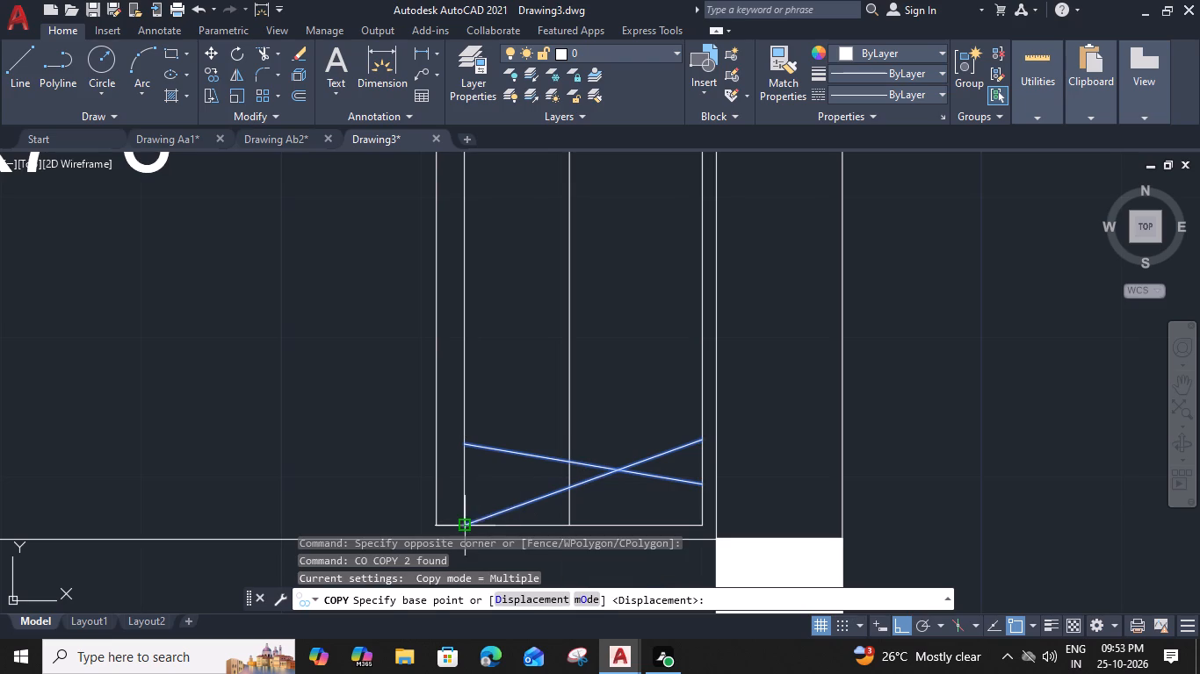
click(466, 530)
click(464, 441)
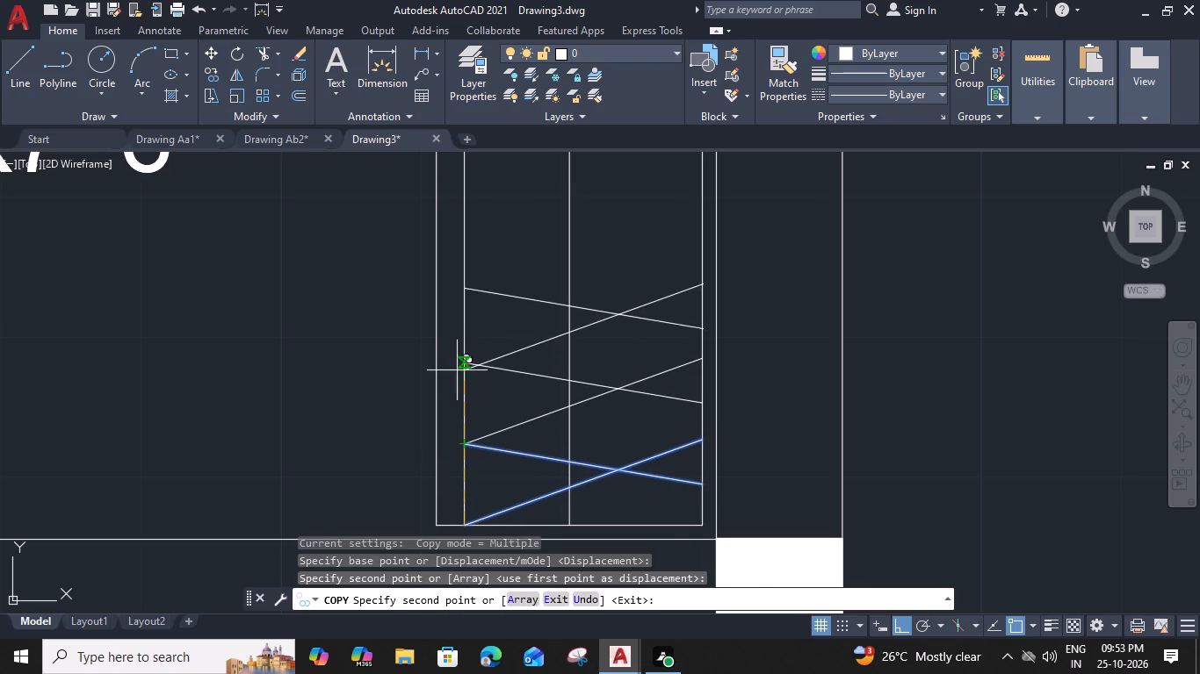
click(467, 359)
middle_drag(467, 361, 463, 460)
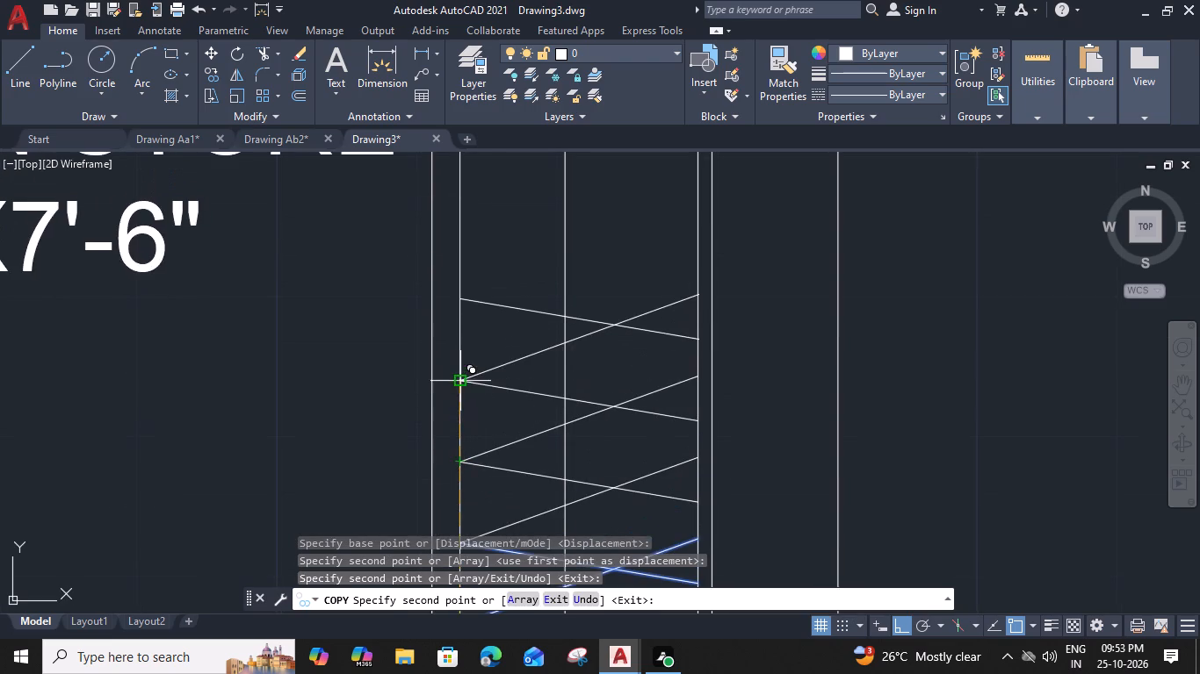
click(460, 384)
click(462, 295)
middle_drag(459, 227, 455, 317)
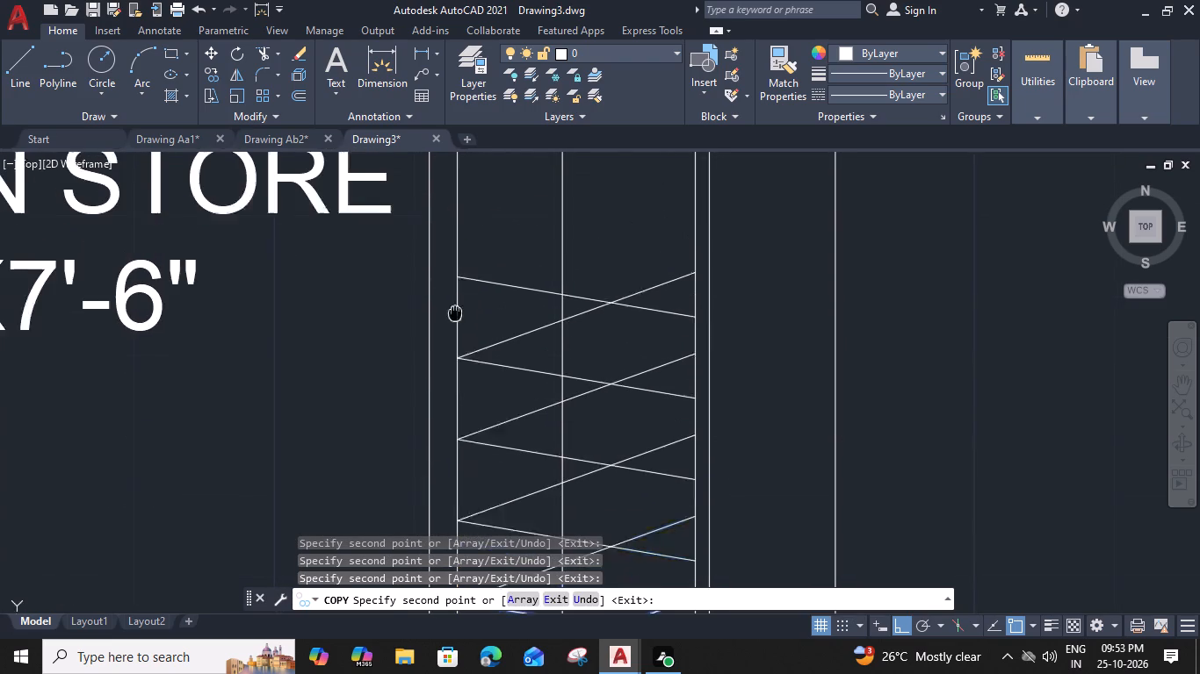
middle_drag(455, 317, 455, 326)
click(456, 319)
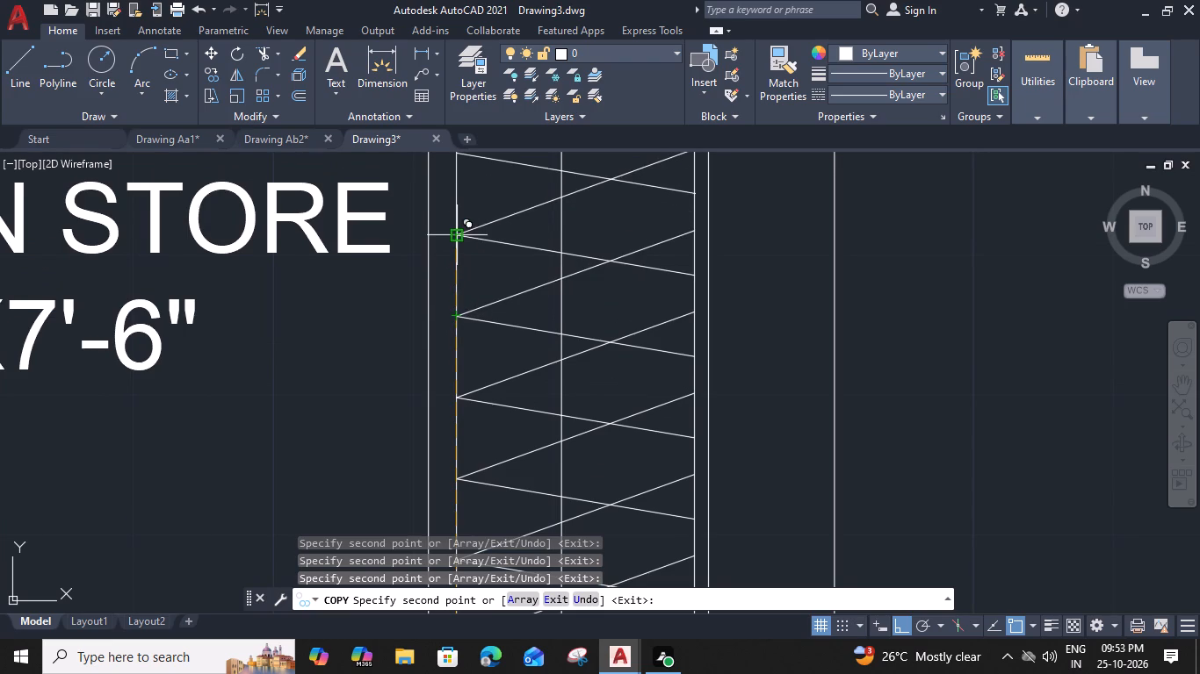
Continue the end-to-end copies of the slanted line pair until the shelf is filled to its wash end.
click(457, 237)
middle_drag(460, 236, 457, 388)
click(454, 308)
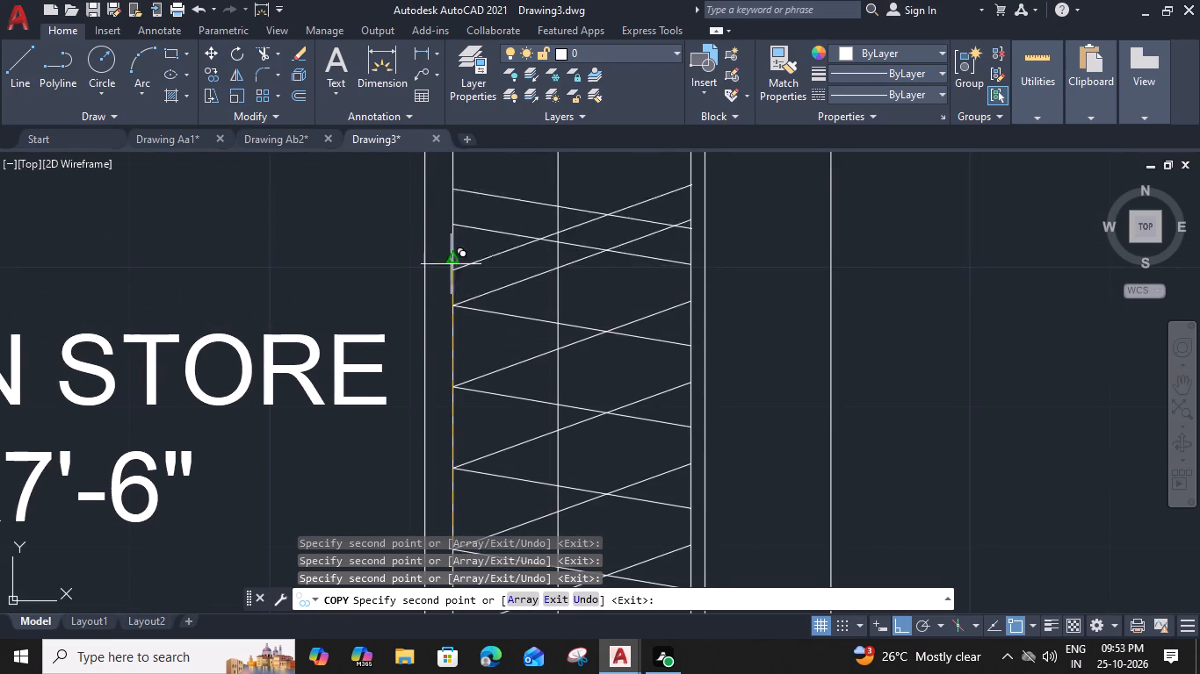
middle_drag(449, 252, 441, 422)
click(446, 392)
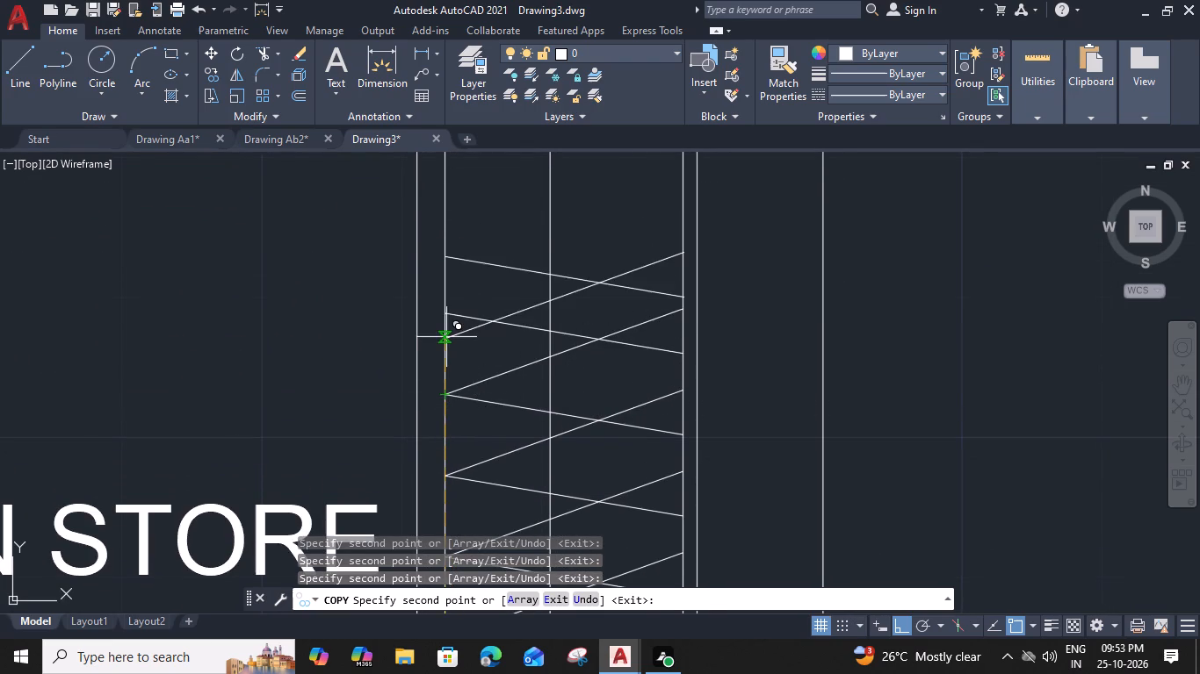
click(445, 318)
middle_drag(443, 284, 426, 450)
click(426, 398)
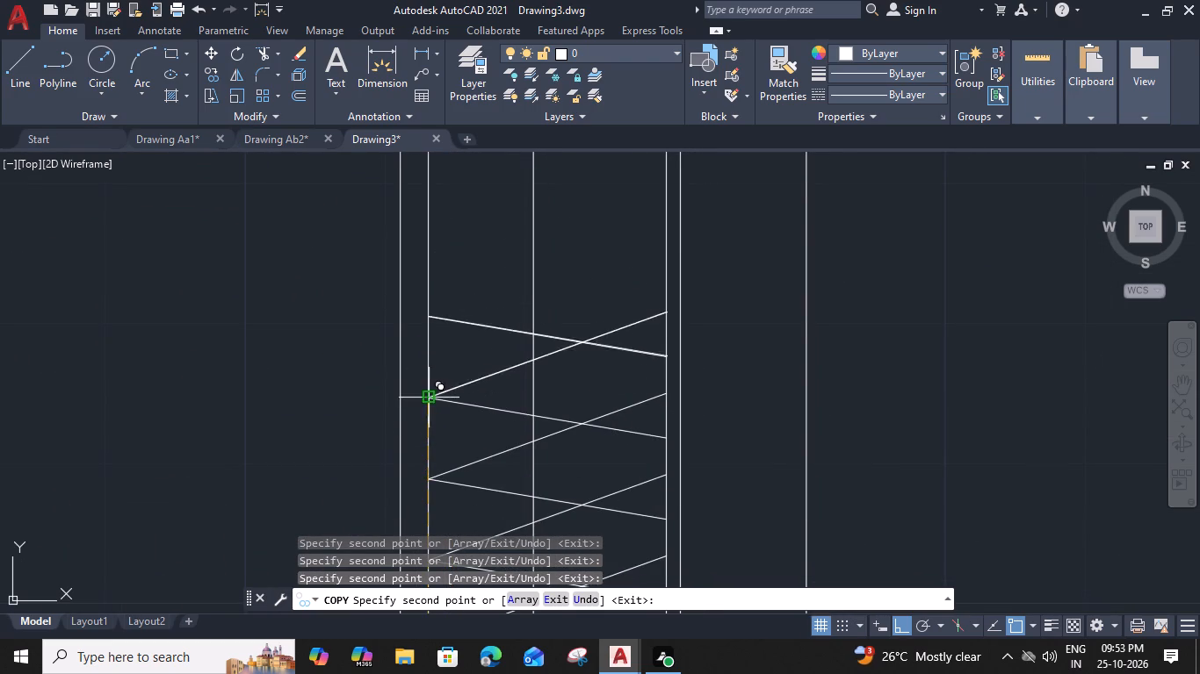
click(428, 321)
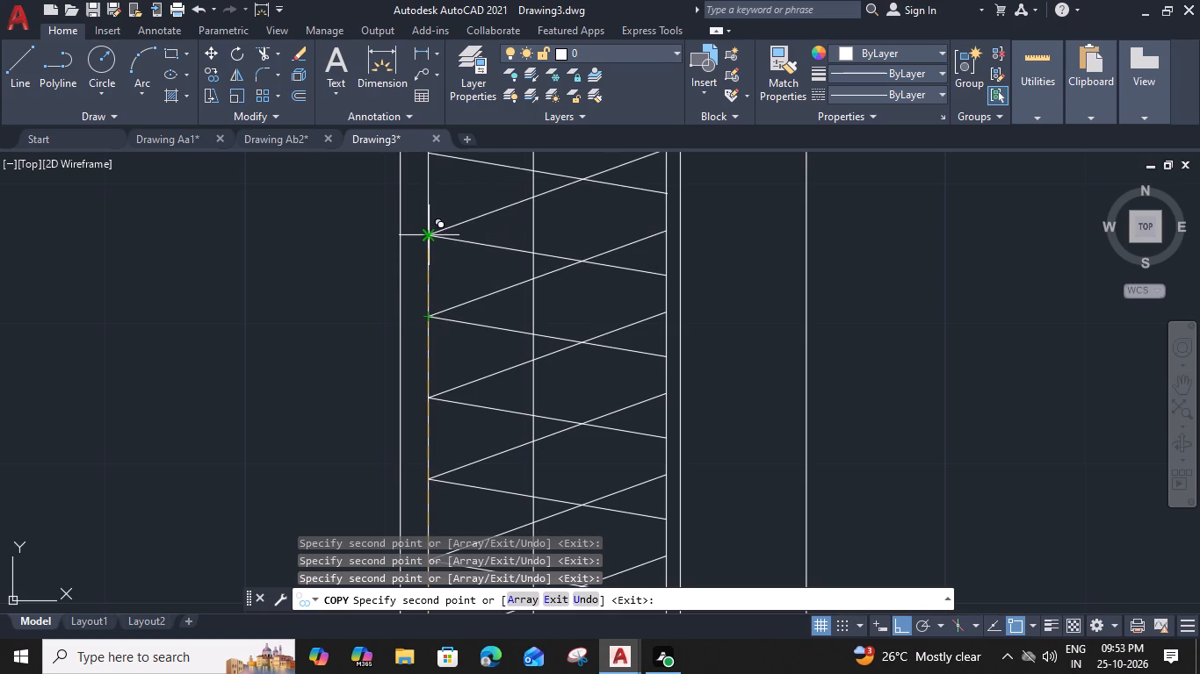
click(430, 237)
middle_drag(430, 237, 428, 498)
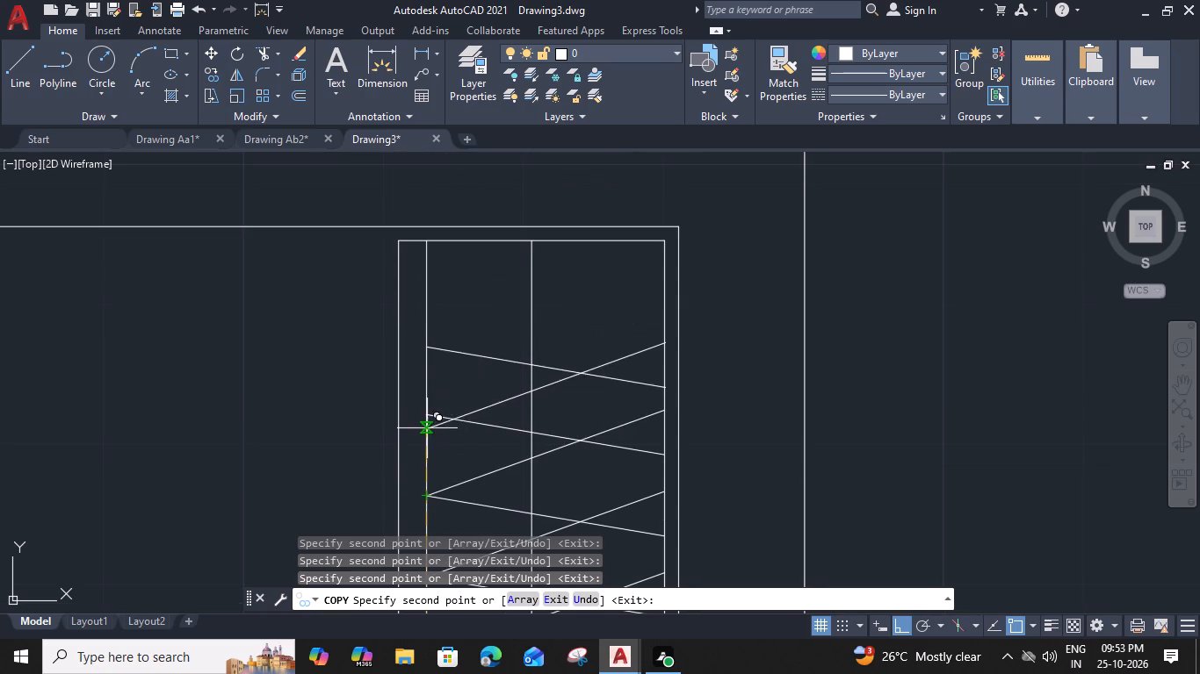
click(426, 415)
click(425, 328)
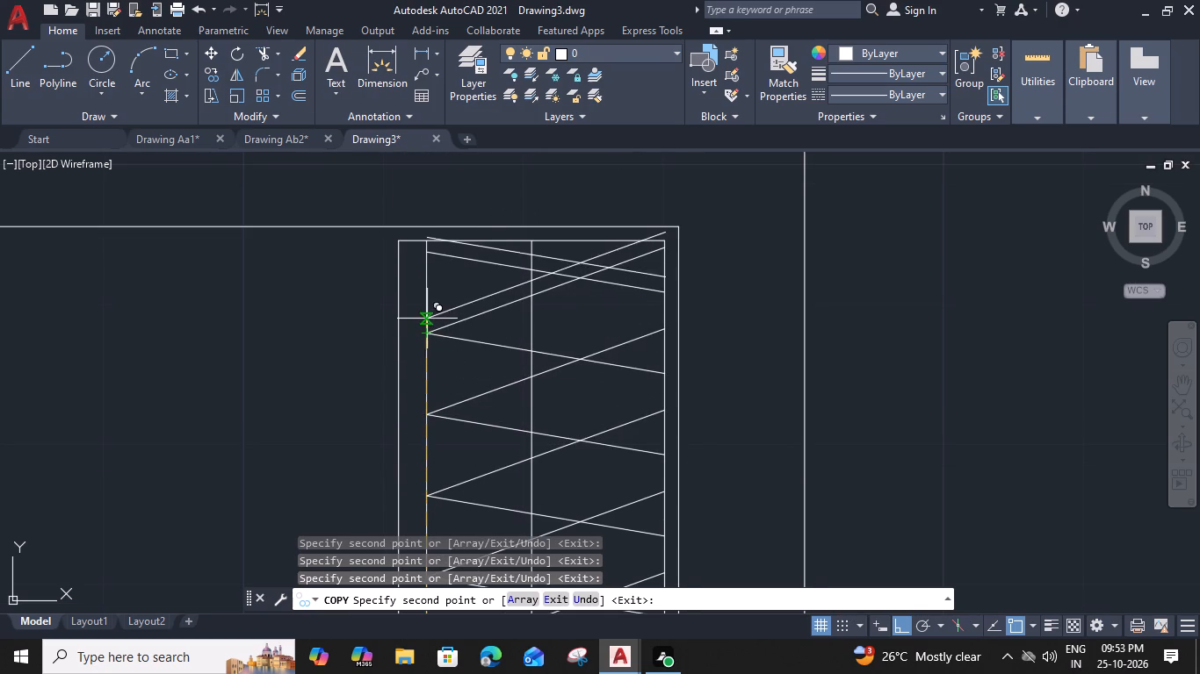
key(Escape)
Draw a sink rectangle on the kitchen counter along the porch wall, near the kitchen store wall.
scroll(438, 308, down, 2)
scroll(489, 381, down, 2)
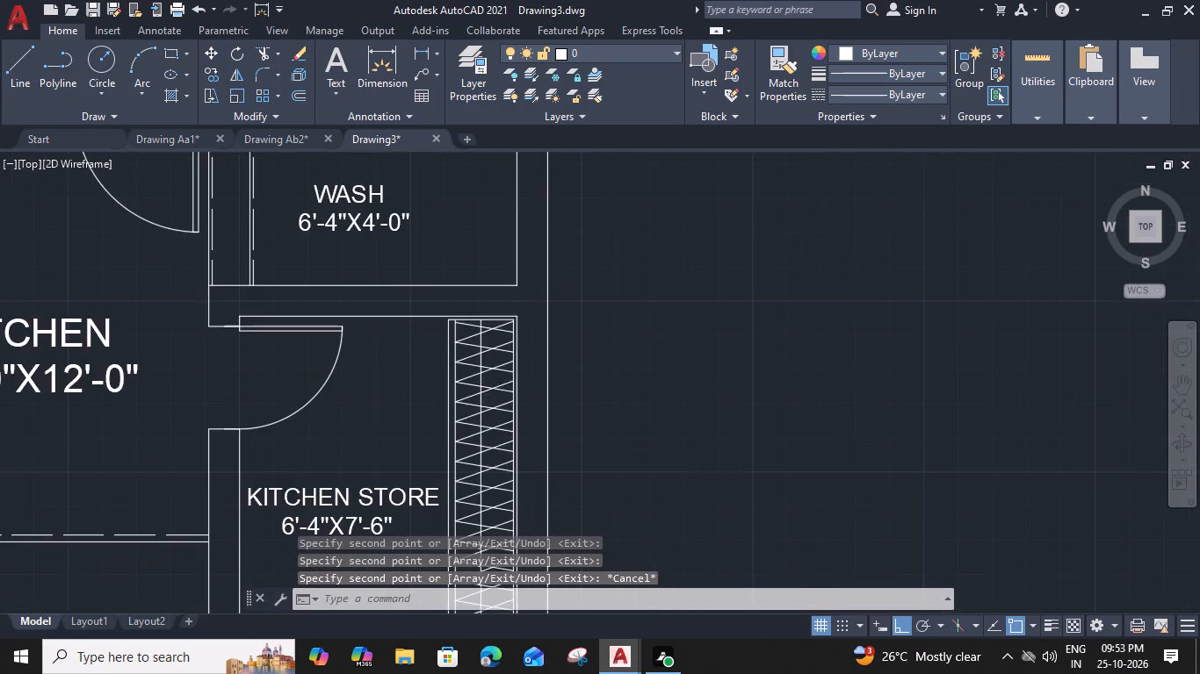
middle_drag(489, 381, 682, 357)
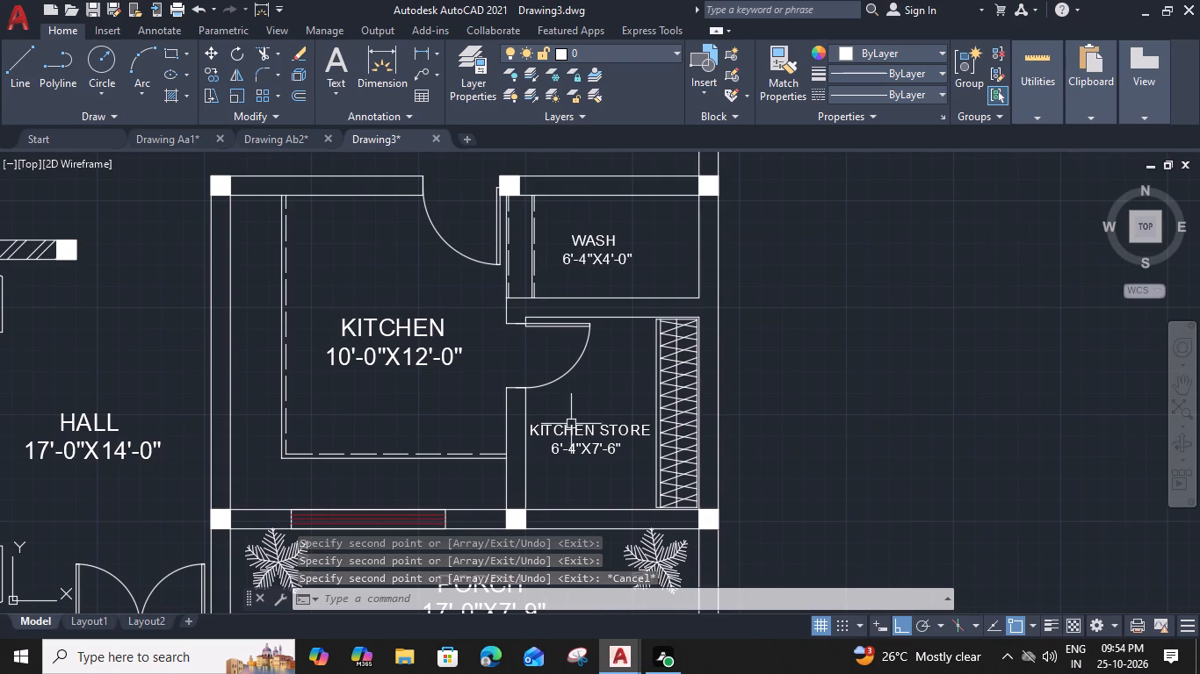
middle_drag(459, 460, 646, 432)
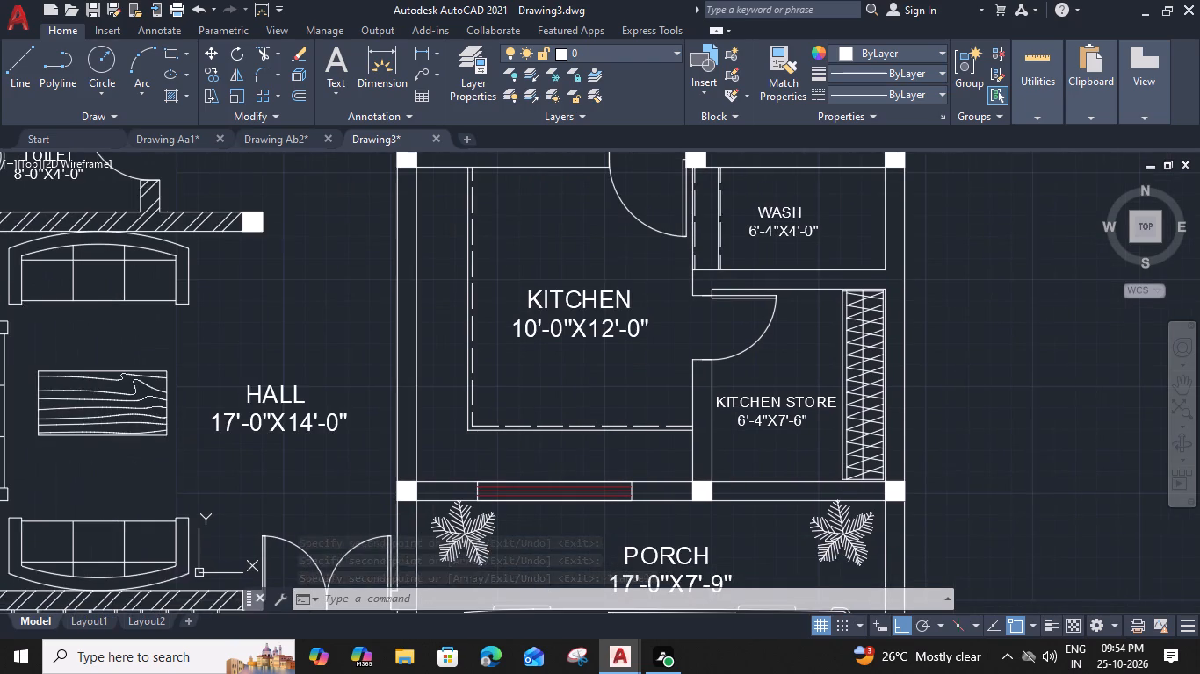
scroll(559, 448, up, 2)
middle_drag(653, 452, 571, 419)
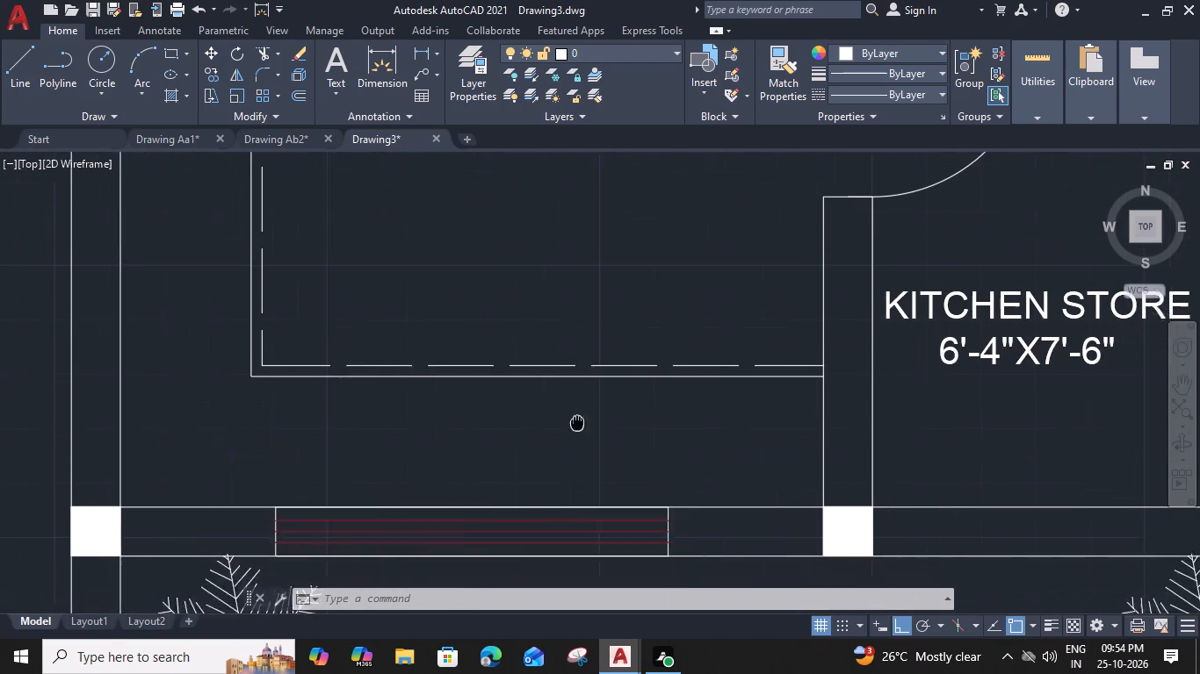
middle_drag(571, 419, 548, 406)
text(RE)
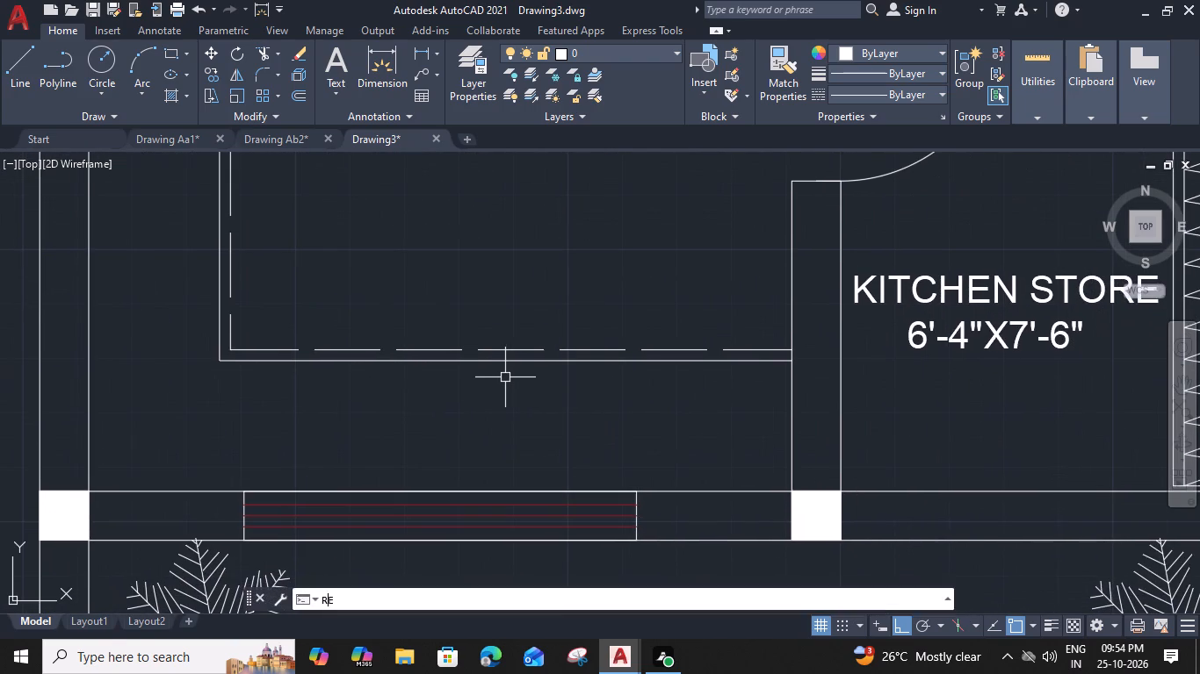
text(C)
key(space)
click(507, 373)
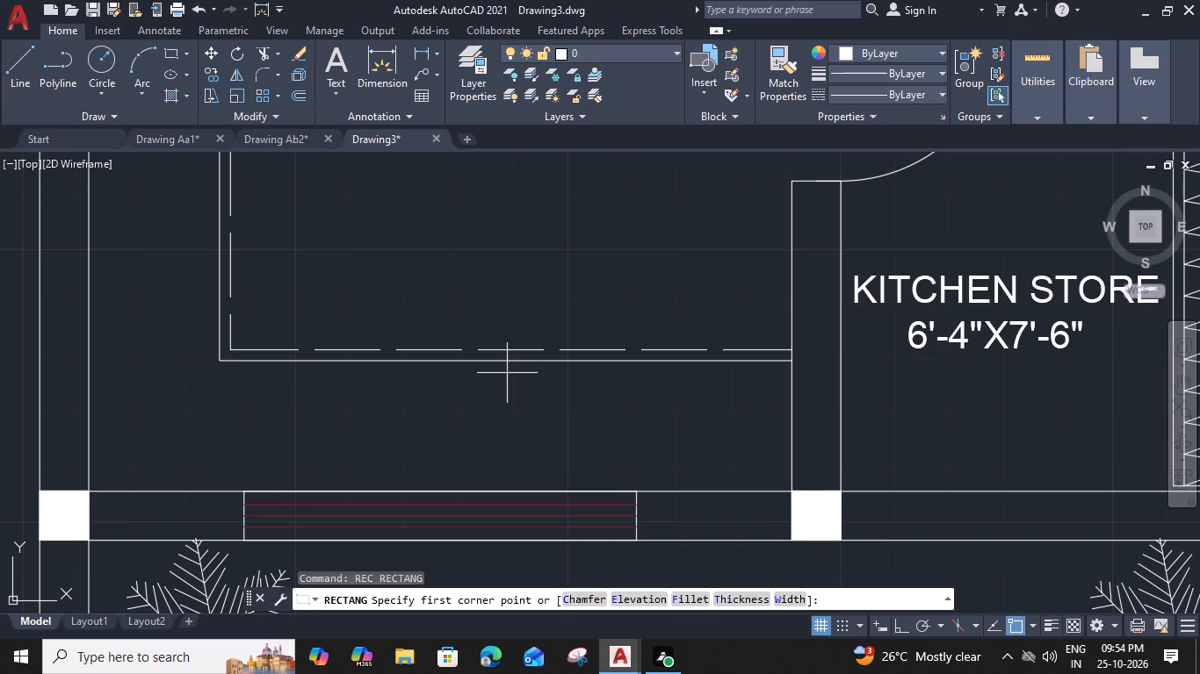
click(771, 478)
Lengthen the sink rectangle by stretching its short side farthest from the kitchen store wall outward along the counter.
click(503, 429)
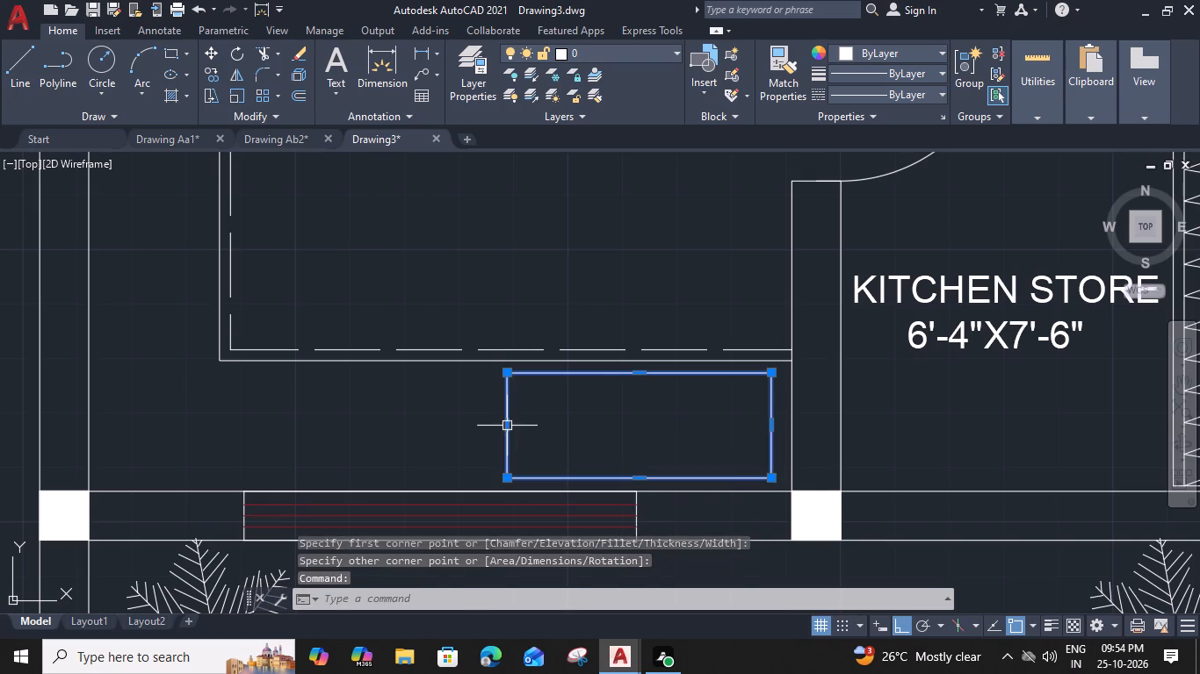
click(510, 426)
click(458, 425)
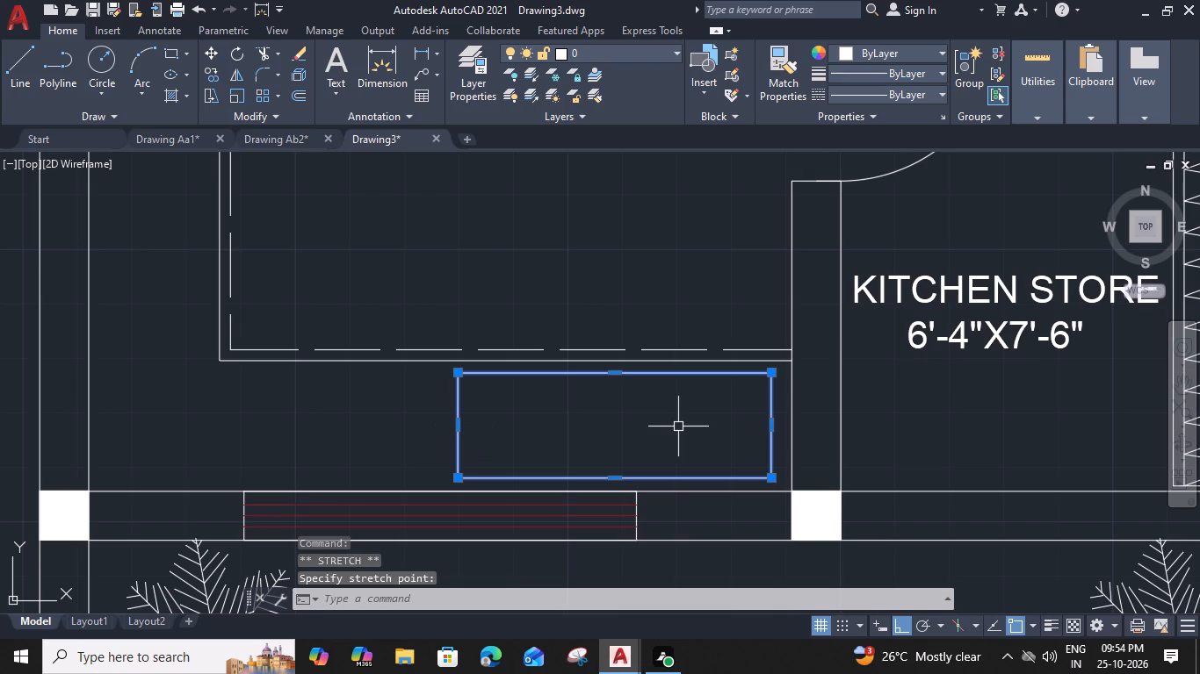
Draw a basin rectangle with 0.9" corner fillets inside the sink rectangle, at the kitchen store end.
key(r)
key(e)
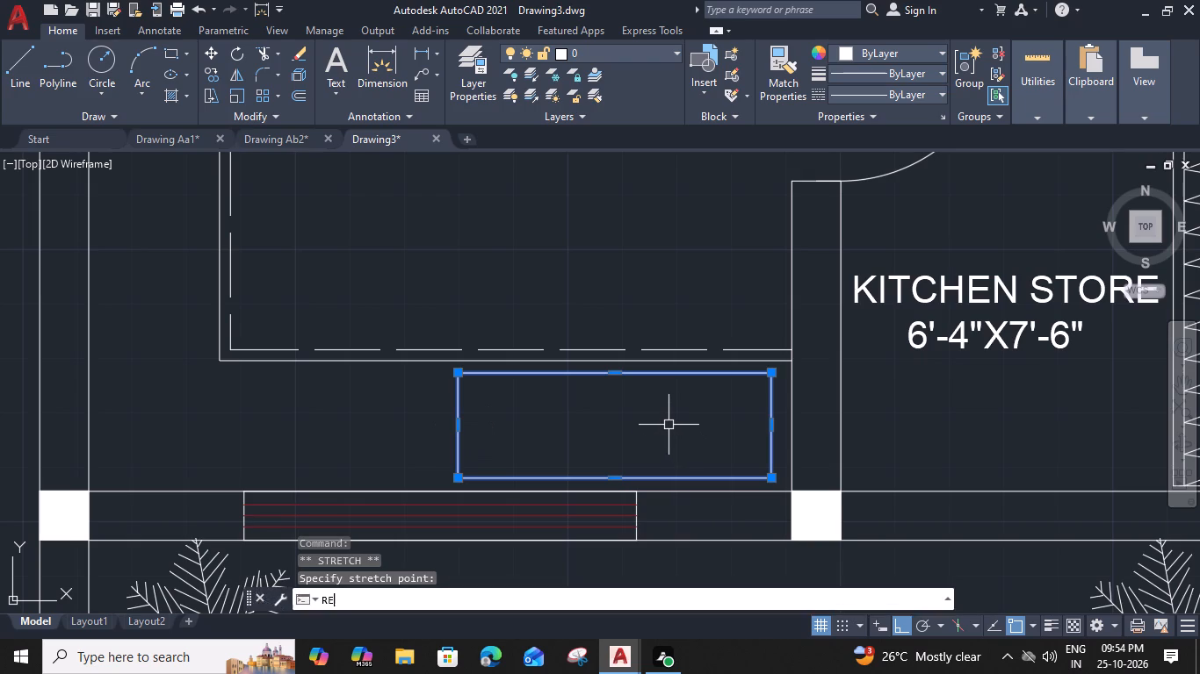
key(c)
key(space)
scroll(664, 418, up, 1)
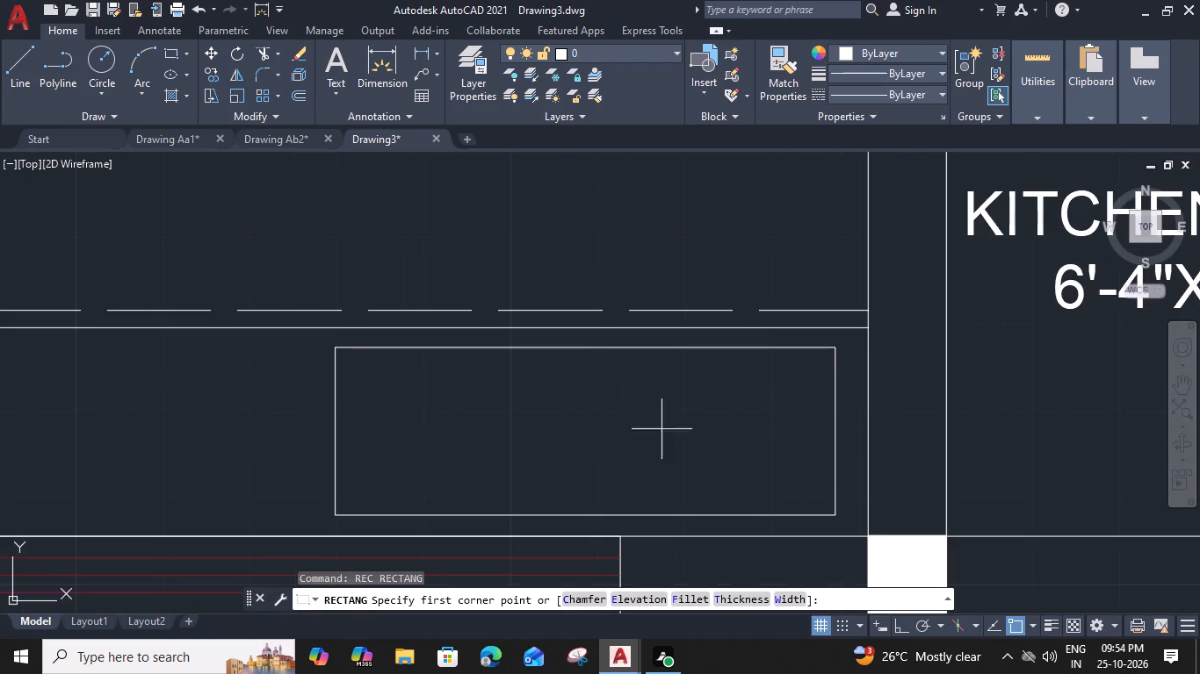
click(691, 604)
key(0)
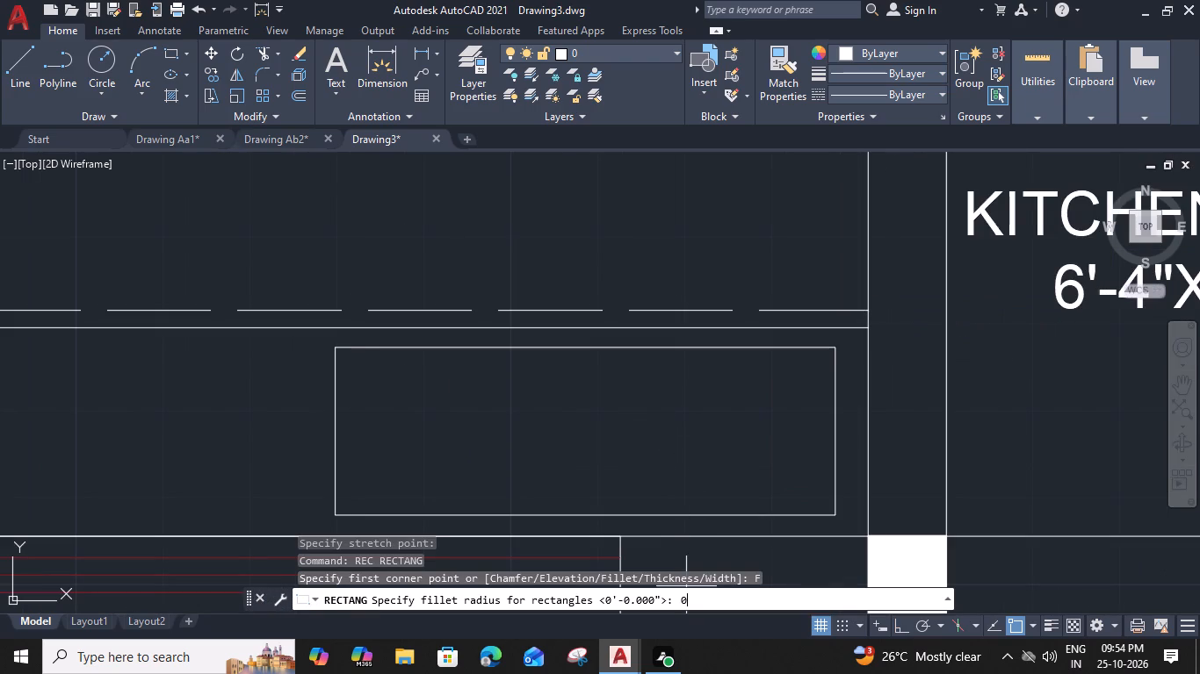
key(period)
text(9")
key(Return)
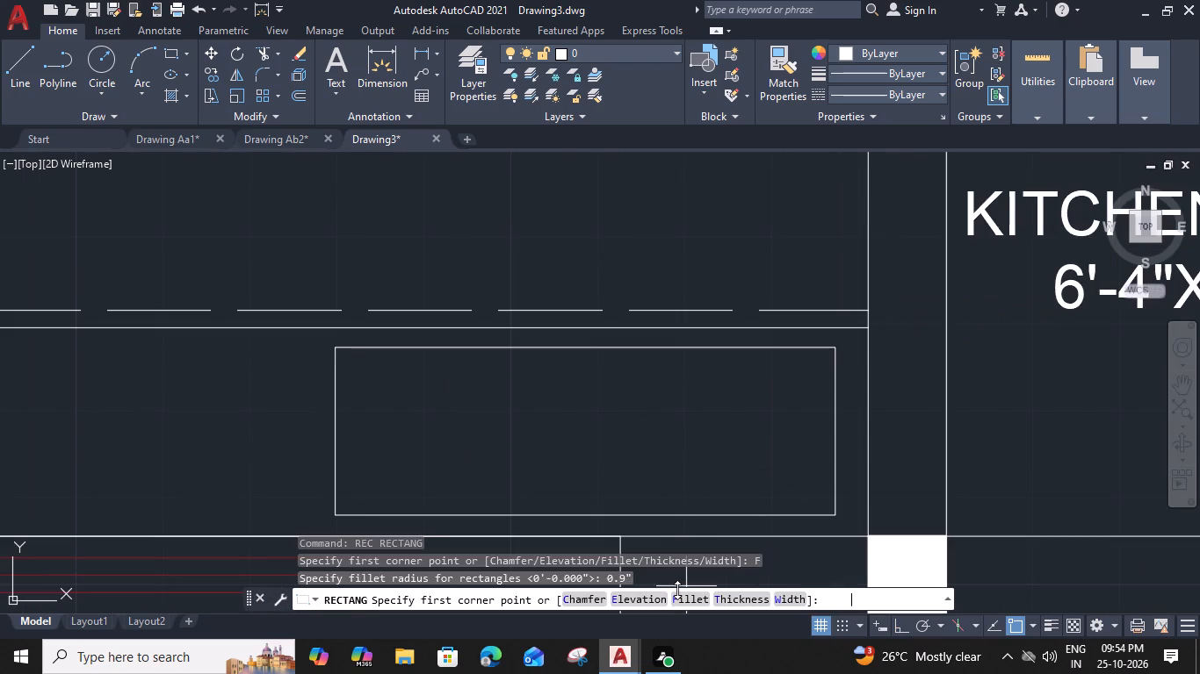
click(817, 365)
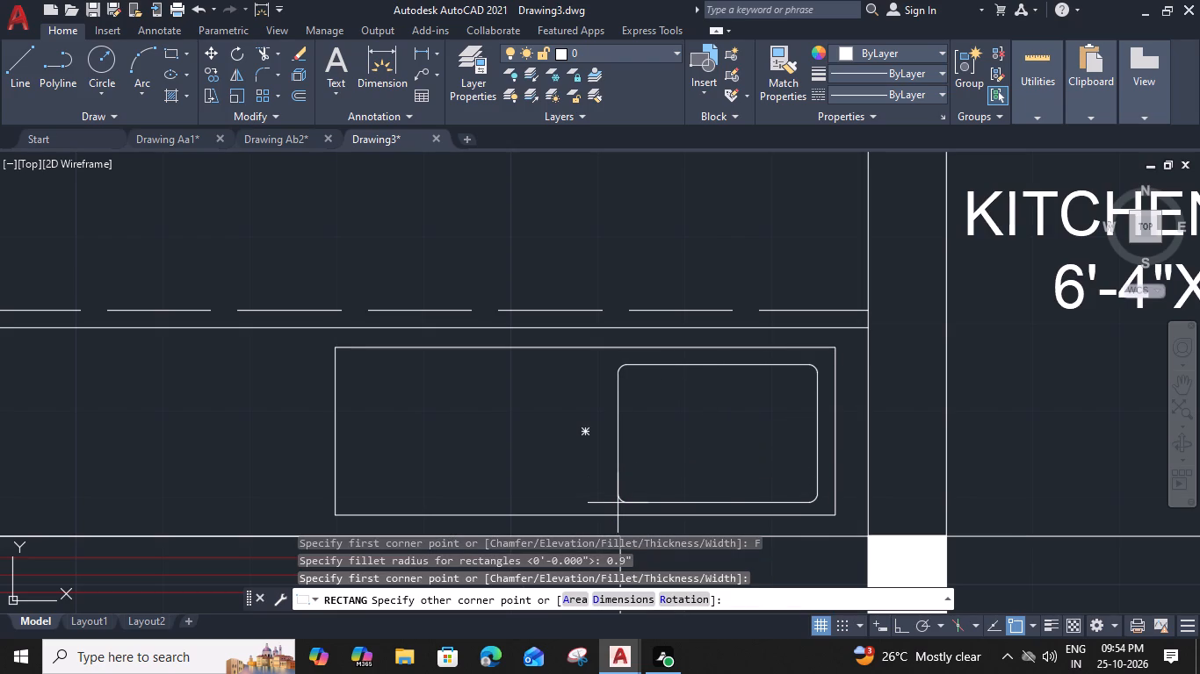
click(618, 503)
Stretch the basin's long edge at the counter front closer to the sink outline, leaving a narrow gap.
click(718, 371)
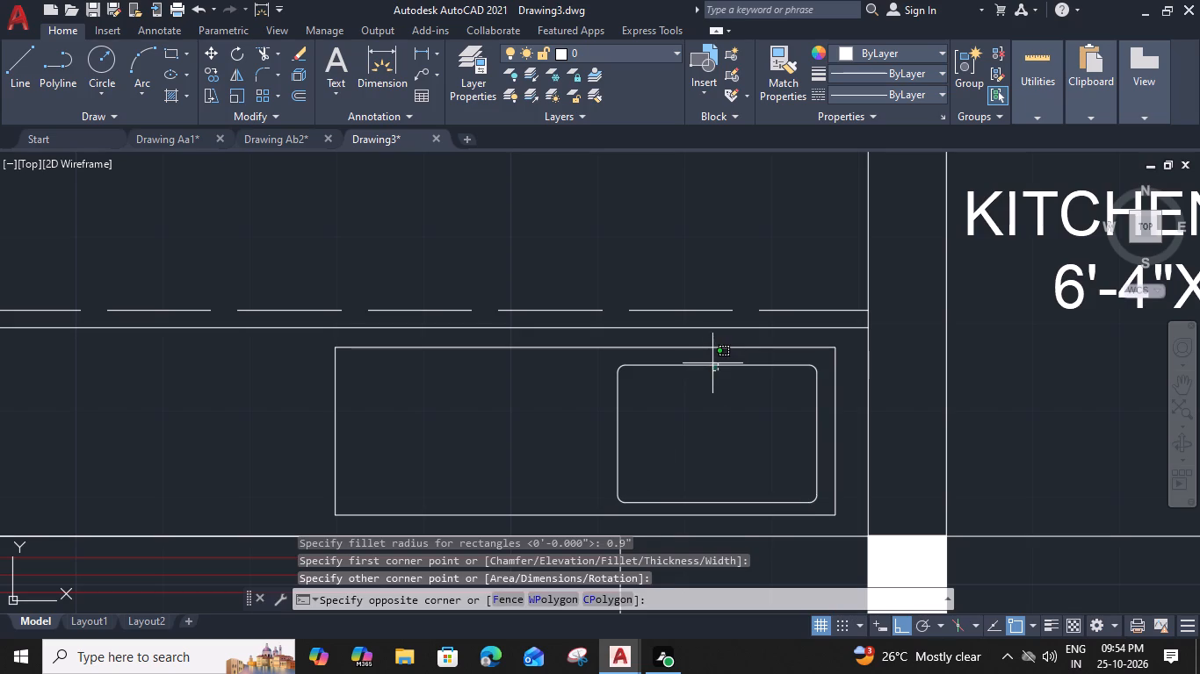
click(711, 362)
click(717, 365)
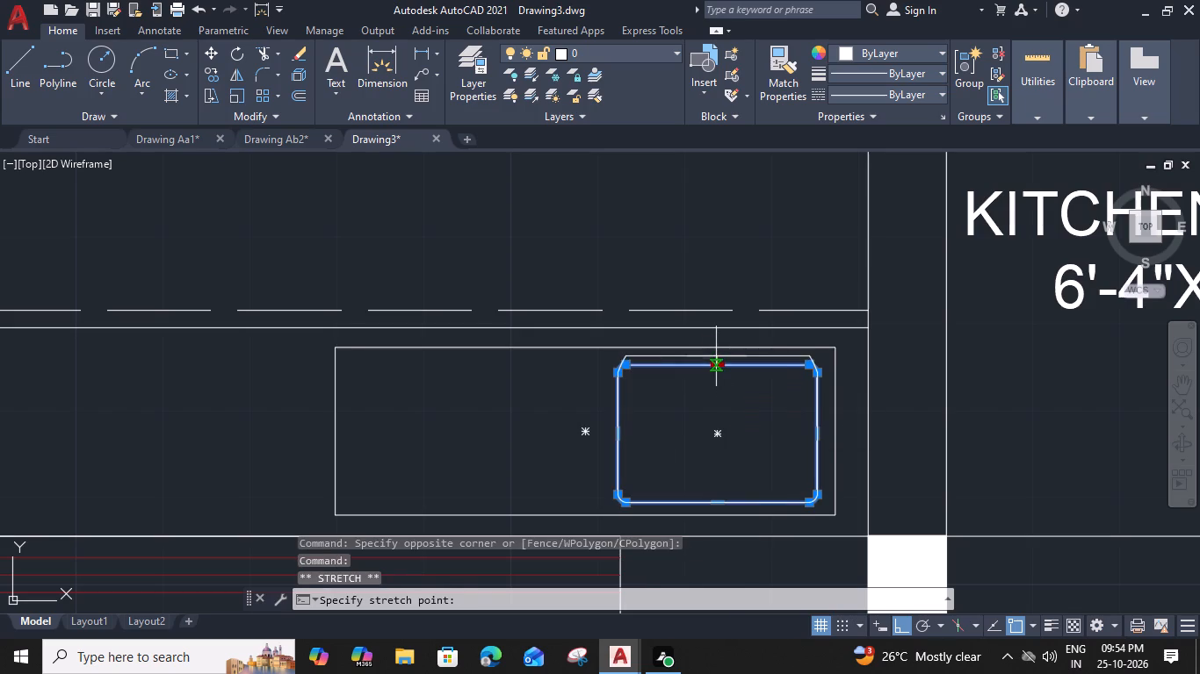
click(716, 355)
scroll(717, 350, up, 2)
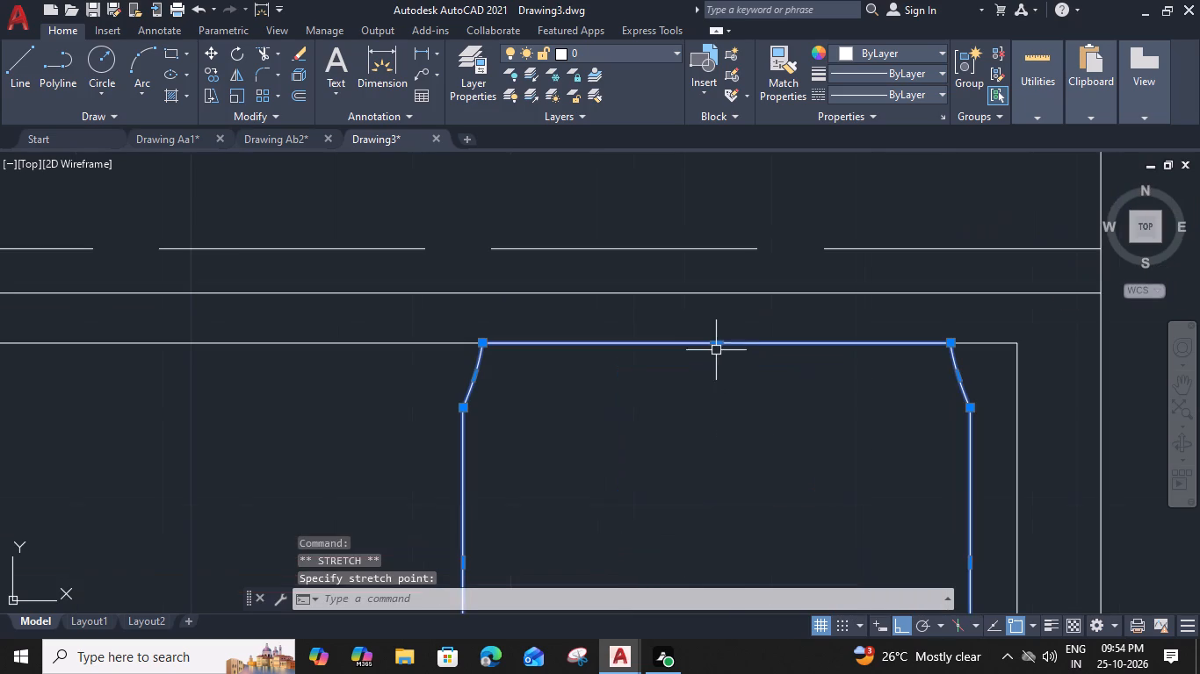
click(716, 341)
click(718, 365)
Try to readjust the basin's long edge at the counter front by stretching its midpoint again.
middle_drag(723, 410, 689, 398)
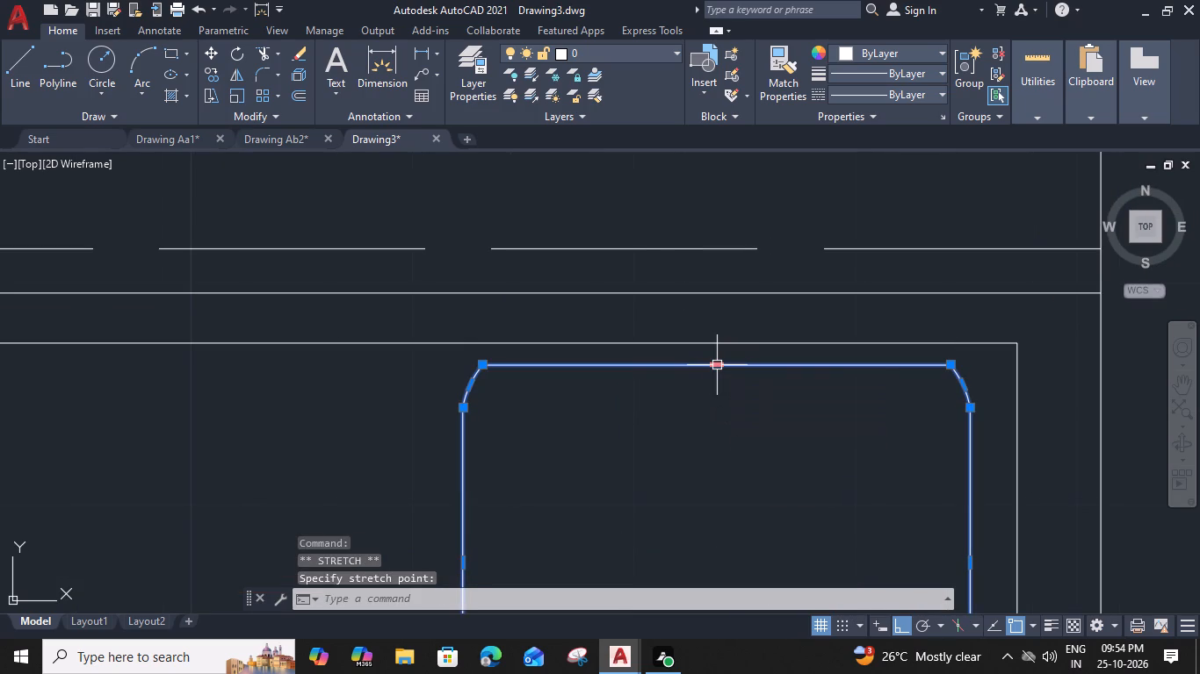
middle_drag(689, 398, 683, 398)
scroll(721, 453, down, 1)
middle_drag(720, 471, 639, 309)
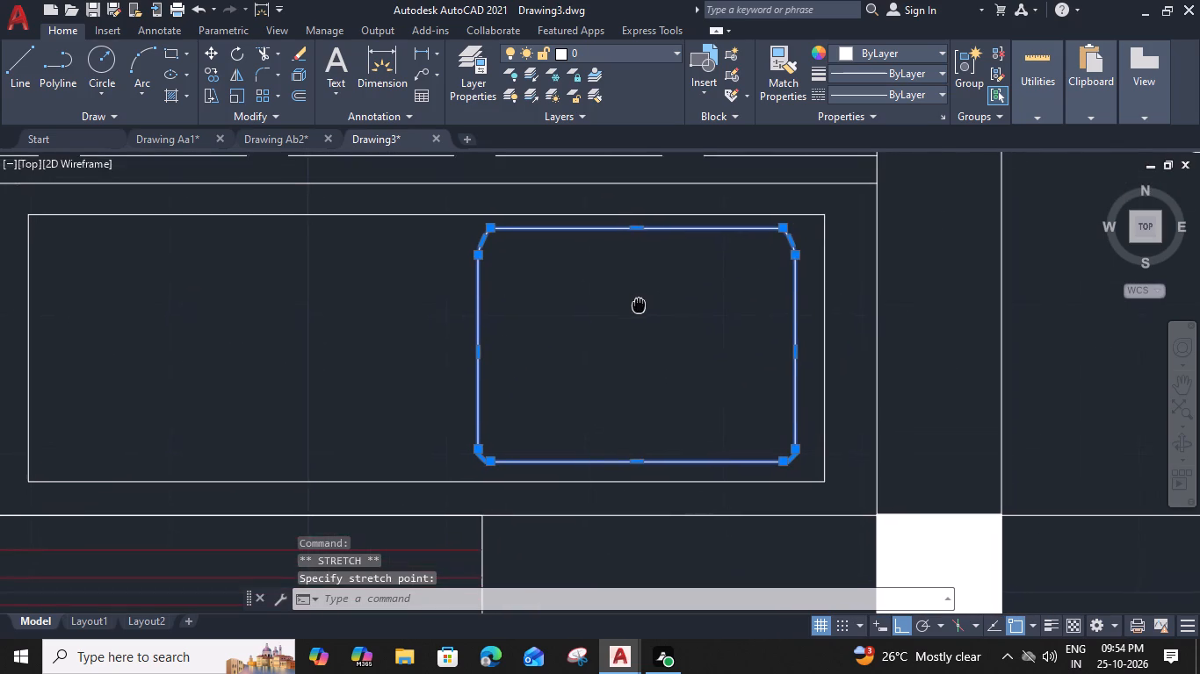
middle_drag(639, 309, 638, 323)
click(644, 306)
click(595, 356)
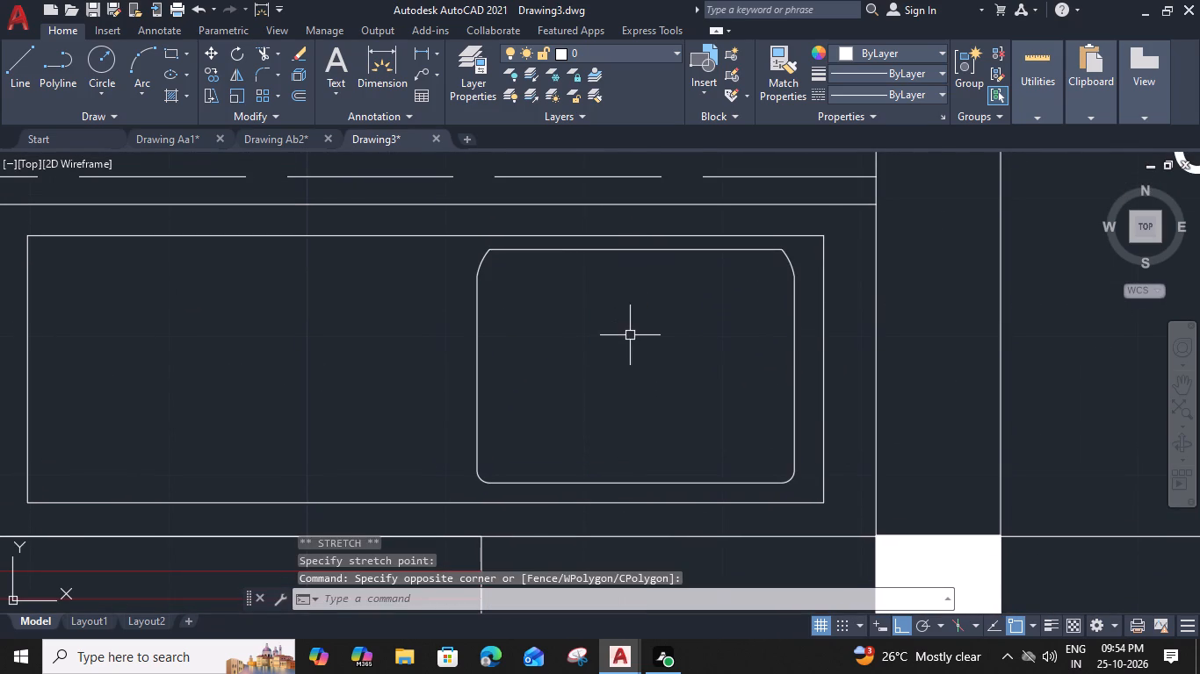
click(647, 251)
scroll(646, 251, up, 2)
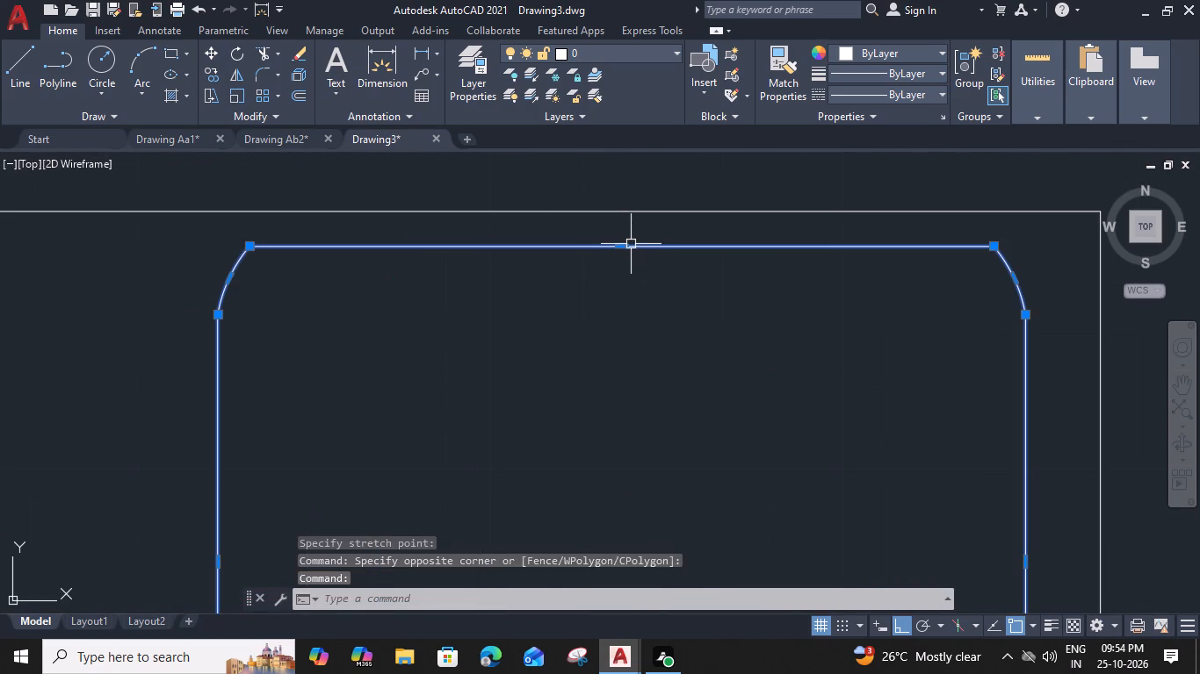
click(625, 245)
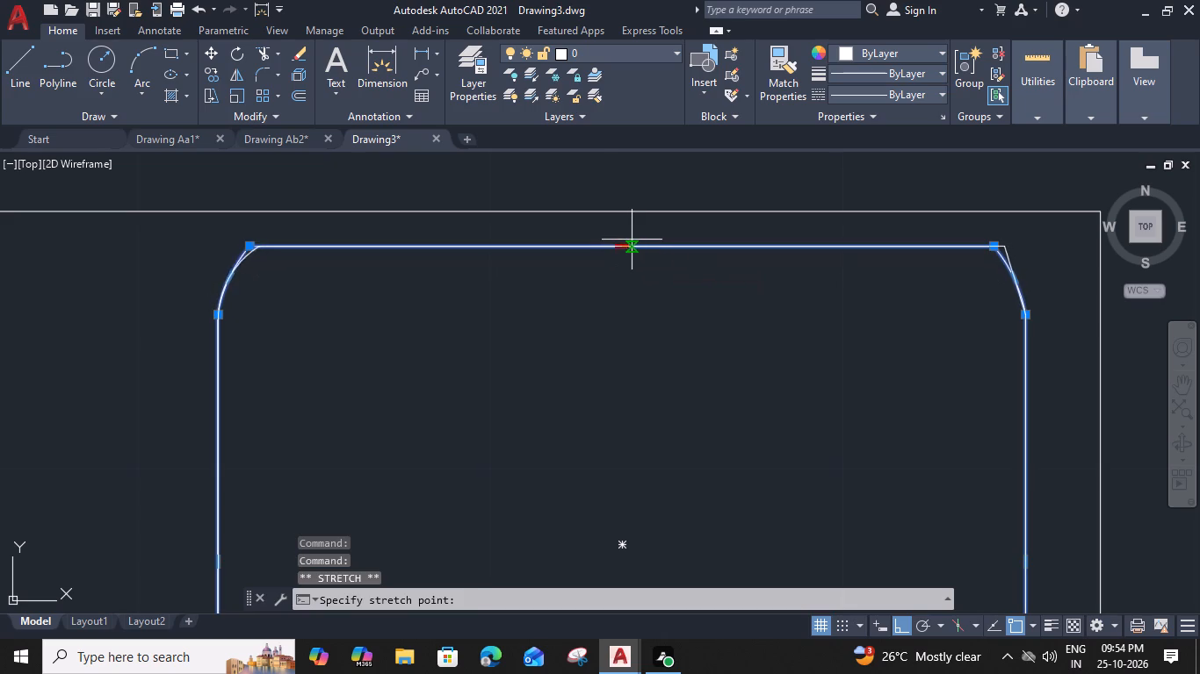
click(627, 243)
Stretch the basin's long edge opposite the counter front closer to the sink outline, leaving a narrow gap.
scroll(640, 358, down, 2)
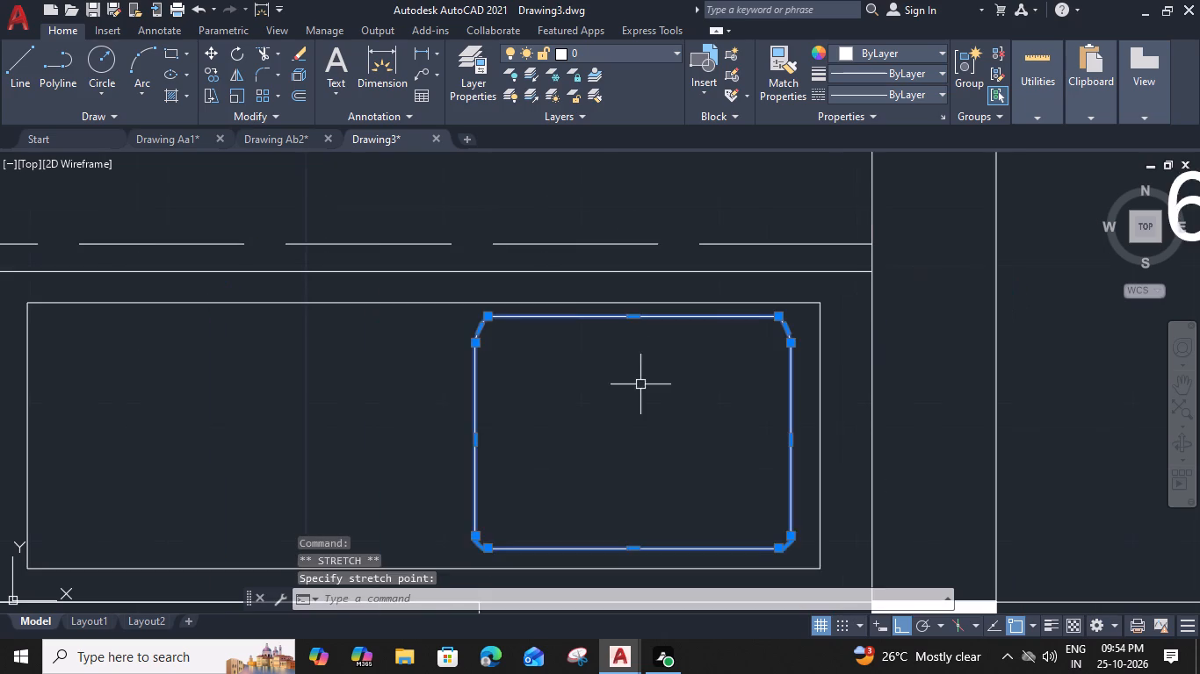
middle_drag(640, 375, 631, 302)
scroll(604, 485, up, 3)
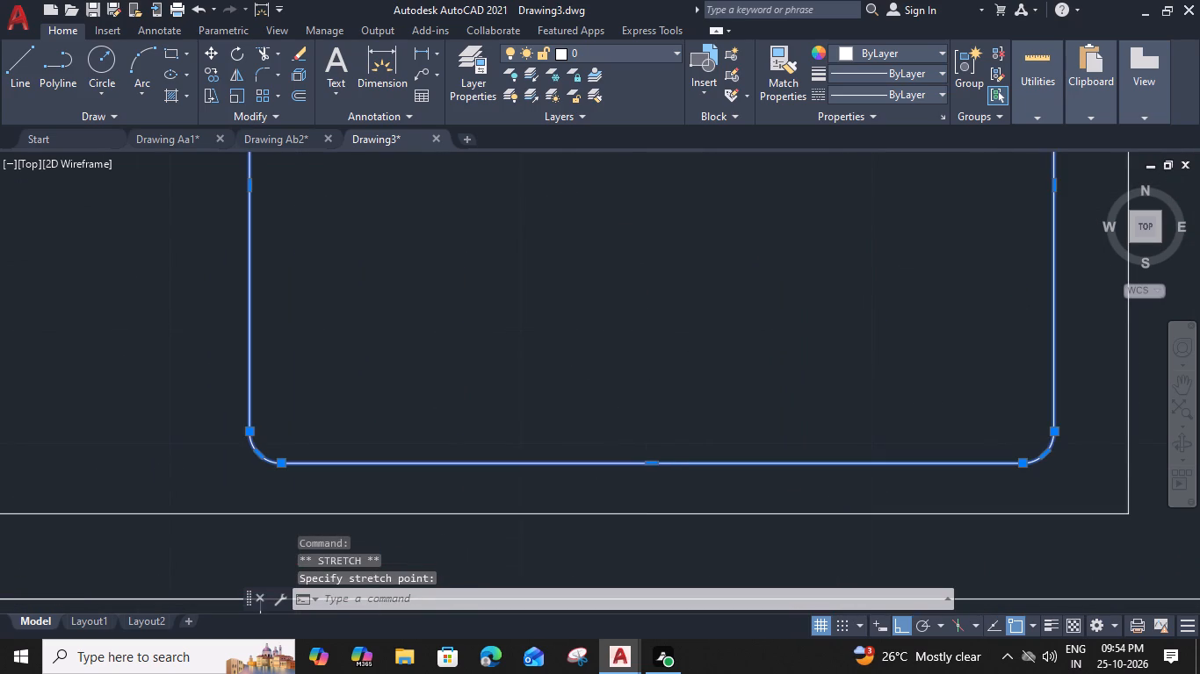
click(654, 457)
click(653, 478)
scroll(653, 470, down, 2)
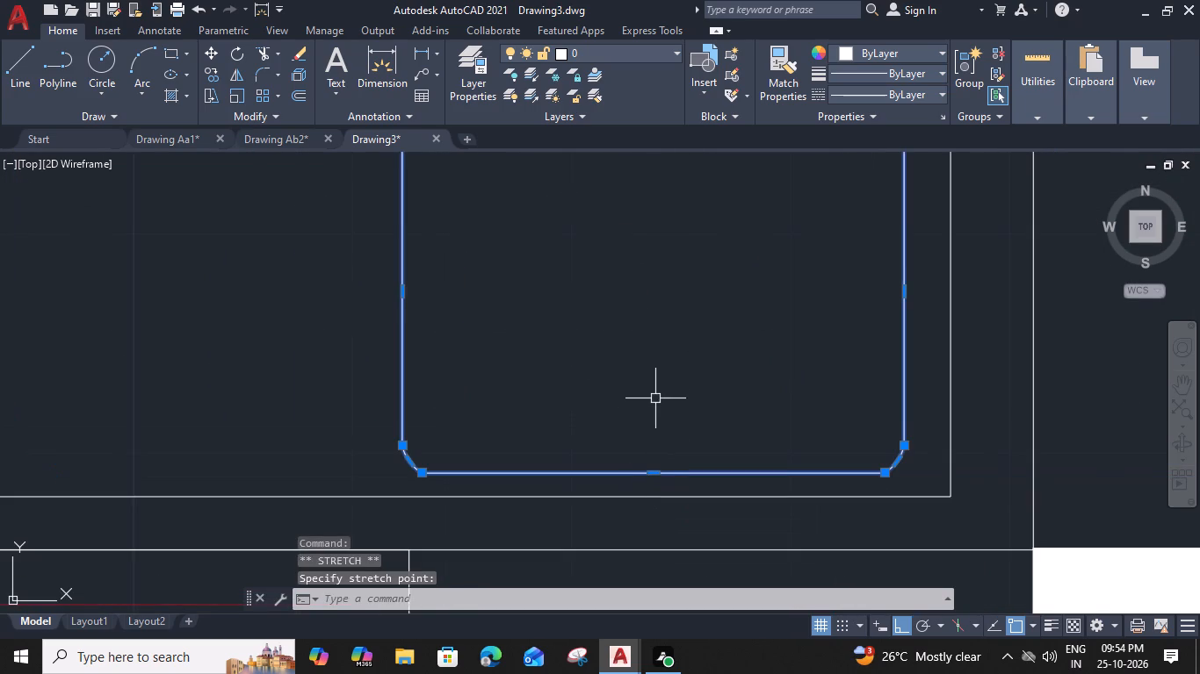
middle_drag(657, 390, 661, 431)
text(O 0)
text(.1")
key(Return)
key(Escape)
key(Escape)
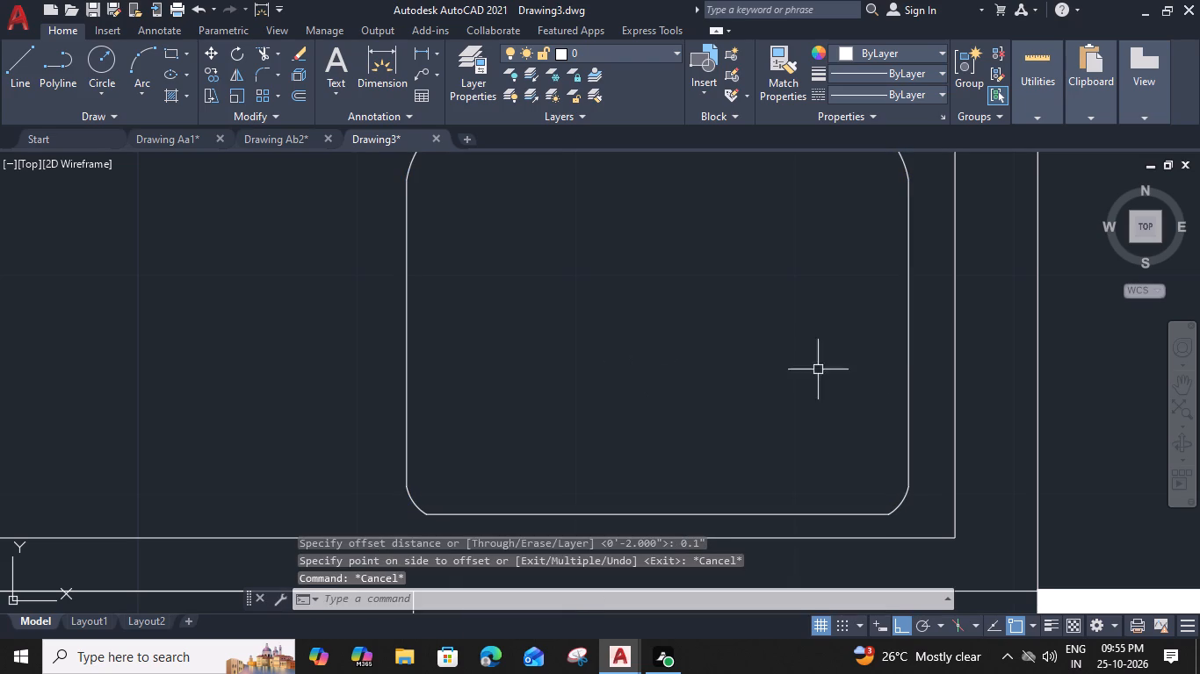
Offset the basin outline 0.6" inward.
click(906, 368)
key(o)
key(space)
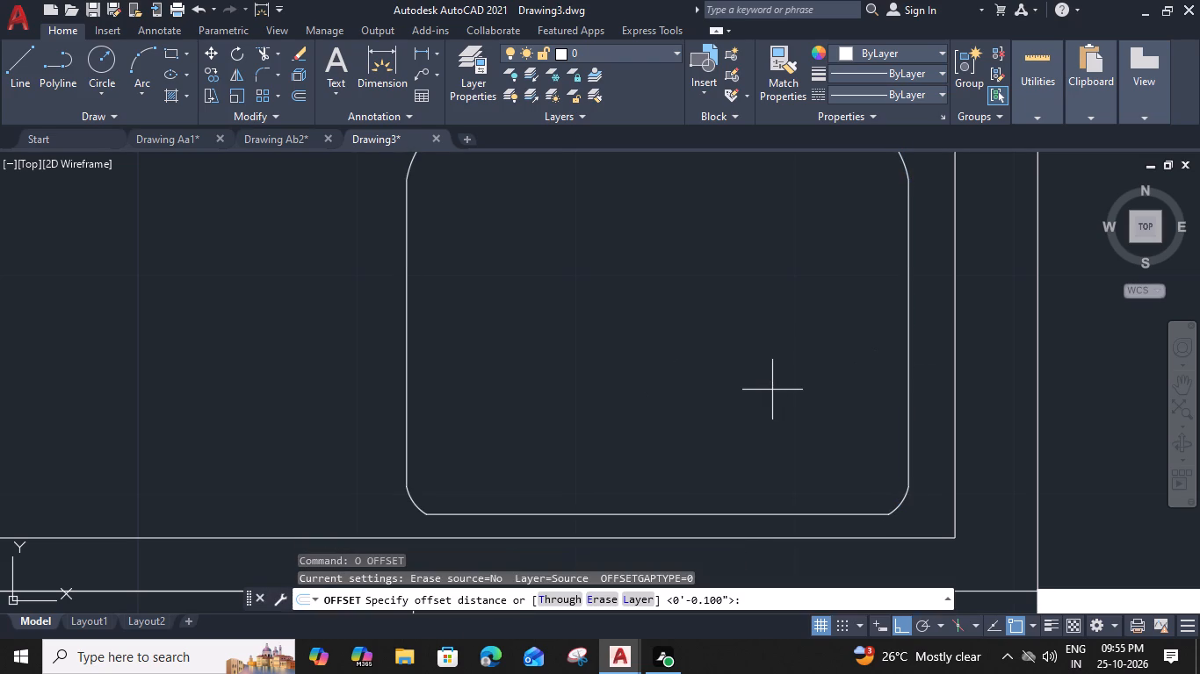
text(0.6")
key(Return)
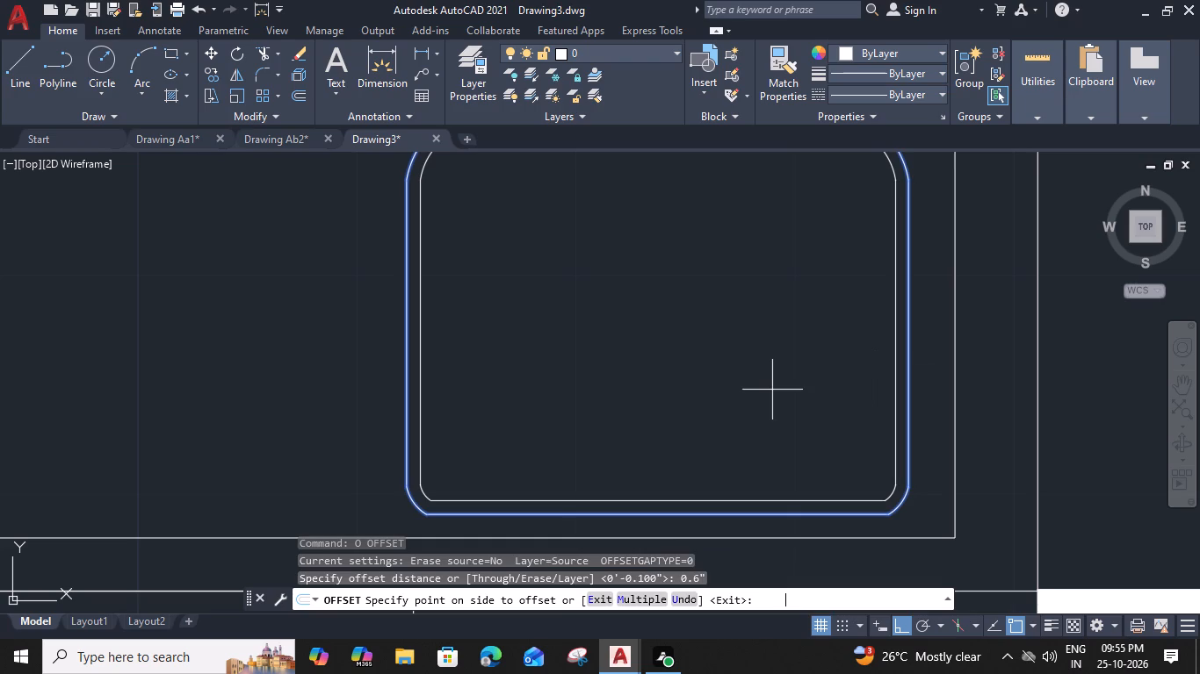
click(701, 386)
key(Escape)
Draw a centre line across the basin between the midpoints of the inner outline's two long edges.
scroll(685, 374, down, 1)
middle_drag(685, 374, 690, 395)
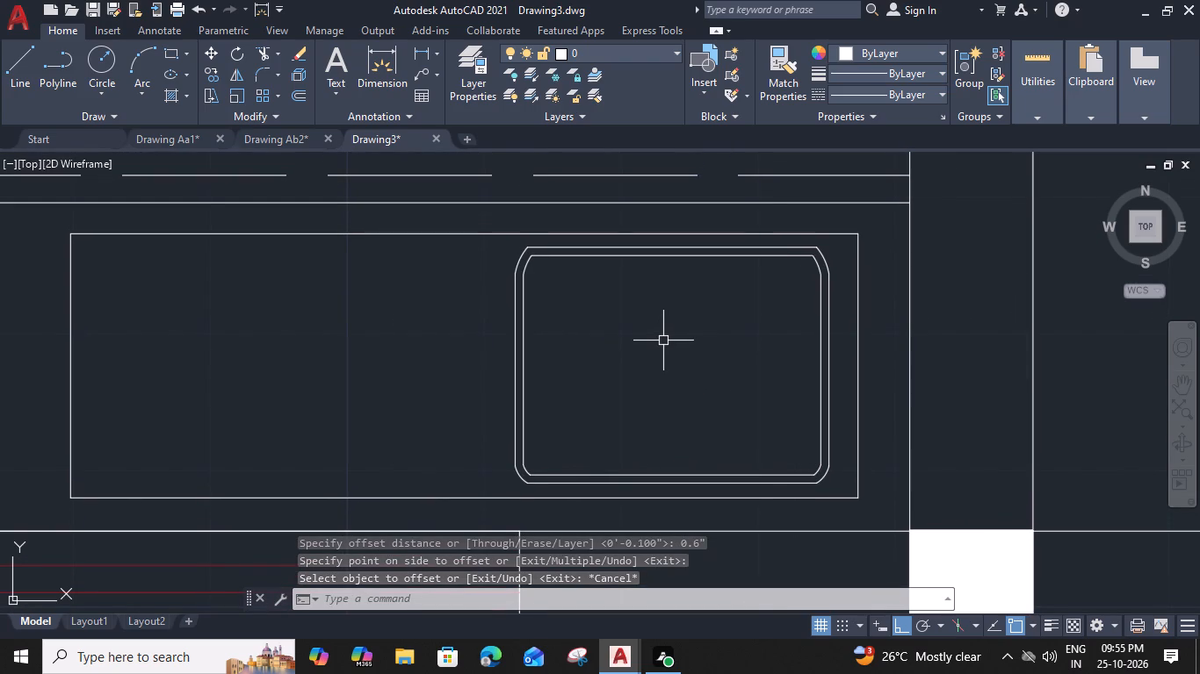
text(L)
key(space)
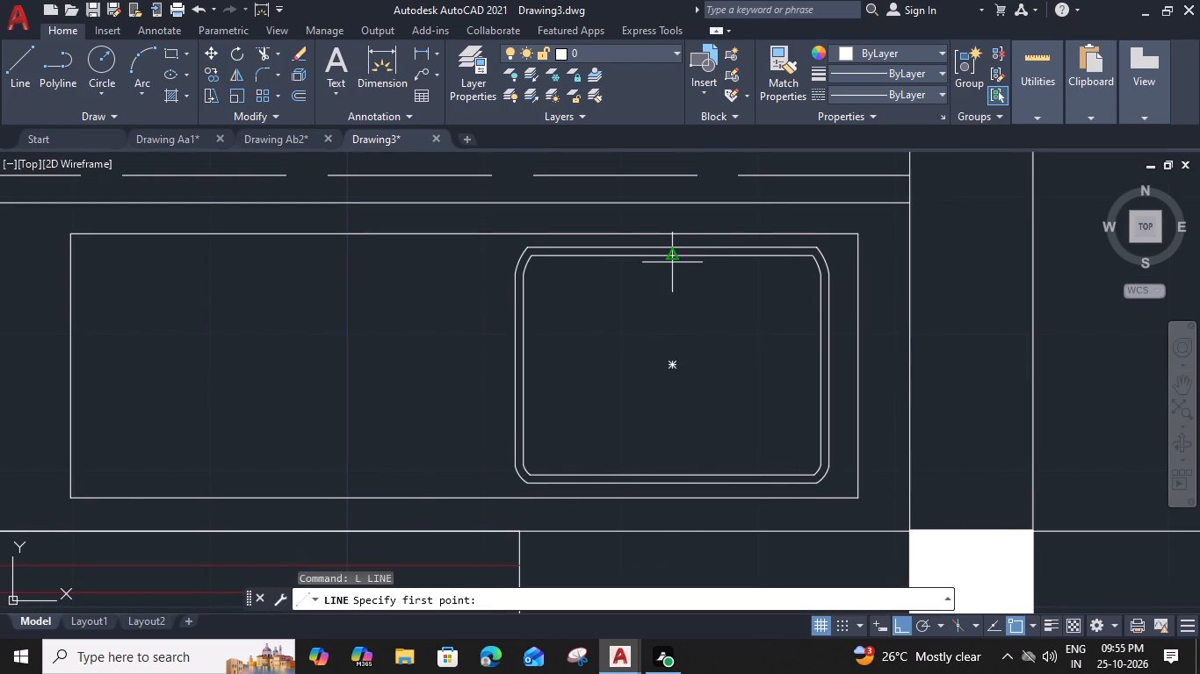
click(672, 259)
click(676, 477)
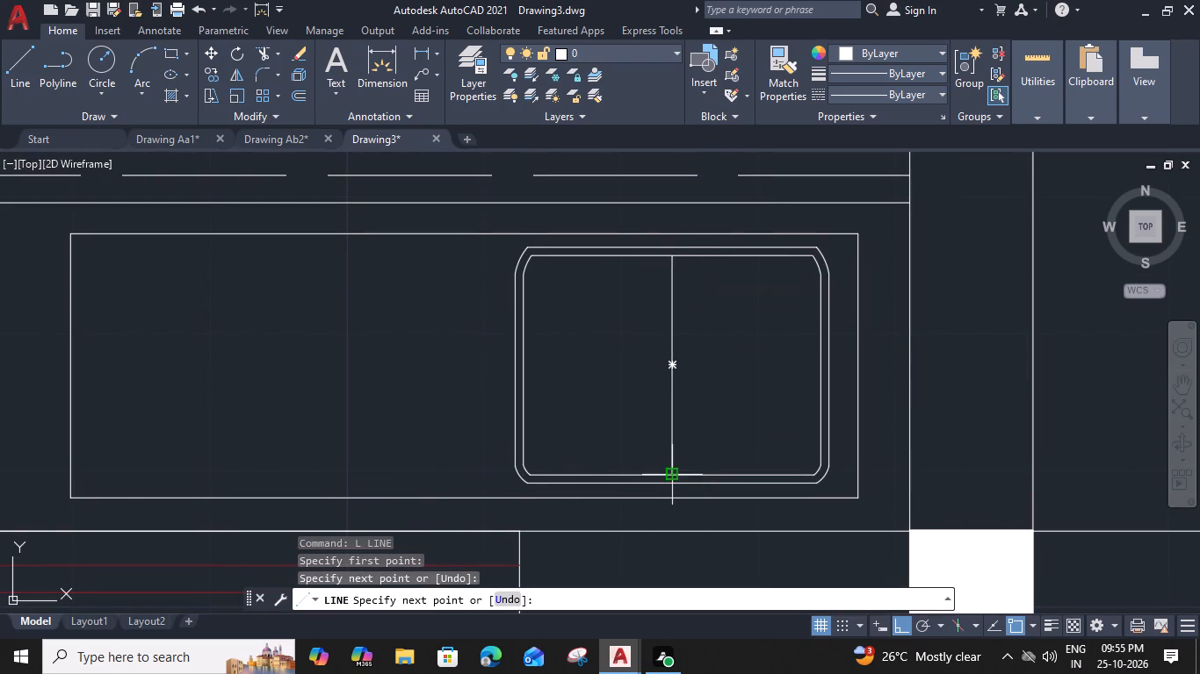
key(space)
Draw a drain circle of about 1" radius at the centre line's midpoint and offset it 0.6" outward.
key(c)
key(space)
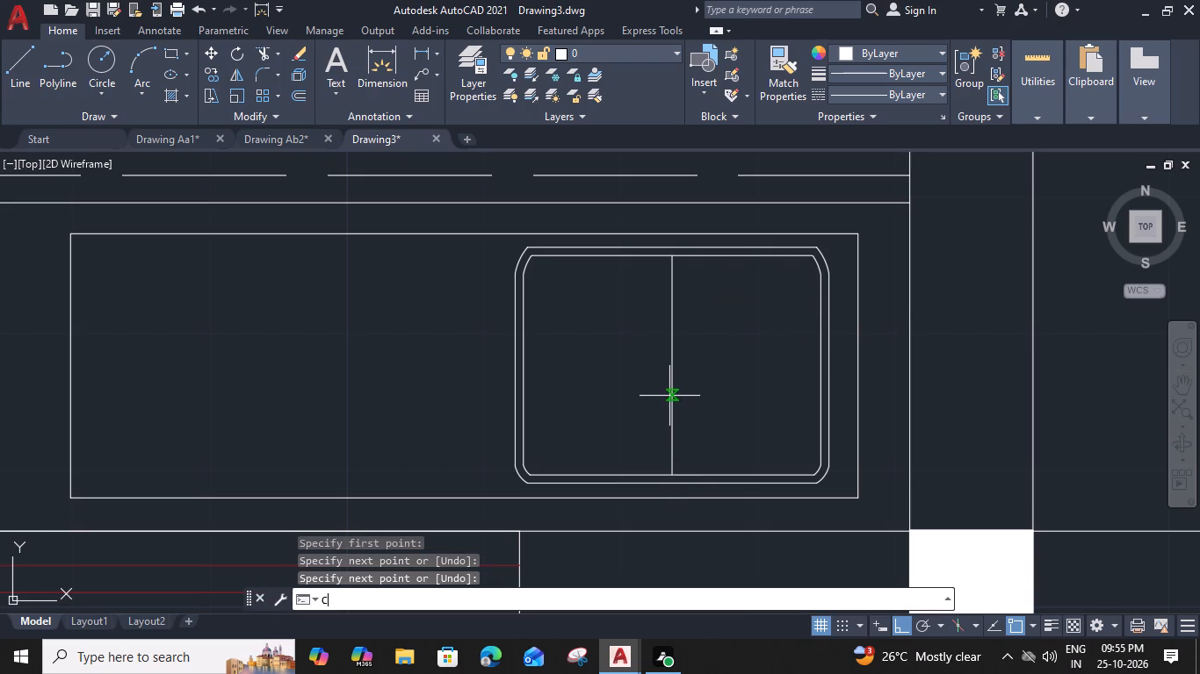
click(670, 363)
scroll(678, 369, up, 1)
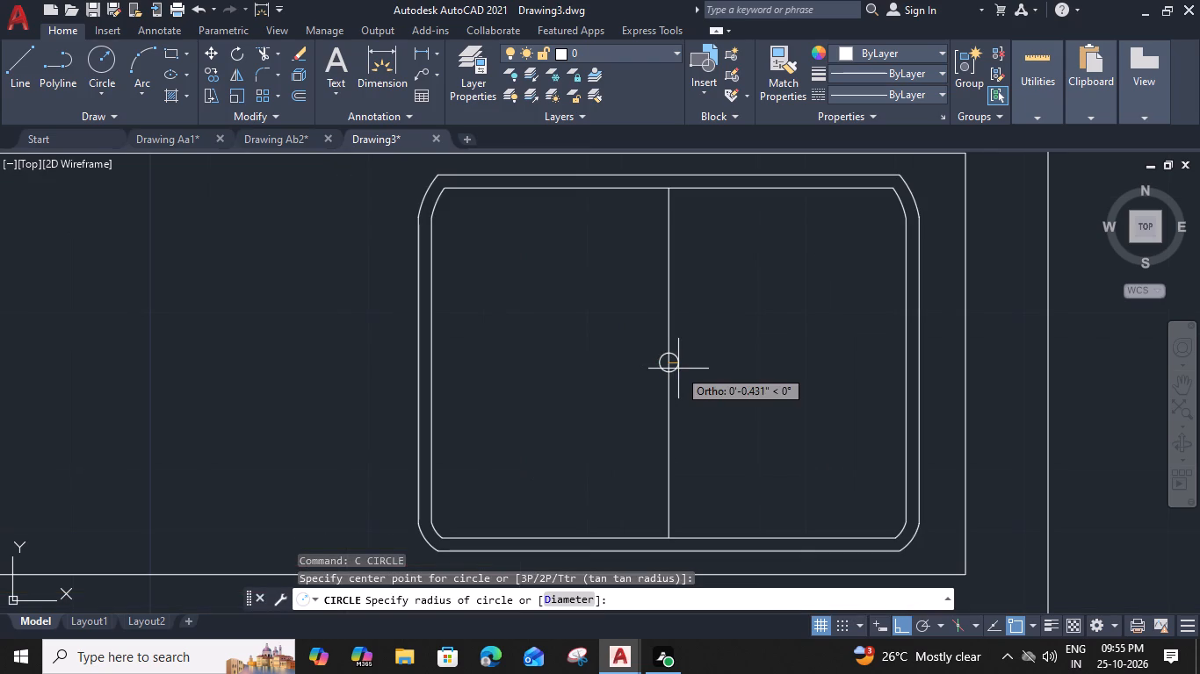
click(690, 368)
click(688, 368)
text(O 0)
text(.6")
key(Return)
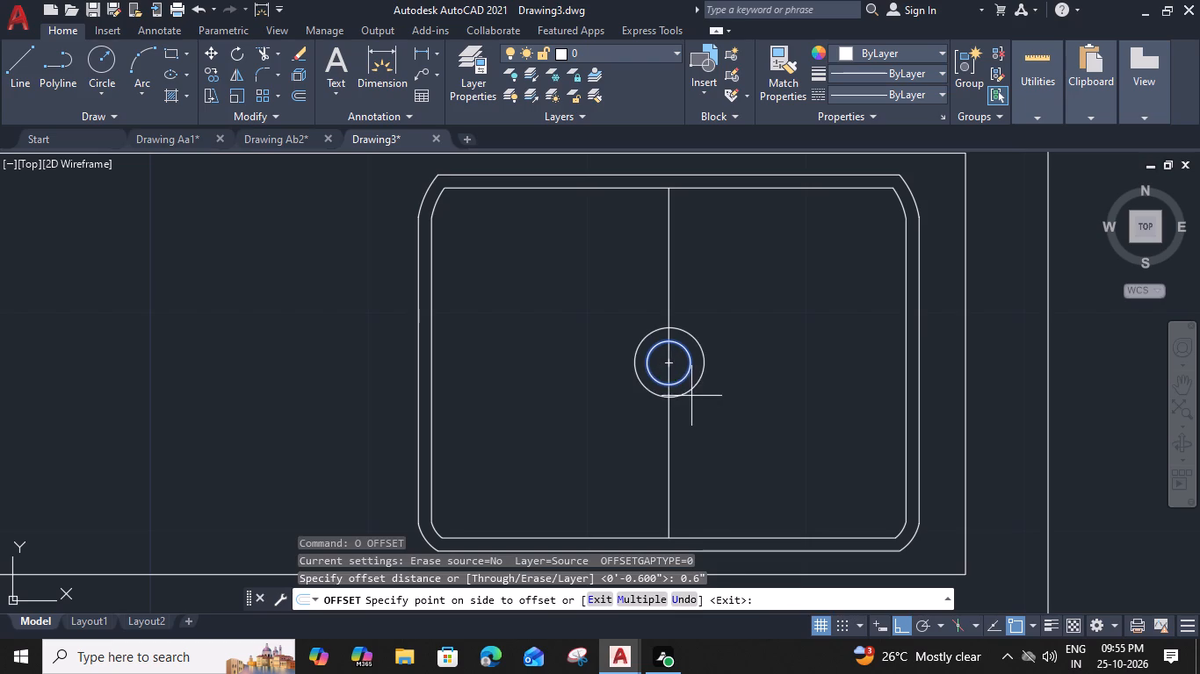
click(692, 397)
key(Escape)
Trim the centre line between the drain circles and erase its remainder from the drain toward the counter front.
middle_drag(708, 448, 709, 400)
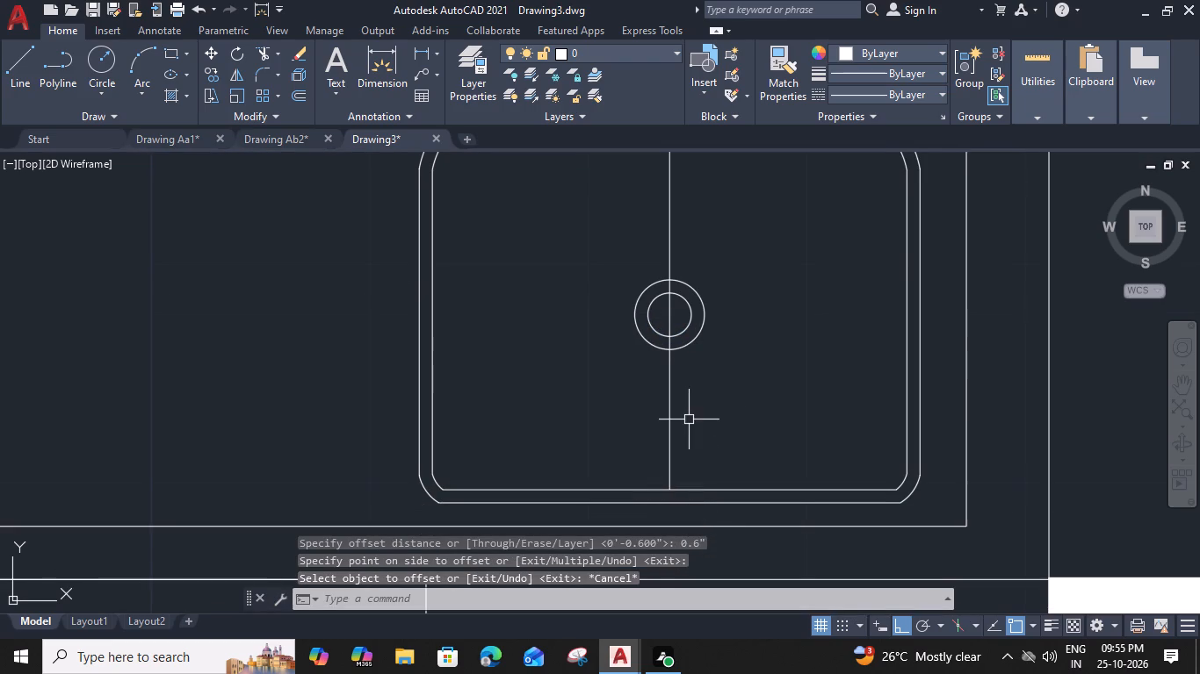
key(t)
key(r)
key(space)
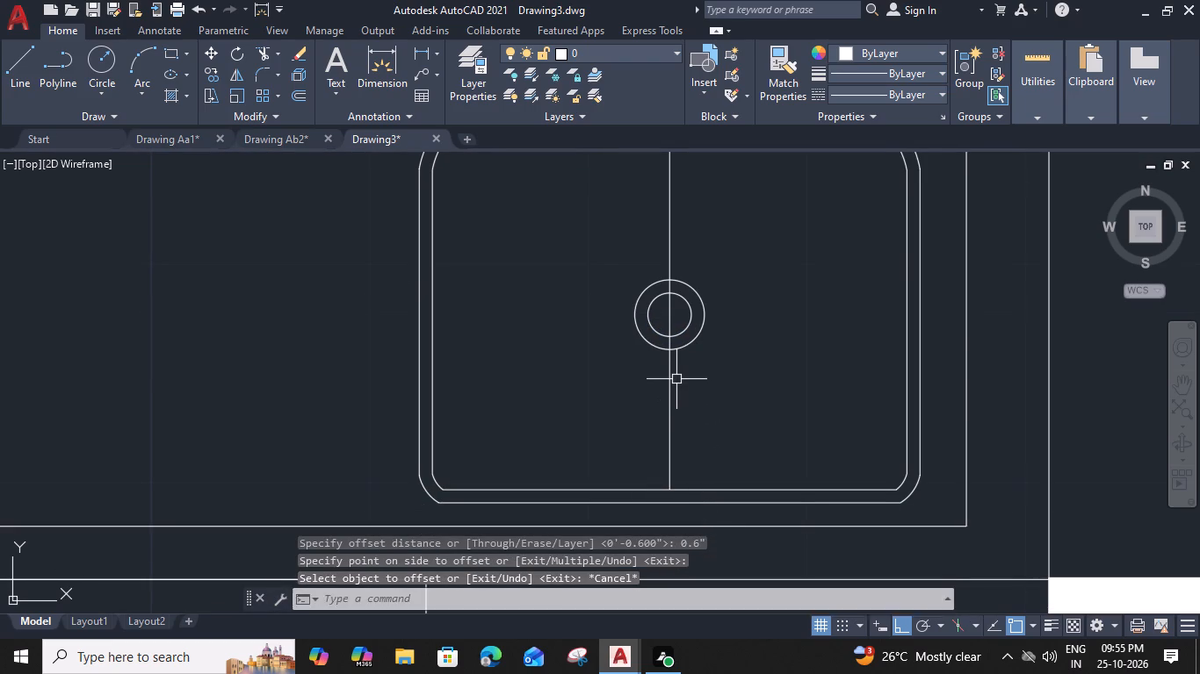
scroll(670, 344, up, 2)
click(670, 343)
key(Escape)
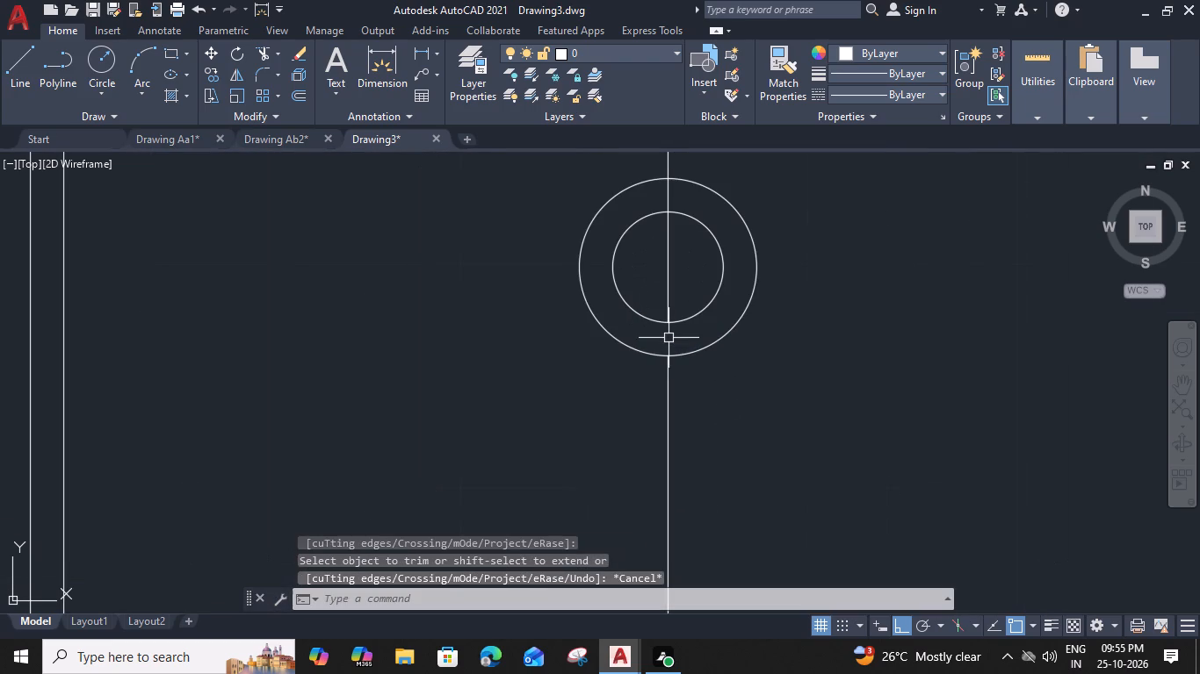
click(669, 308)
key(Delete)
Draw a small faucet circle at the midpoint of the remaining centre line and offset it 0.3" outward.
scroll(771, 398, down, 2)
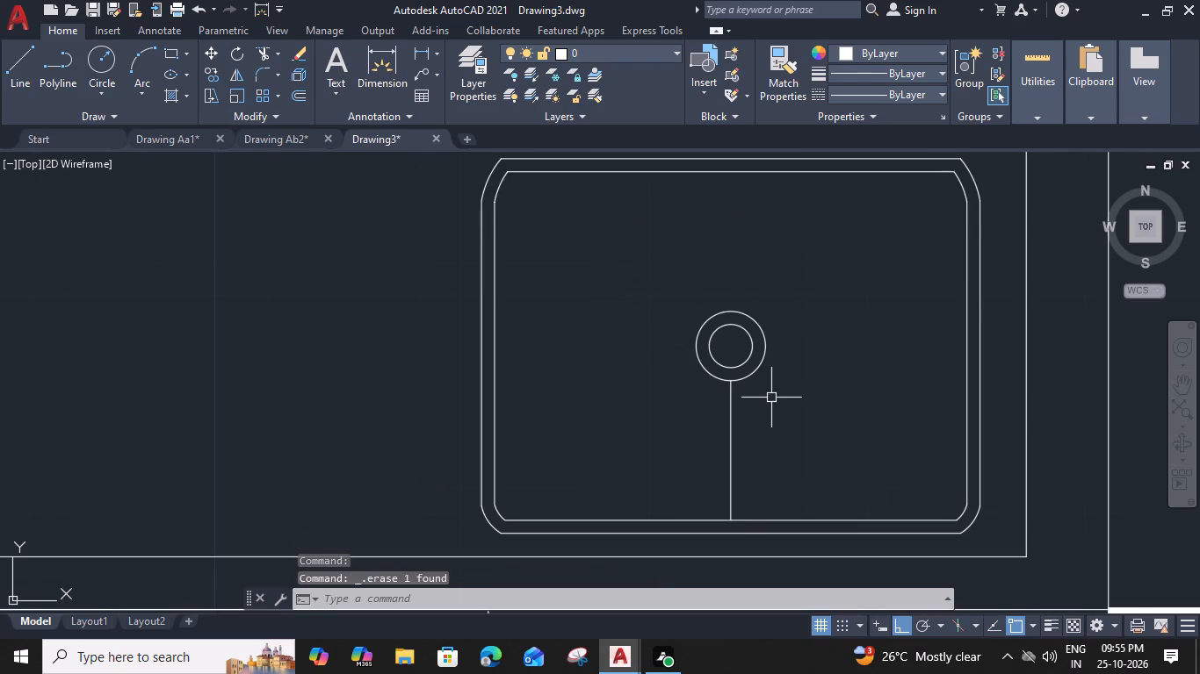
middle_drag(767, 409, 758, 328)
key(c)
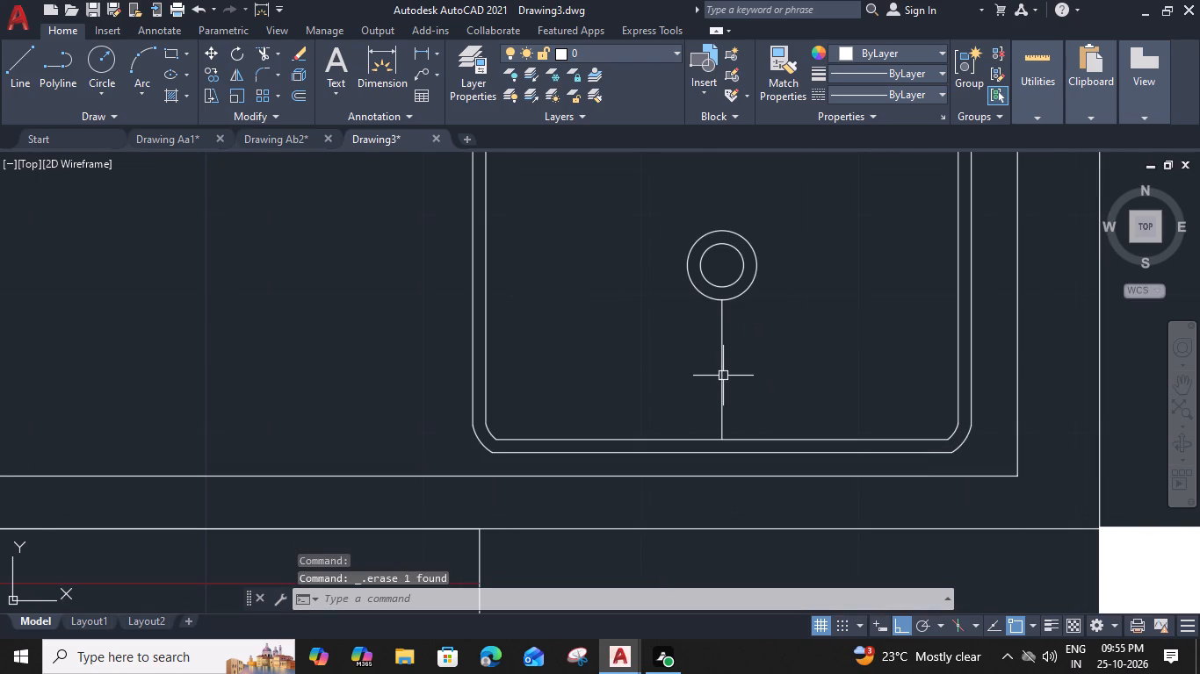
key(space)
scroll(725, 370, up, 2)
click(719, 368)
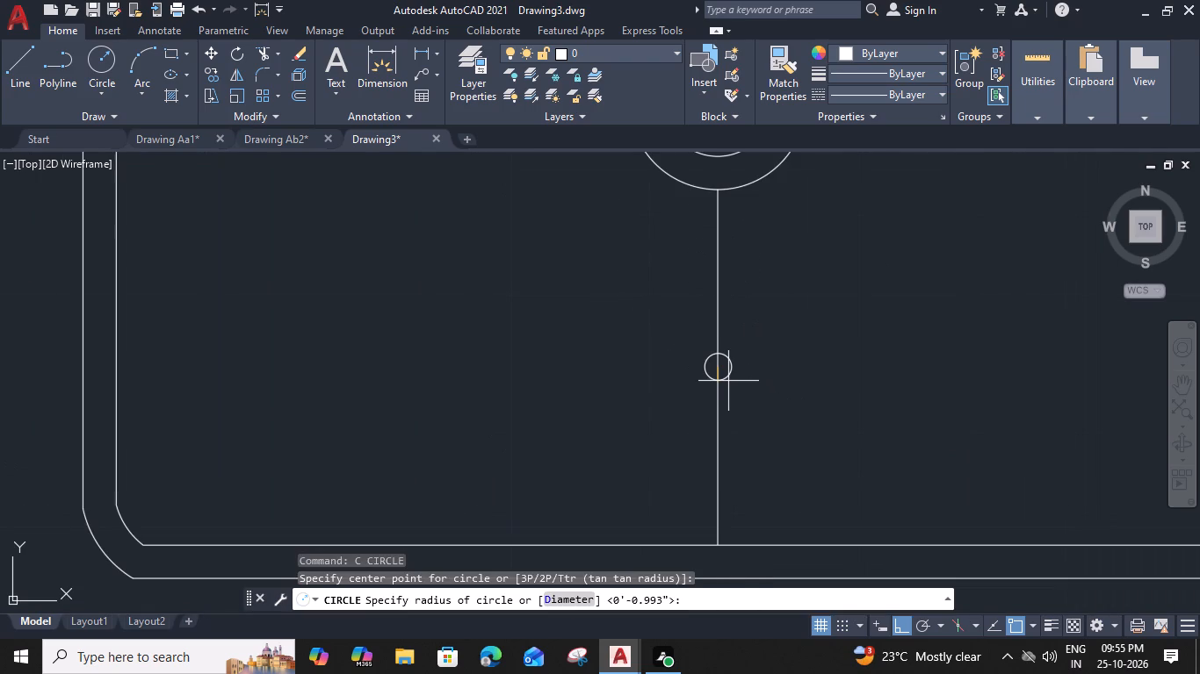
click(746, 376)
click(737, 391)
text(O 0.)
key(3)
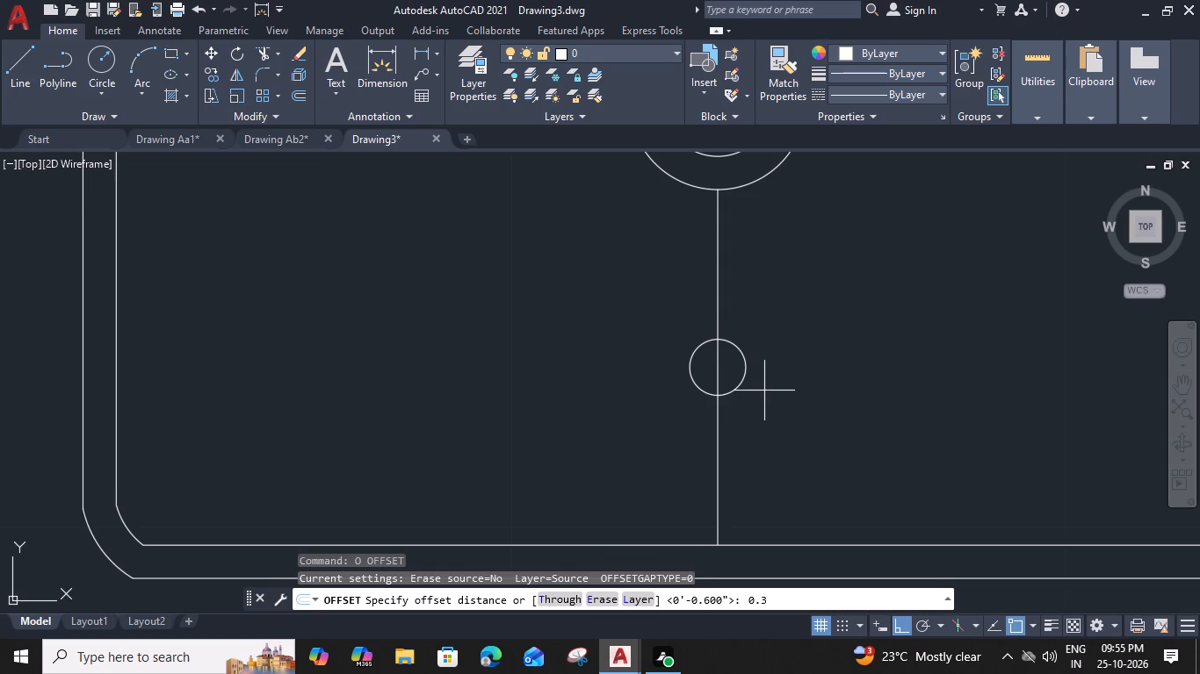
key(shift+quotedbl)
key(Return)
click(774, 394)
key(Escape)
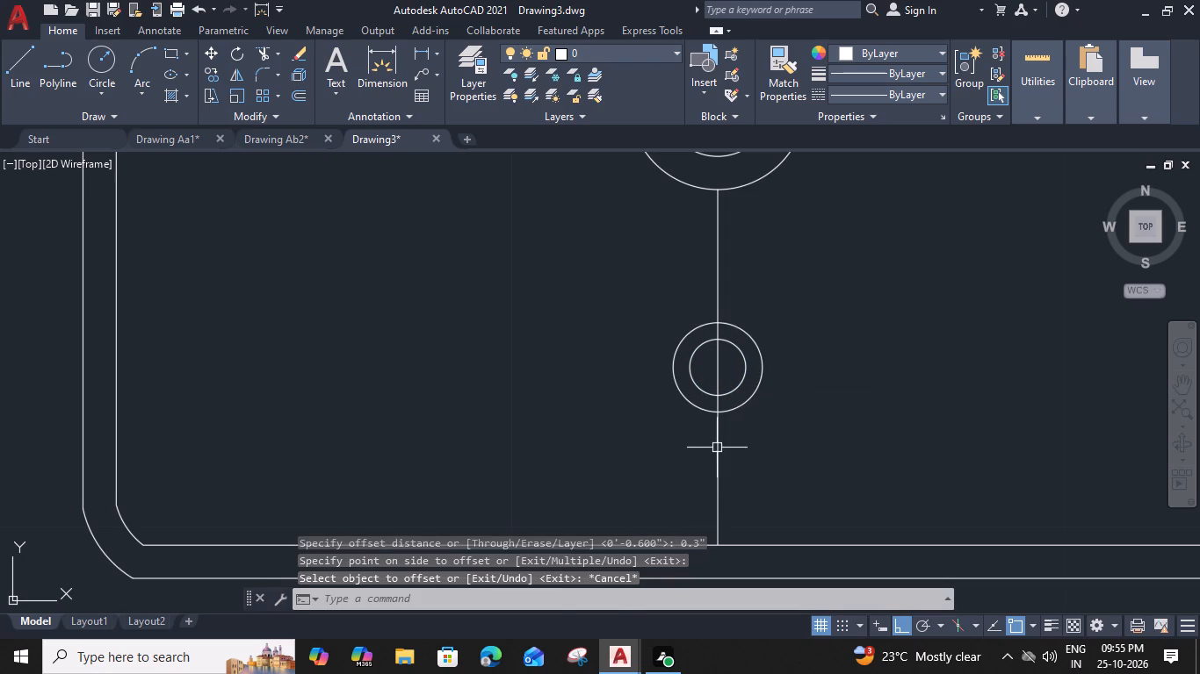
Offset the remaining centre line at 0.3" spacing, making two parallel copies on each side.
click(724, 449)
click(699, 476)
text(O)
key(space)
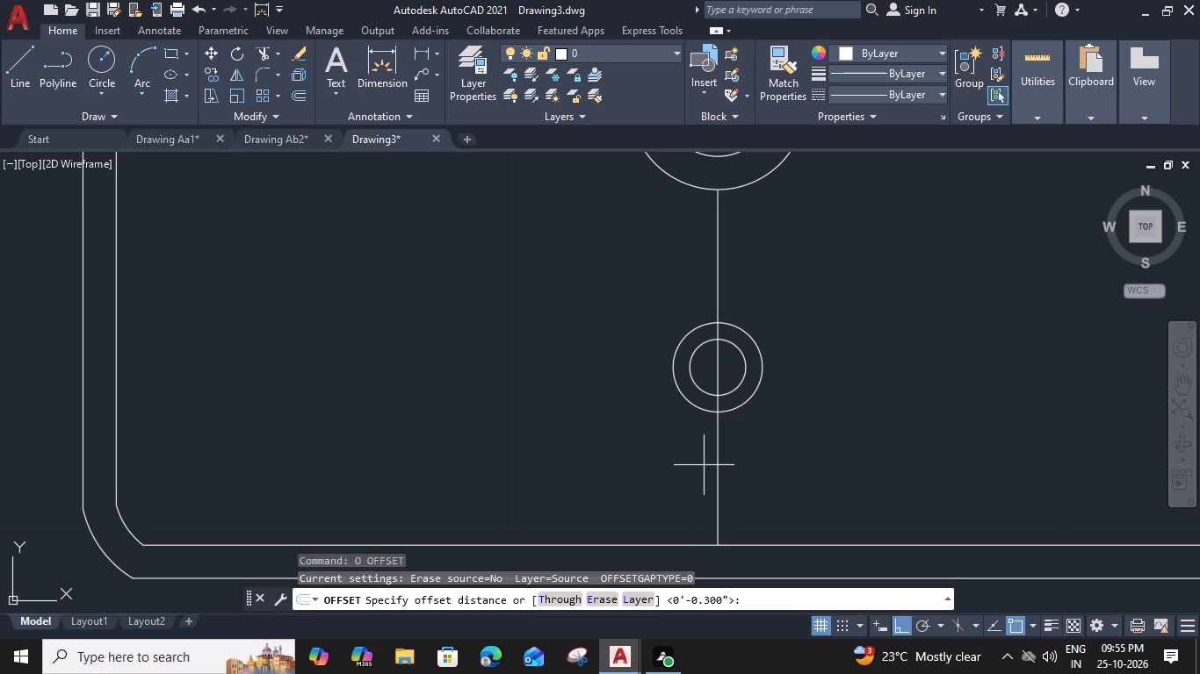
text(0.)
key(3)
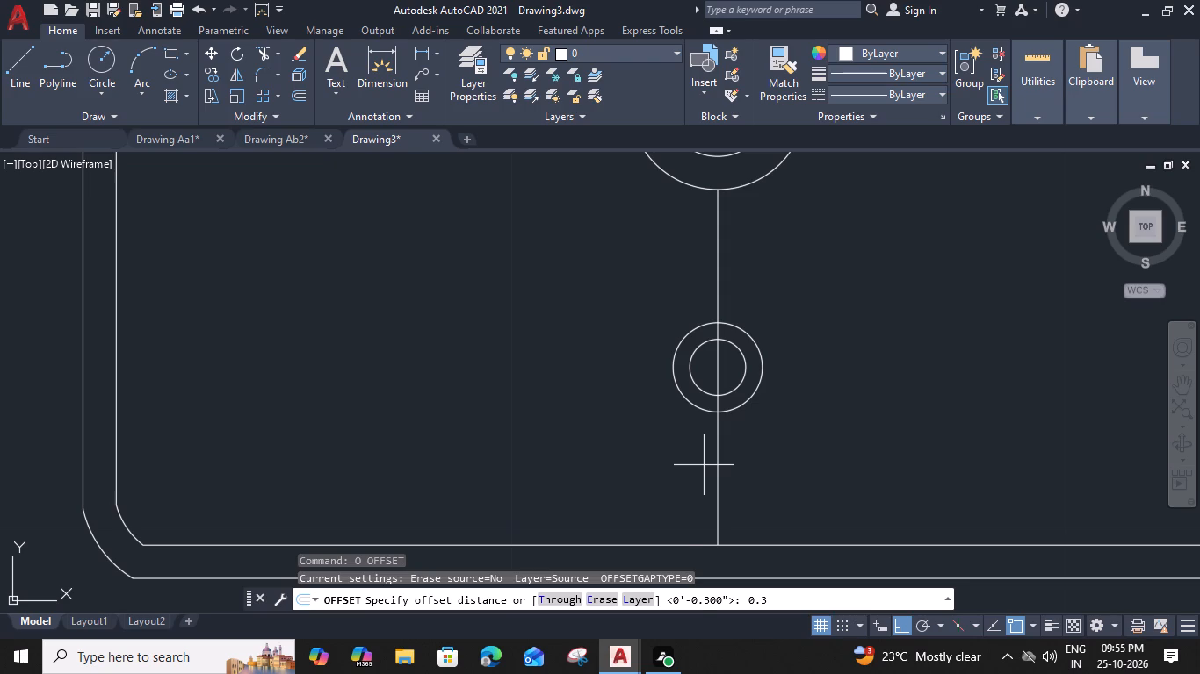
key(shift+quotedbl)
key(Return)
click(682, 465)
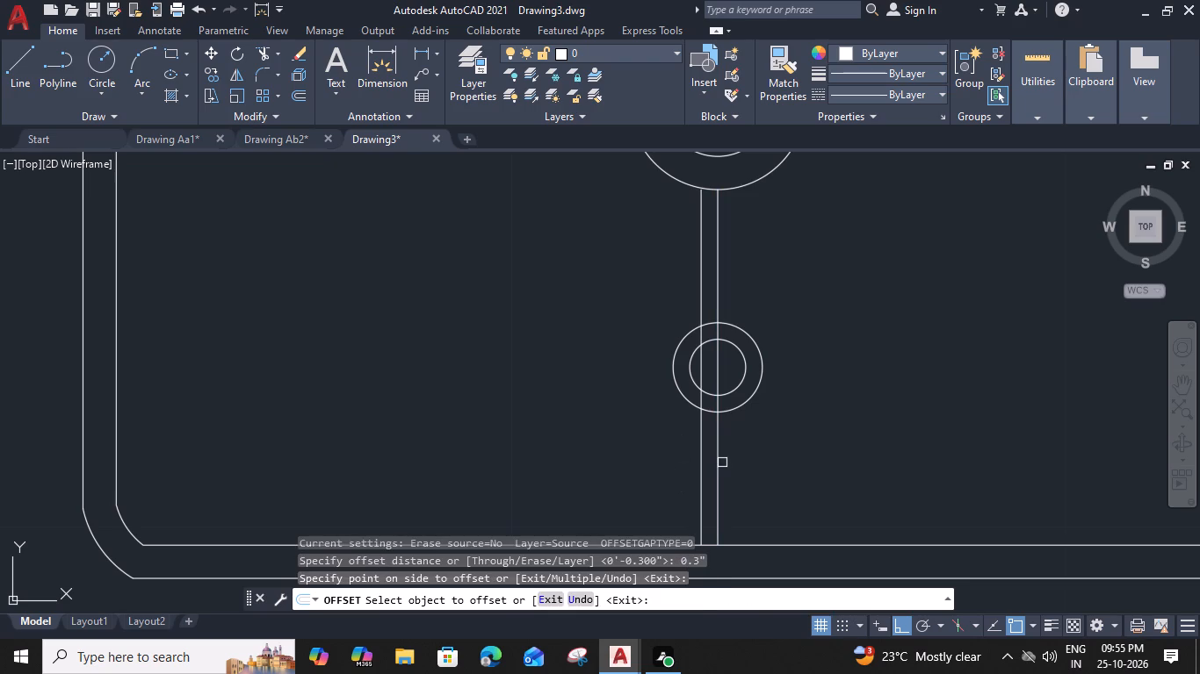
click(720, 462)
click(760, 463)
click(701, 461)
click(682, 462)
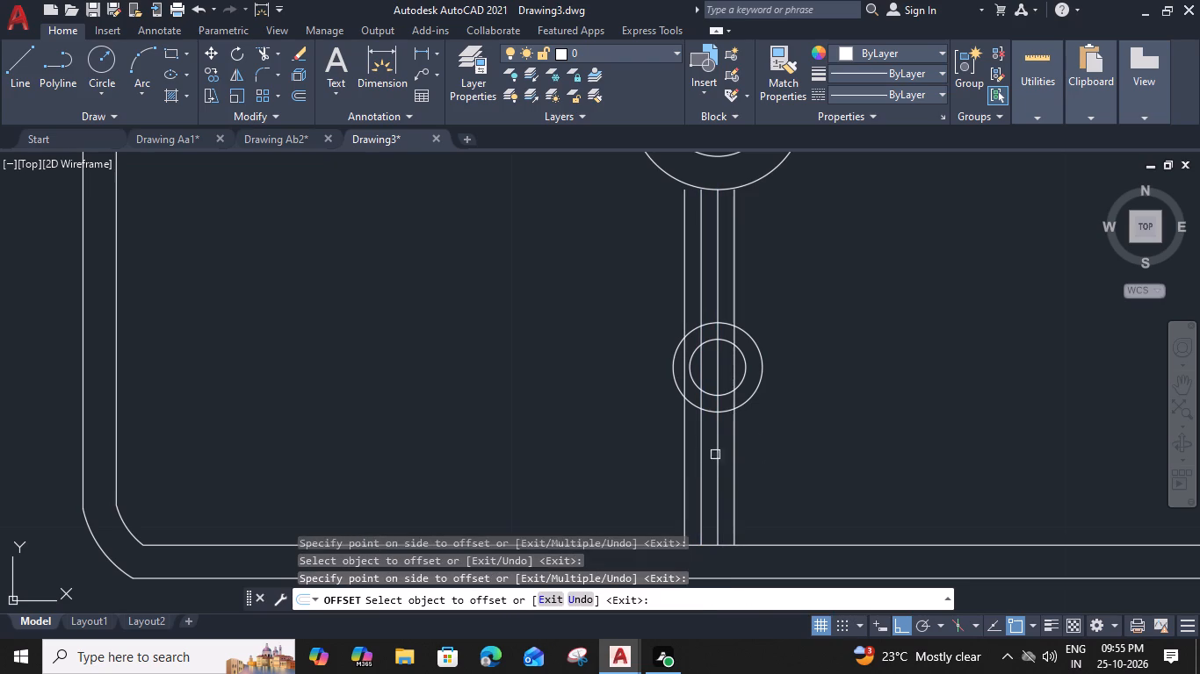
click(734, 455)
click(769, 460)
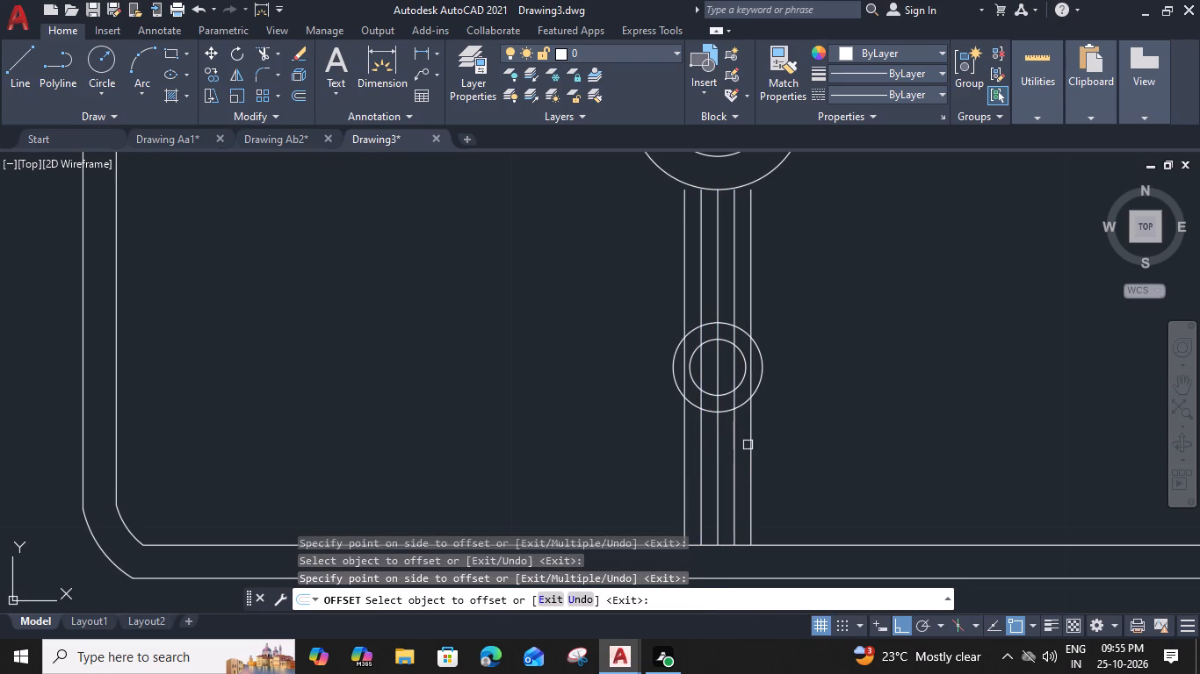
click(748, 445)
key(Escape)
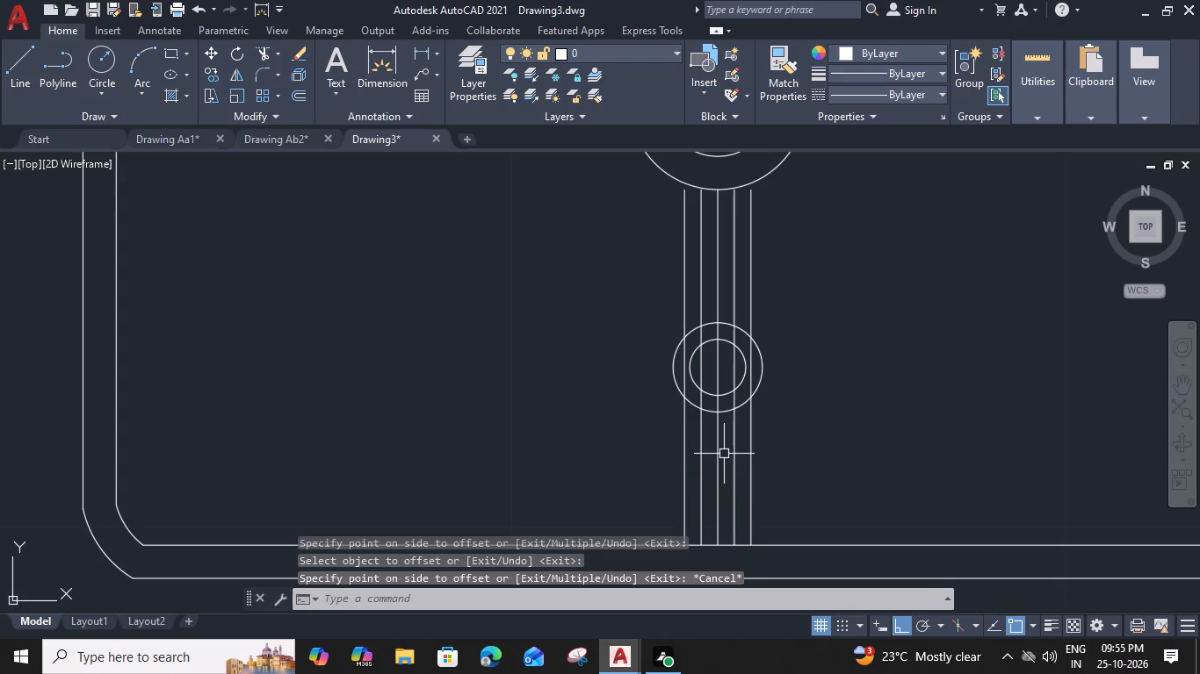
Erase the three inner parallel lines, keeping only the outermost pair through the faucet circles.
click(739, 444)
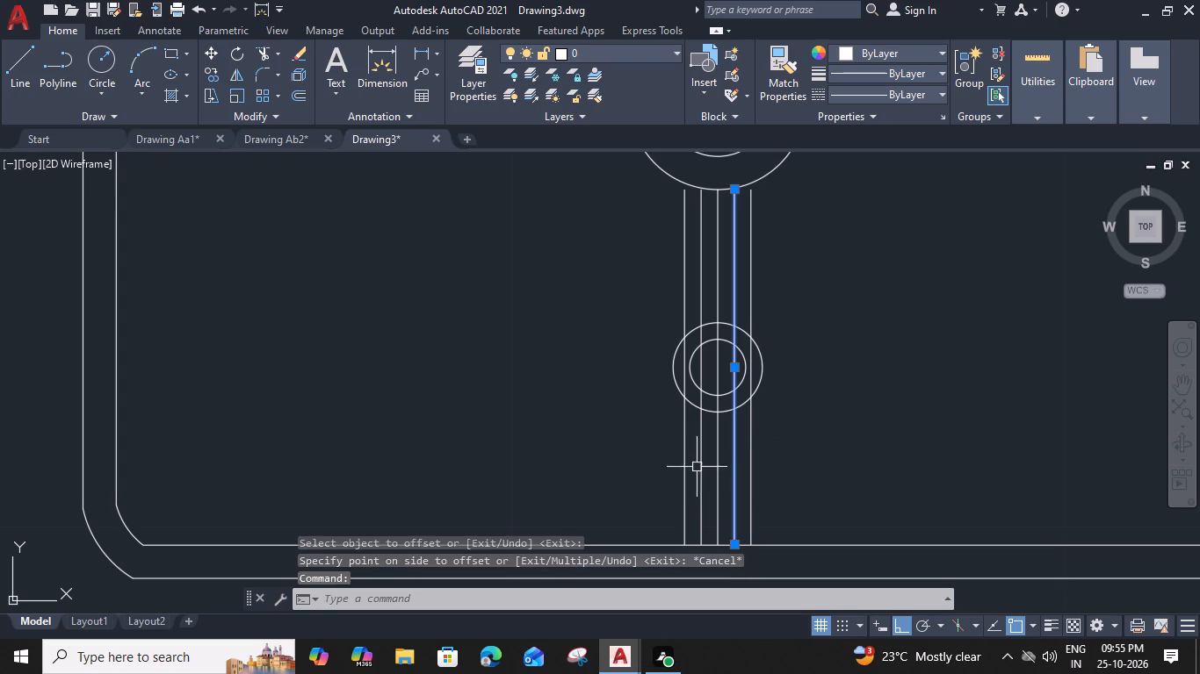
key(Delete)
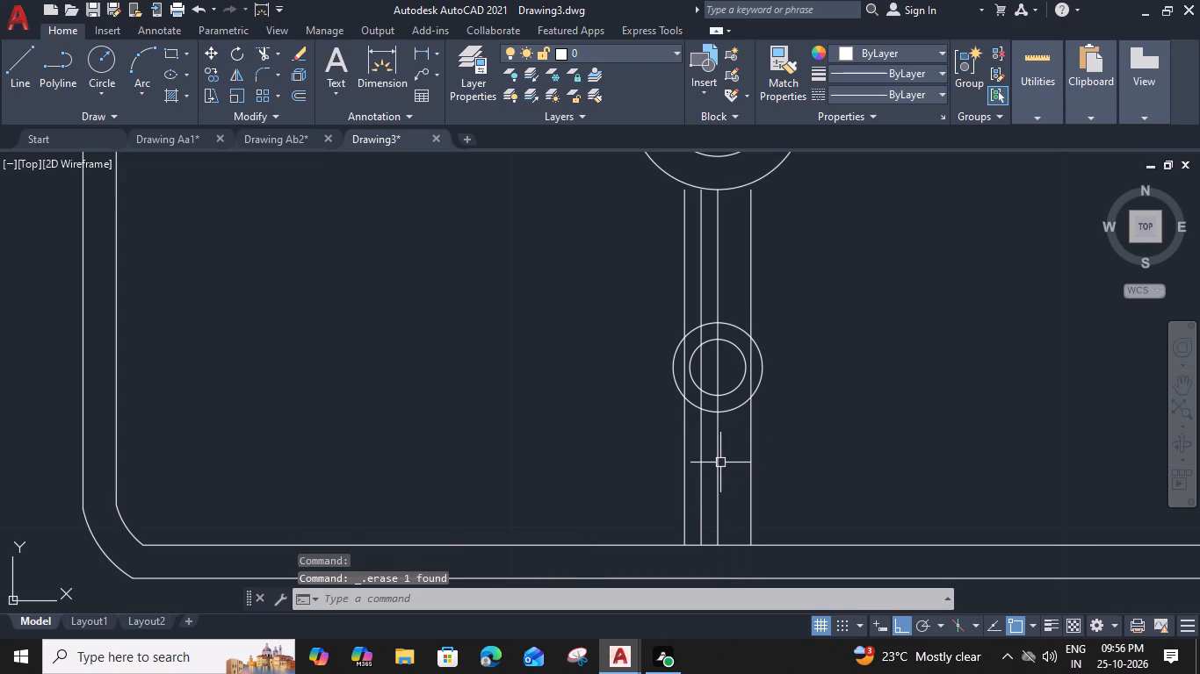
click(719, 461)
key(Delete)
click(701, 457)
key(Delete)
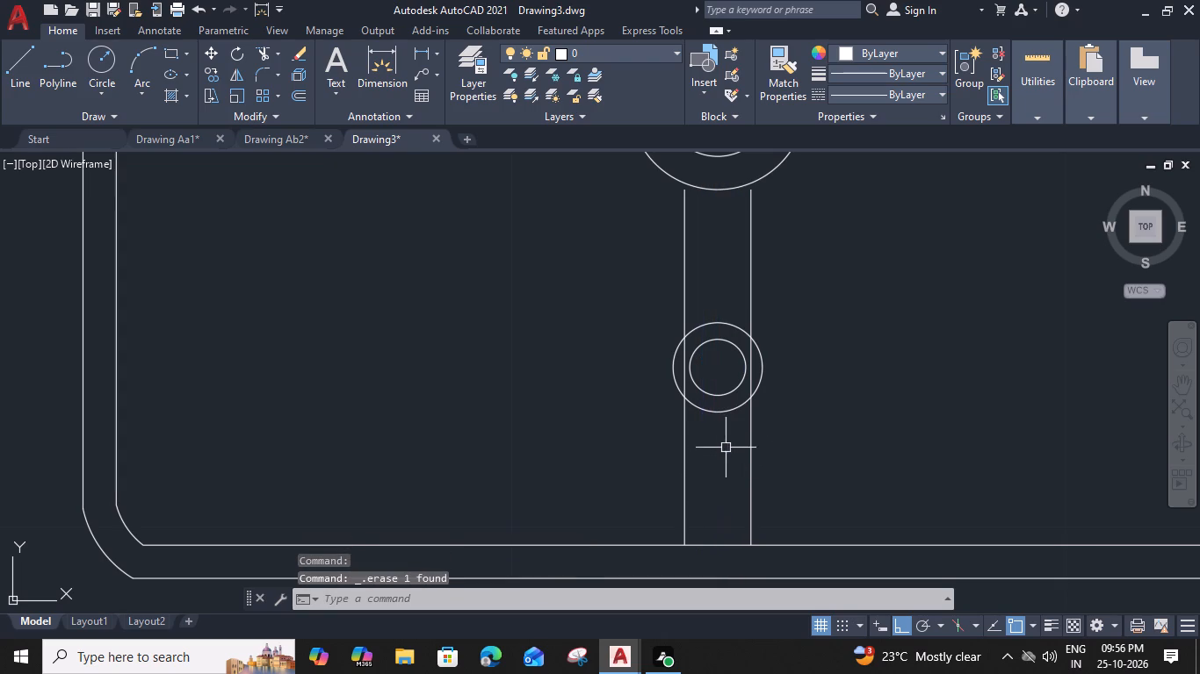
Trim the two faucet lines inside the faucet's outer circle and between that circle and the drain.
text(TR)
key(space)
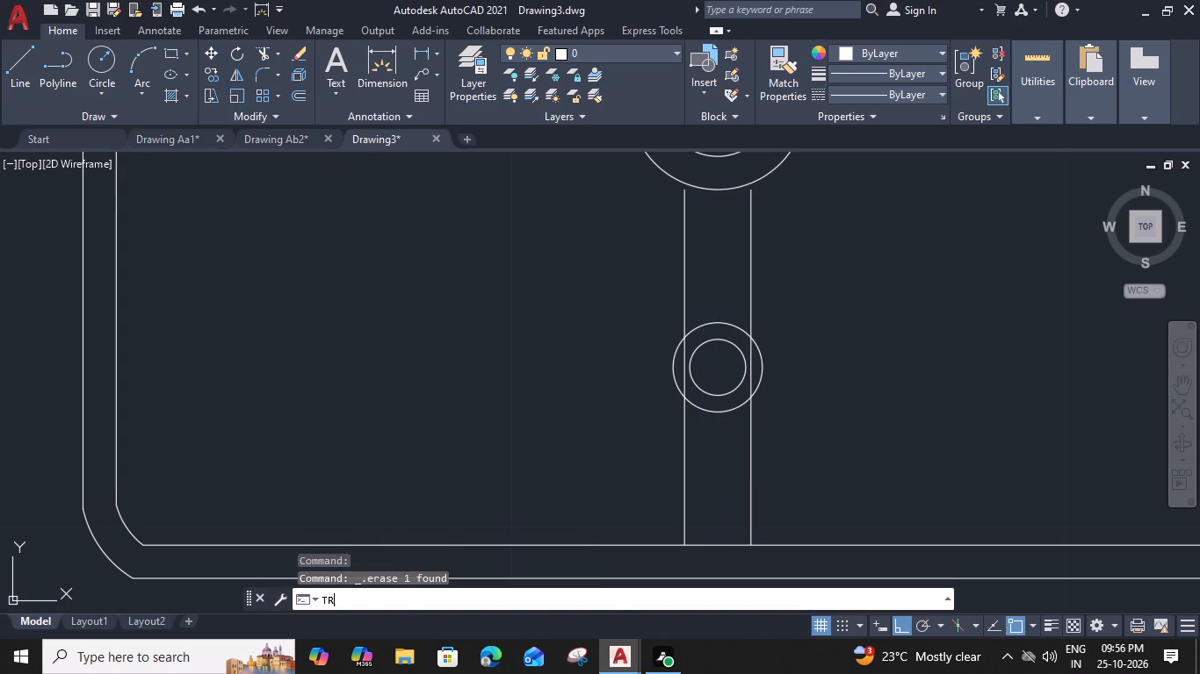
click(761, 302)
click(660, 299)
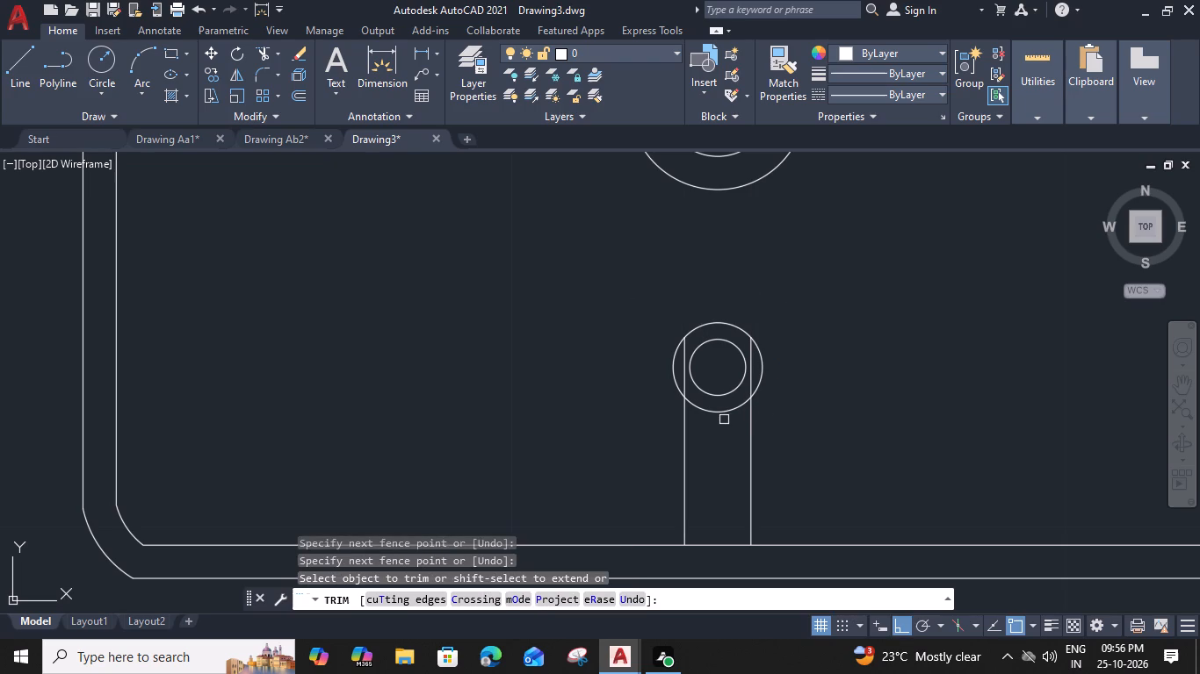
click(683, 375)
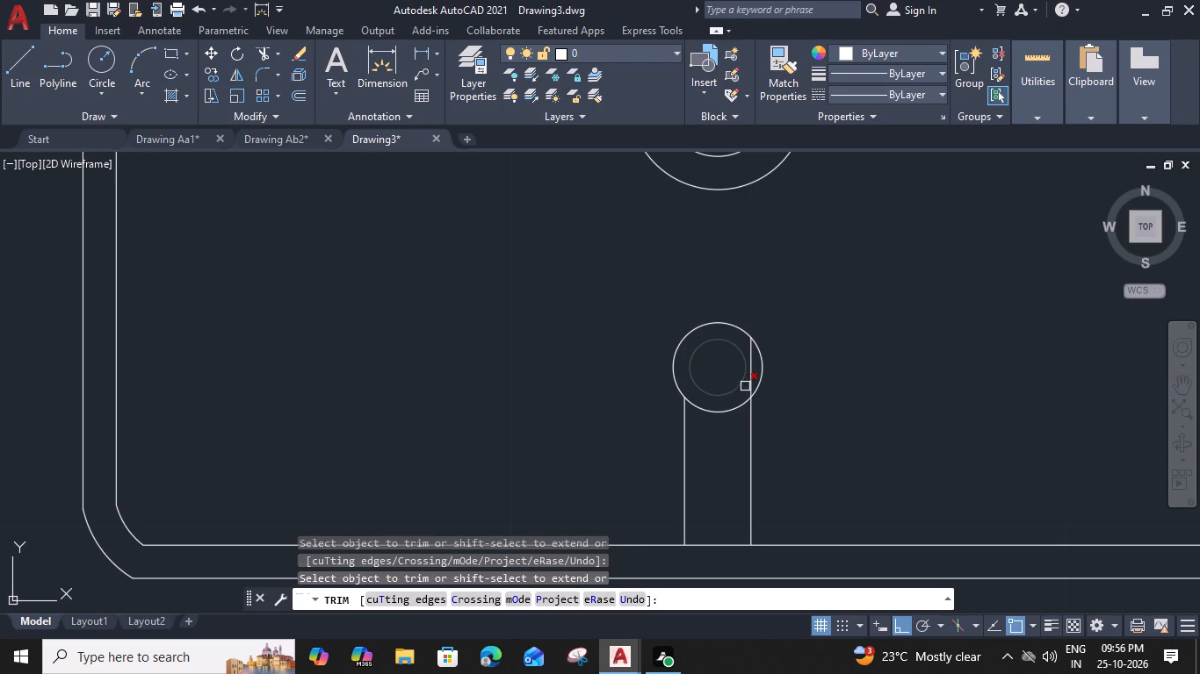
click(750, 377)
key(Escape)
Extend the two faucet lines to the sink's outer rectangle and trim the basin outlines between them.
scroll(755, 490, down, 2)
middle_drag(752, 481, 753, 483)
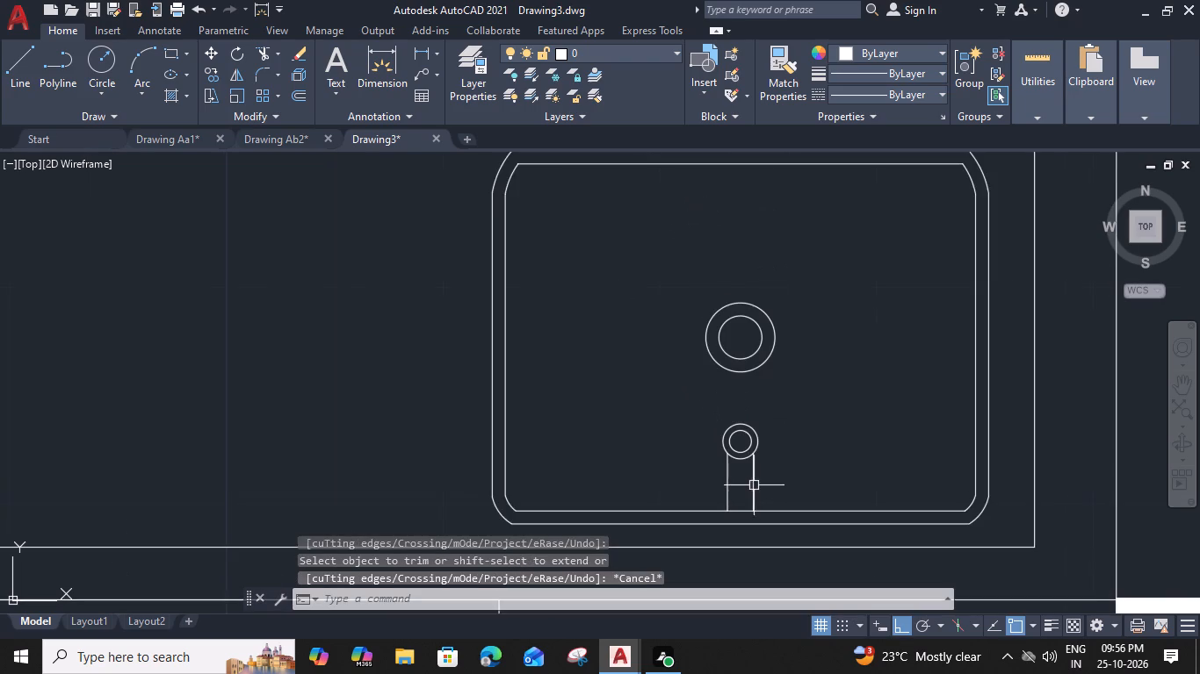
middle_drag(753, 483, 735, 420)
text(EX)
key(space)
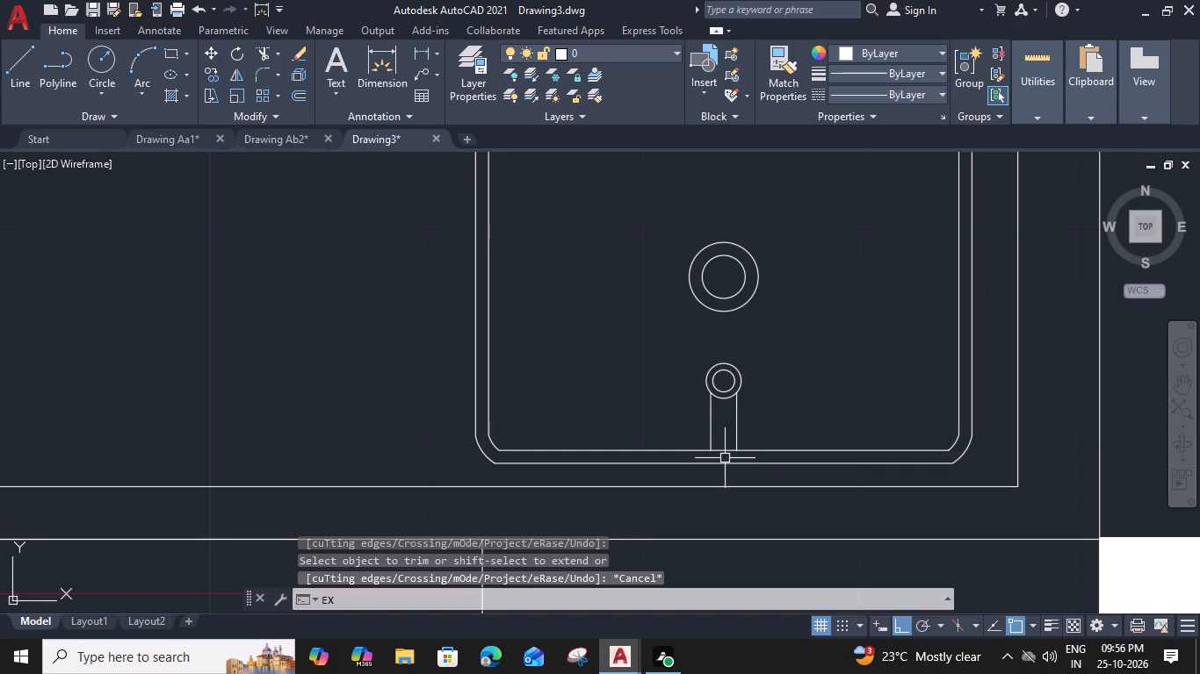
click(755, 424)
click(700, 426)
click(762, 427)
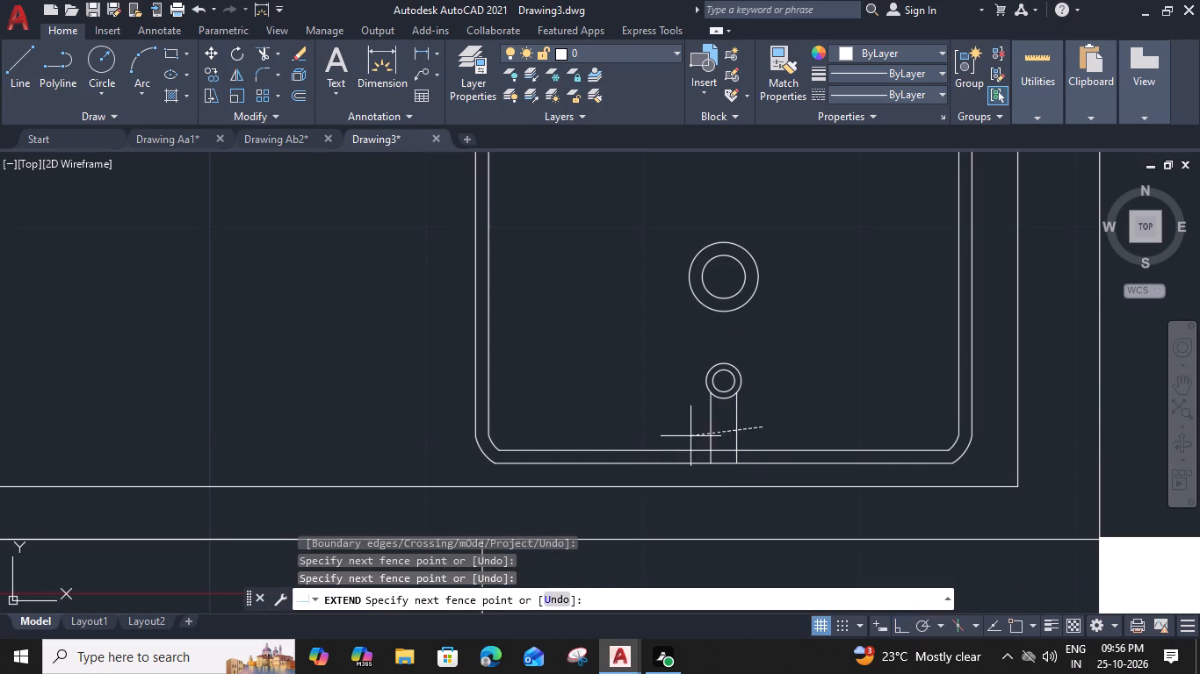
click(684, 436)
shift+click(729, 470)
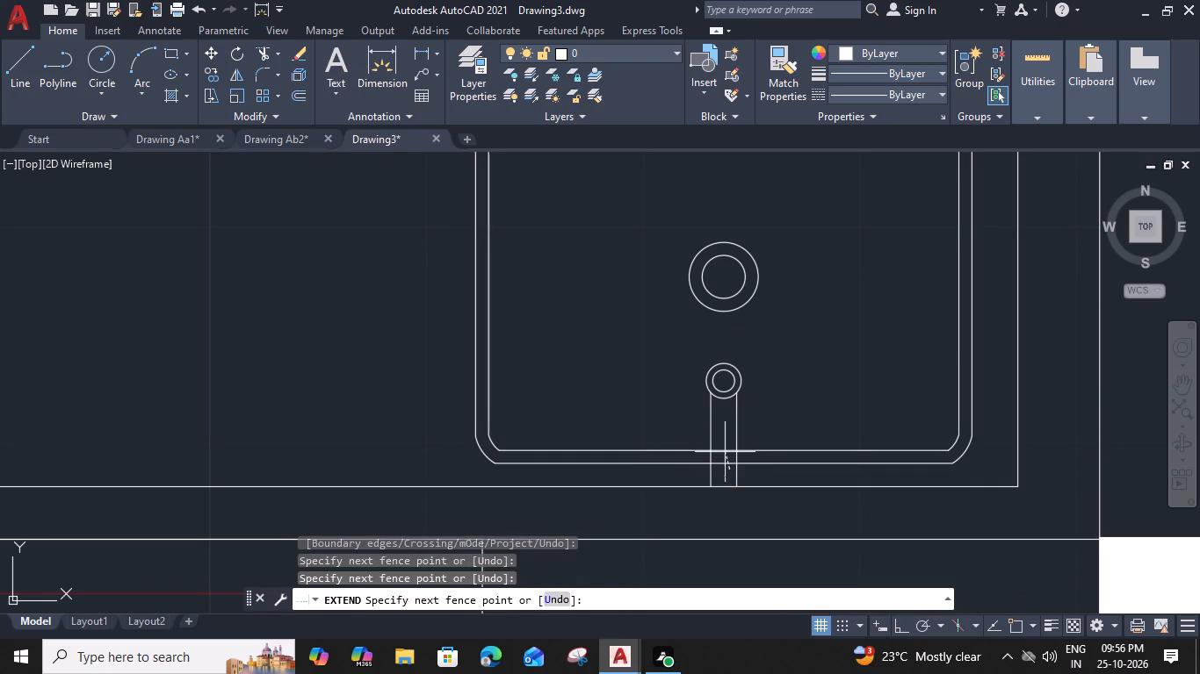
shift+click(725, 441)
key(Escape)
Offset both faucet lines inward at 0.1" spacing, making two parallel copies on each side.
scroll(742, 434, up, 1)
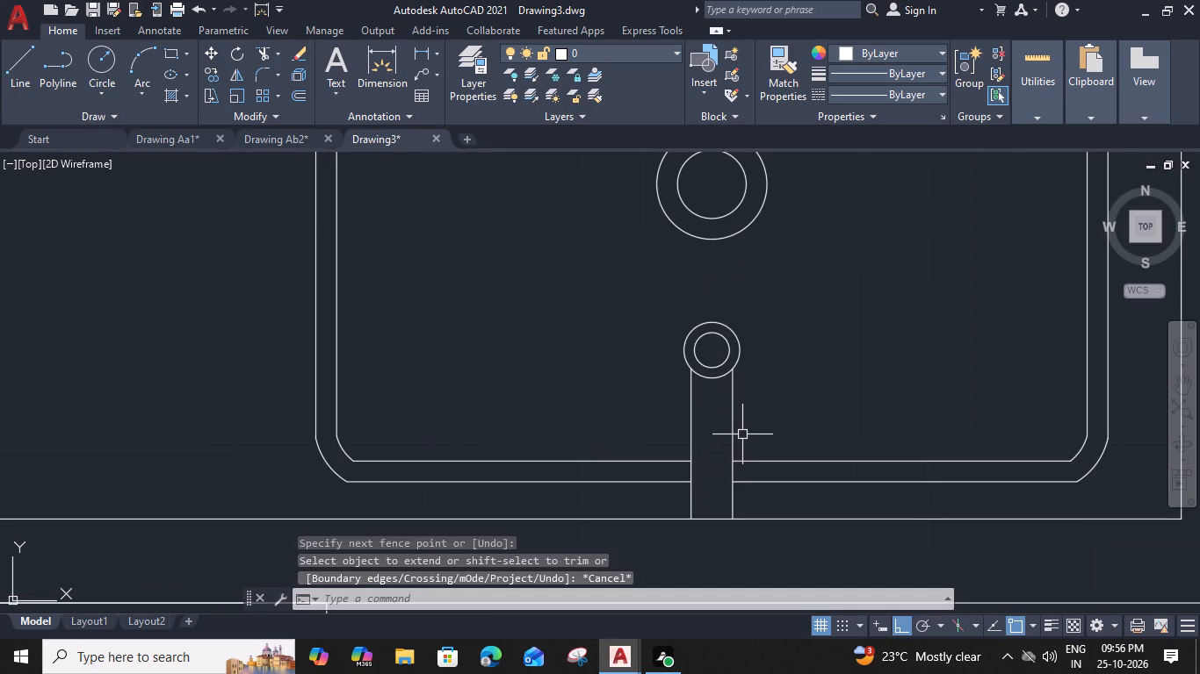
click(736, 433)
text(O)
key(space)
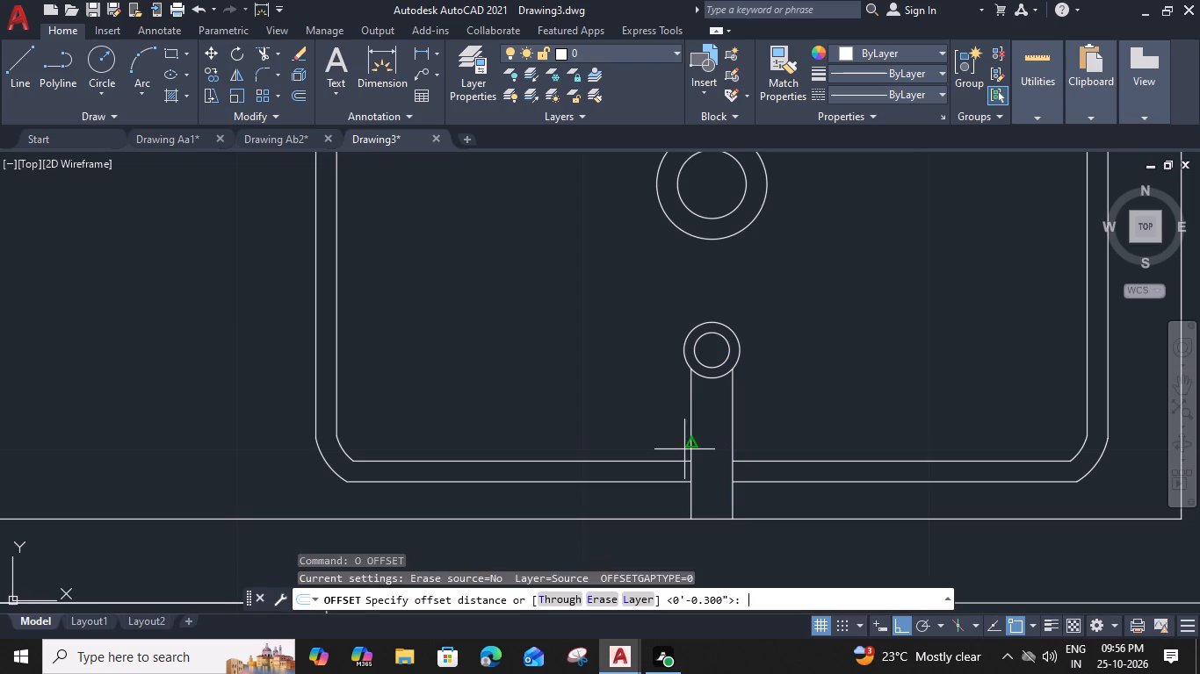
text(0.)
text(1")
key(Return)
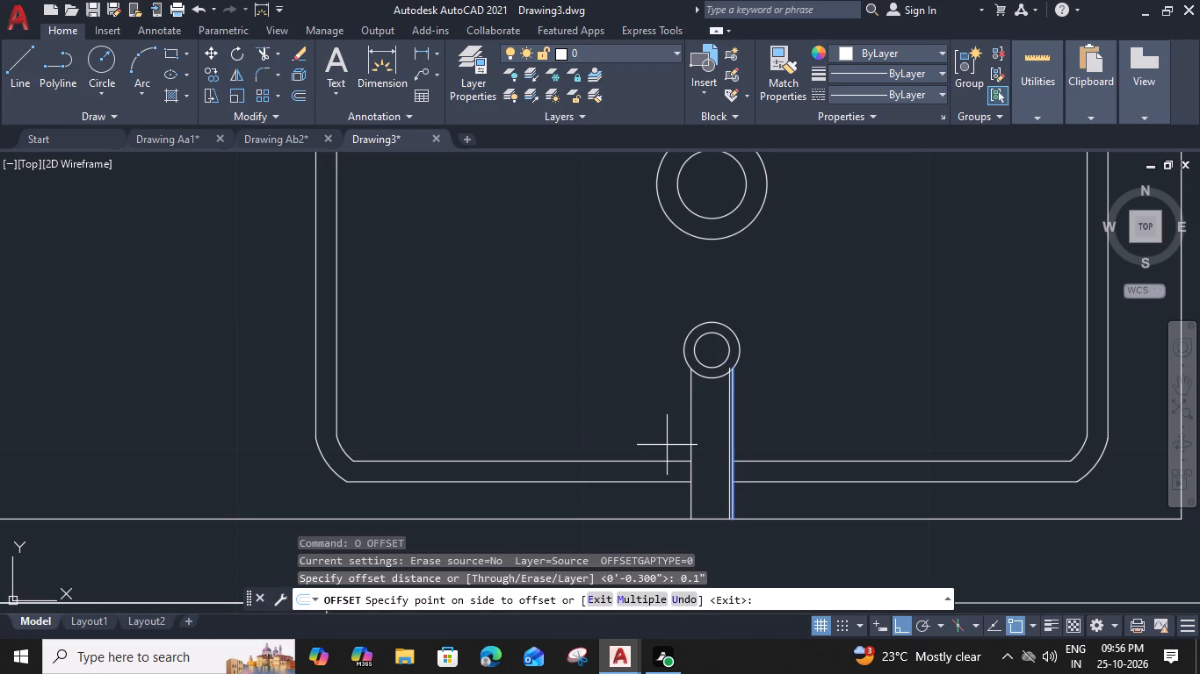
click(667, 446)
click(693, 430)
click(720, 434)
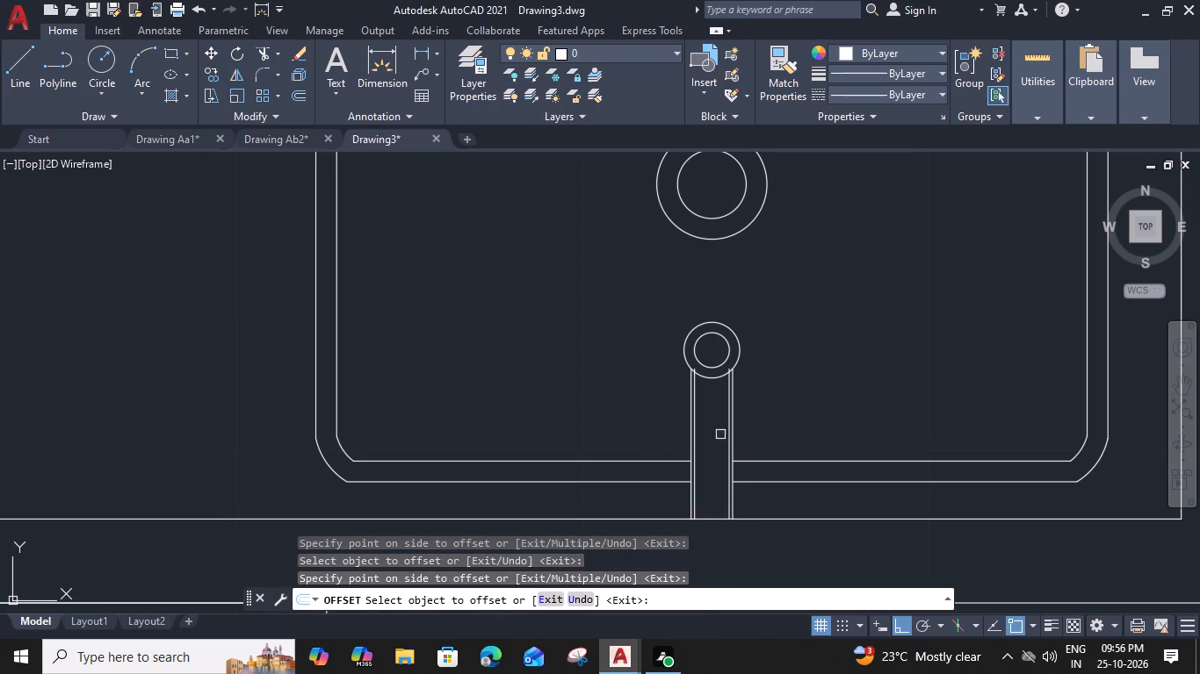
scroll(703, 430, up, 2)
click(678, 409)
drag(705, 419, 714, 420)
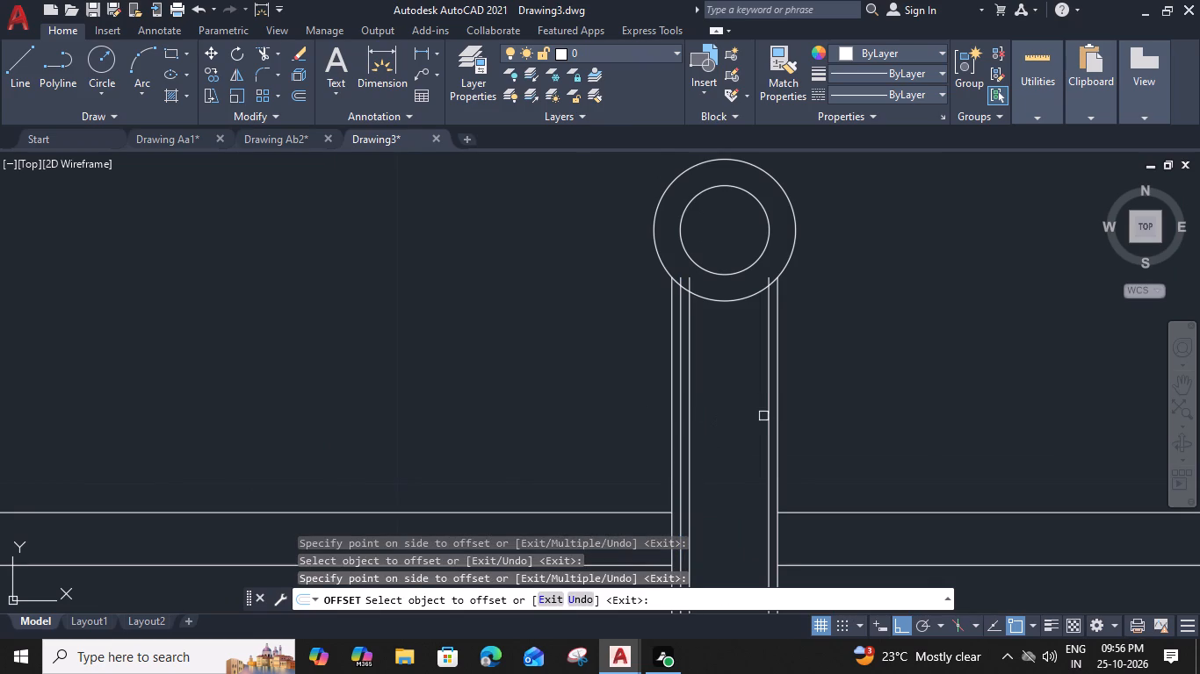
click(770, 414)
click(733, 419)
key(Escape)
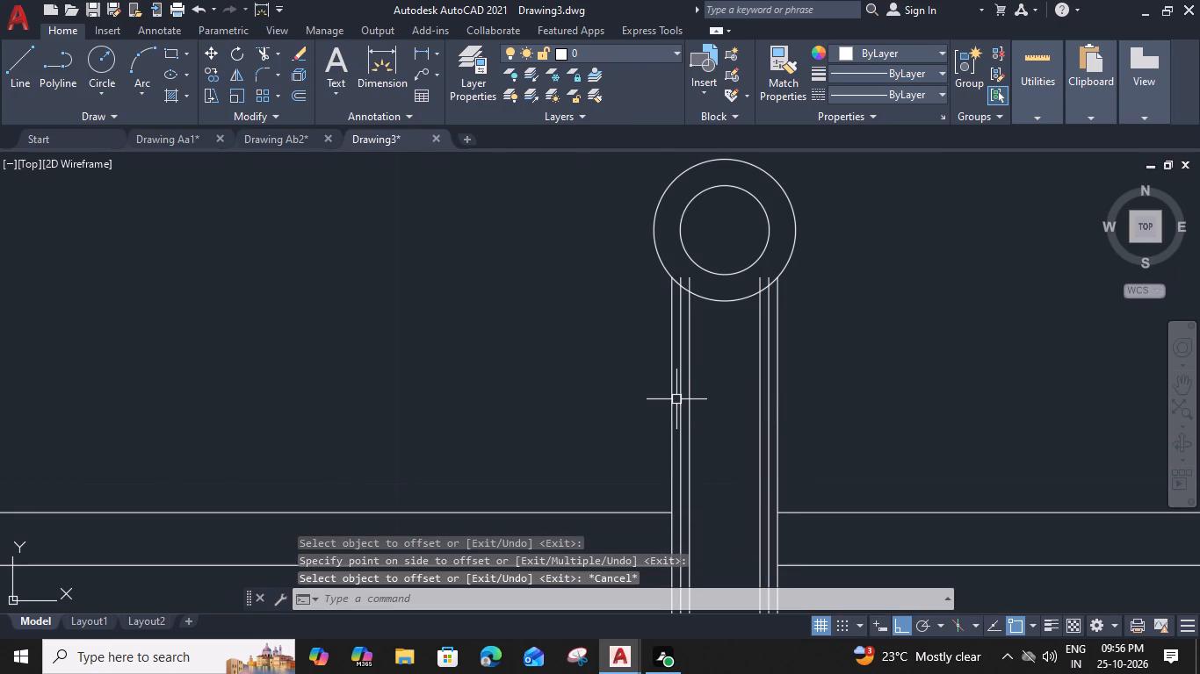
Erase the middle line of each set of three faucet lines, keeping the outer and innermost ones.
click(678, 400)
key(Delete)
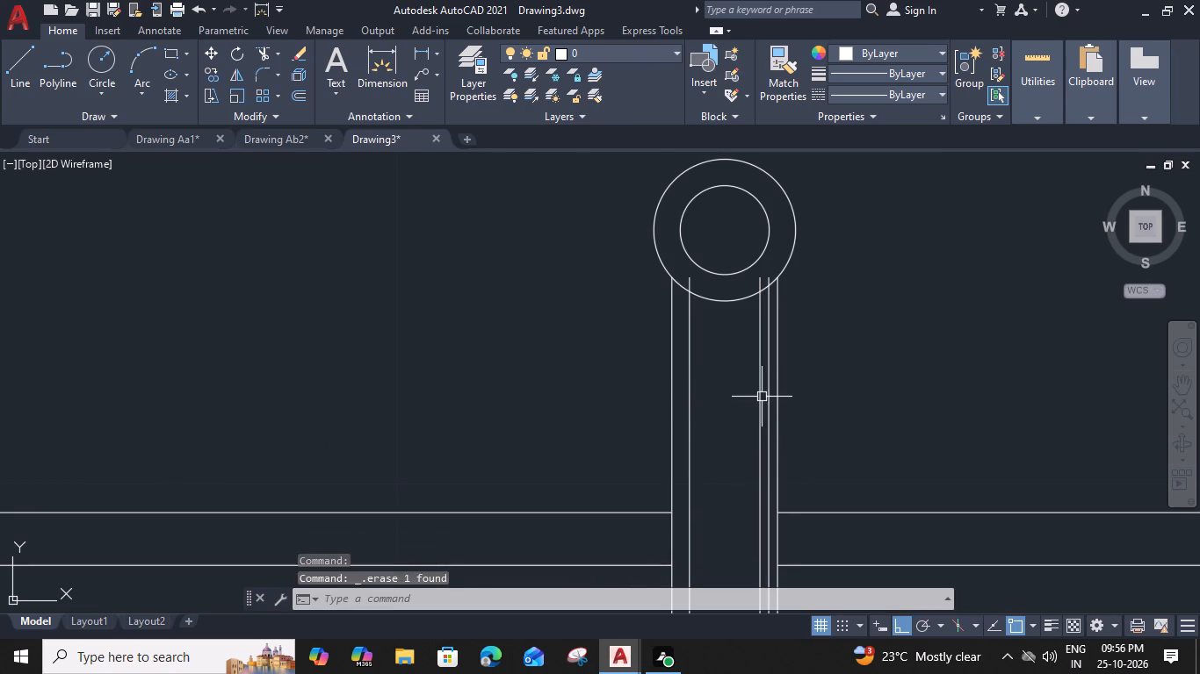
click(772, 397)
key(Delete)
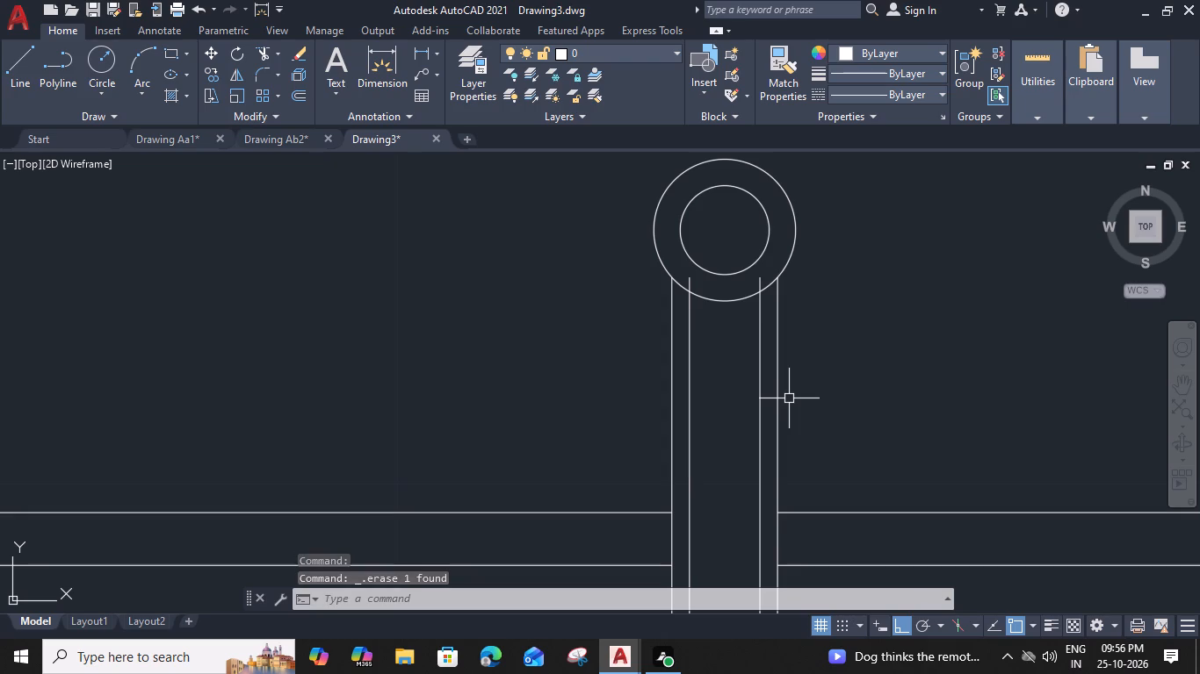
Trim the ends of the two inner faucet lines inside the faucet's outer circle.
text(TR)
key(space)
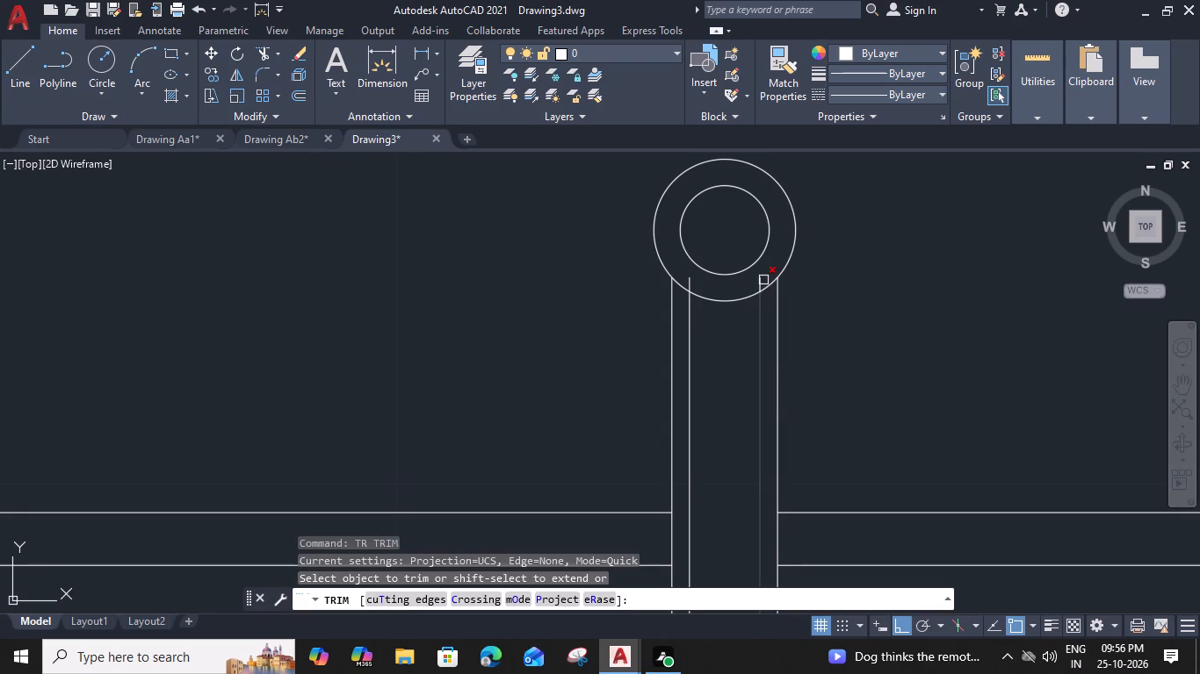
click(763, 274)
click(690, 280)
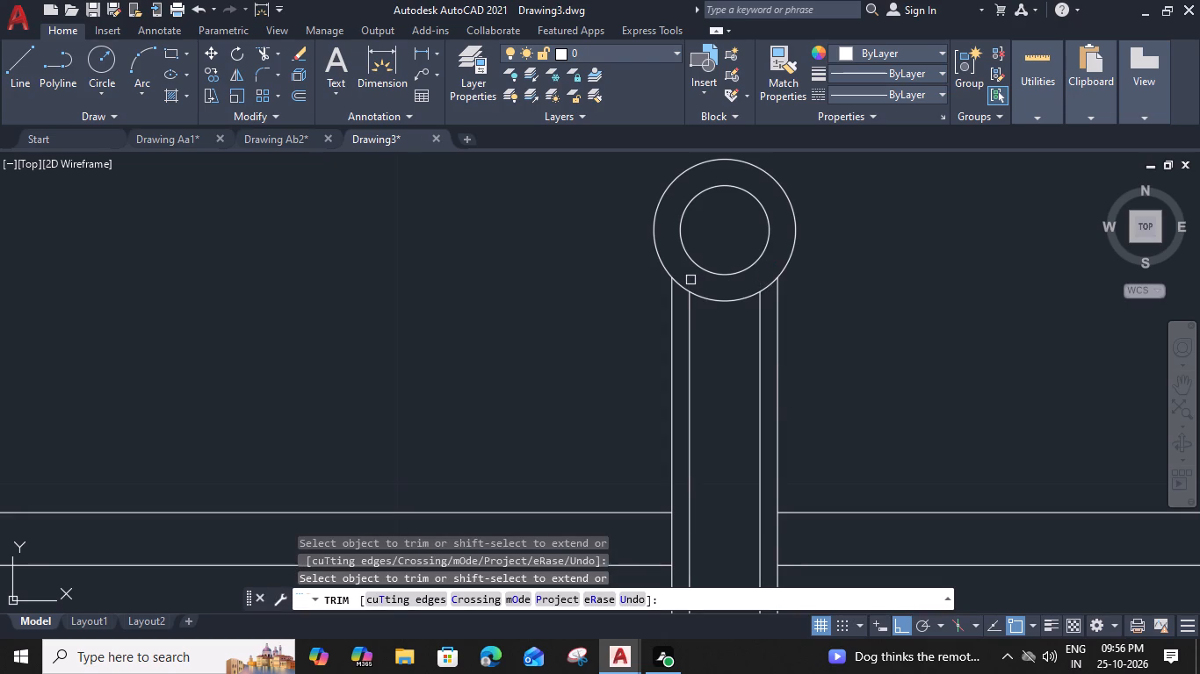
scroll(690, 280, down, 2)
key(Escape)
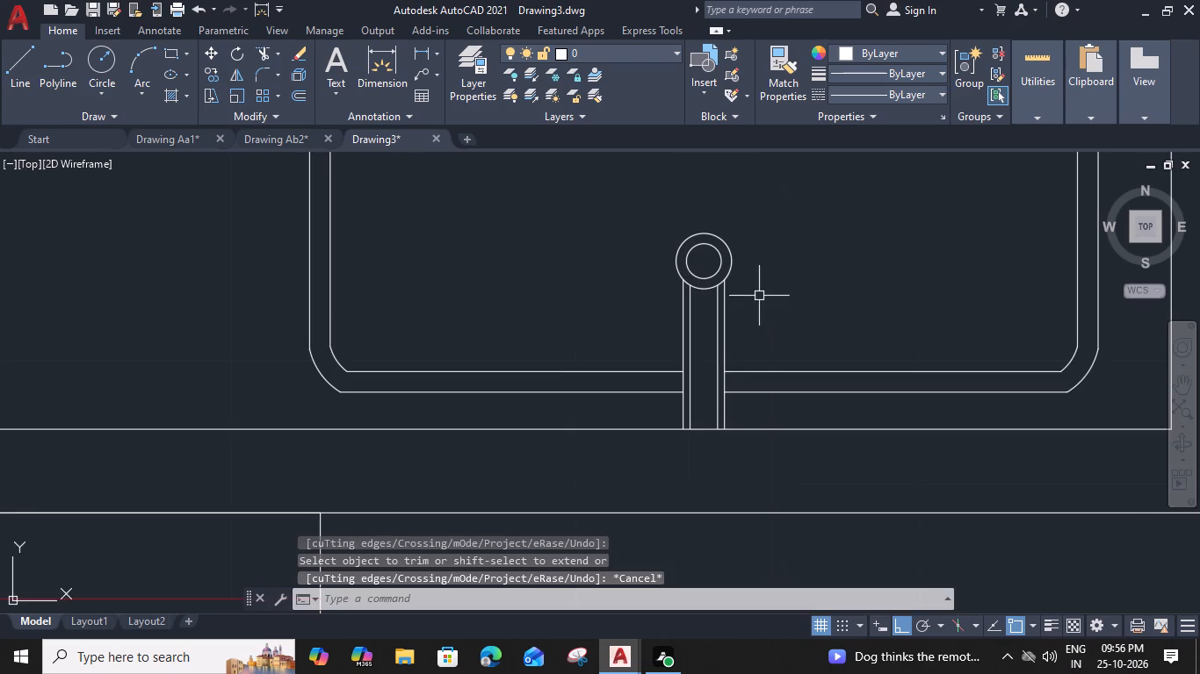
Group the basin outlines, drain circles and faucet as one object, leaving out the surrounding rectangle.
scroll(779, 237, down, 2)
middle_drag(781, 247, 813, 383)
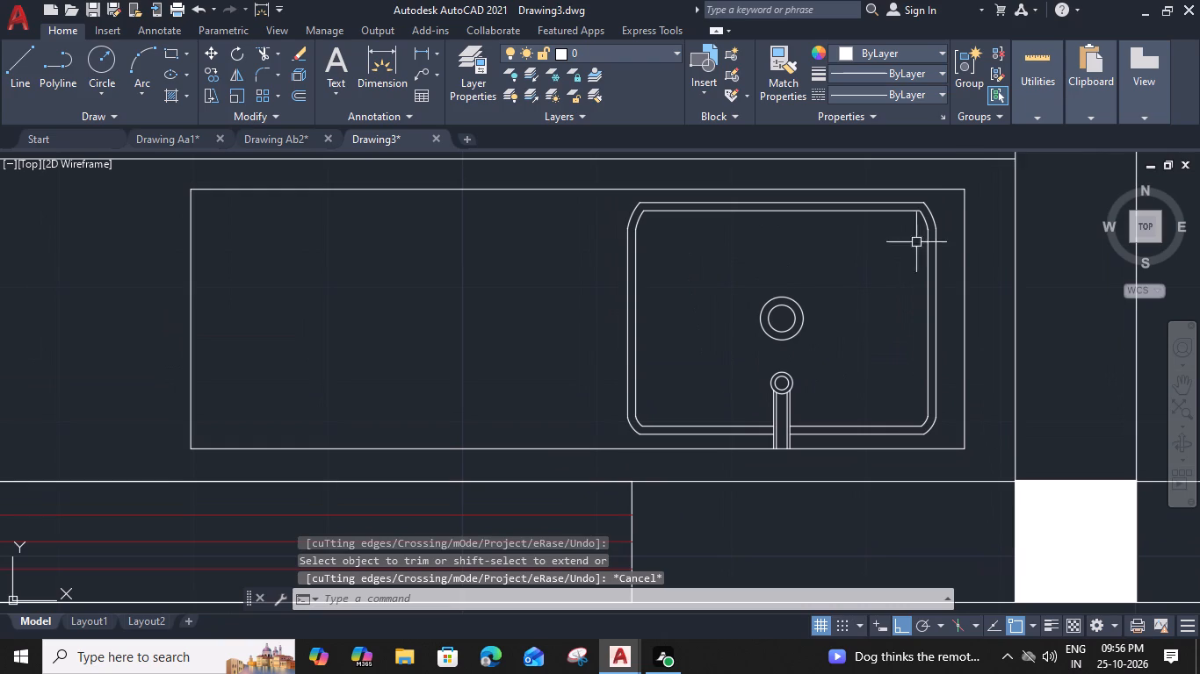
click(950, 197)
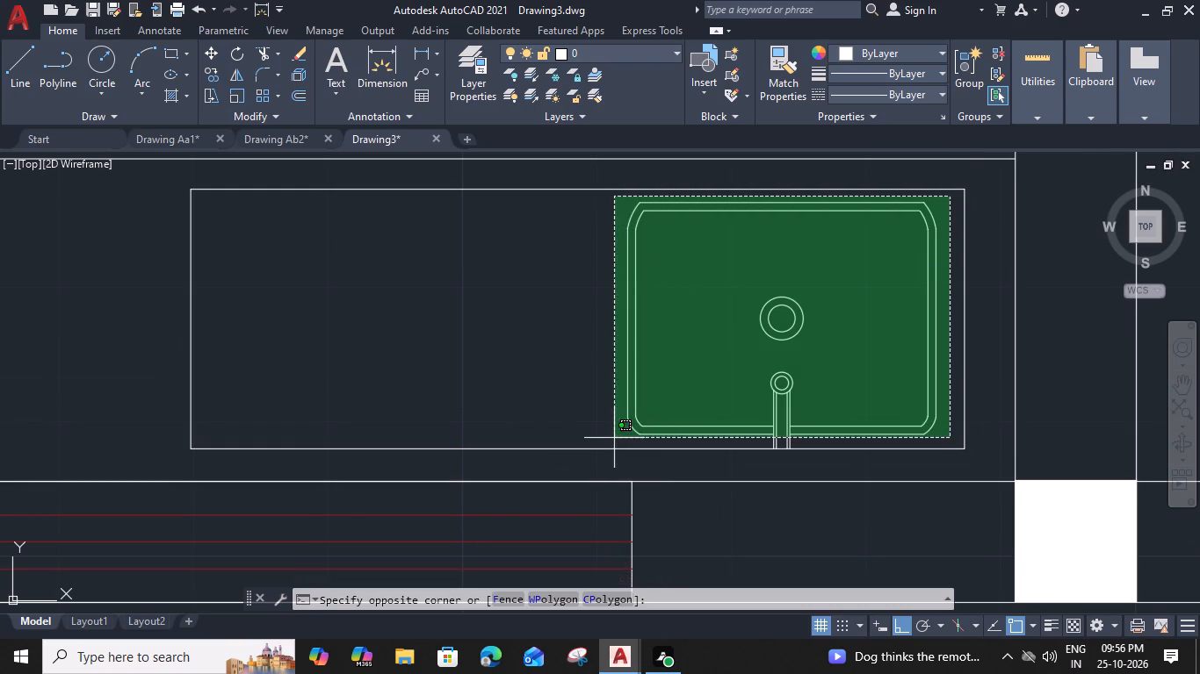
click(610, 436)
text(G)
key(space)
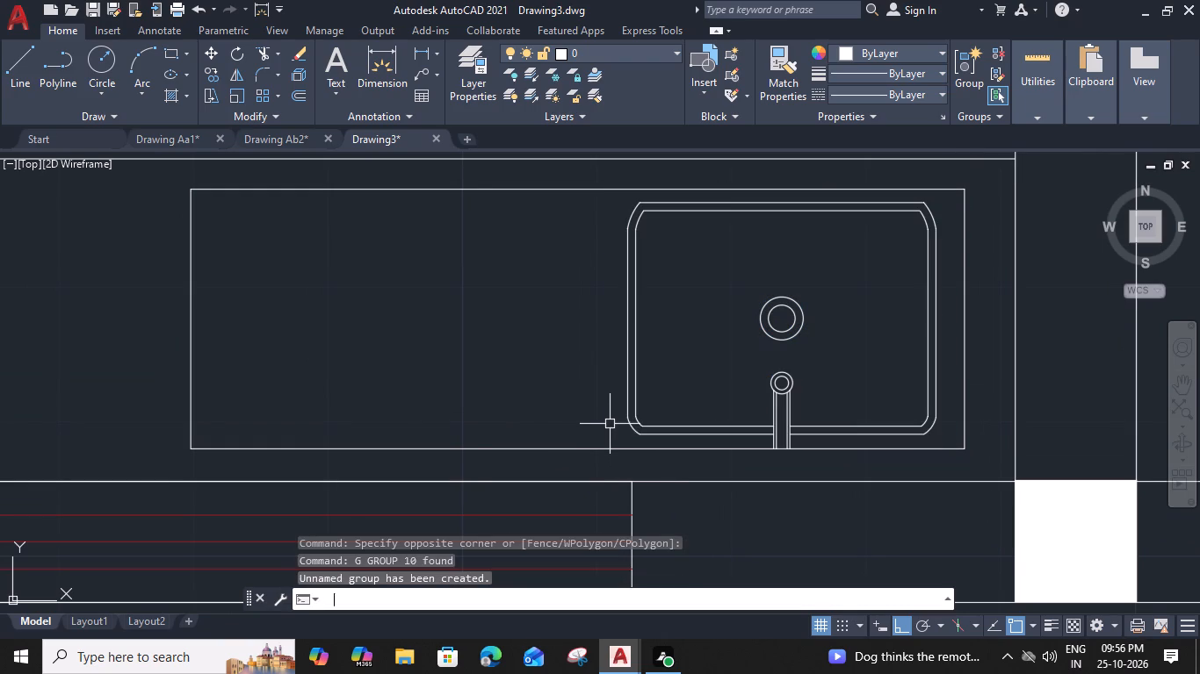
Mirror the basin group about the surrounding rectangle's vertical midline, keeping the original.
click(629, 283)
text(MI)
key(space)
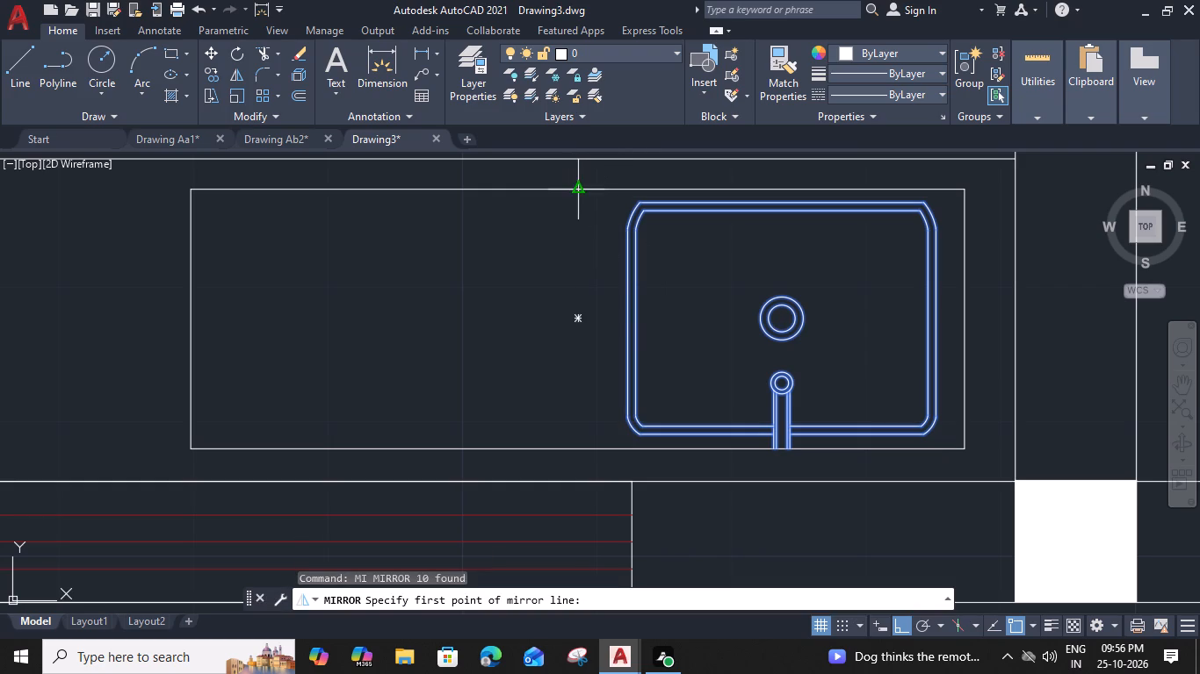
click(573, 188)
click(579, 444)
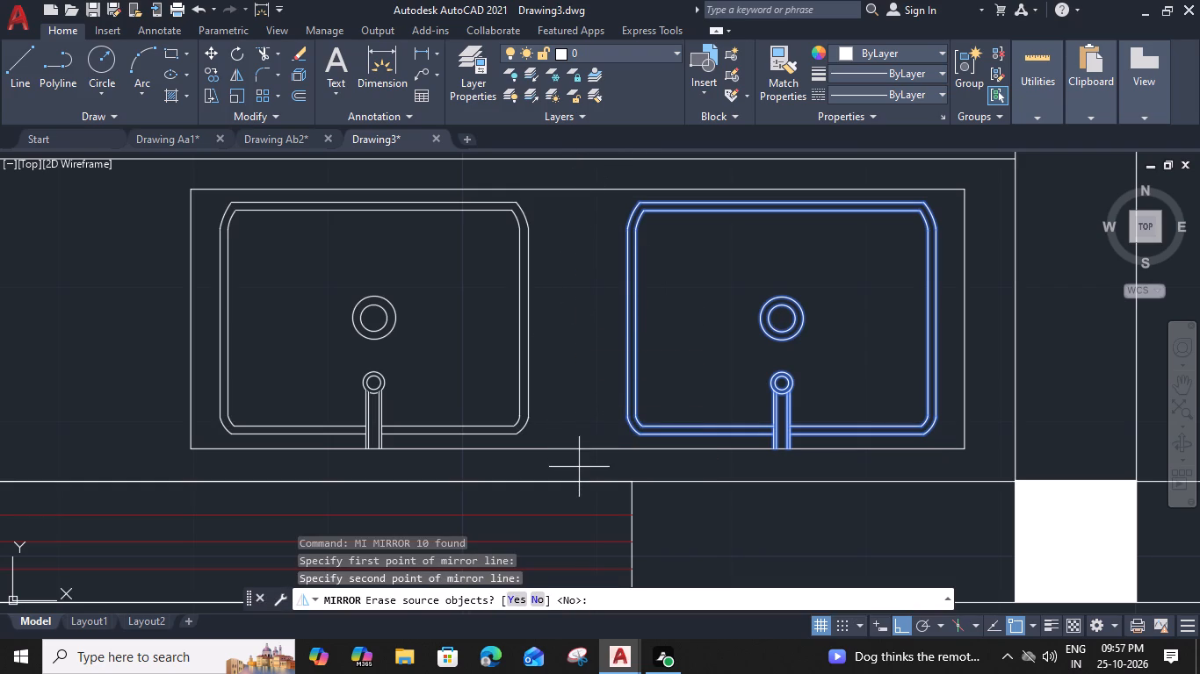
key(space)
Offset the rectangle around the two basins 0.6" outward.
scroll(579, 467, down, 2)
middle_drag(579, 467, 647, 456)
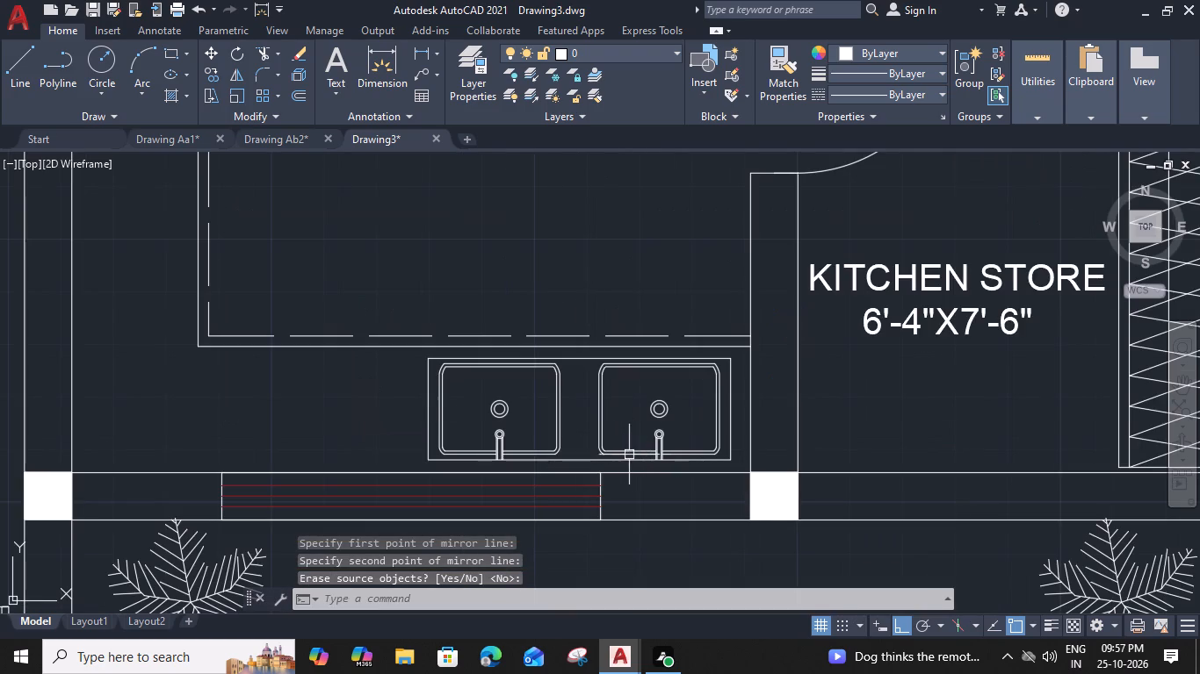
scroll(589, 463, up, 1)
click(586, 458)
text(O)
key(space)
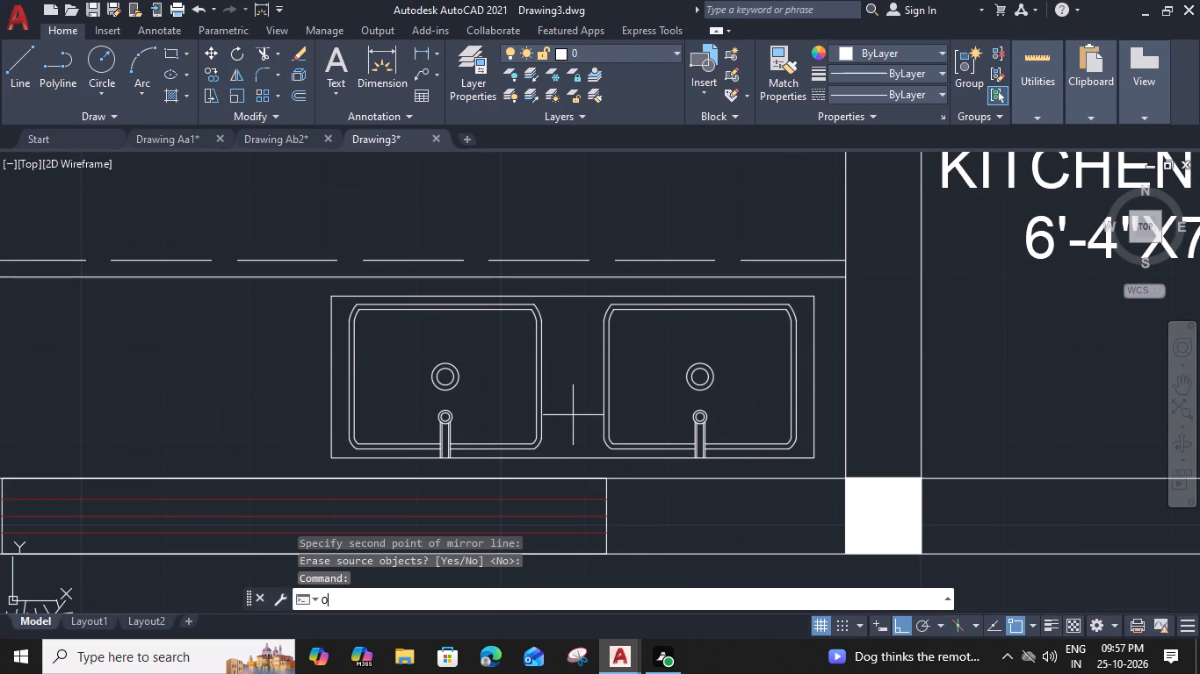
text(0.6")
key(Return)
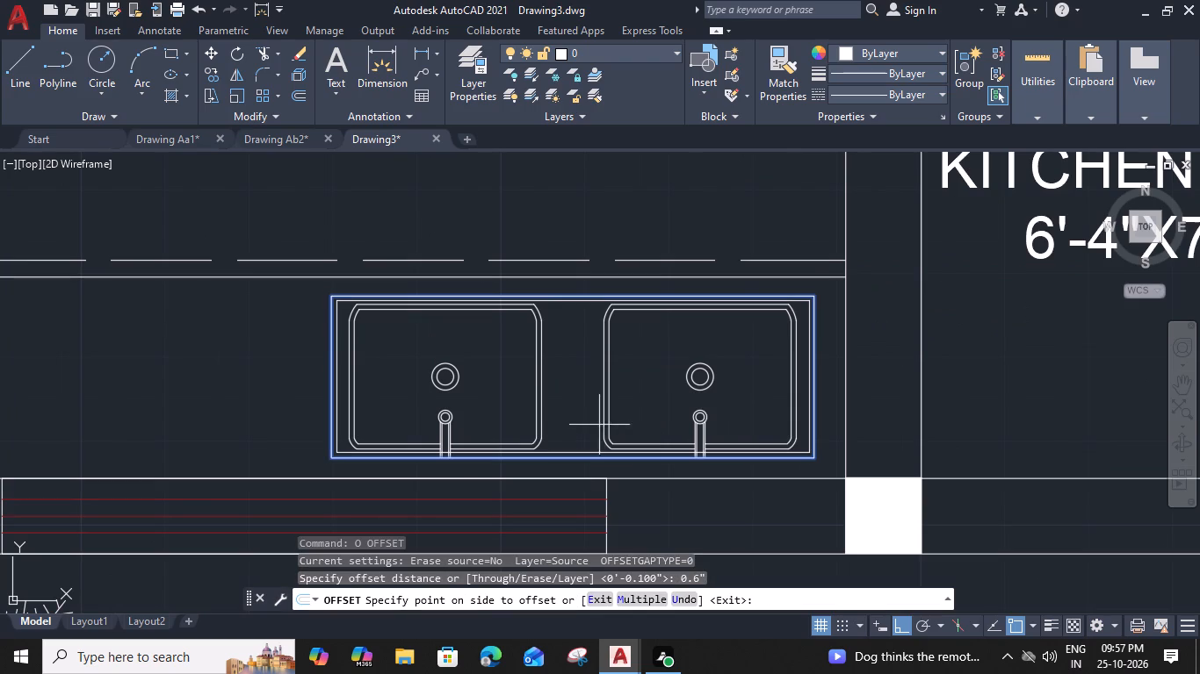
scroll(582, 481, up, 2)
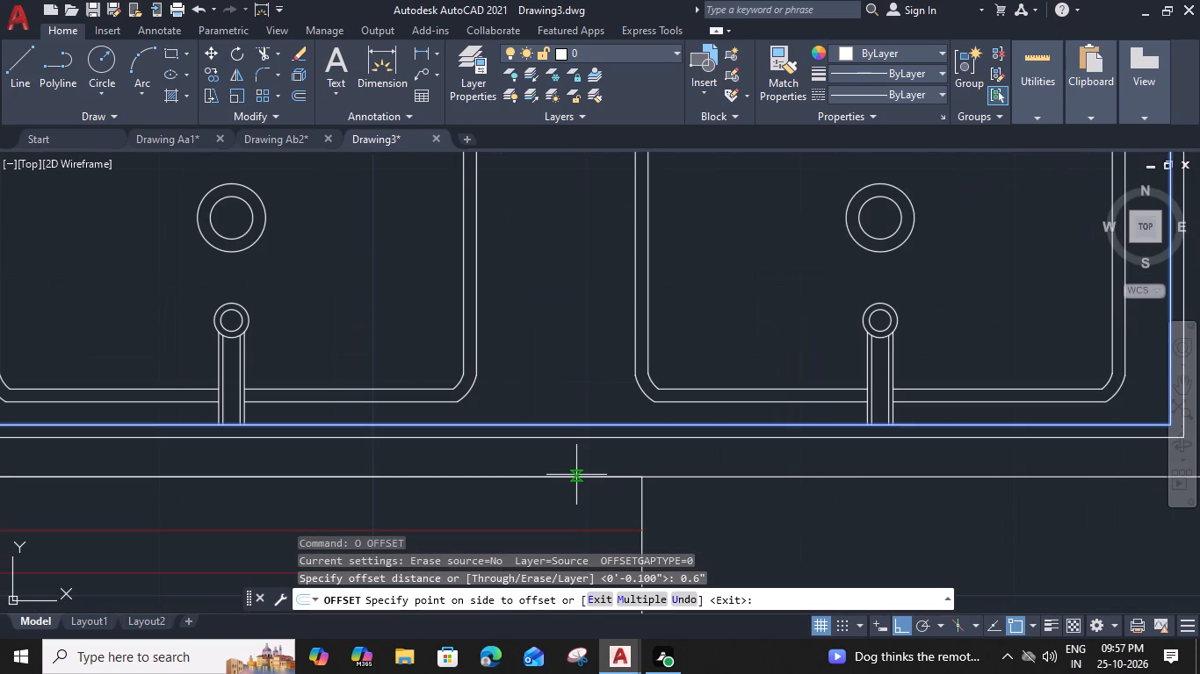
click(575, 476)
key(Escape)
Extend the lines of both faucets to the new outer rectangle's lower edge.
middle_drag(339, 459, 463, 459)
key(e)
key(x)
key(space)
click(380, 411)
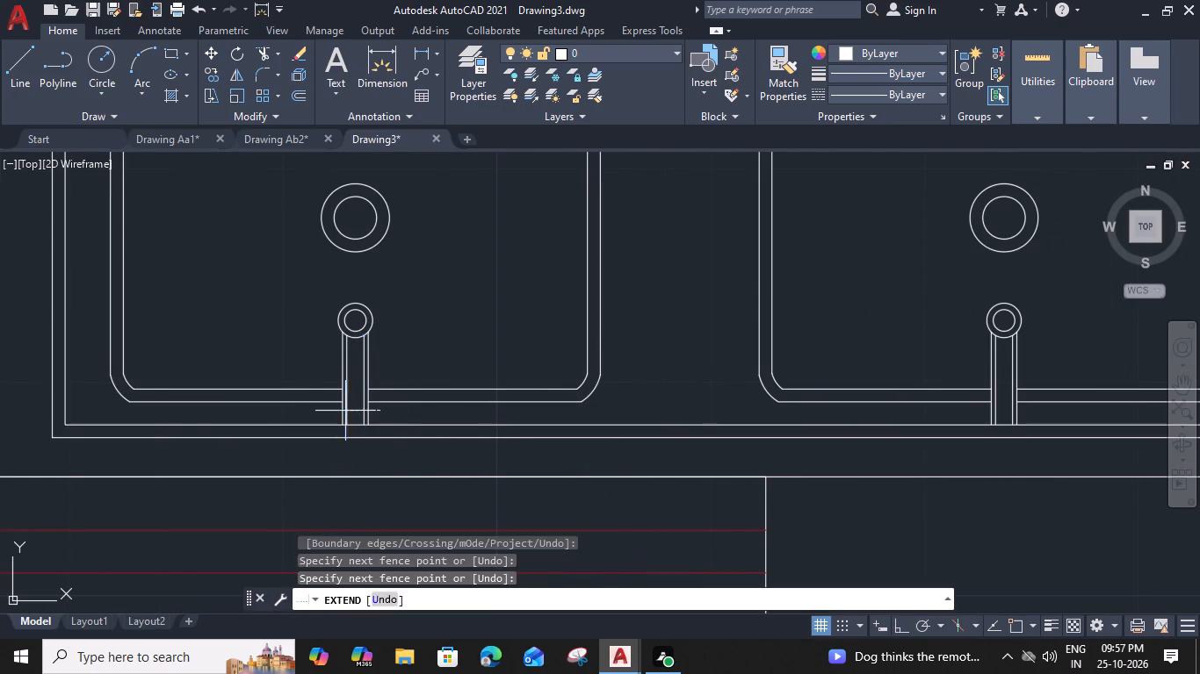
click(336, 411)
drag(1037, 418, 1030, 417)
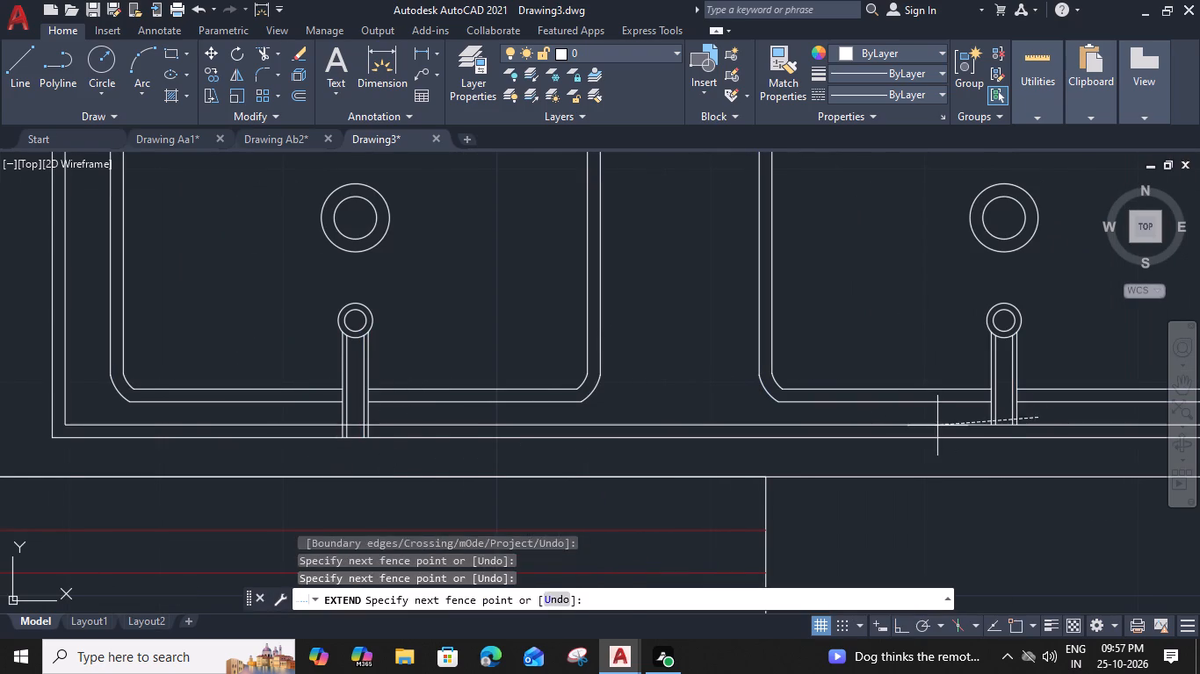
click(936, 426)
Trim the inner rectangle's lower edge where it crosses between the lines of both faucets.
scroll(1002, 443, up, 3)
shift+click(1029, 401)
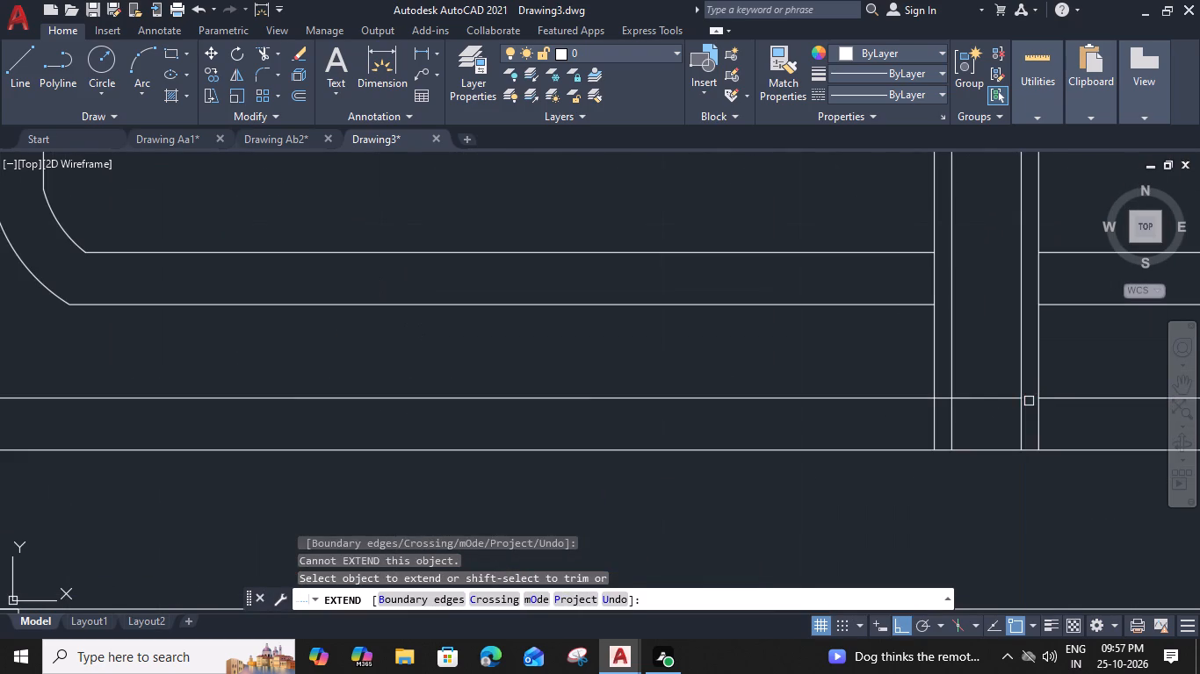
shift+click(1001, 399)
shift+click(943, 401)
scroll(943, 401, down, 3)
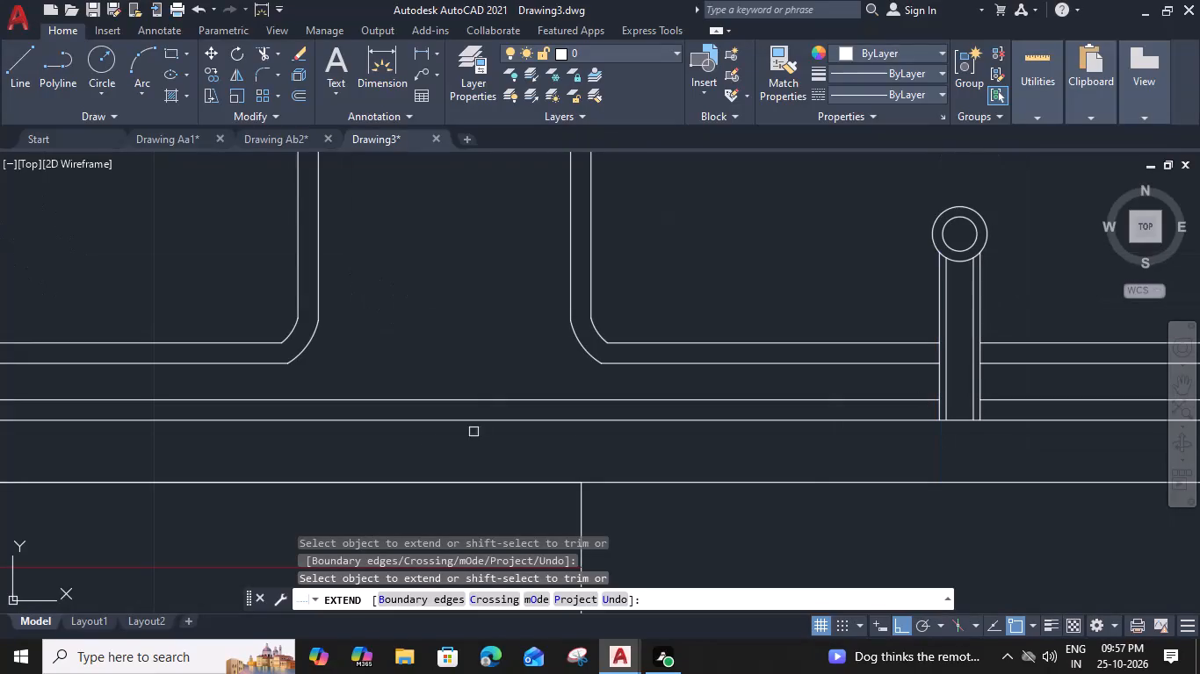
middle_drag(427, 439, 919, 422)
scroll(434, 376, up, 3)
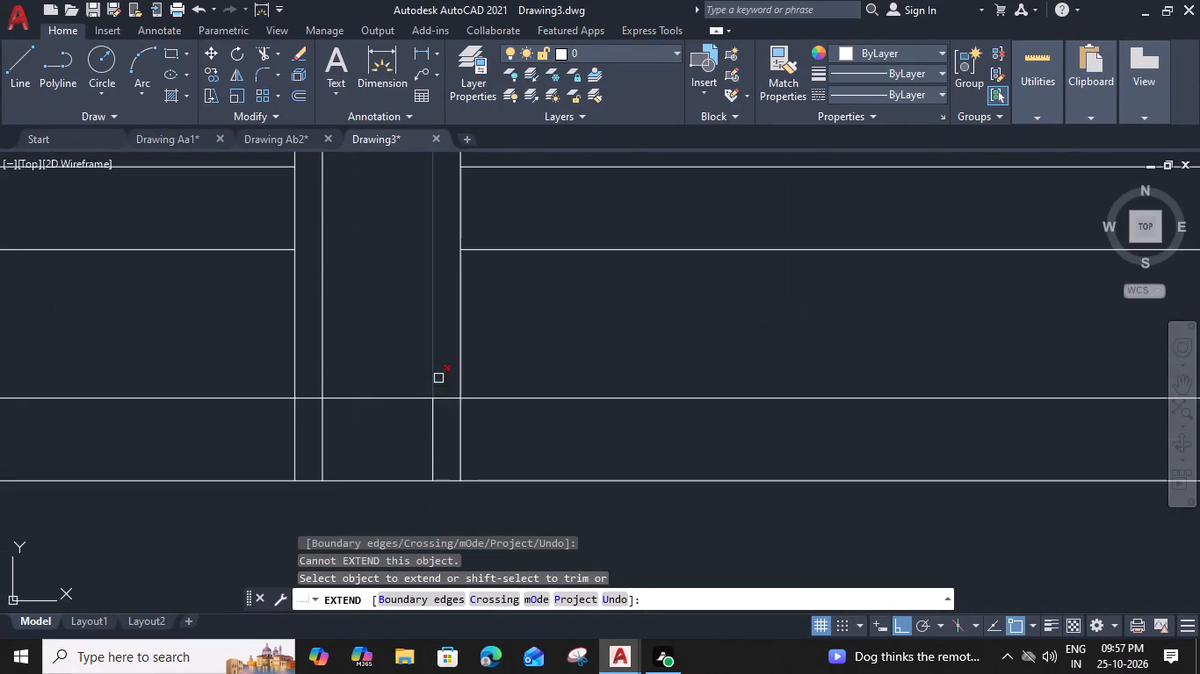
shift+click(446, 399)
shift+click(383, 402)
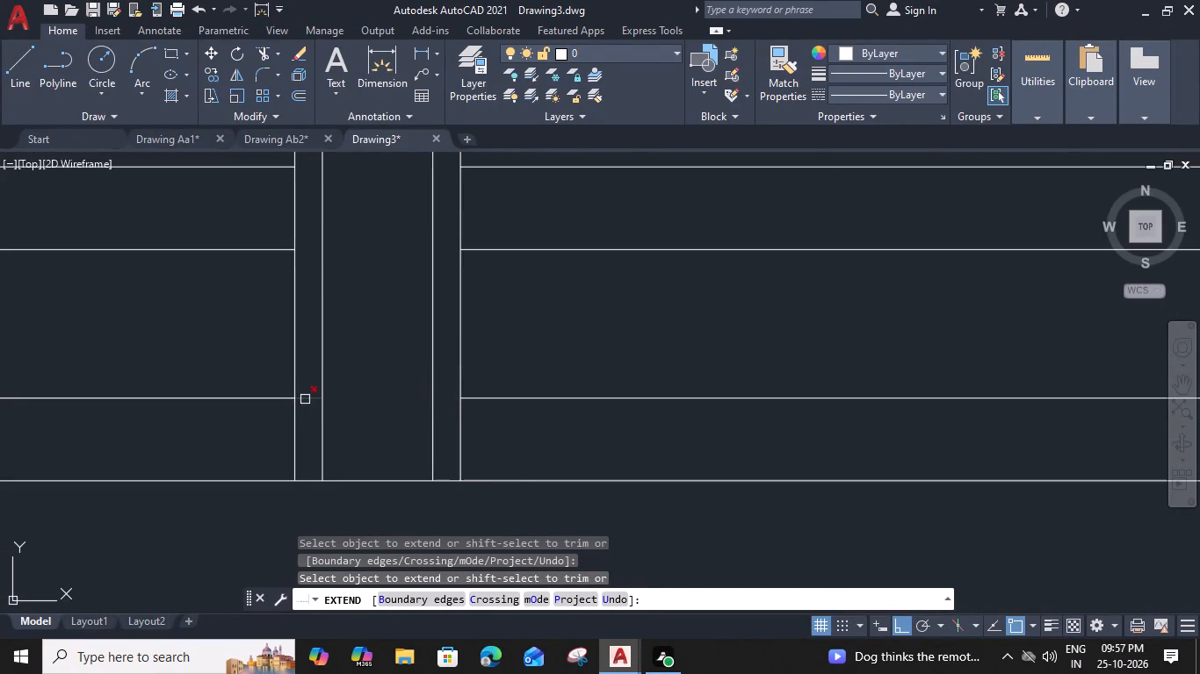
shift+click(305, 399)
key(Escape)
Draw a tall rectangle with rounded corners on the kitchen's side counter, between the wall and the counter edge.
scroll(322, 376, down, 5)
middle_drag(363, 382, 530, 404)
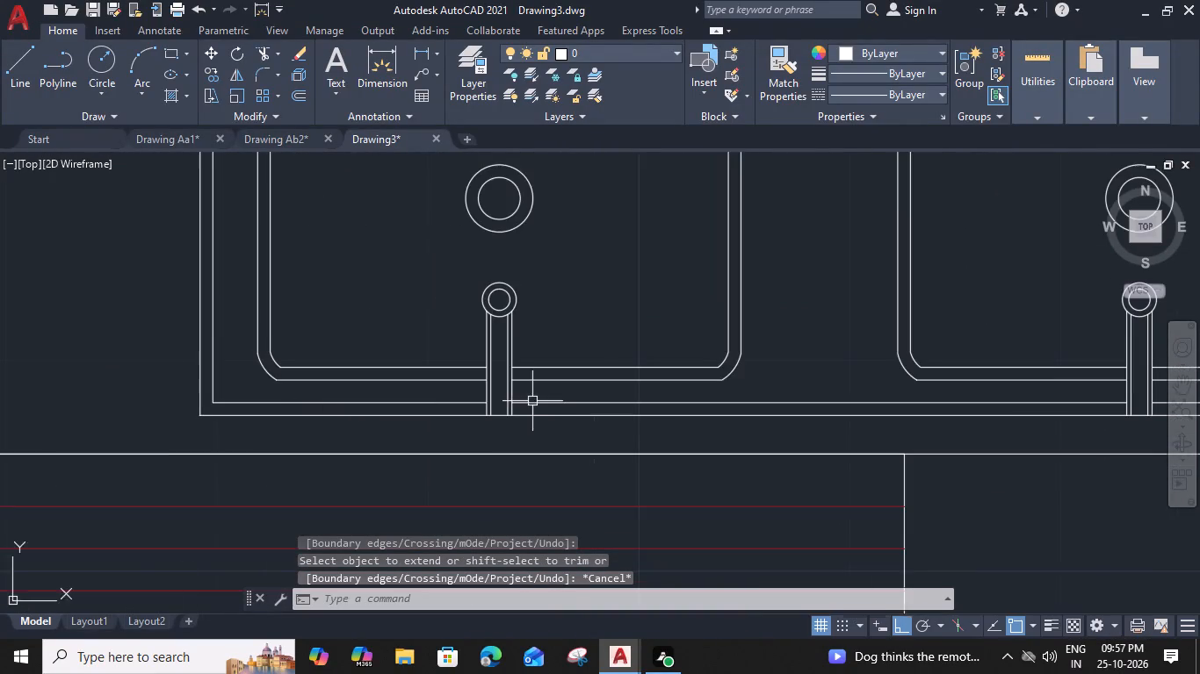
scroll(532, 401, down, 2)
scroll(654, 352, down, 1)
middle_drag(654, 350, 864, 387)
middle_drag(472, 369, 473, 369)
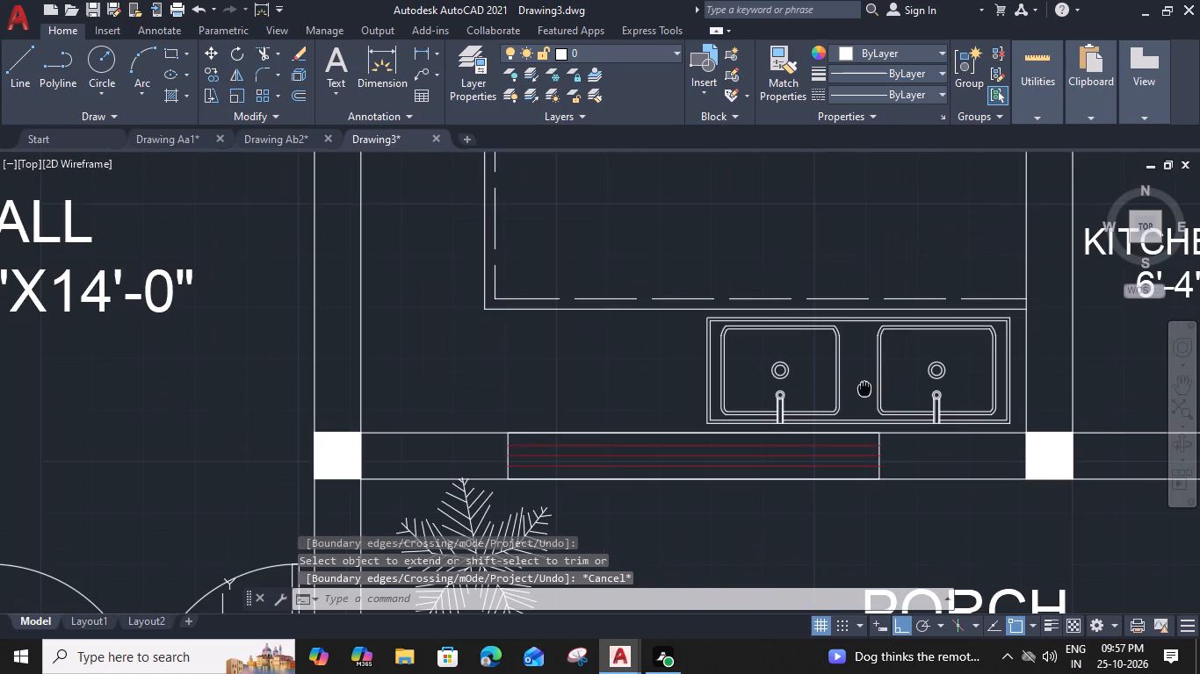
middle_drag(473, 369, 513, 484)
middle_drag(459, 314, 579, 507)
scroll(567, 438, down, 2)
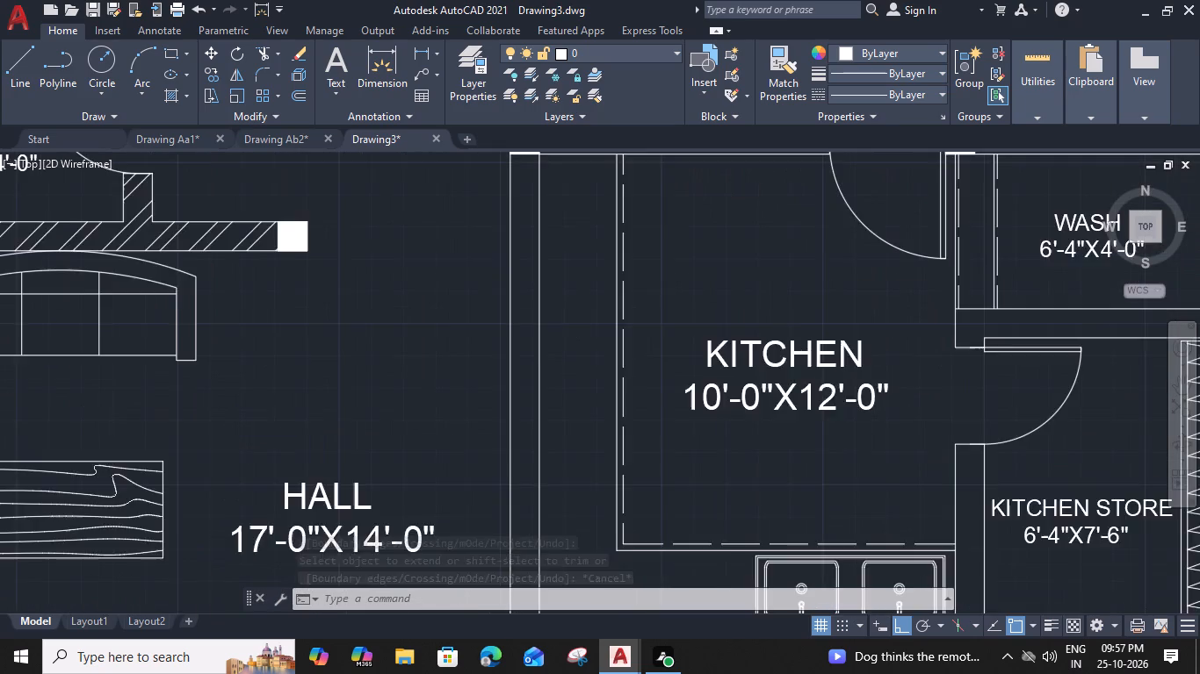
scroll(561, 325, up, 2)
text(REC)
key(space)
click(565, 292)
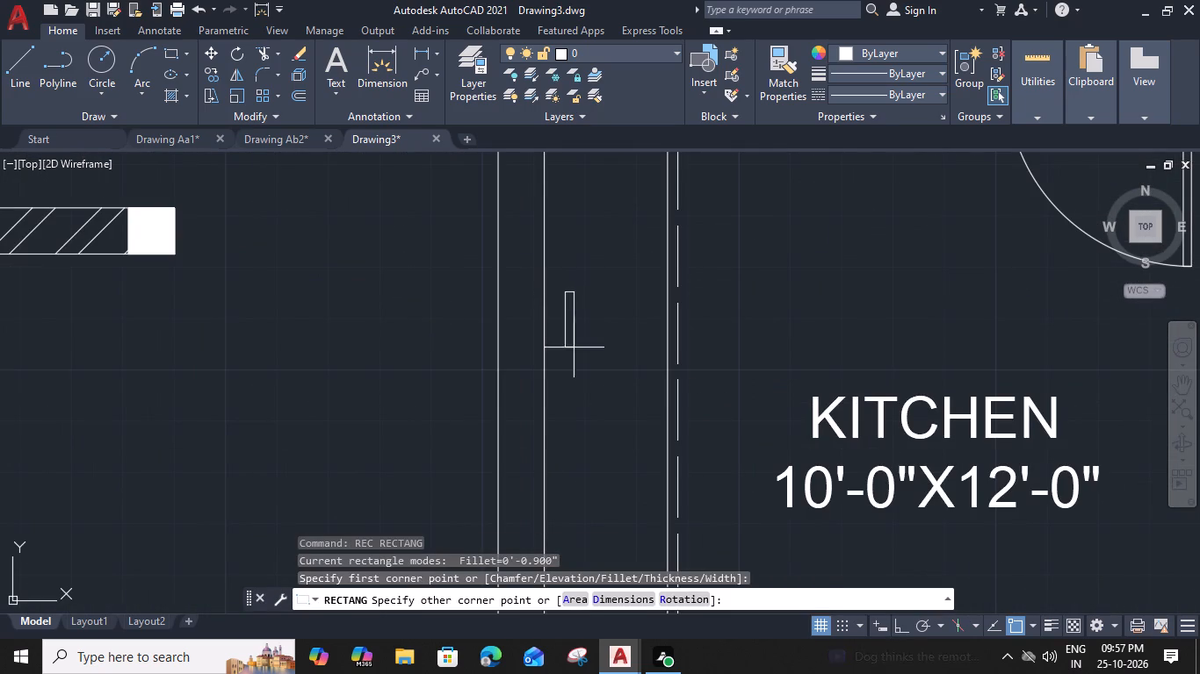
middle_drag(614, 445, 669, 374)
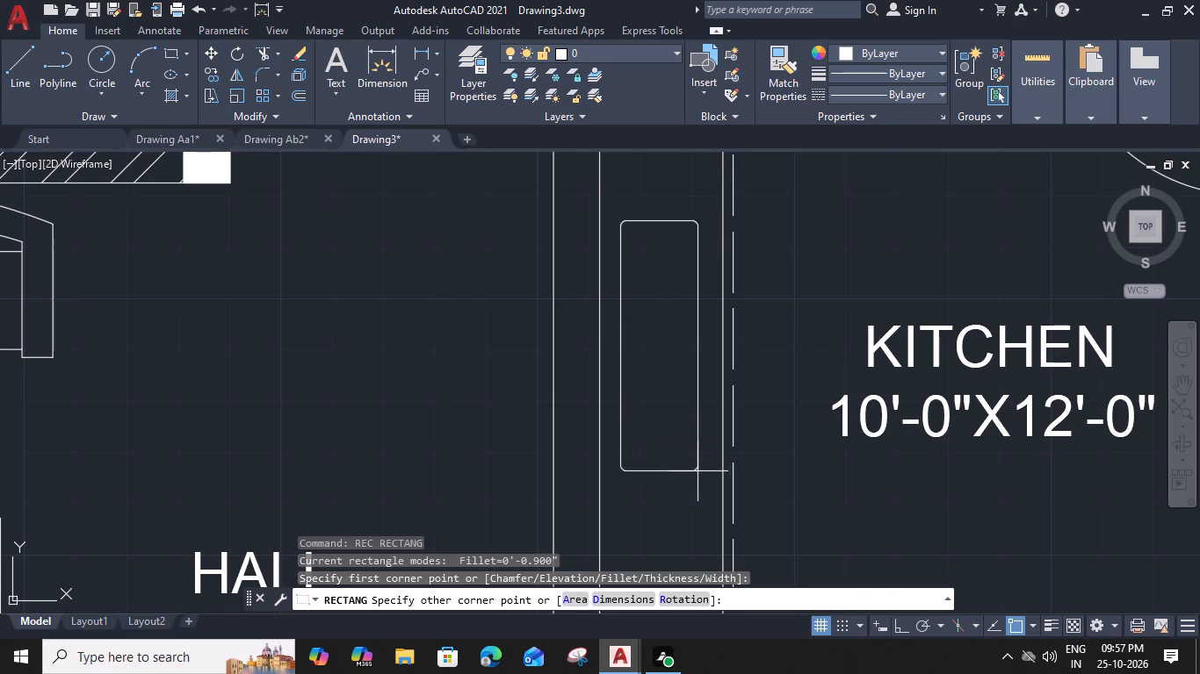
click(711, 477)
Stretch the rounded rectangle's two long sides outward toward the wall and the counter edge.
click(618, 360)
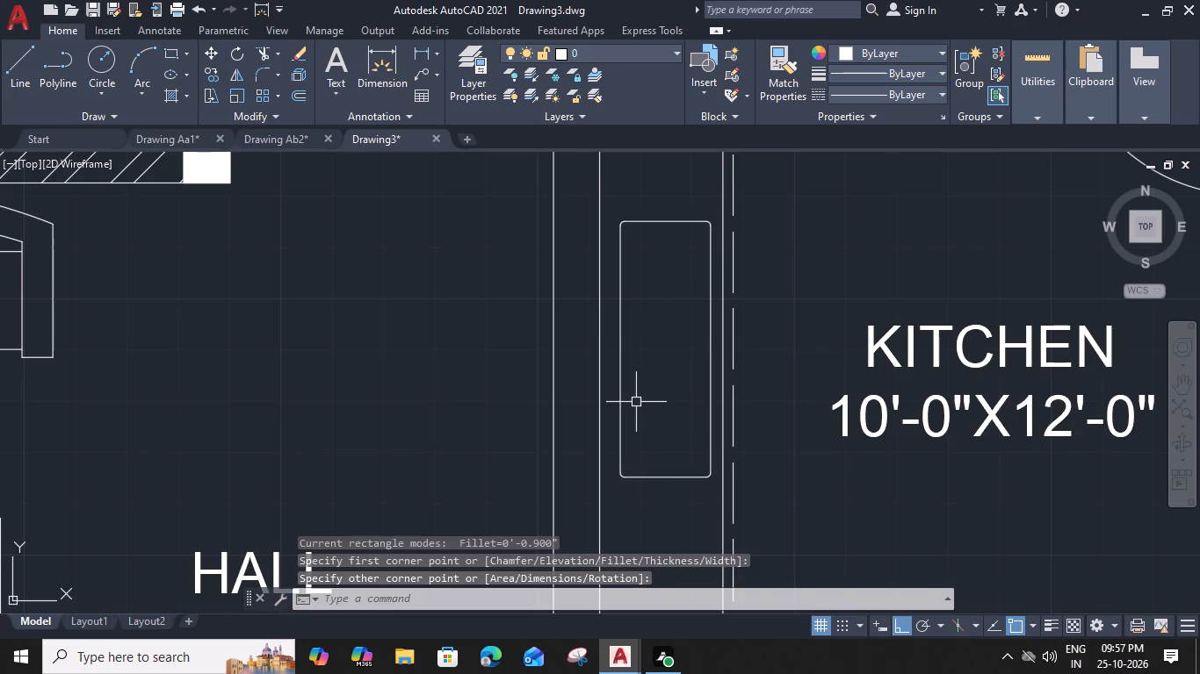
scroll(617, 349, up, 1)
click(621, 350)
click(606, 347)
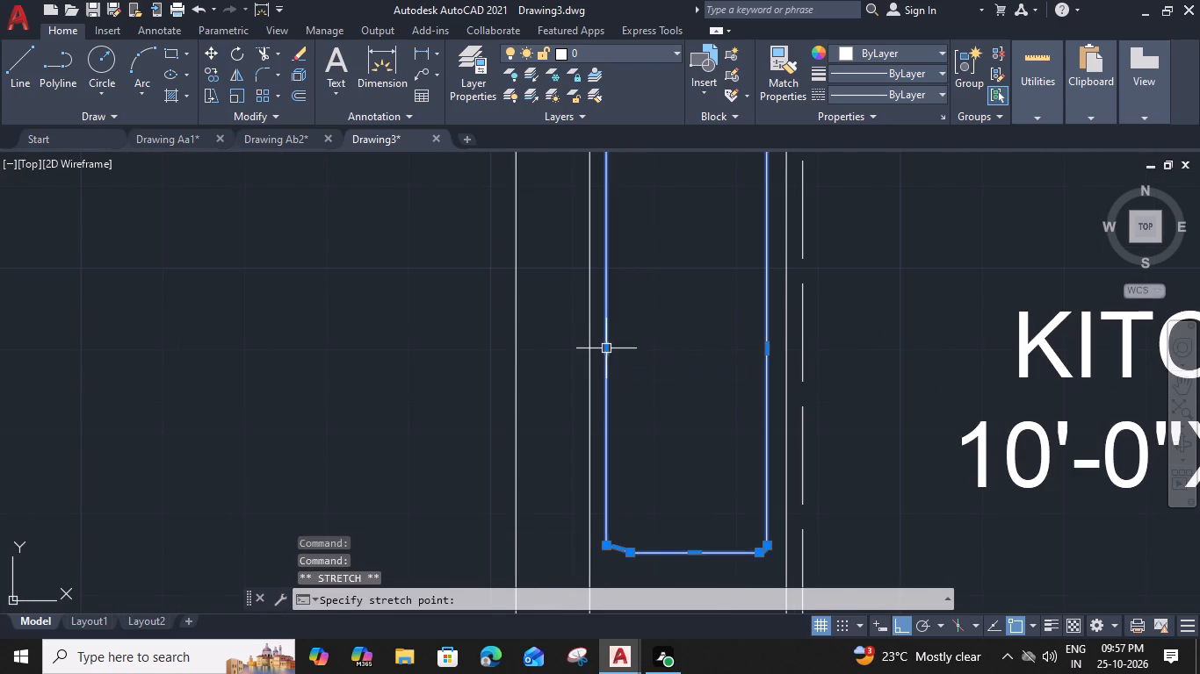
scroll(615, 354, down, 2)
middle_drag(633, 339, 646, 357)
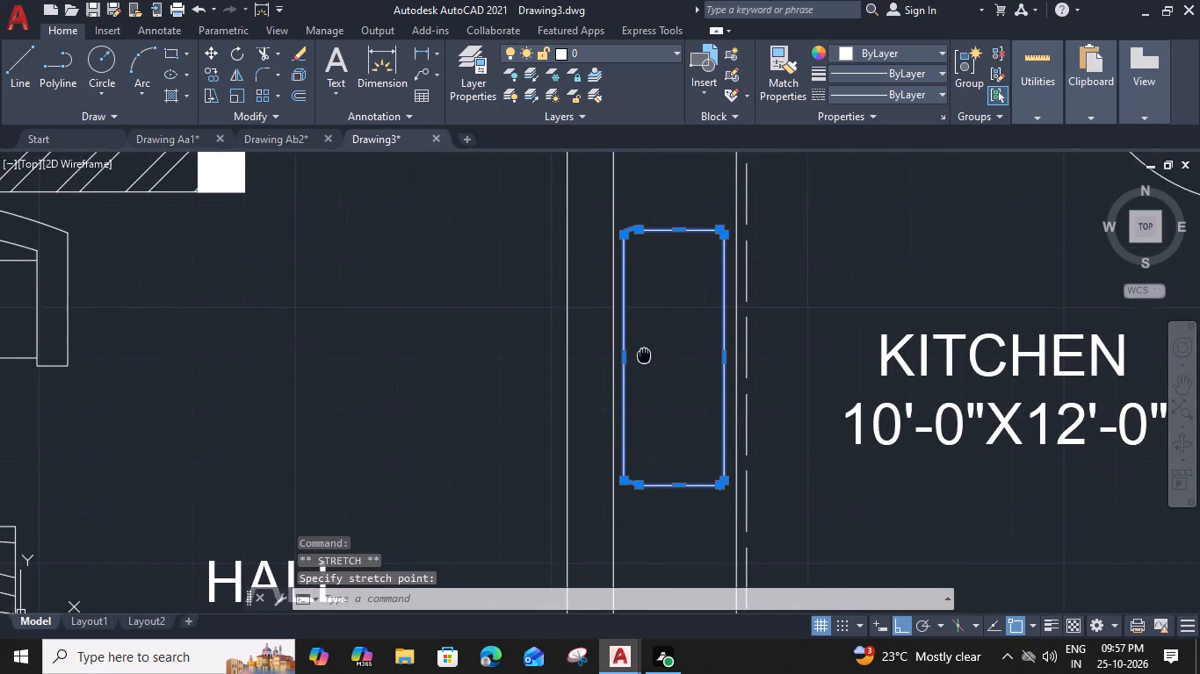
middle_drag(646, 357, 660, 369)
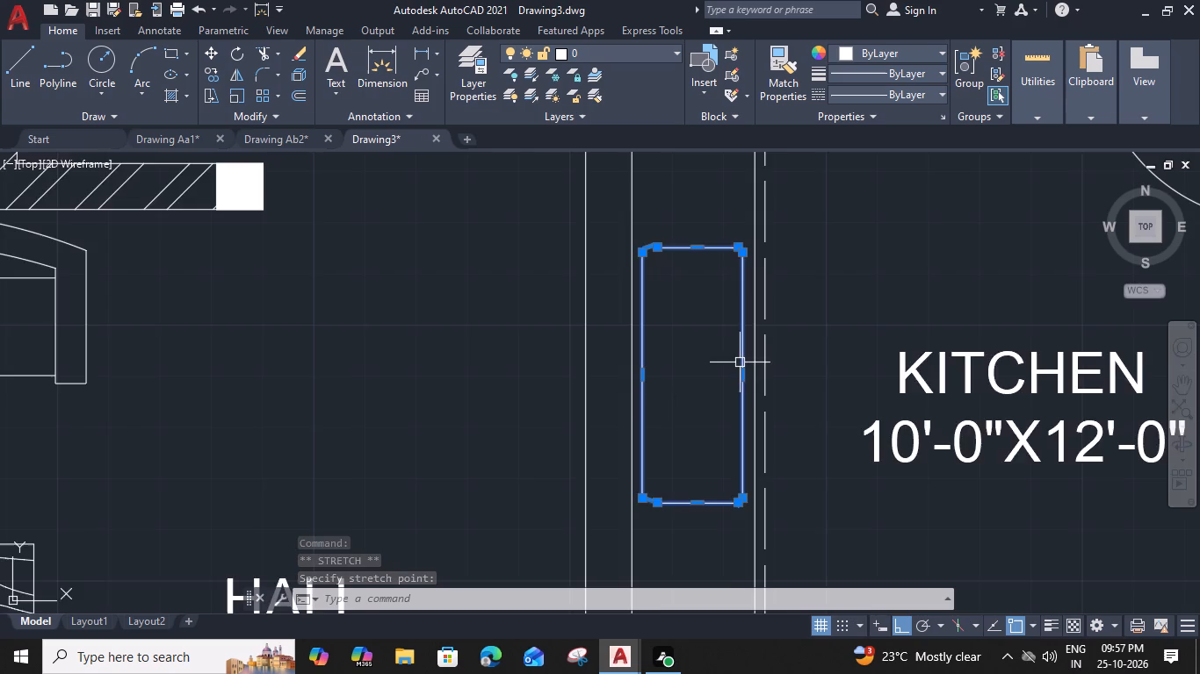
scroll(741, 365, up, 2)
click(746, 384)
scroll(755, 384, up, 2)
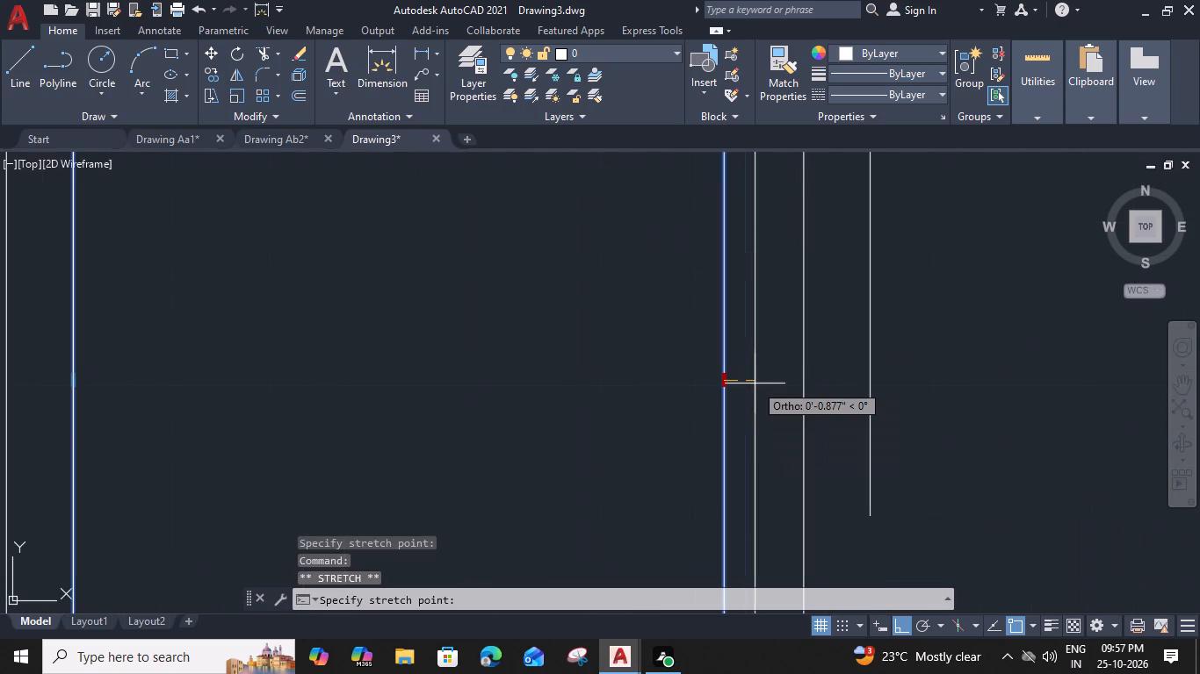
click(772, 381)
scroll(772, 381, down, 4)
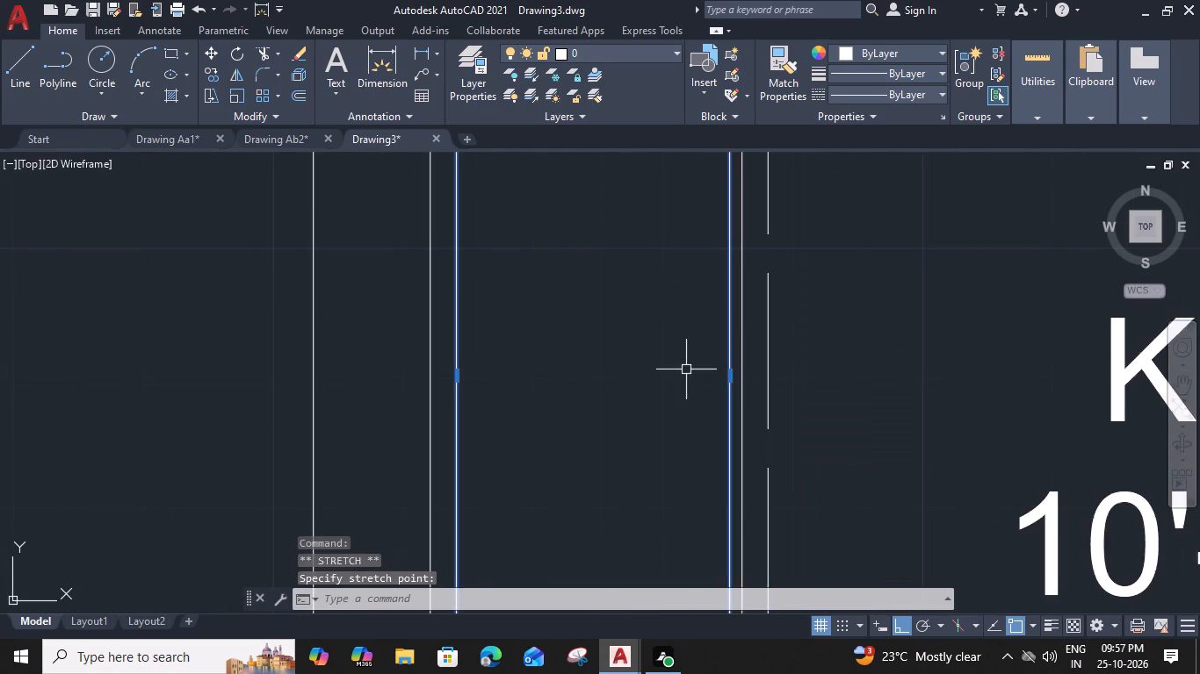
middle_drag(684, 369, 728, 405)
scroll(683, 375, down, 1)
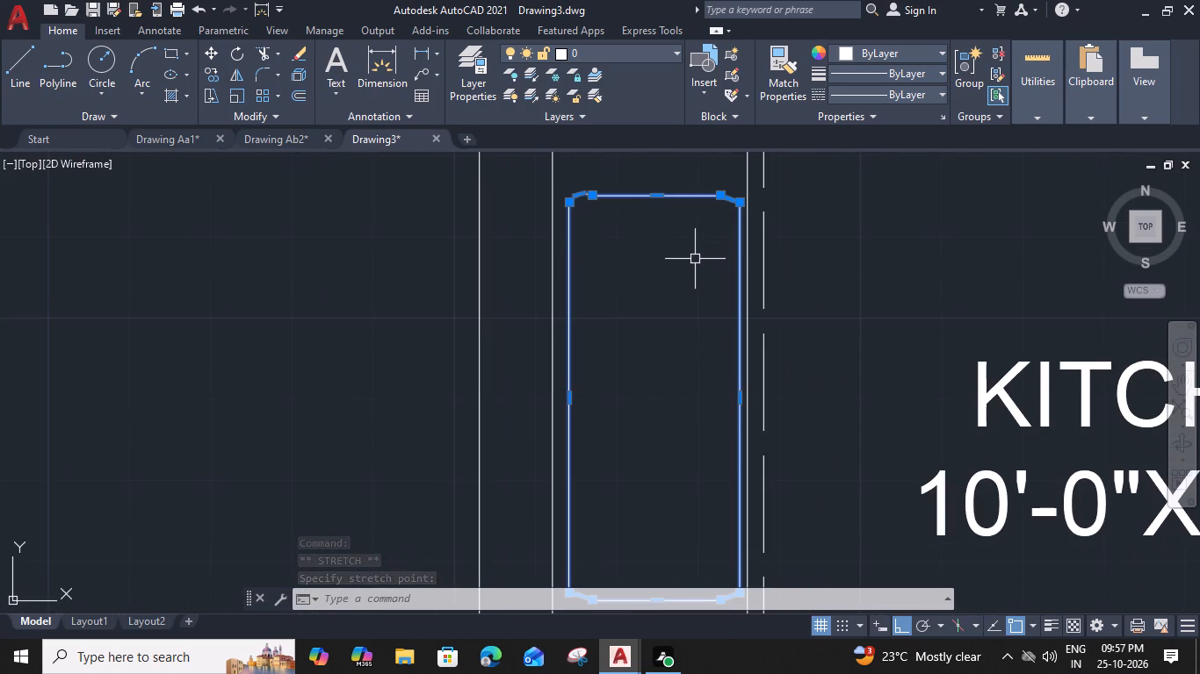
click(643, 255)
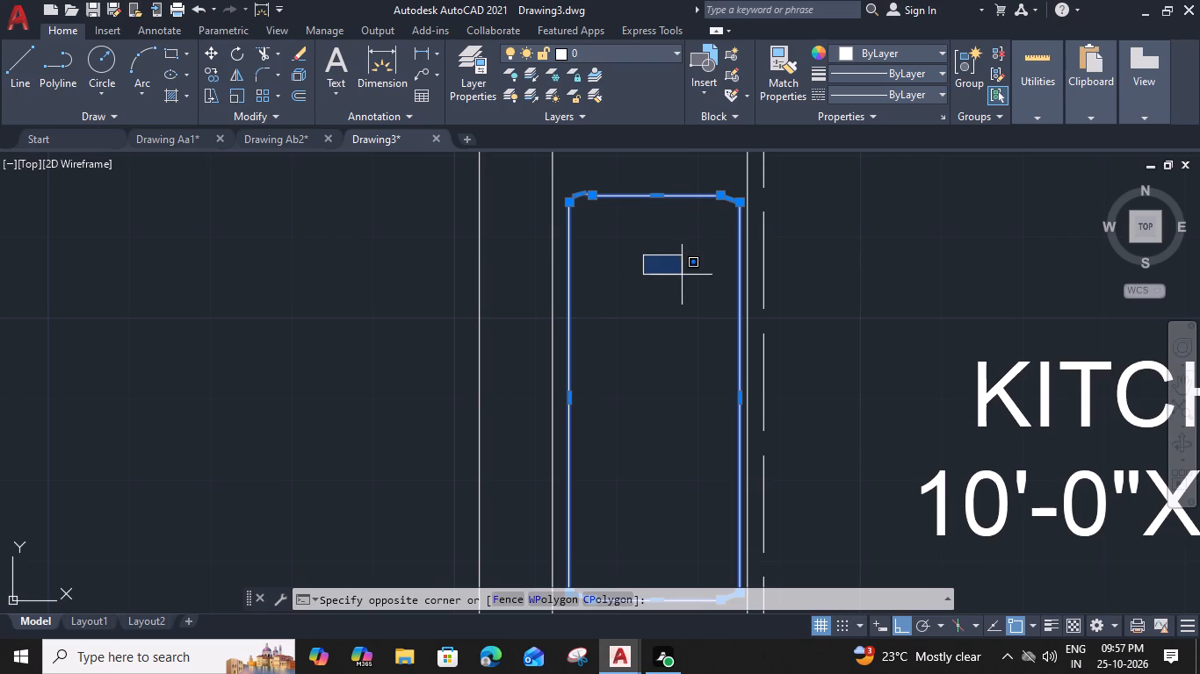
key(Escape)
Draw a circle of about 5.5" radius in the upper part of the rounded rectangle on the side counter.
text(C)
key(space)
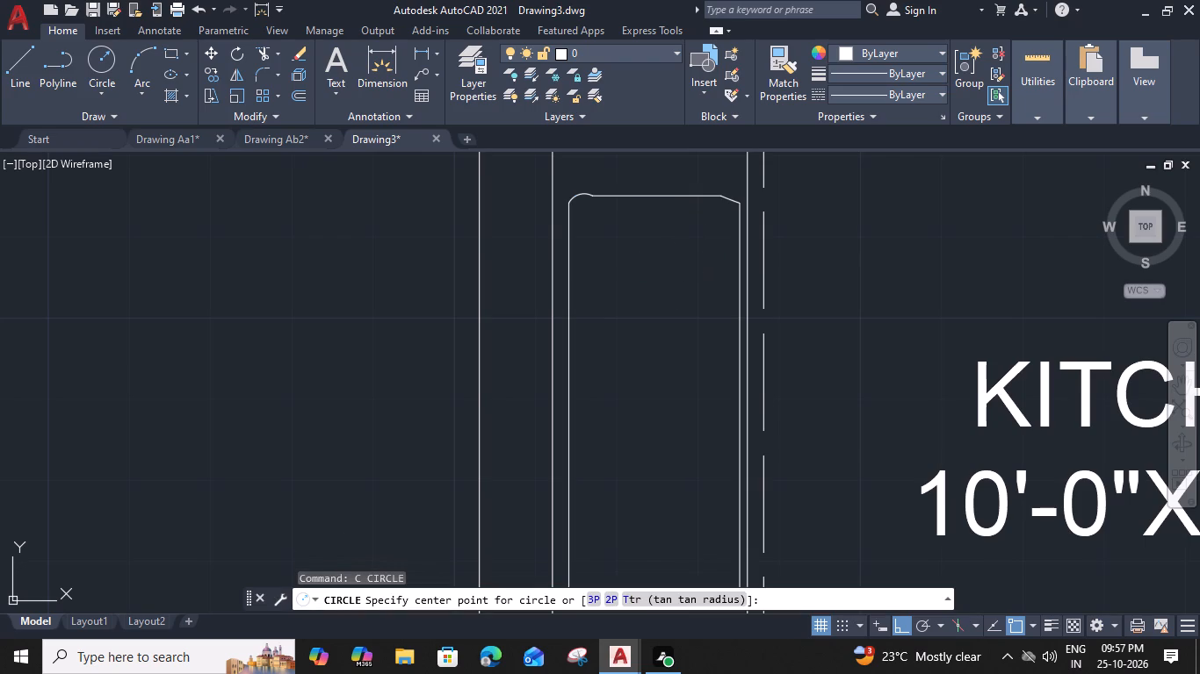
click(650, 283)
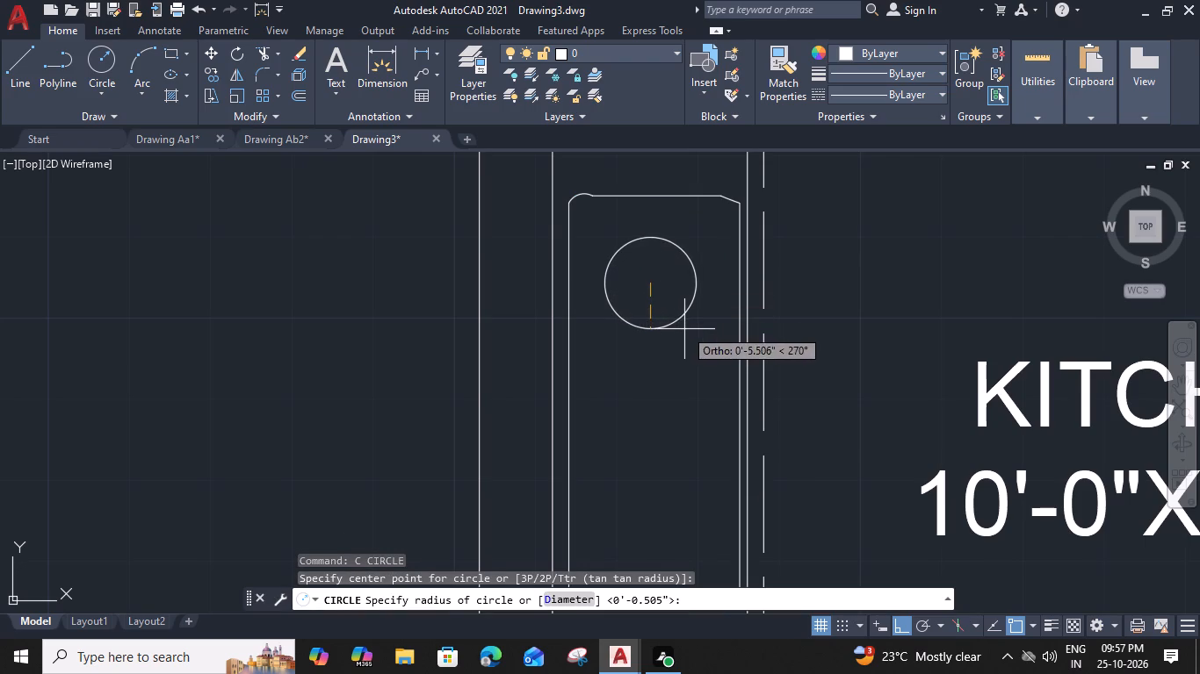
click(686, 329)
Offset the circle inward repeatedly at 0.6" spacing to make six smaller concentric circles.
click(687, 315)
key(o)
key(space)
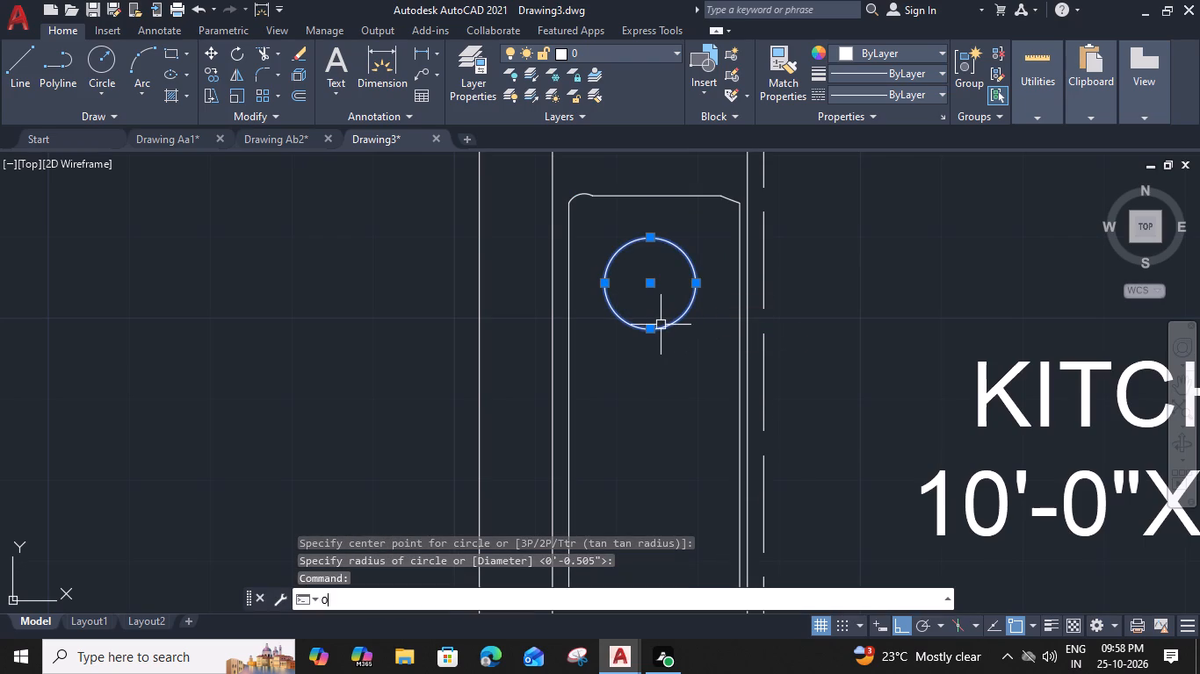
text(0.6")
key(Return)
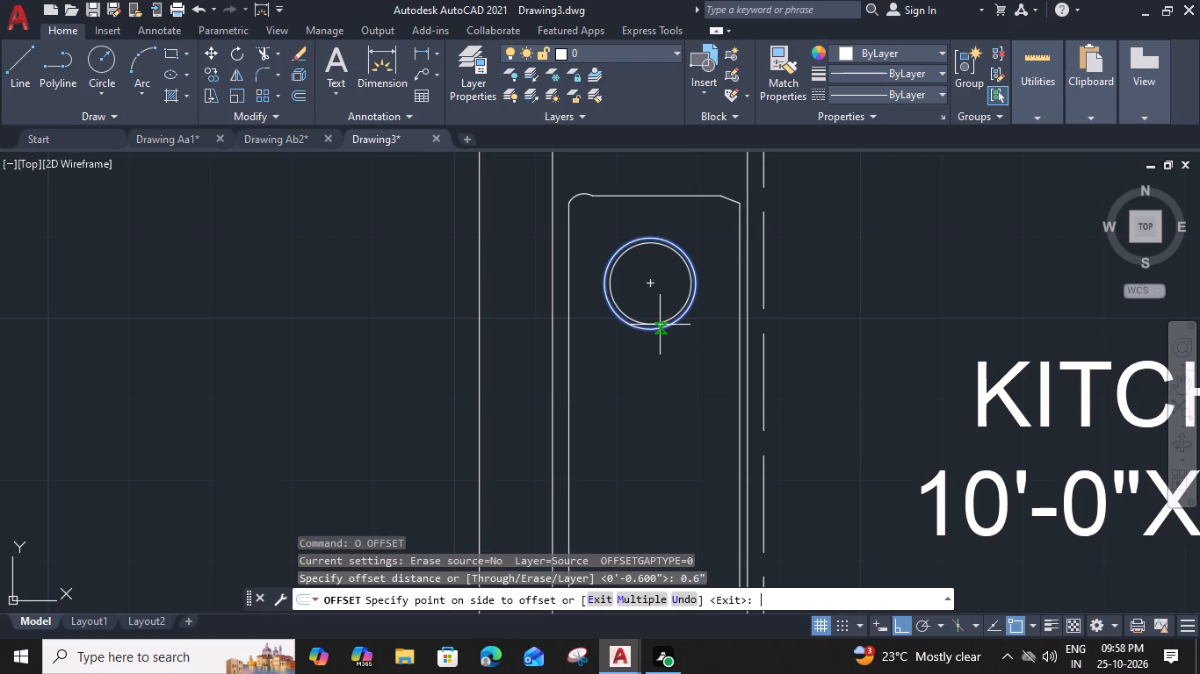
click(639, 304)
scroll(647, 306, up, 2)
click(674, 347)
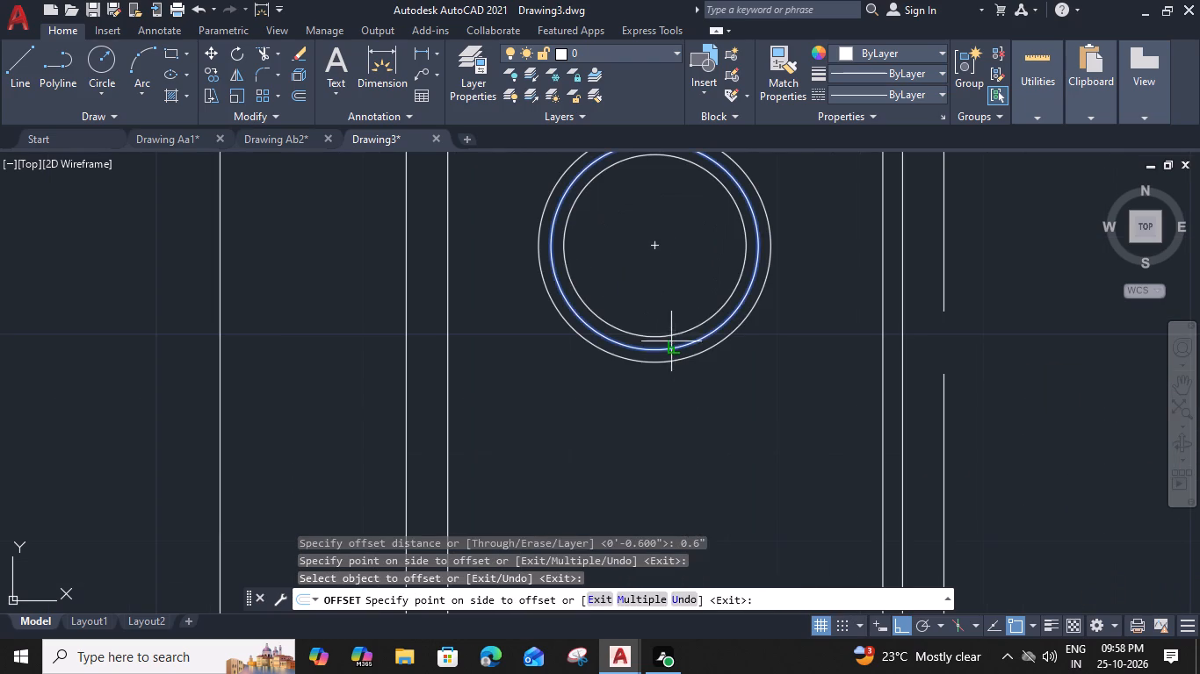
click(655, 303)
click(676, 334)
click(666, 298)
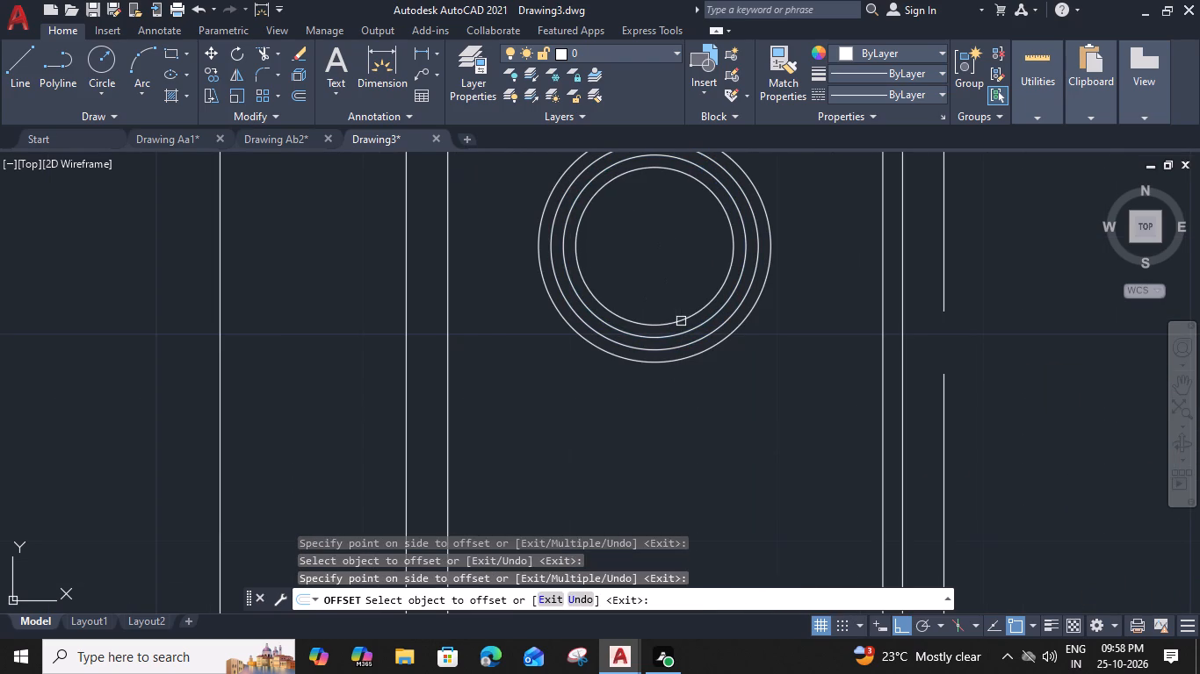
click(681, 322)
click(669, 280)
click(683, 305)
click(666, 276)
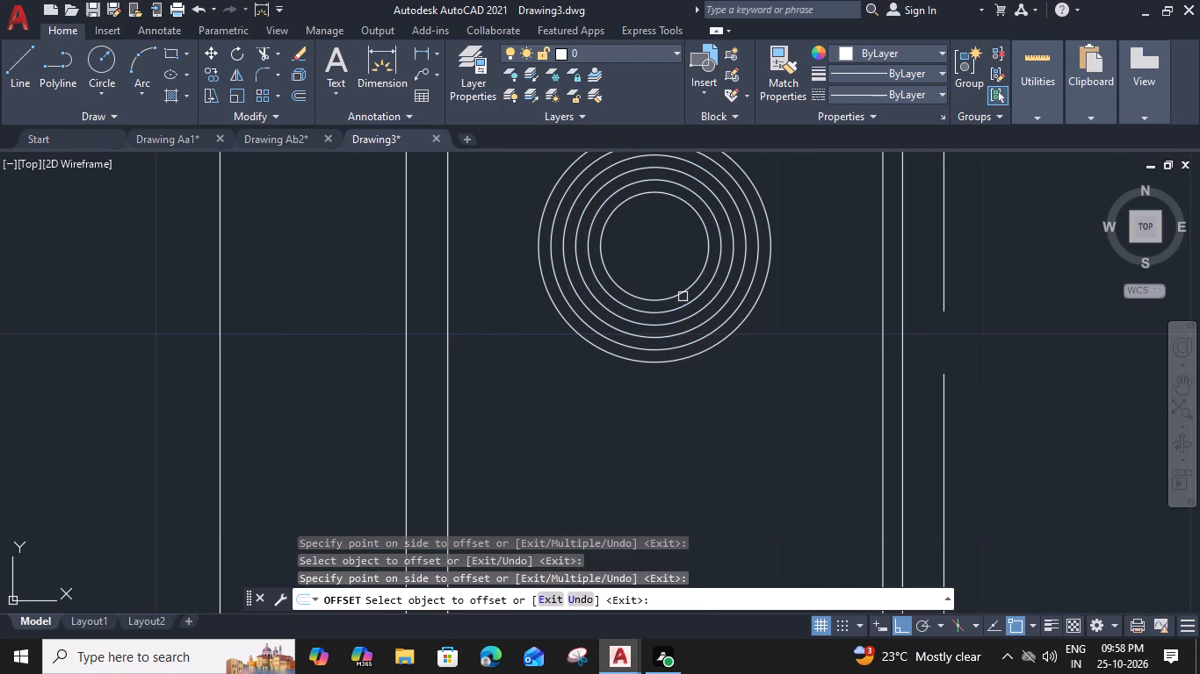
click(679, 289)
click(659, 267)
key(Escape)
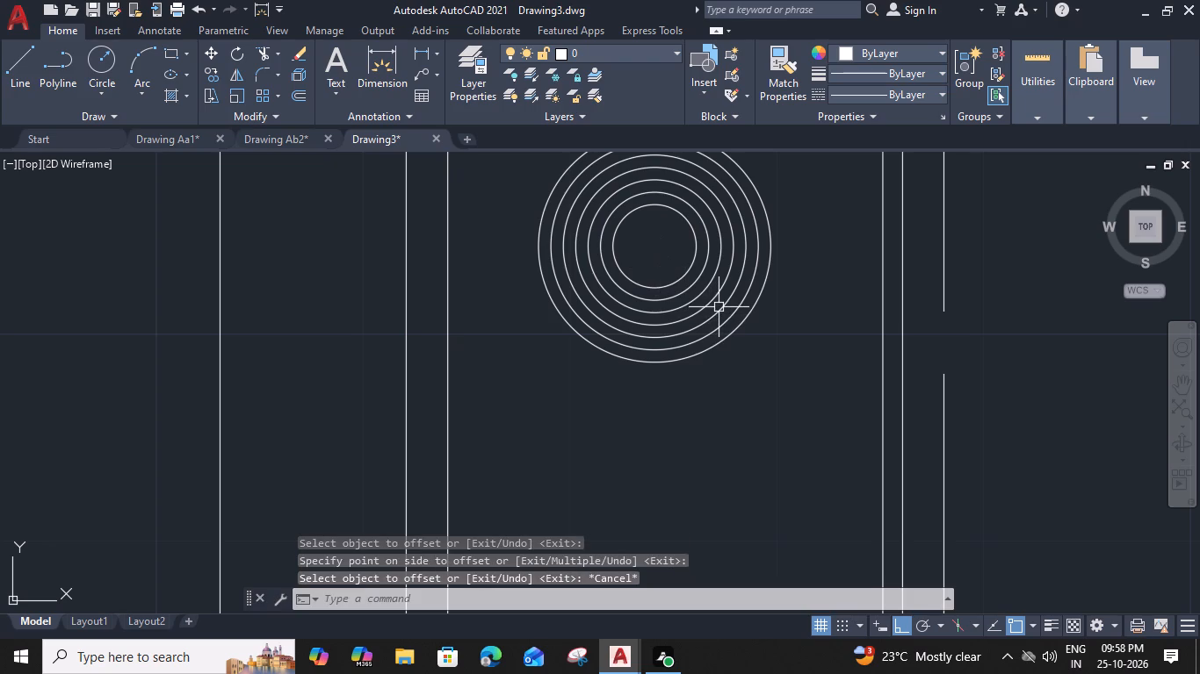
Erase the third, fourth and innermost of the concentric circles, counting from the outside.
click(719, 307)
key(Delete)
click(713, 301)
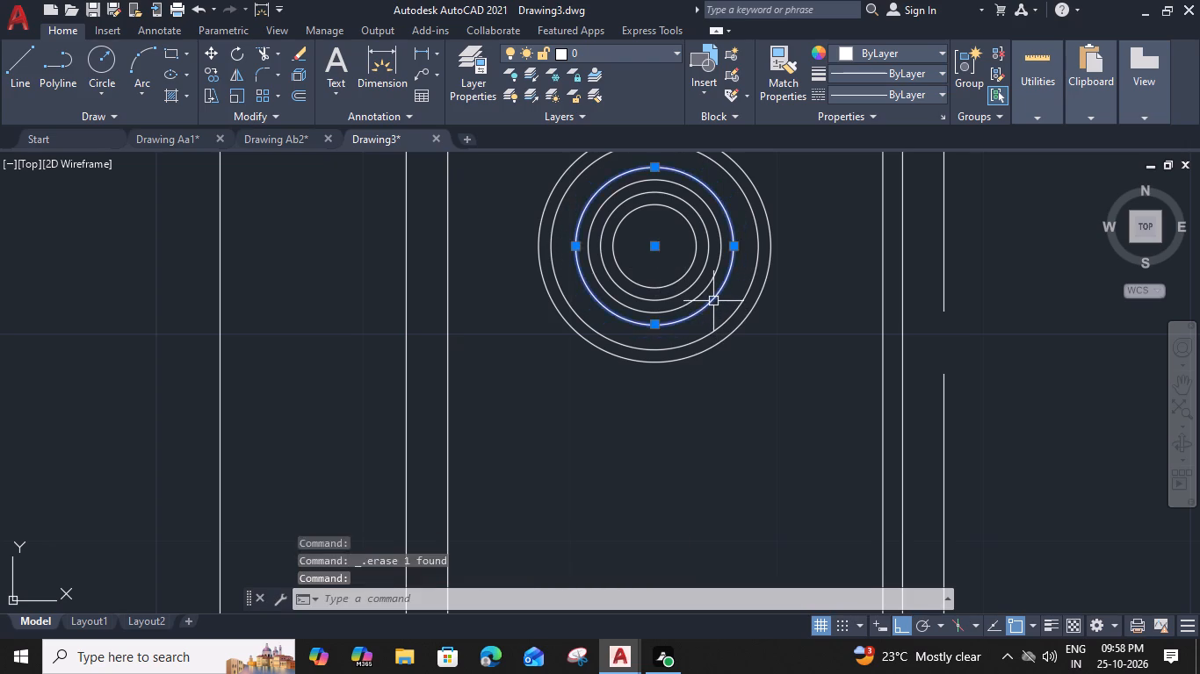
key(Delete)
middle_drag(697, 312, 707, 350)
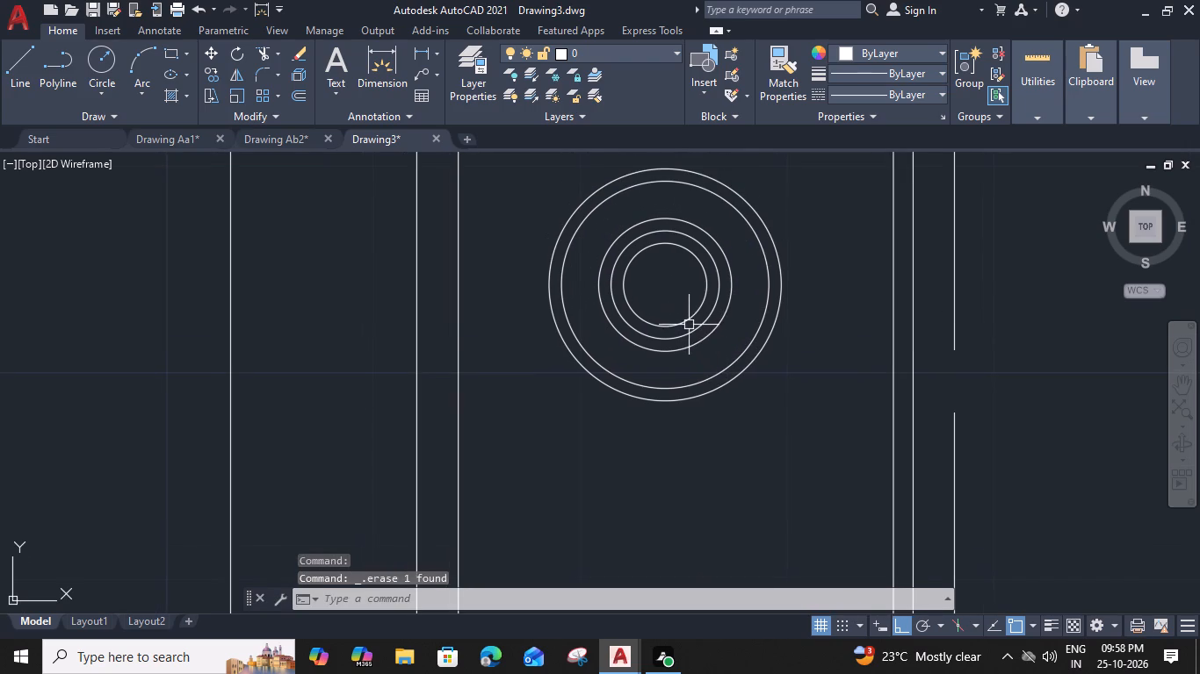
click(687, 318)
key(Delete)
Draw a vertical and a horizontal line across the full diameter of the outermost circle.
text(L)
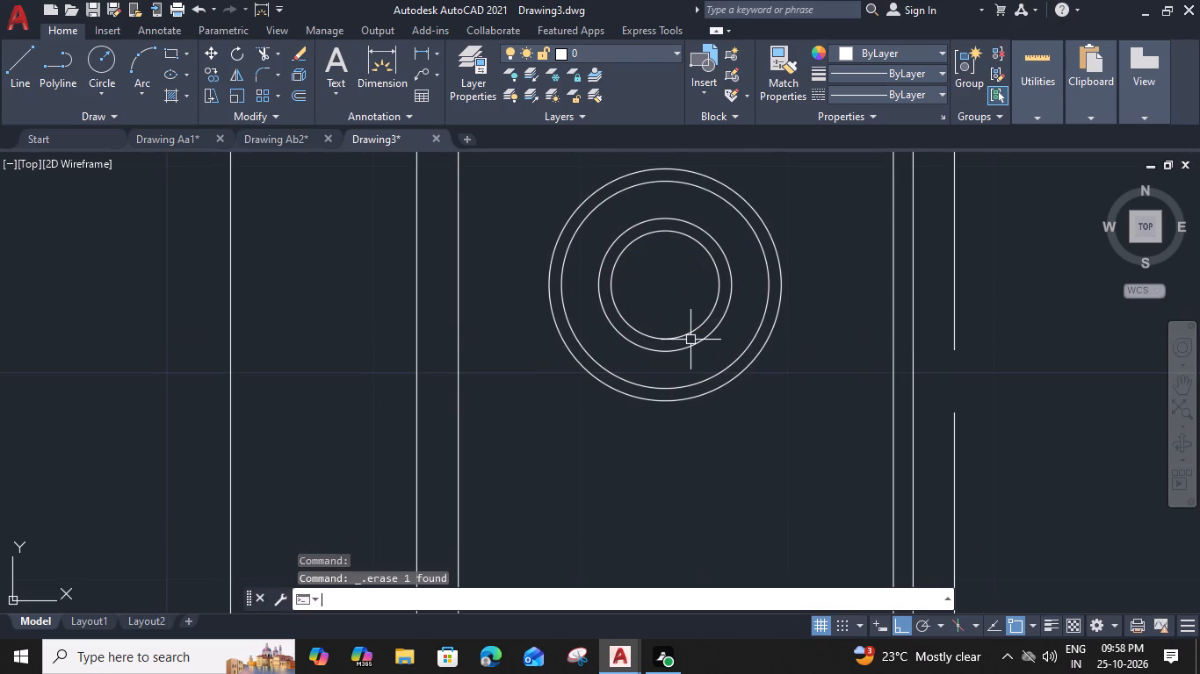
key(space)
click(663, 171)
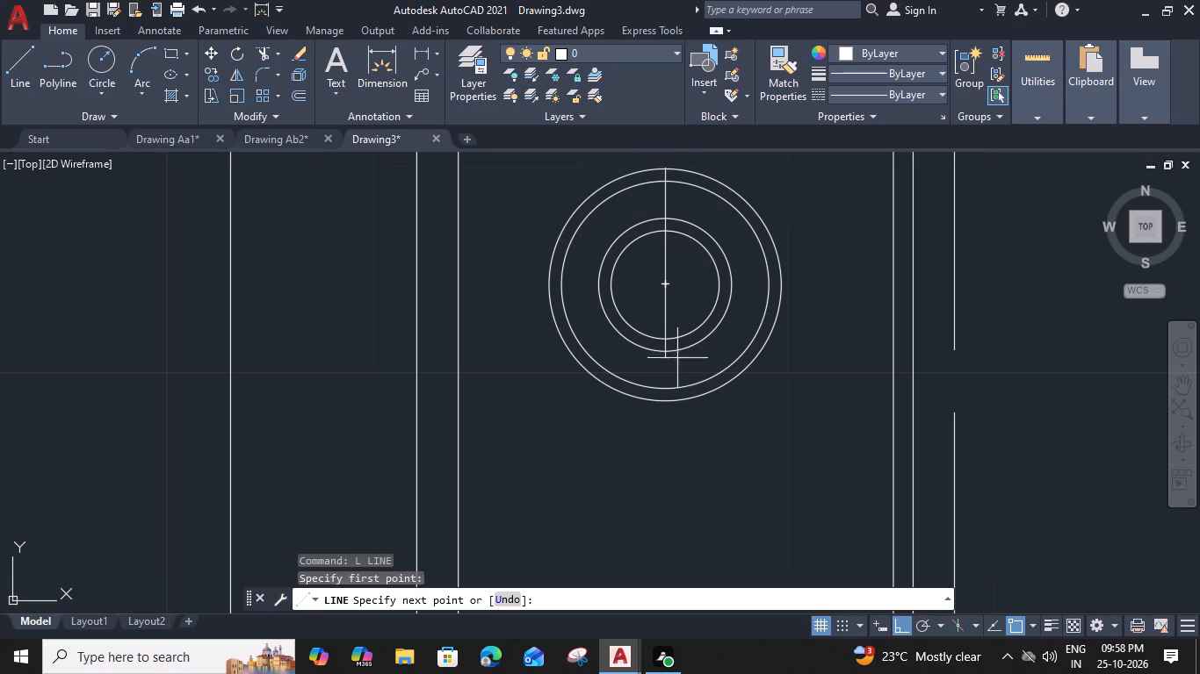
click(668, 405)
key(space)
key(space)
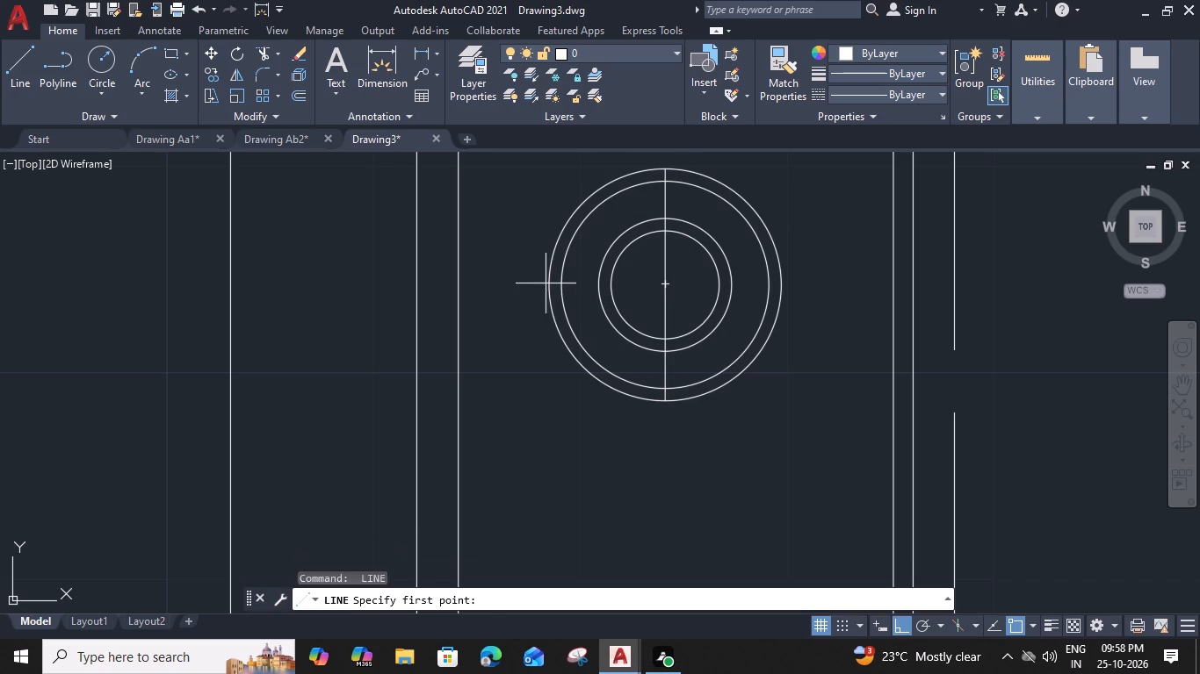
click(546, 281)
click(784, 289)
key(space)
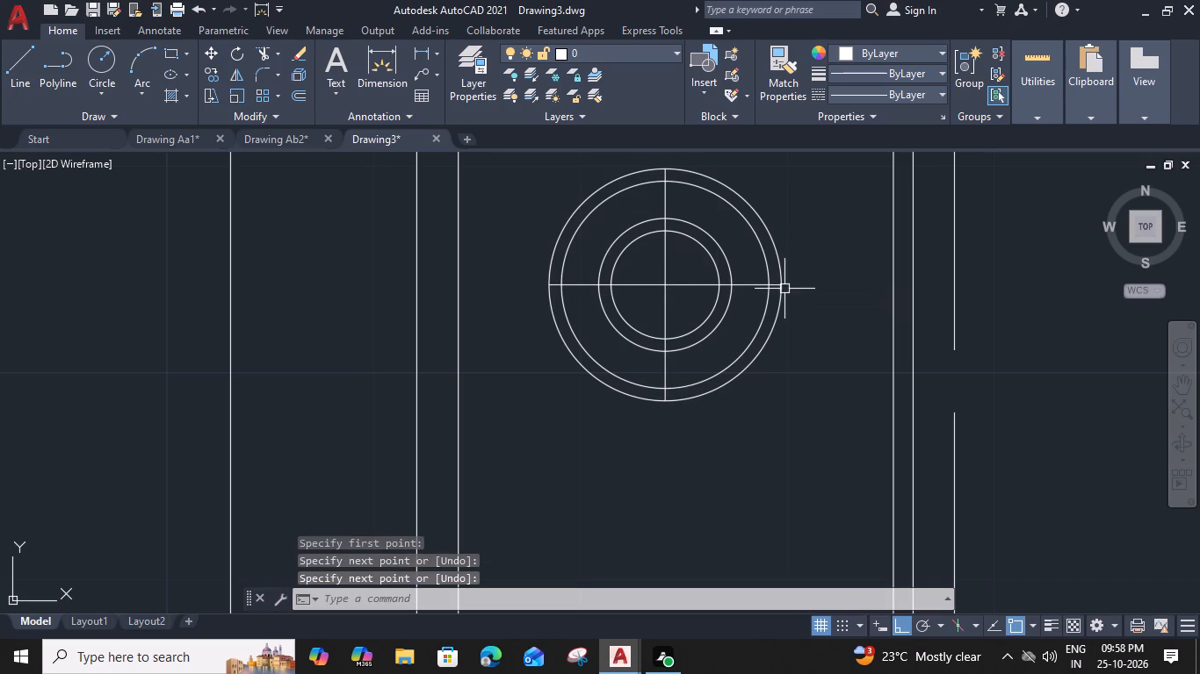
Draw two crossing diagonal lines through the circles' centre, each ending on the outermost circle.
key(space)
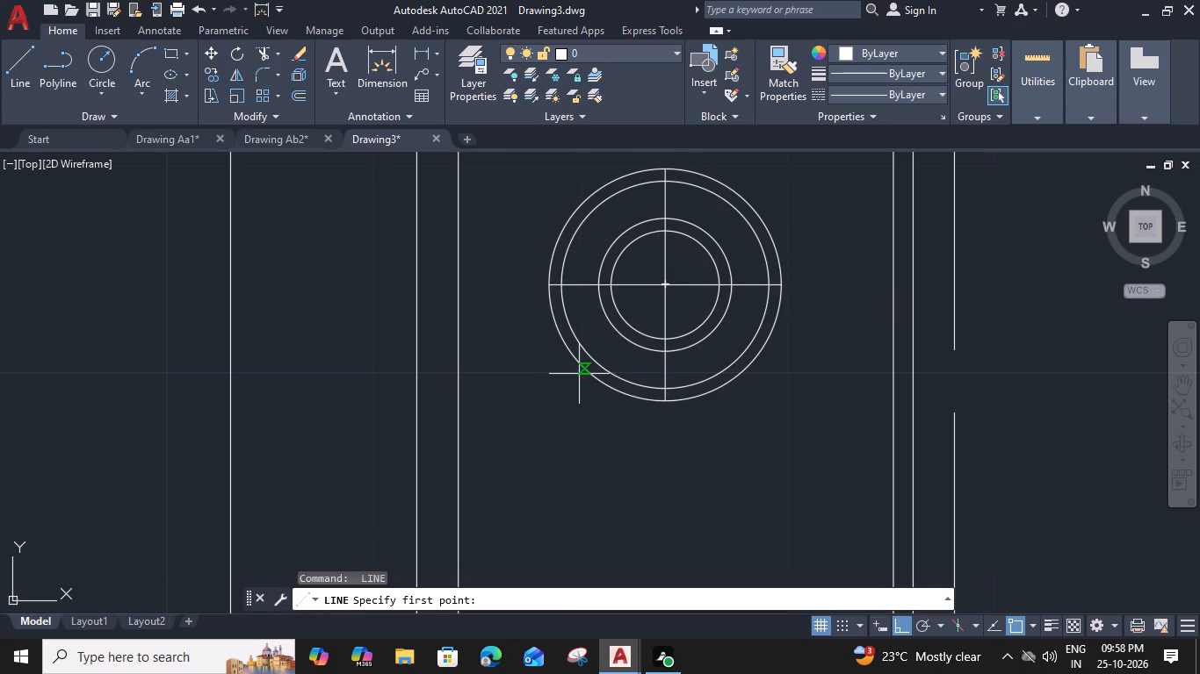
click(586, 376)
click(746, 204)
key(space)
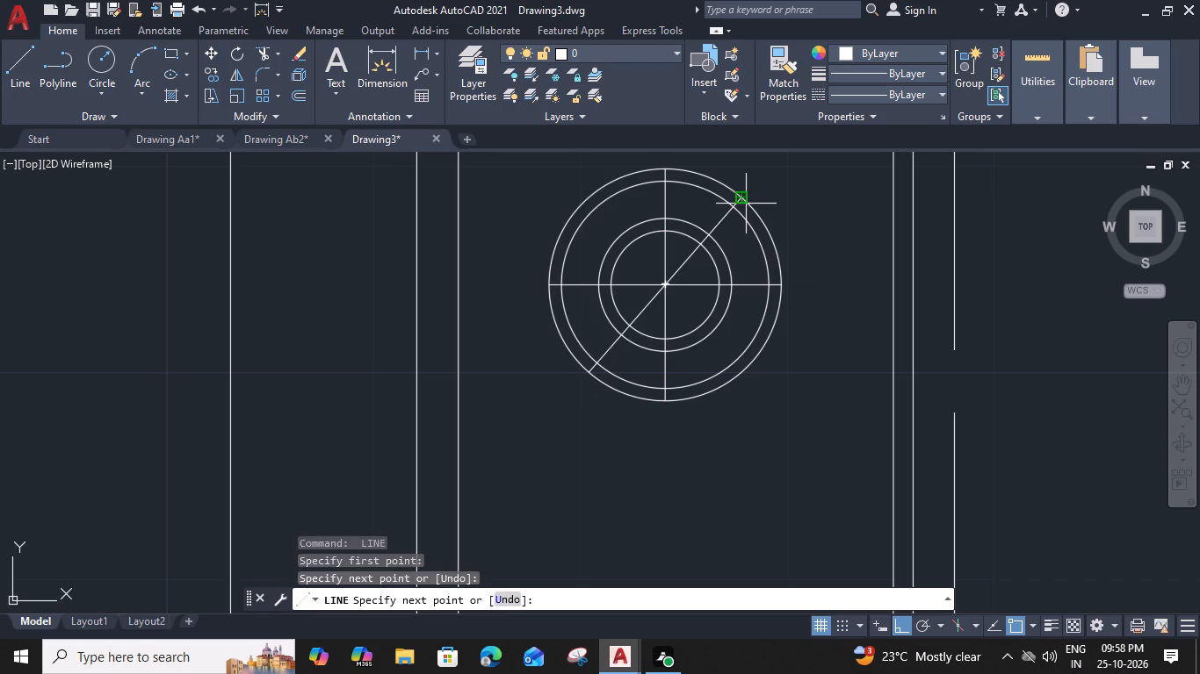
key(space)
click(747, 370)
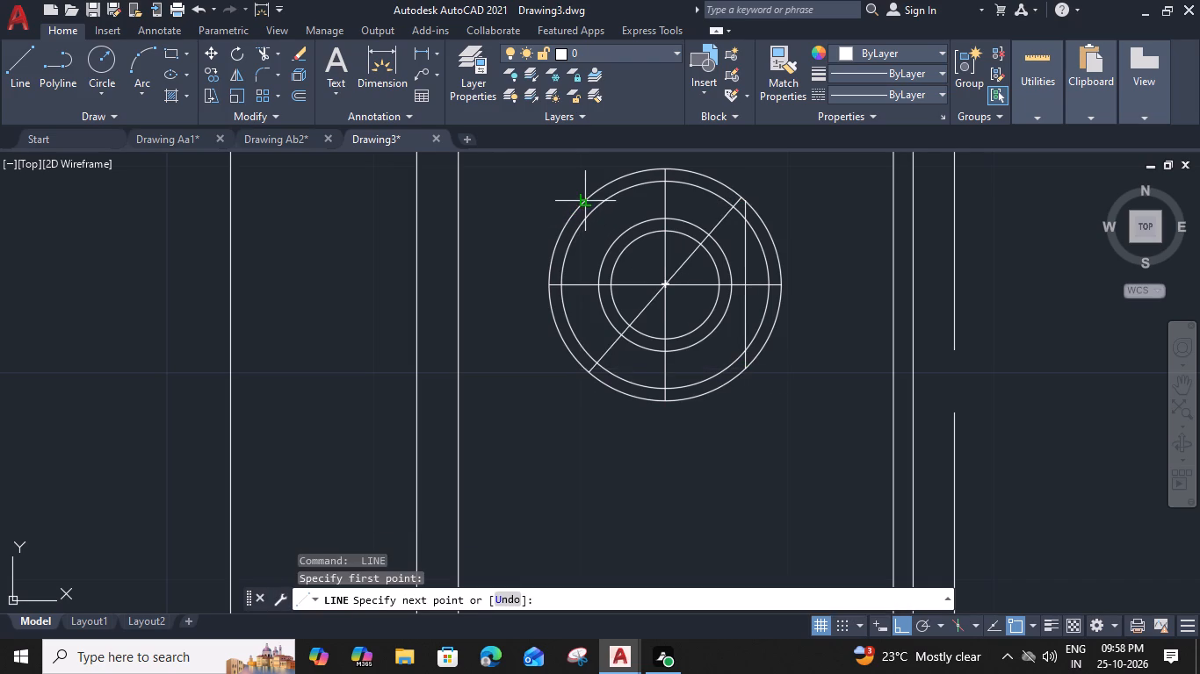
click(583, 204)
key(space)
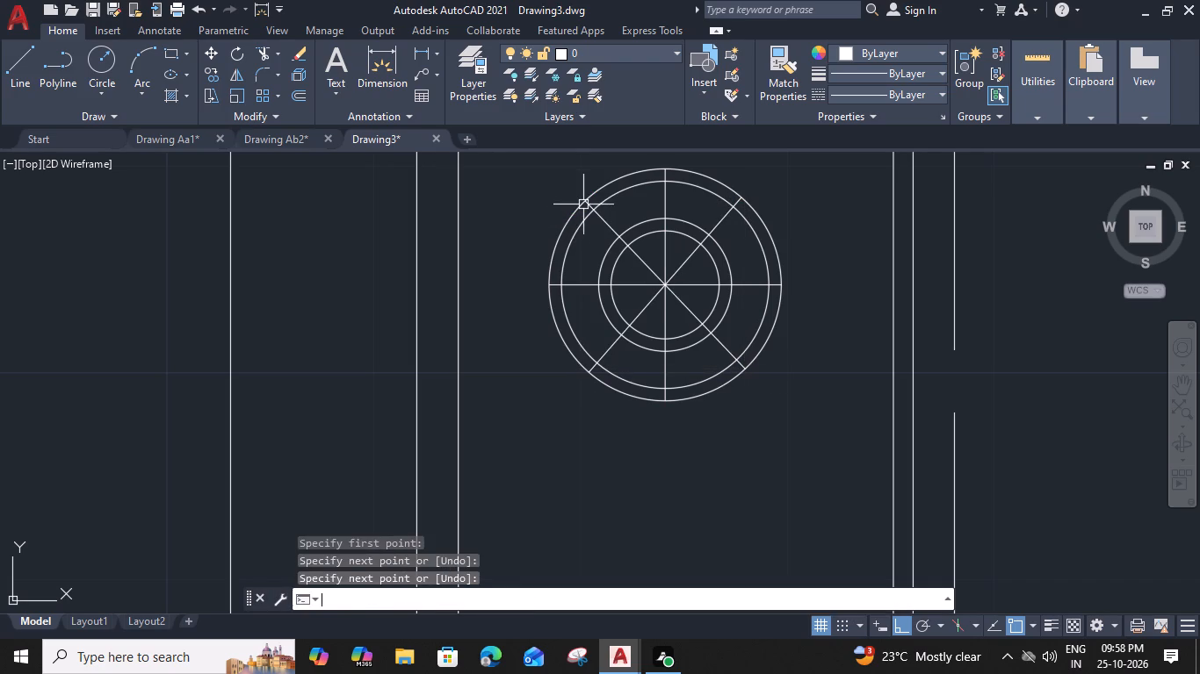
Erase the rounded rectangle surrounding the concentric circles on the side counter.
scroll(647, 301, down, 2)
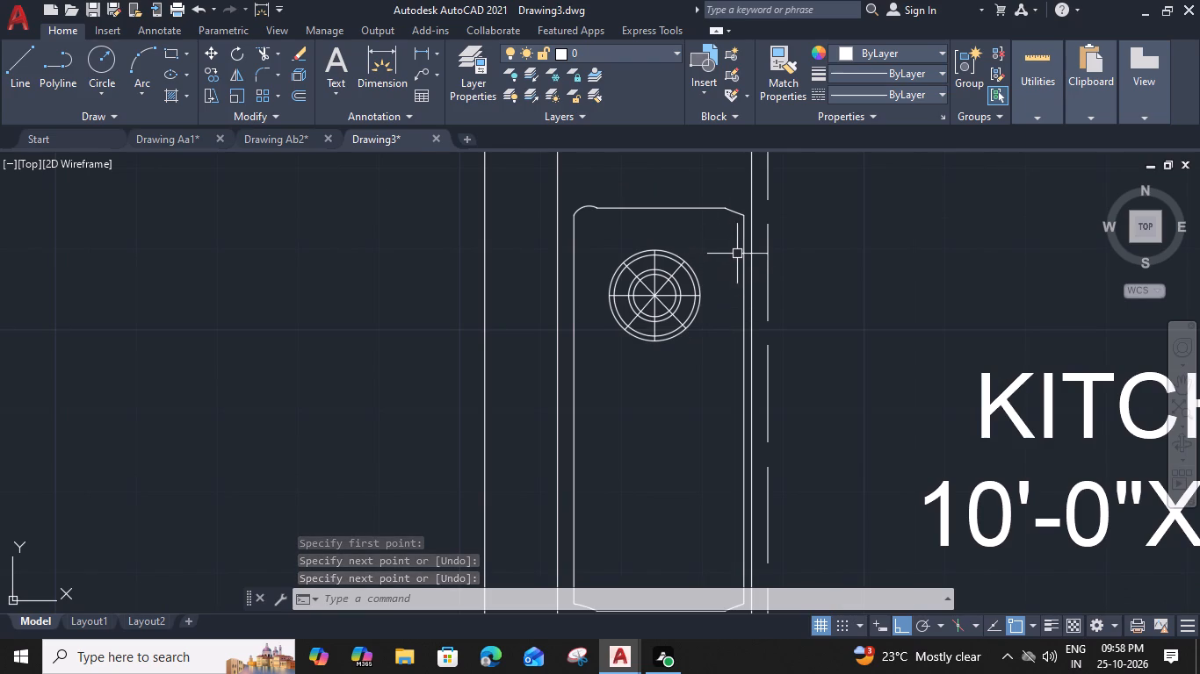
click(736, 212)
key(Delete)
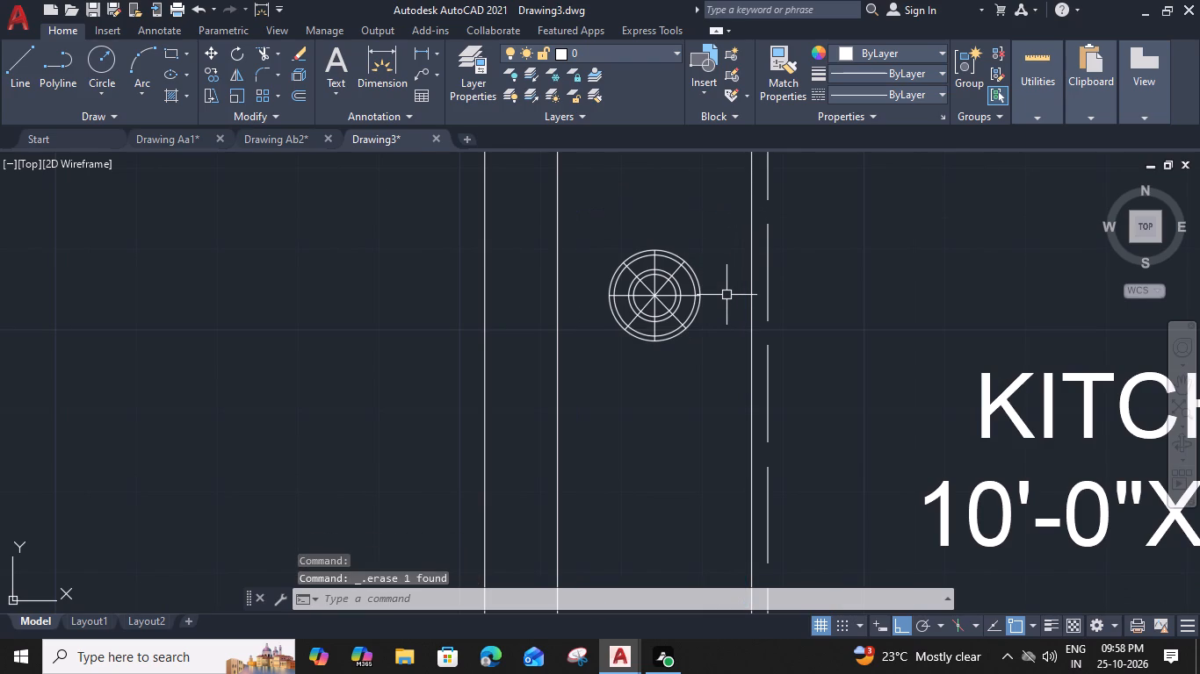
Draw a tall rounded-corner rectangle on the side counter, enclosing the burner circles and leaving open space below them.
text(REC)
key(space)
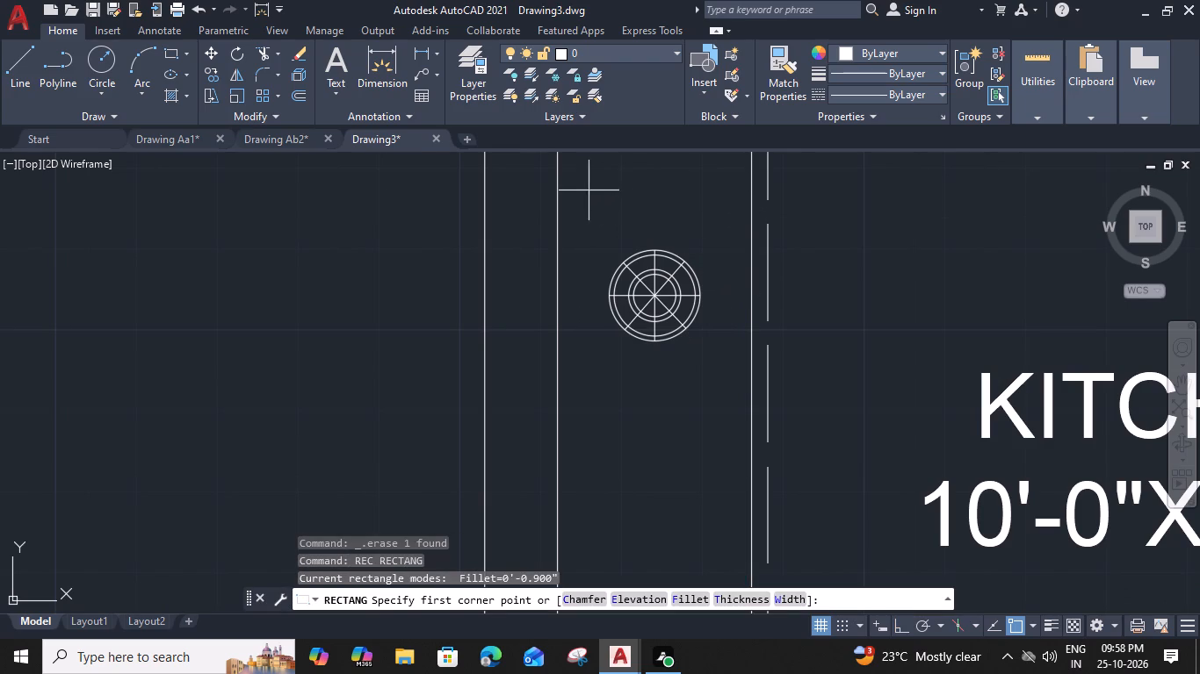
click(575, 191)
middle_drag(664, 439, 670, 407)
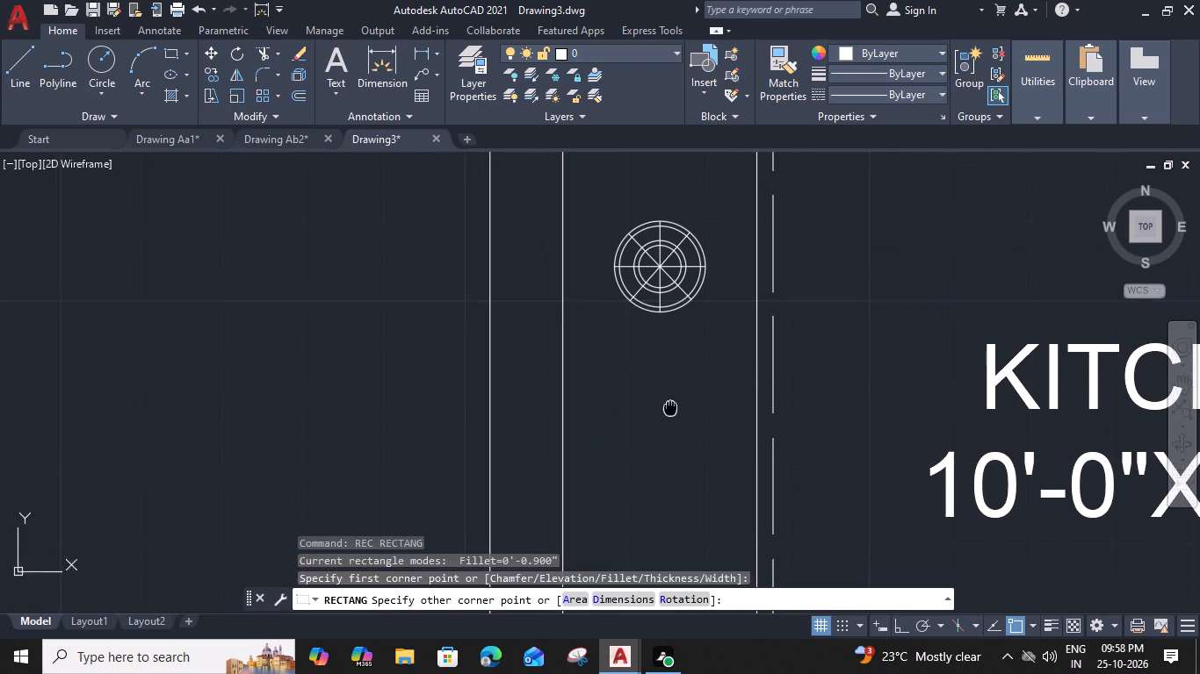
middle_drag(670, 407, 674, 396)
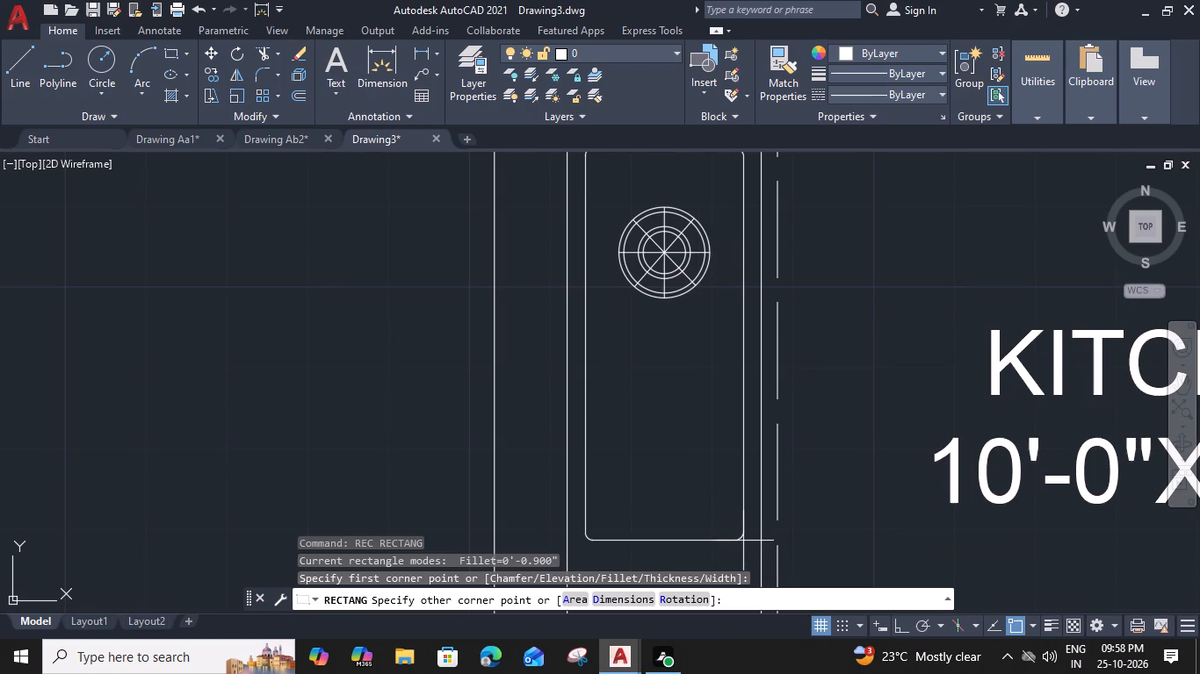
middle_drag(744, 530, 746, 462)
click(747, 479)
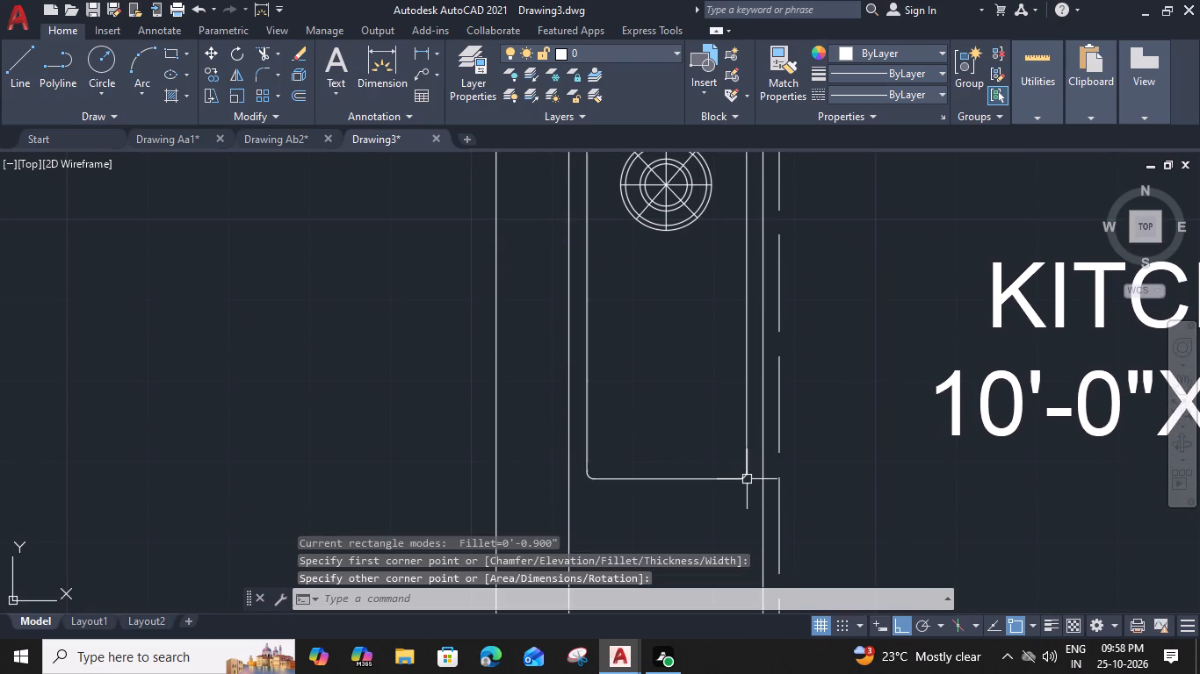
Offset the rounded rectangle 2" inward.
middle_drag(678, 427, 678, 573)
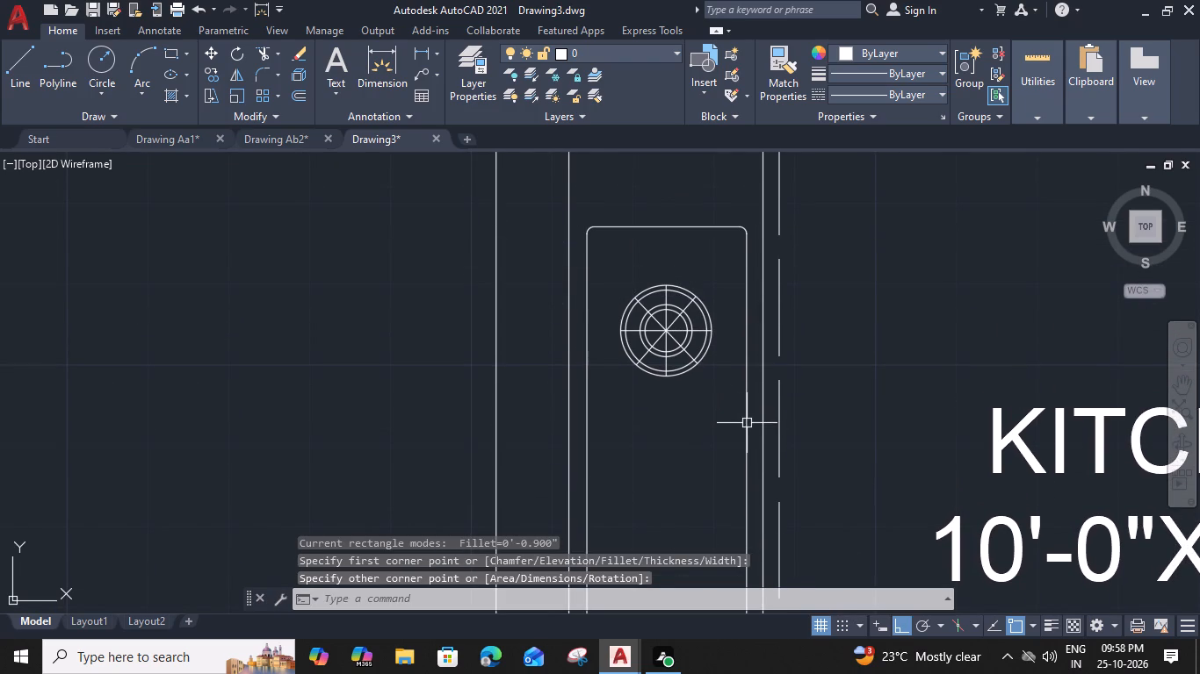
click(747, 423)
text(O)
key(space)
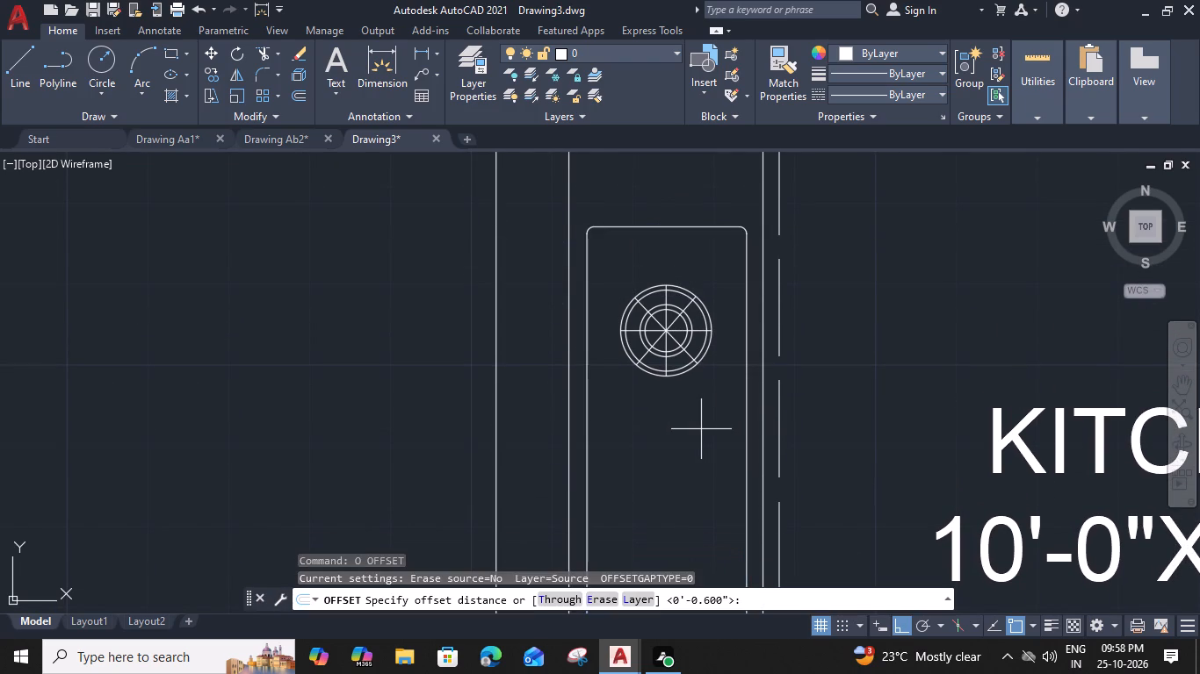
key(1)
key(BackSpace)
key(2)
key(shift+quotedbl)
key(Return)
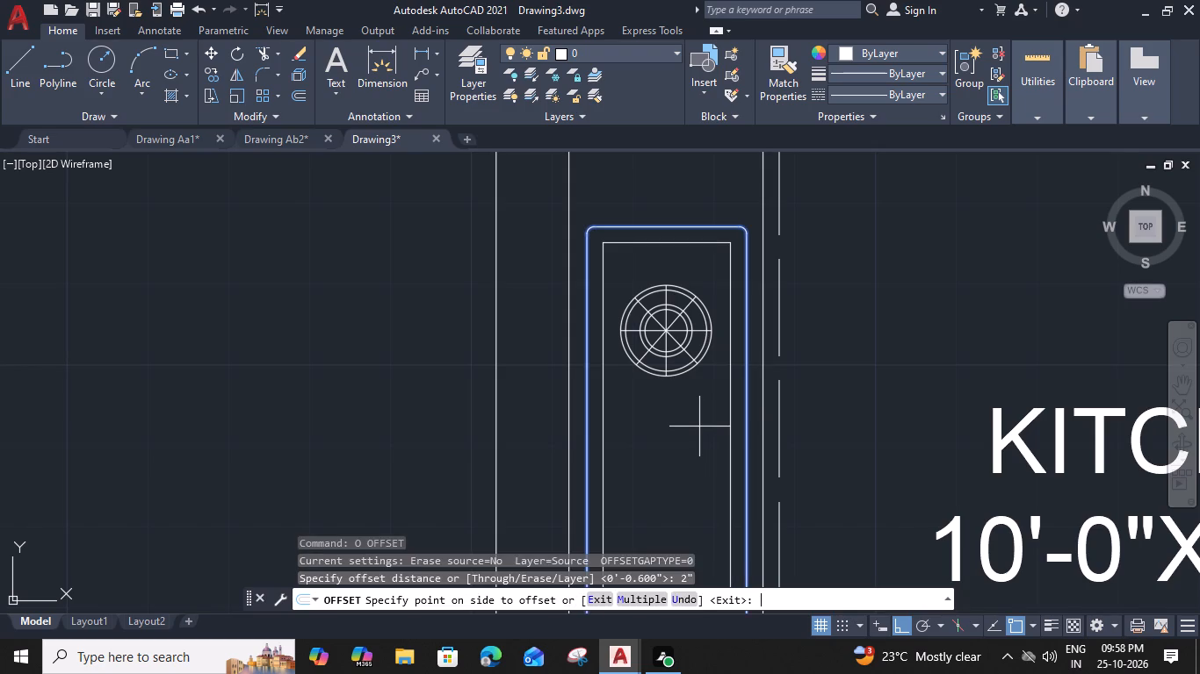
click(677, 424)
key(Escape)
Draw diagonal lines joining the inner rectangle's two upper corners to the outer rectangle's rounded corners.
scroll(677, 424, down, 1)
middle_drag(681, 430, 687, 379)
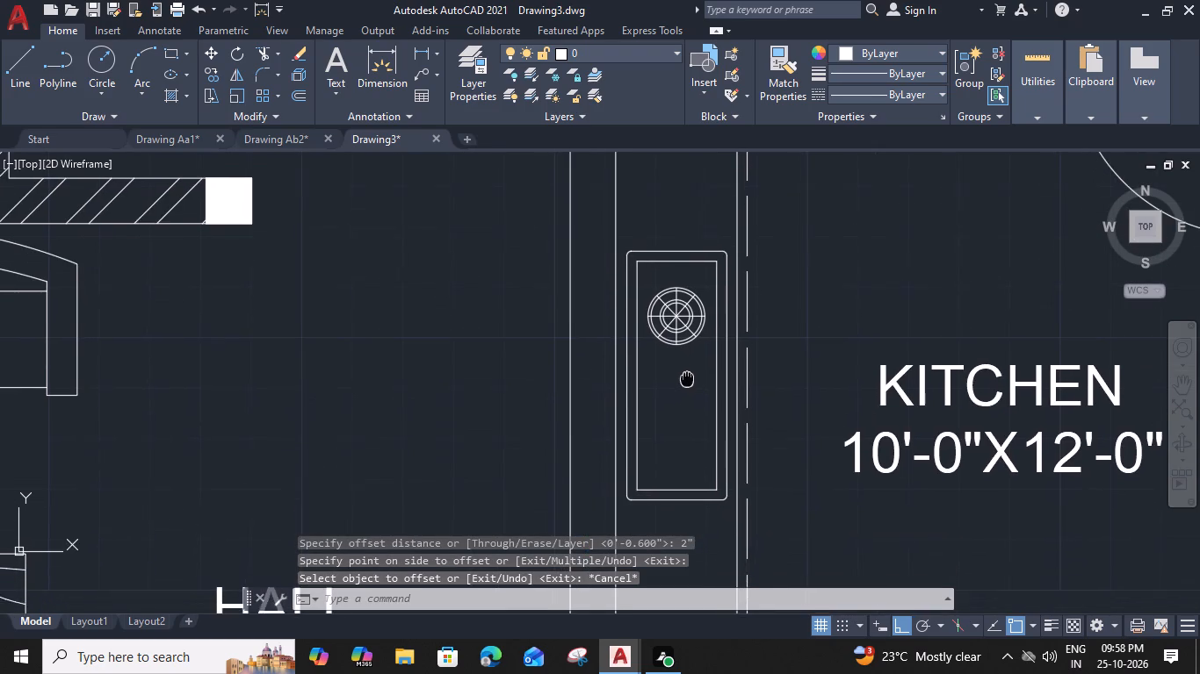
middle_drag(687, 379, 688, 384)
scroll(685, 315, up, 1)
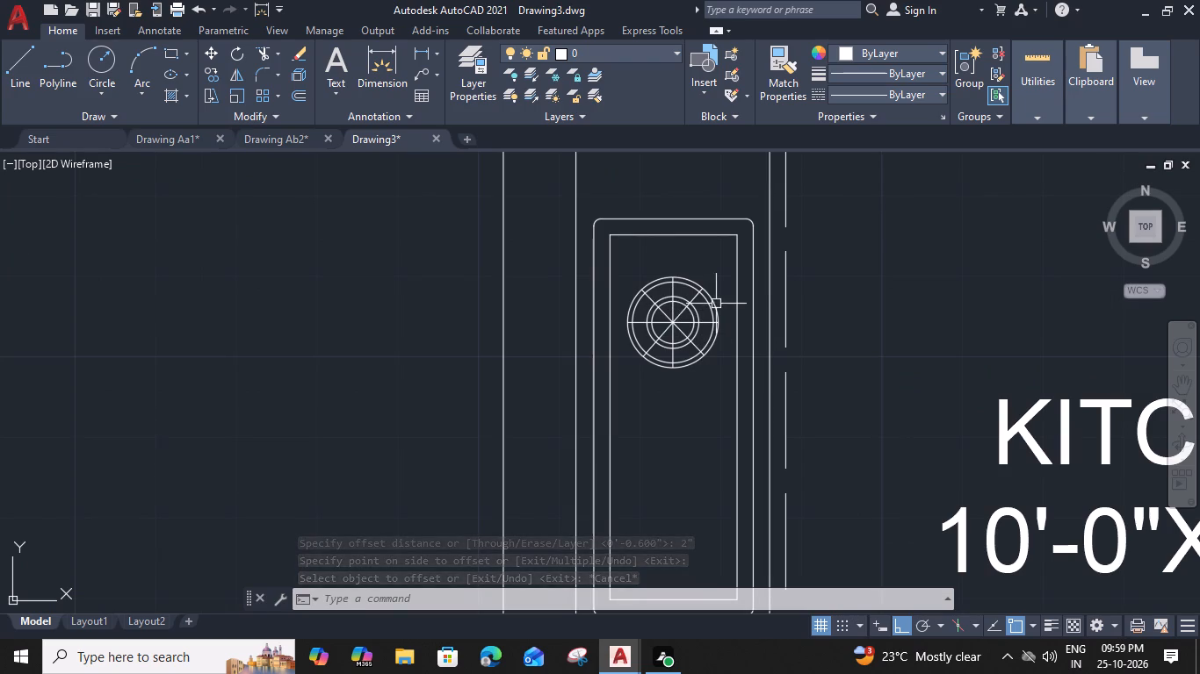
key(l)
key(space)
scroll(719, 237, up, 2)
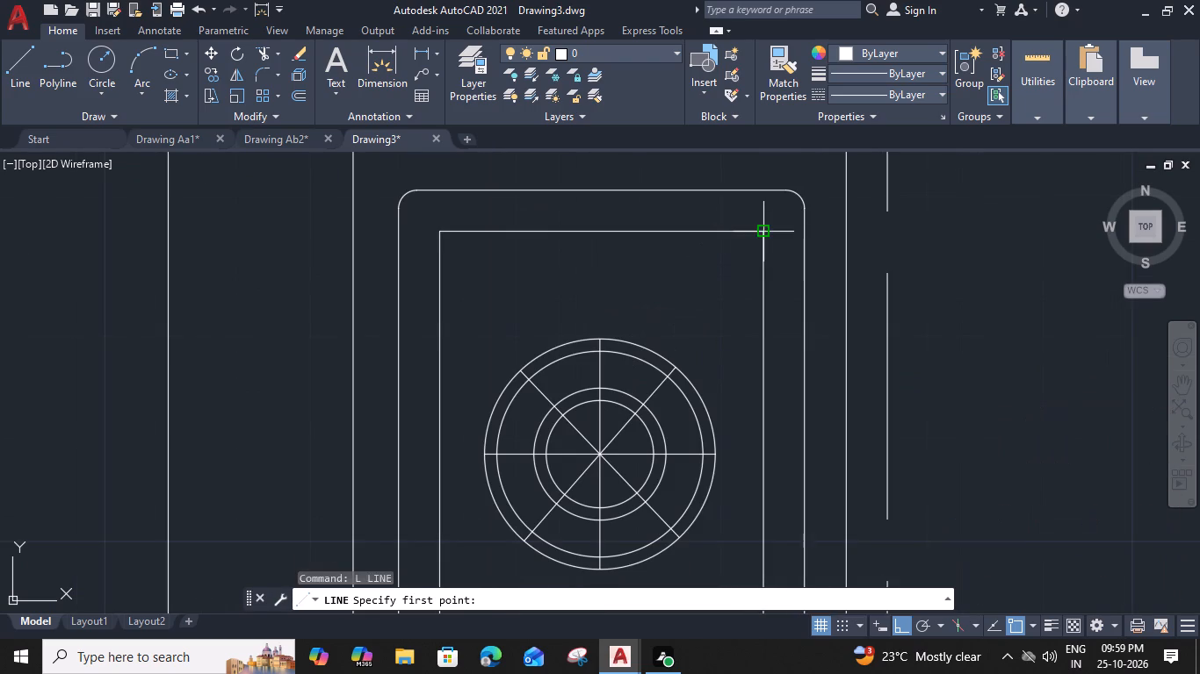
click(763, 232)
click(800, 200)
key(space)
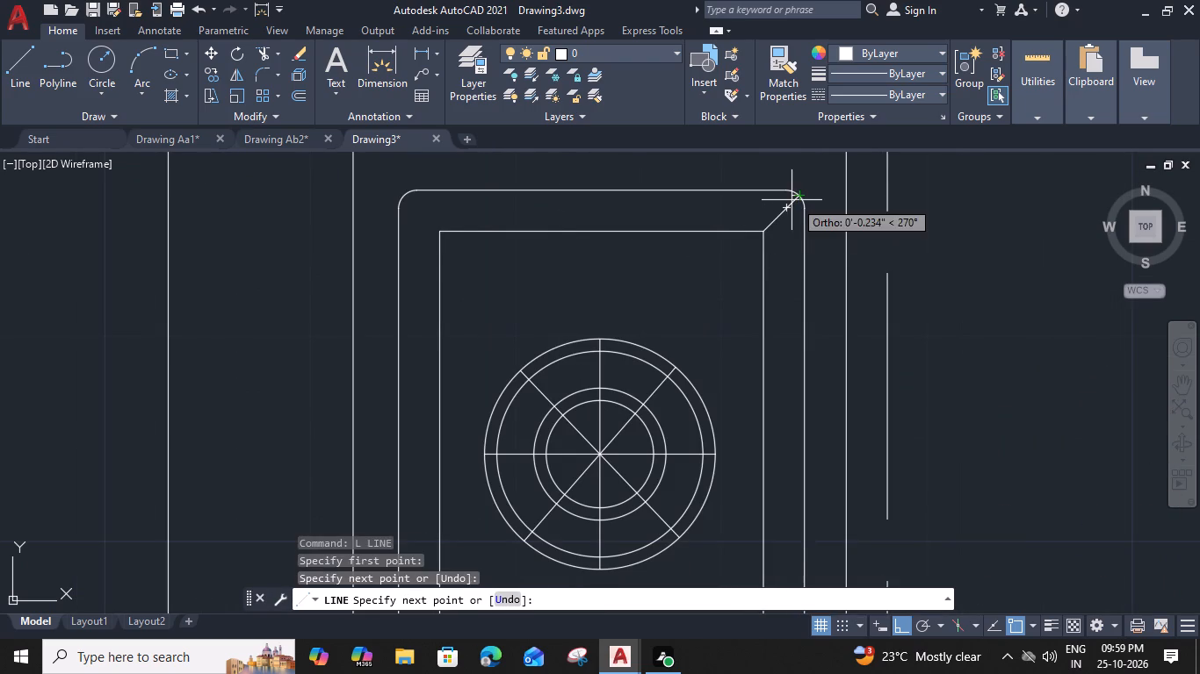
key(space)
click(438, 234)
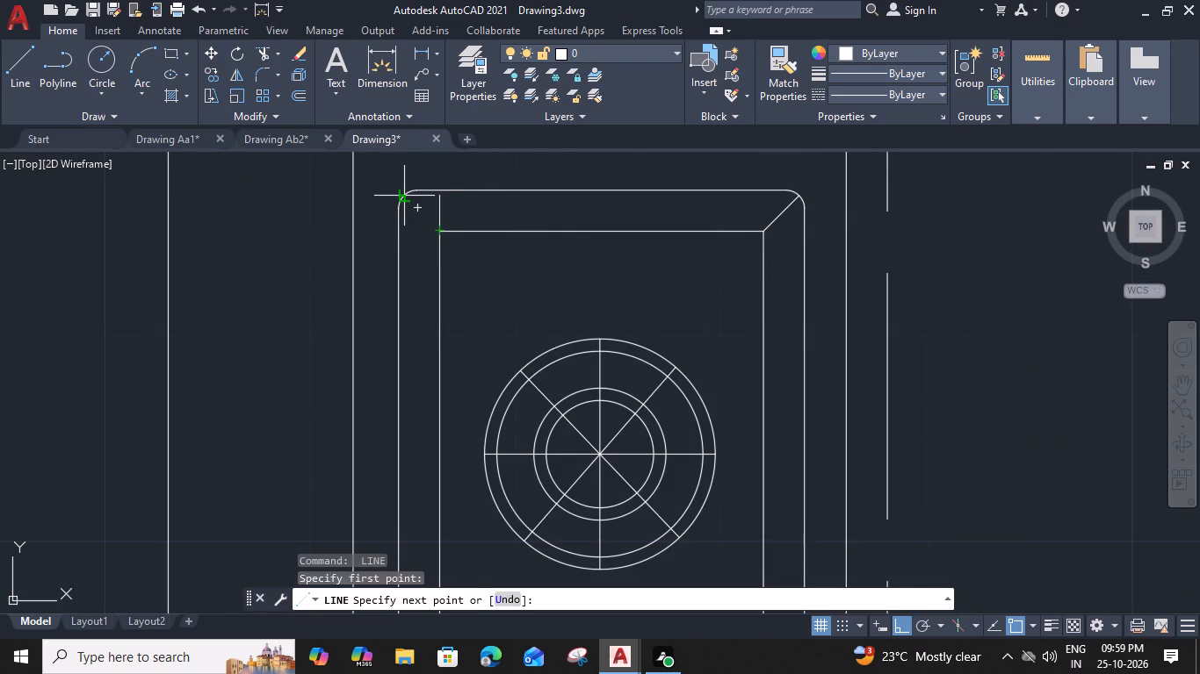
click(405, 195)
key(space)
Draw diagonal lines joining the inner rectangle's two lower corners to the outer rectangle's rounded corners.
scroll(497, 287, down, 2)
middle_drag(539, 390, 563, 210)
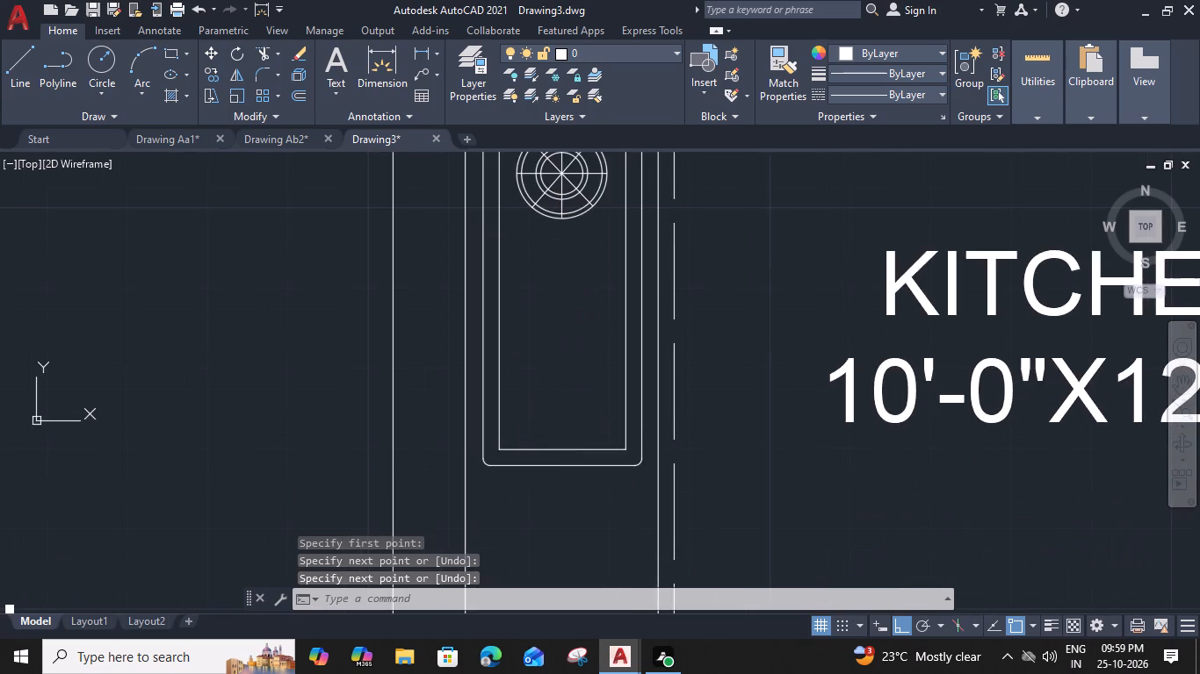
scroll(625, 497, up, 2)
key(space)
click(631, 384)
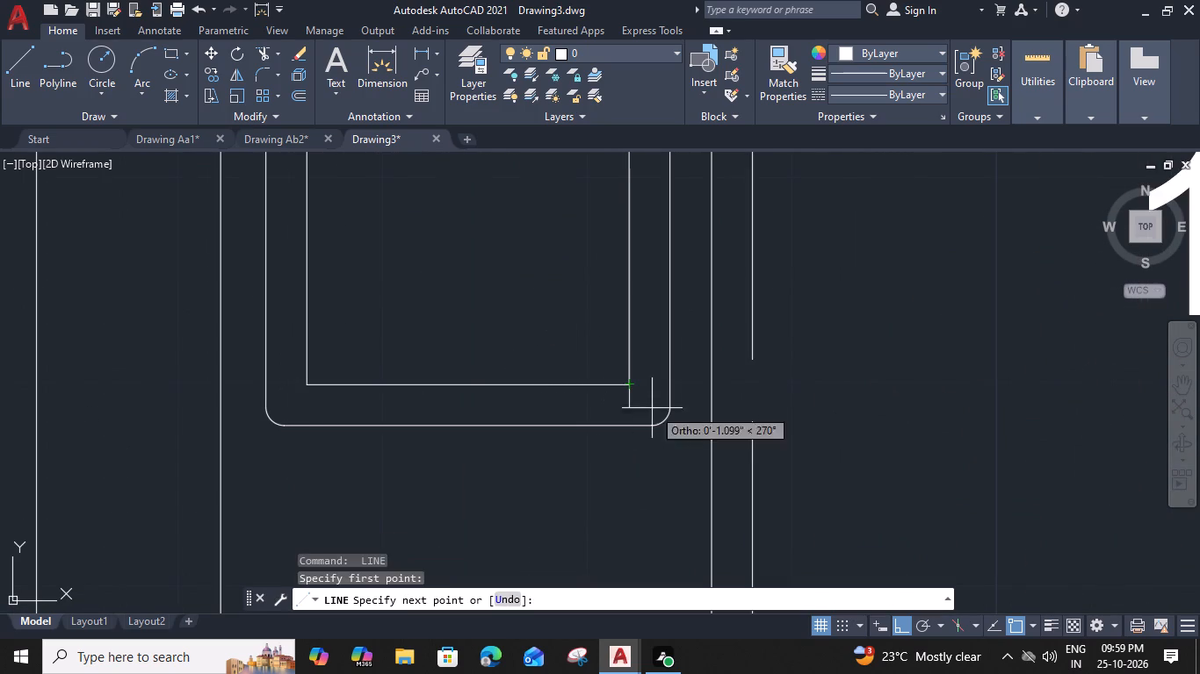
click(664, 420)
key(space)
key(space)
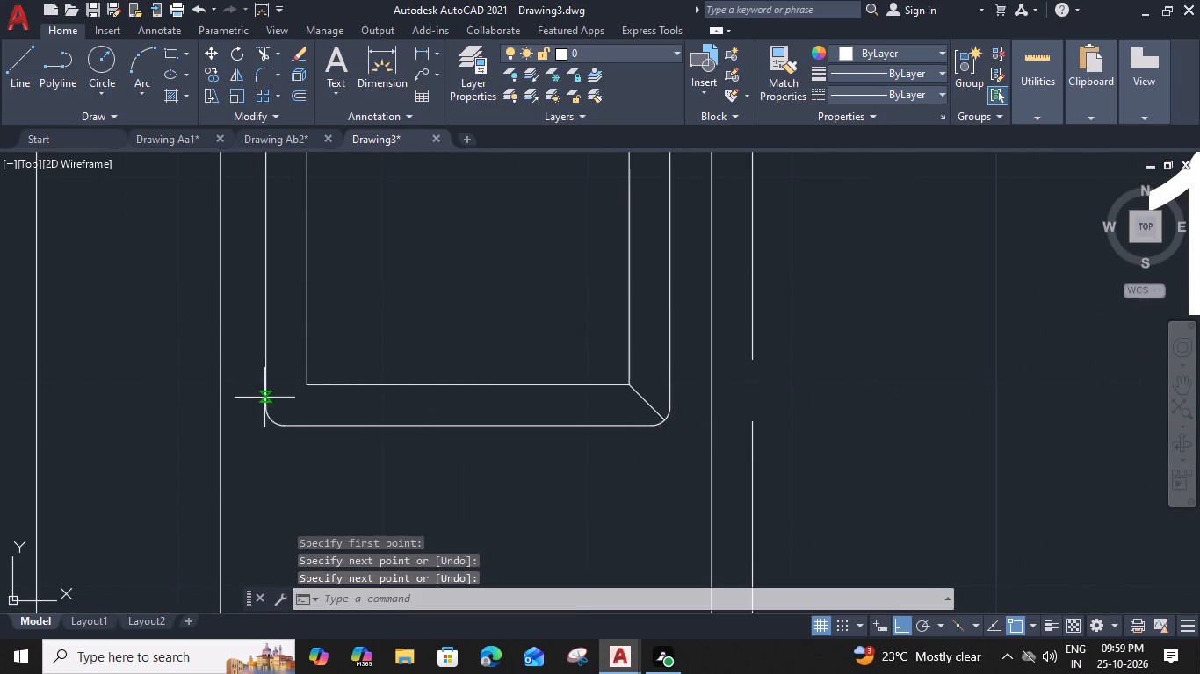
click(307, 384)
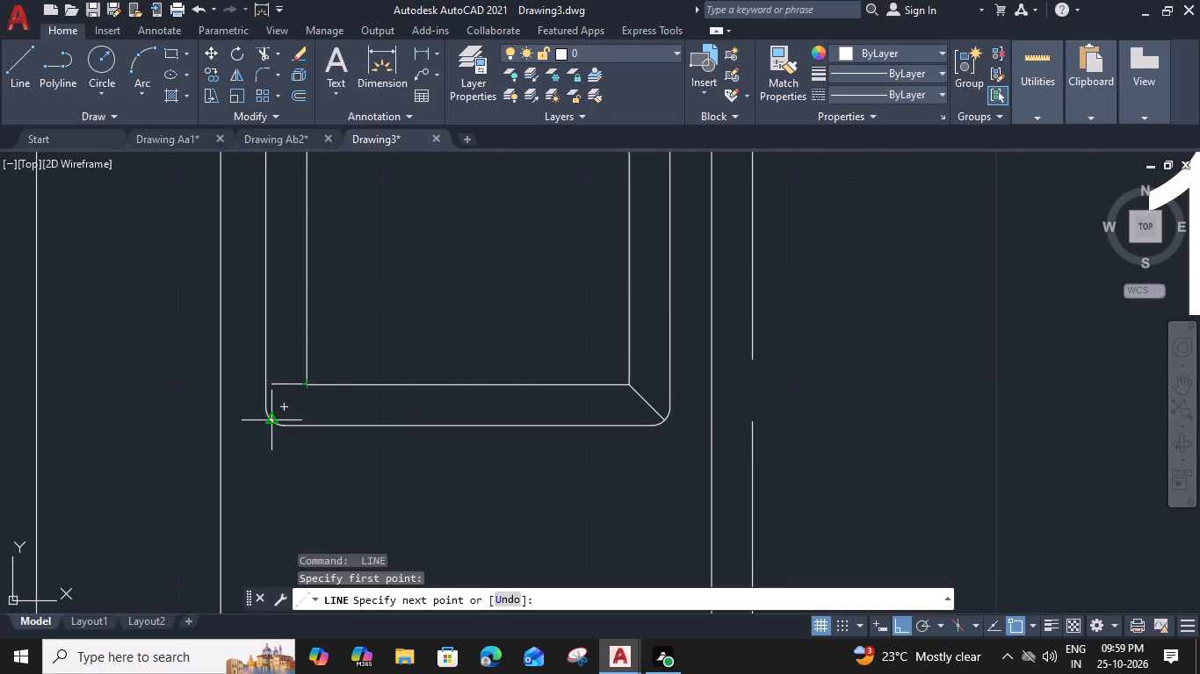
click(271, 419)
key(space)
Group the burner's concentric circles and crossing lines into one object.
scroll(342, 358, down, 2)
middle_drag(374, 361, 560, 545)
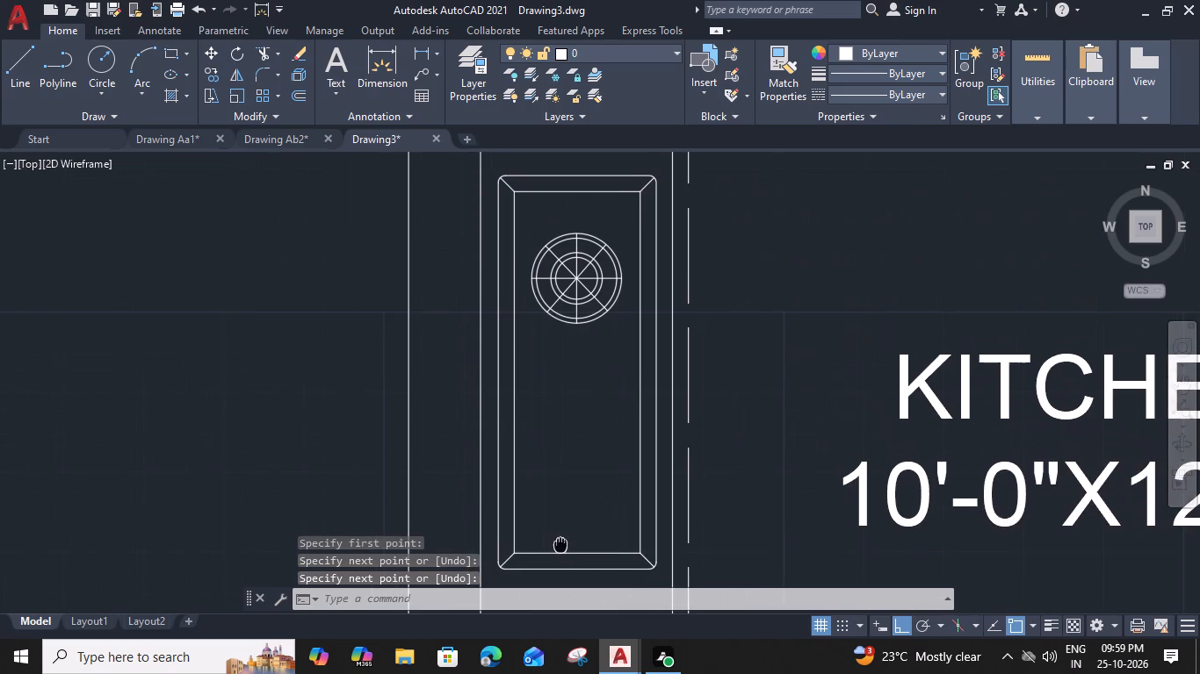
click(582, 317)
key(Escape)
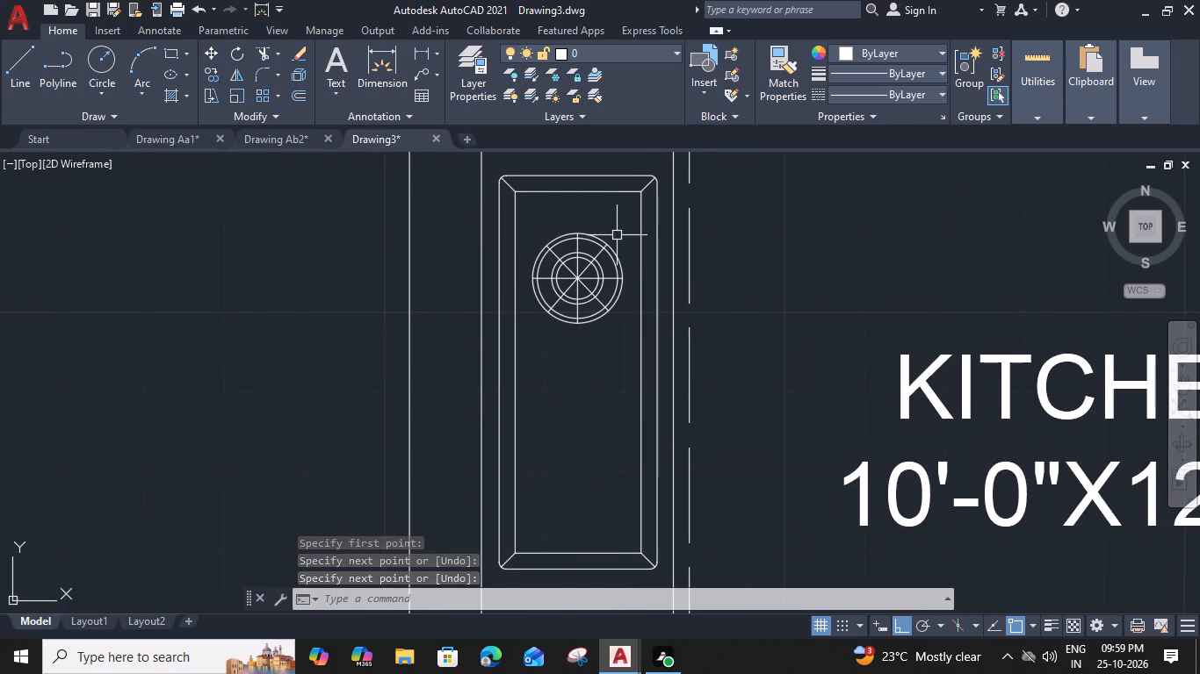
click(618, 230)
click(535, 341)
text(G)
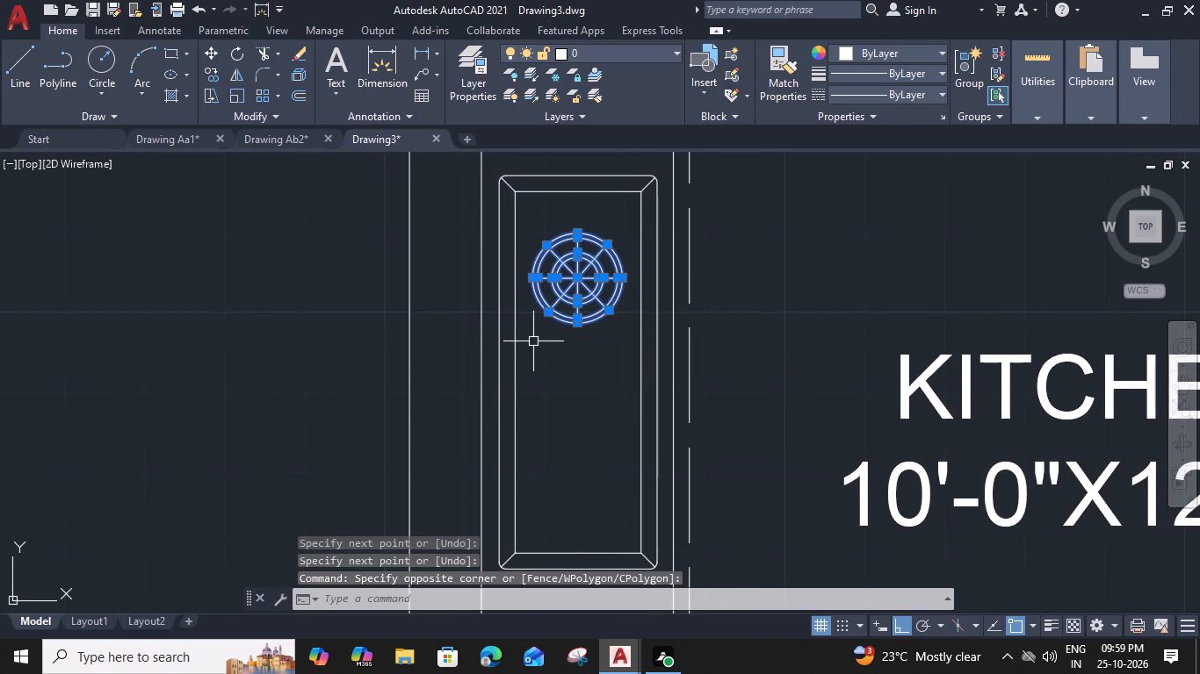
key(space)
Copy the burner group about 2'-0" straight down, inside the lower part of the hob.
click(568, 312)
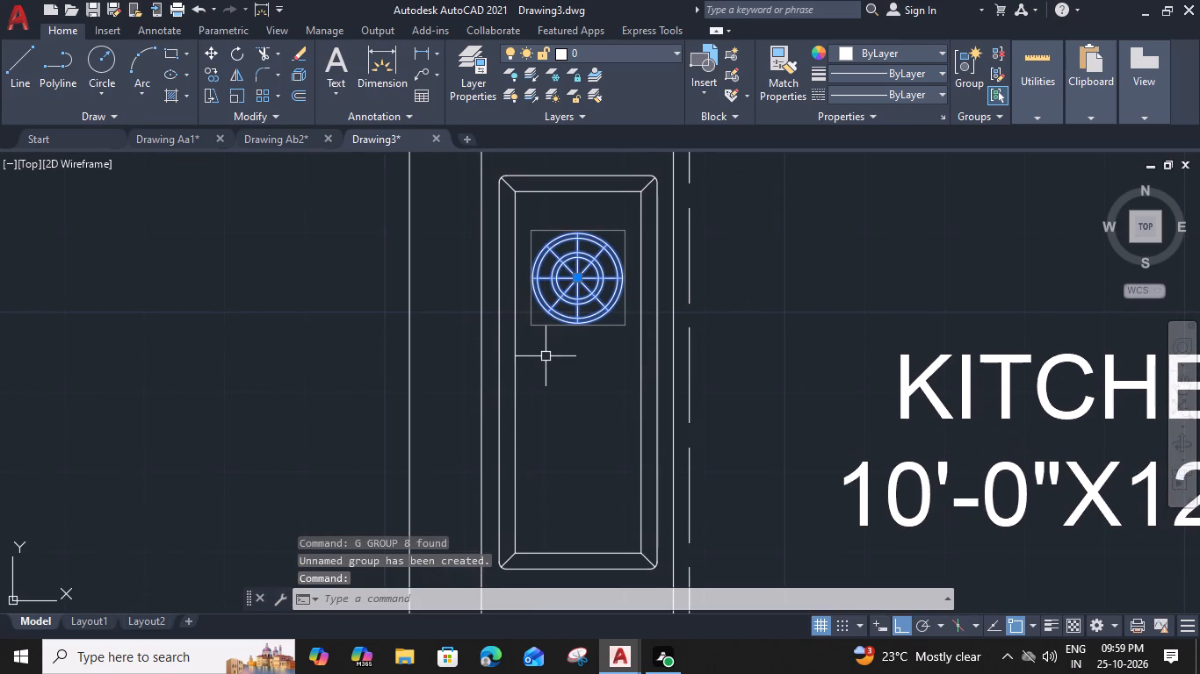
text(CO)
key(space)
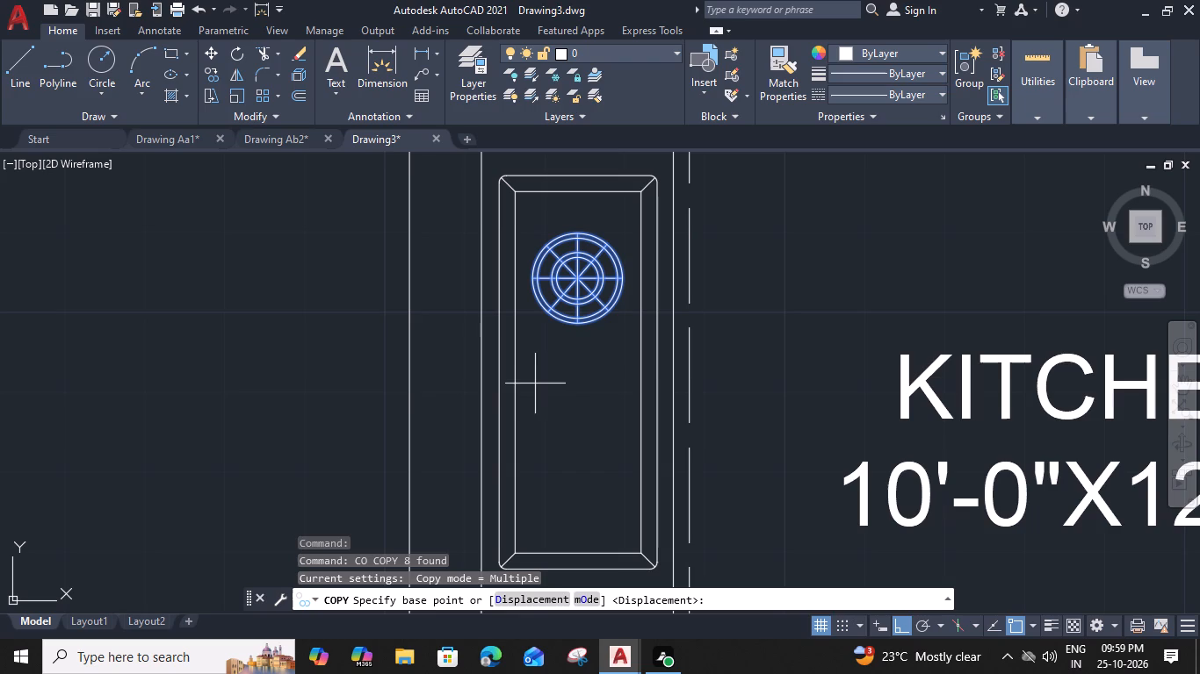
click(577, 324)
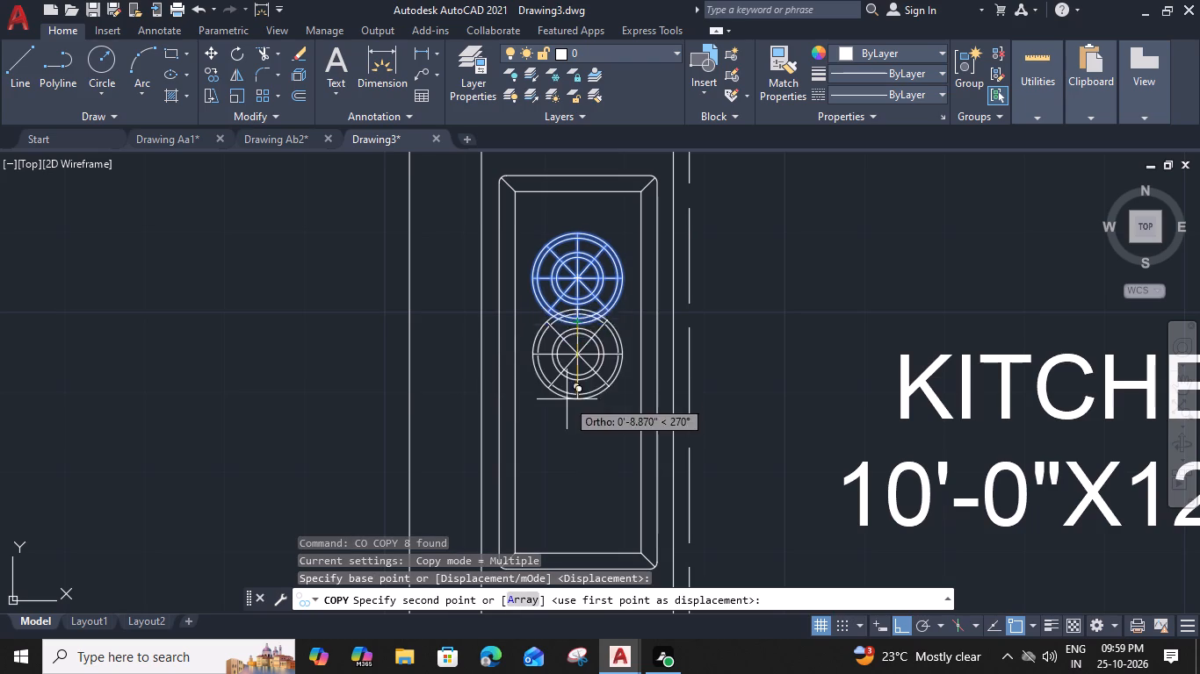
click(578, 513)
key(Escape)
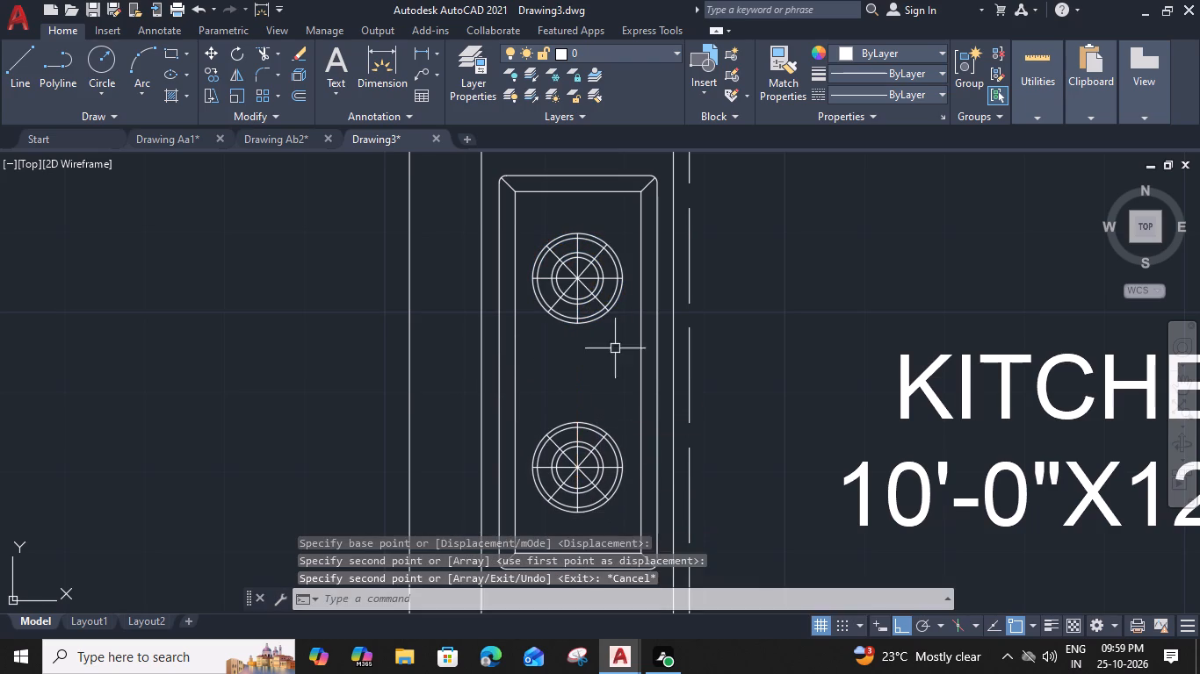
Draw a circle of about 0.7" radius between the hob's inner and outer rectangles, on the kitchen-label side, level with the upper burner's centre.
middle_drag(614, 348, 569, 346)
scroll(605, 255, up, 2)
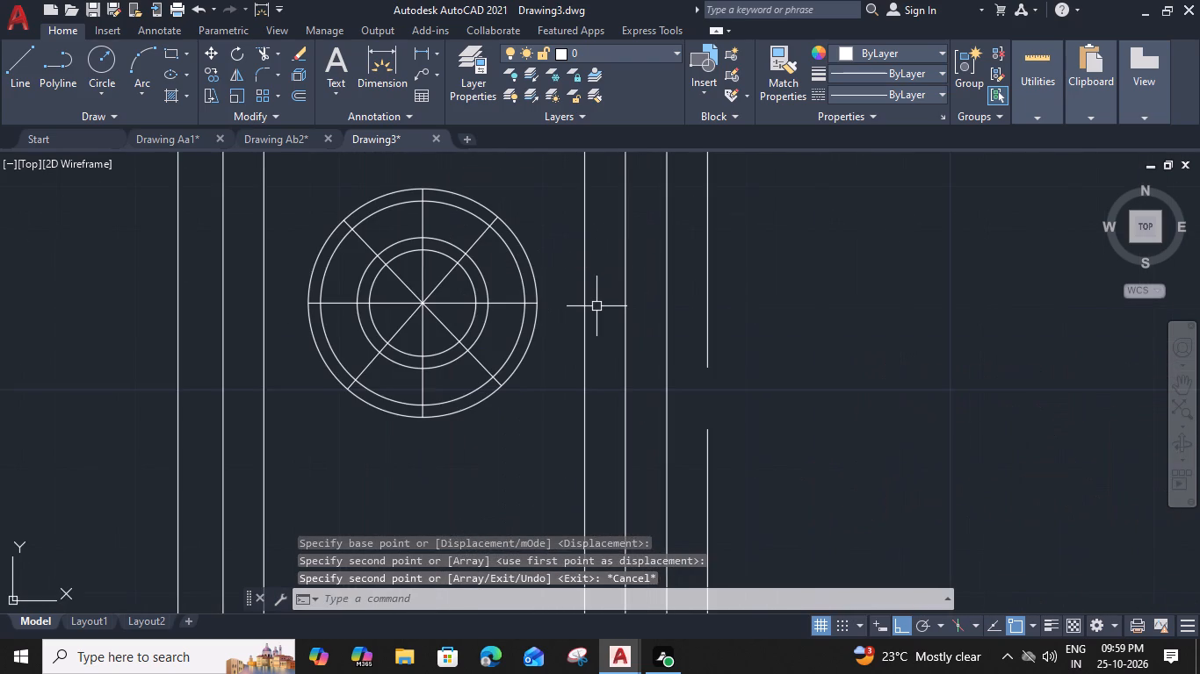
text(VC)
key(space)
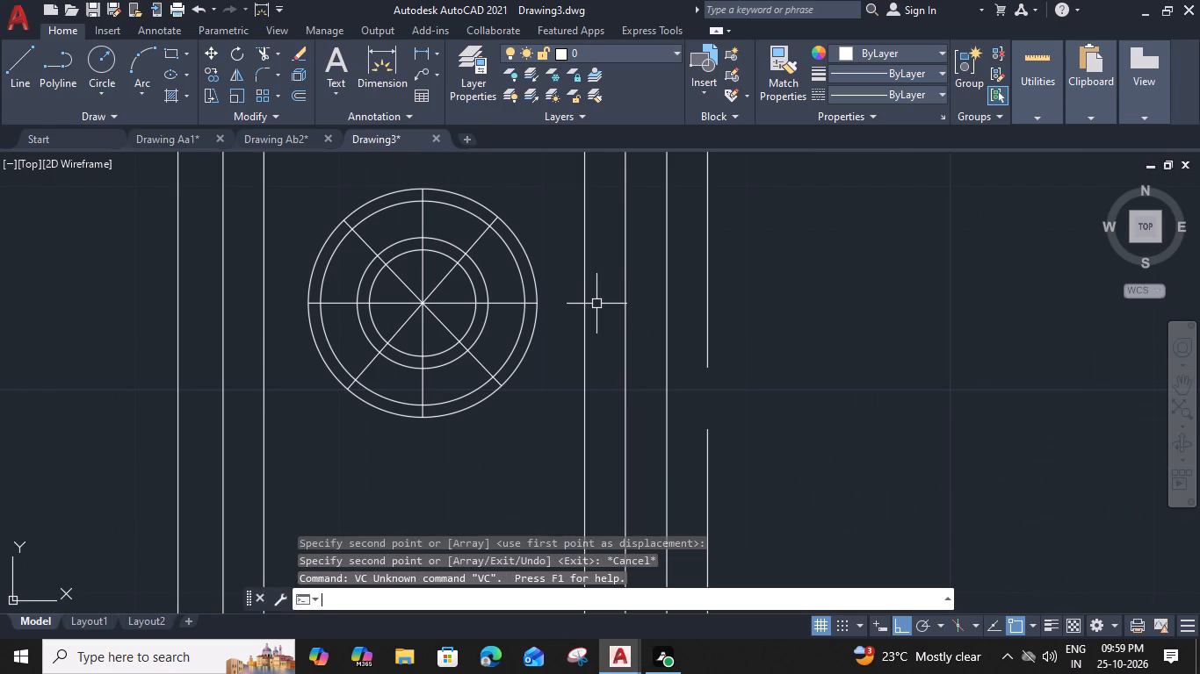
key(Escape)
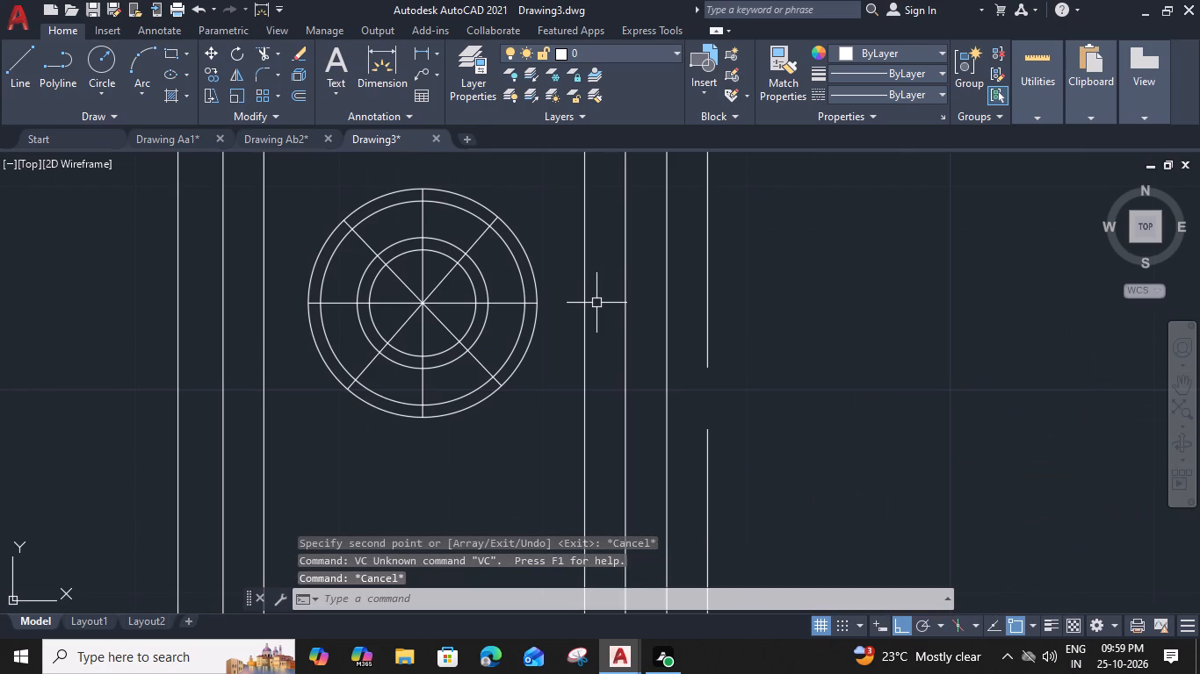
text(C)
key(space)
scroll(600, 303, up, 1)
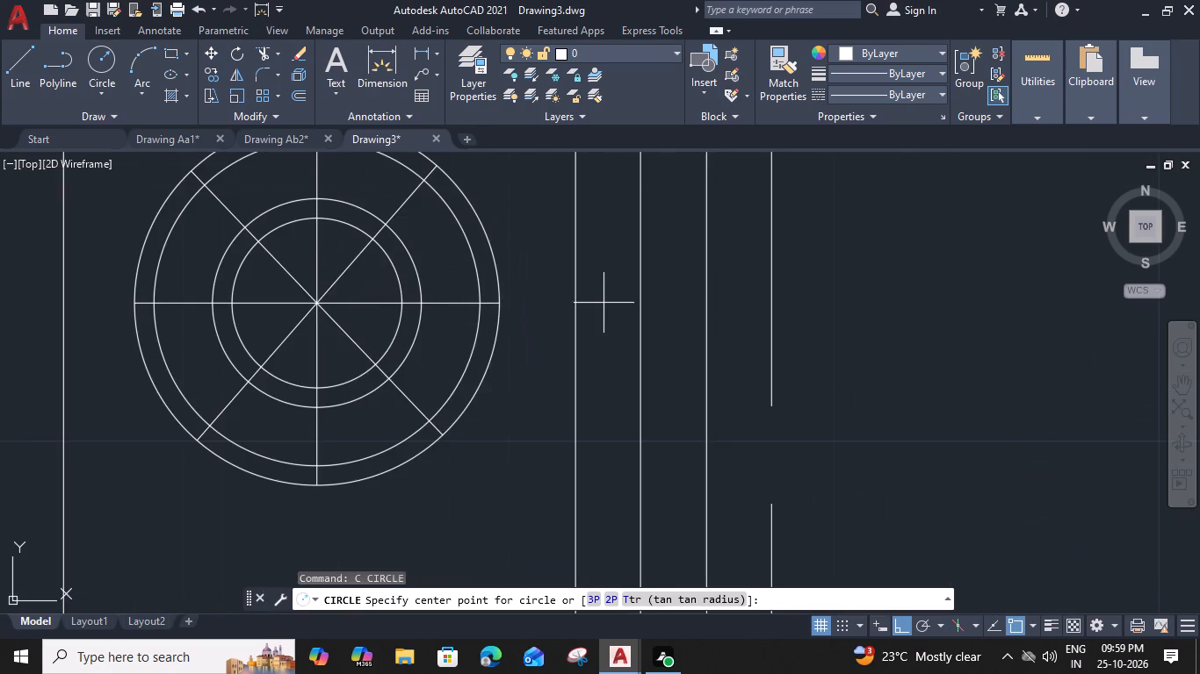
scroll(604, 303, up, 2)
click(605, 303)
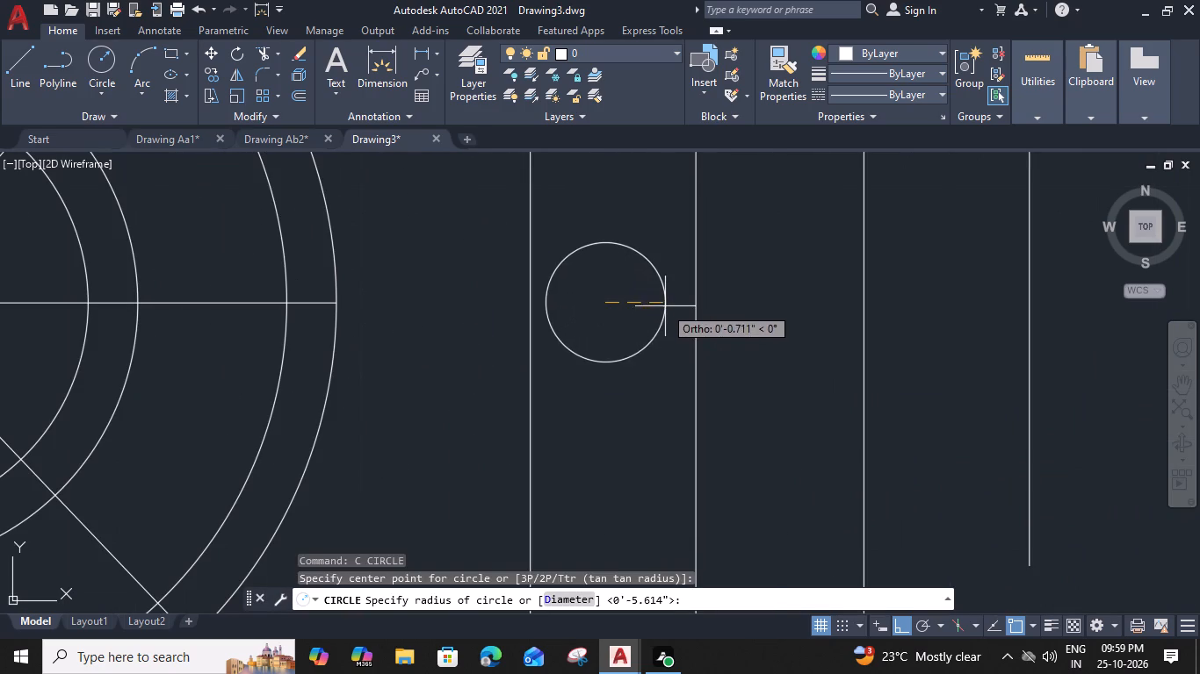
click(667, 300)
Move the small circle horizontally about 0.2" towards the hob's outer edge.
click(667, 306)
text(M)
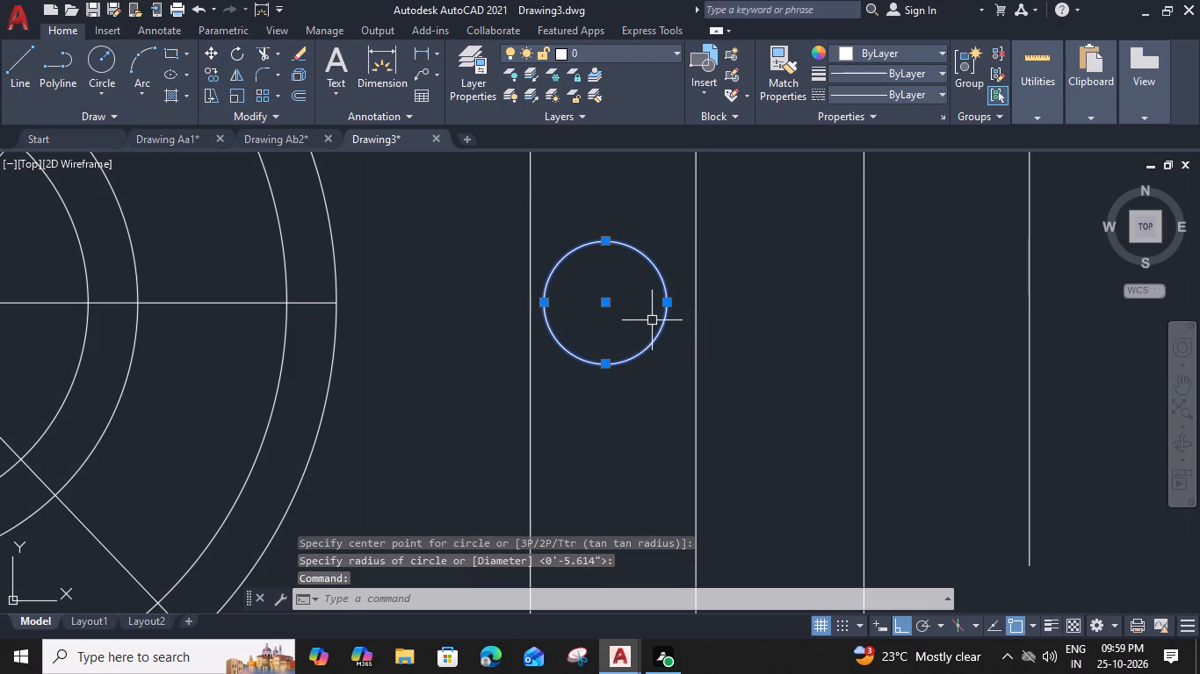
key(space)
click(669, 299)
scroll(679, 300, up, 1)
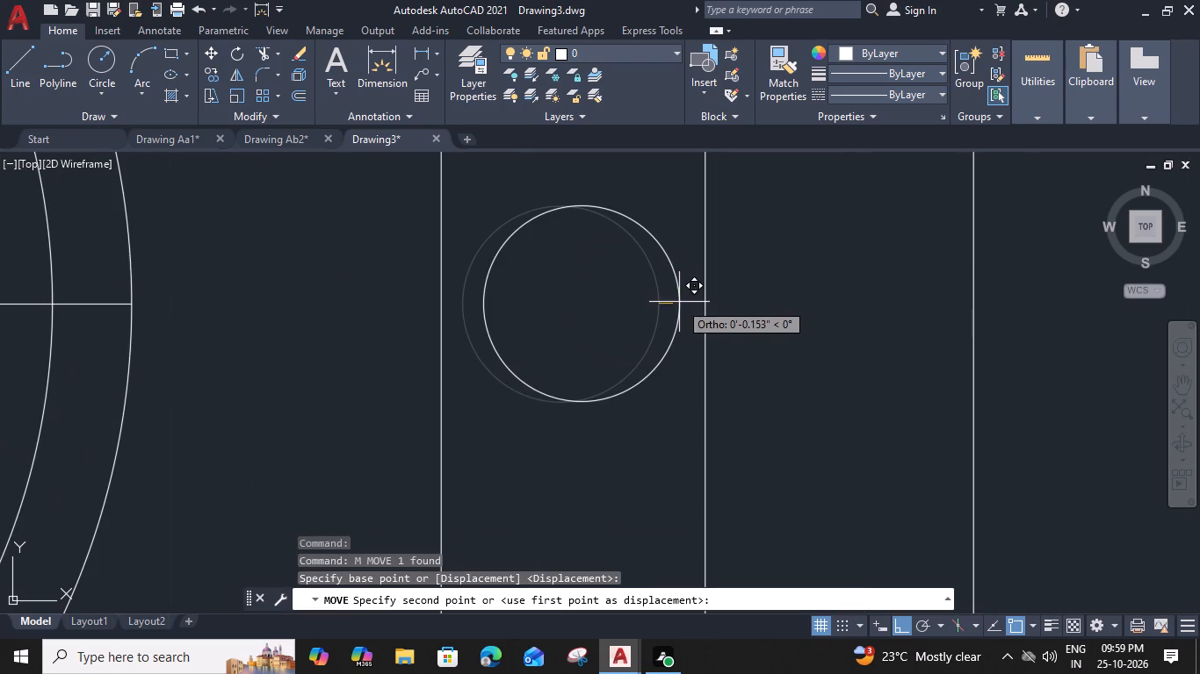
click(684, 307)
Enlarge the small circle by stretching its bottom quadrant downward, keeping its centre fixed.
click(584, 406)
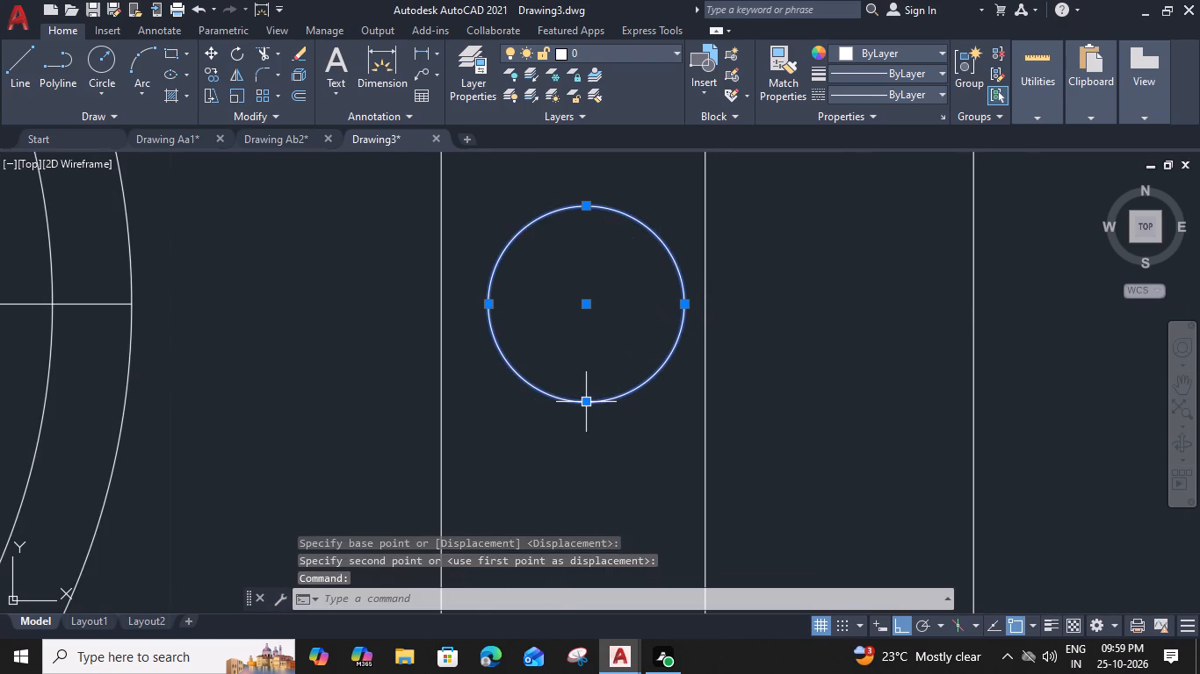
click(583, 405)
click(582, 428)
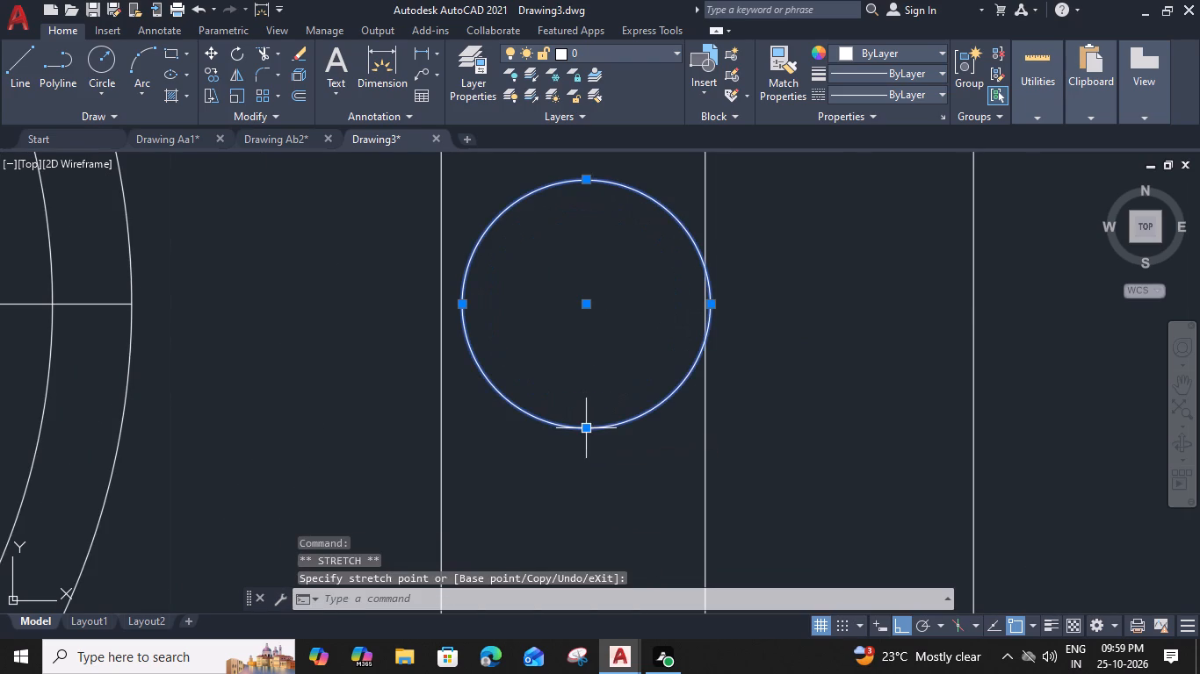
Move the enlarged circle horizontally so that its burner-facing side touches the inner rectangle's line.
key(m)
key(space)
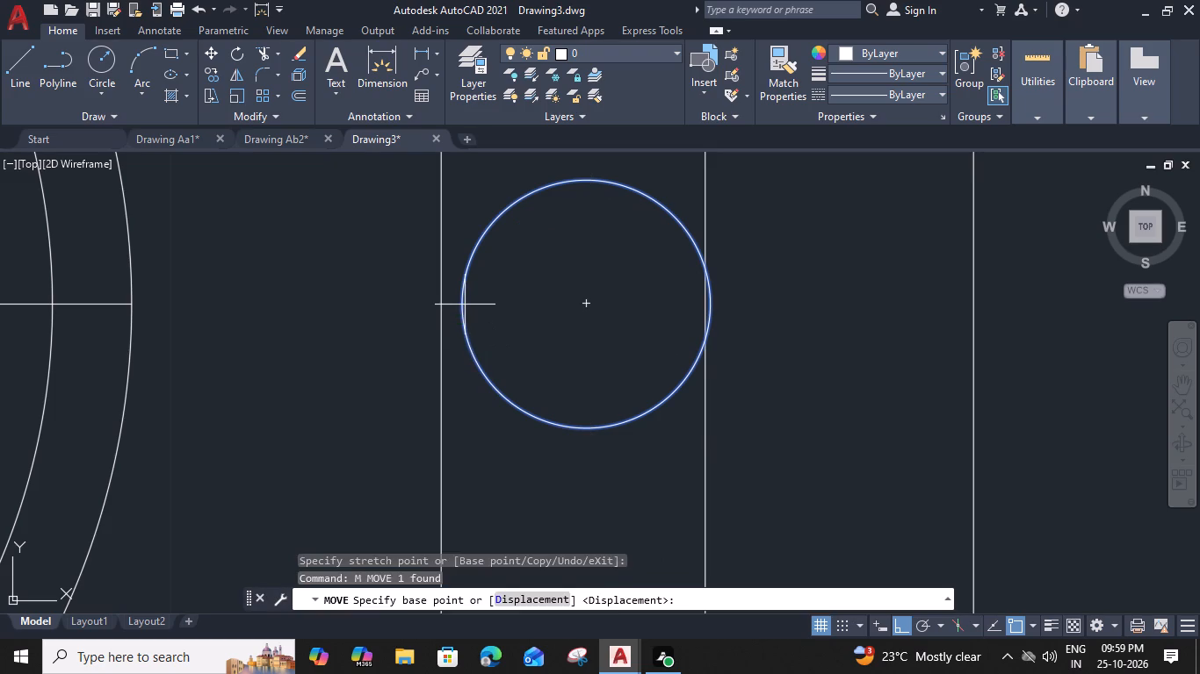
click(464, 304)
click(450, 304)
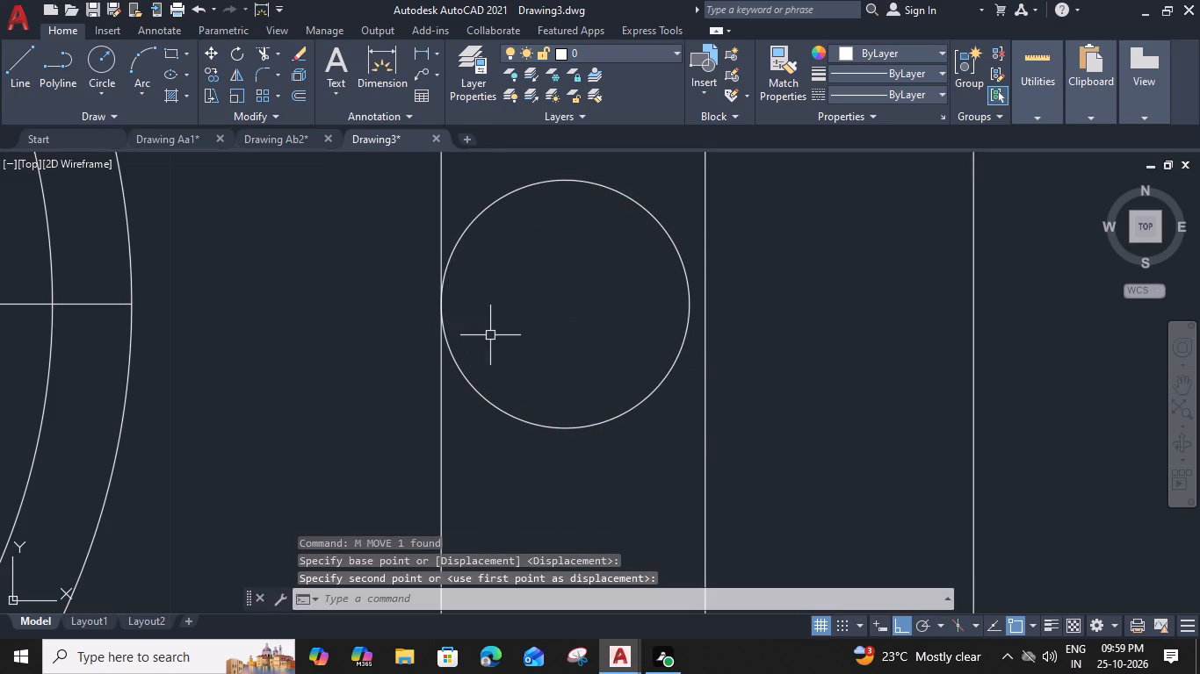
Move the knob circle horizontally about 0.05" towards the hob's outer edge, leaving a small gap to the inner rectangle's line.
click(683, 336)
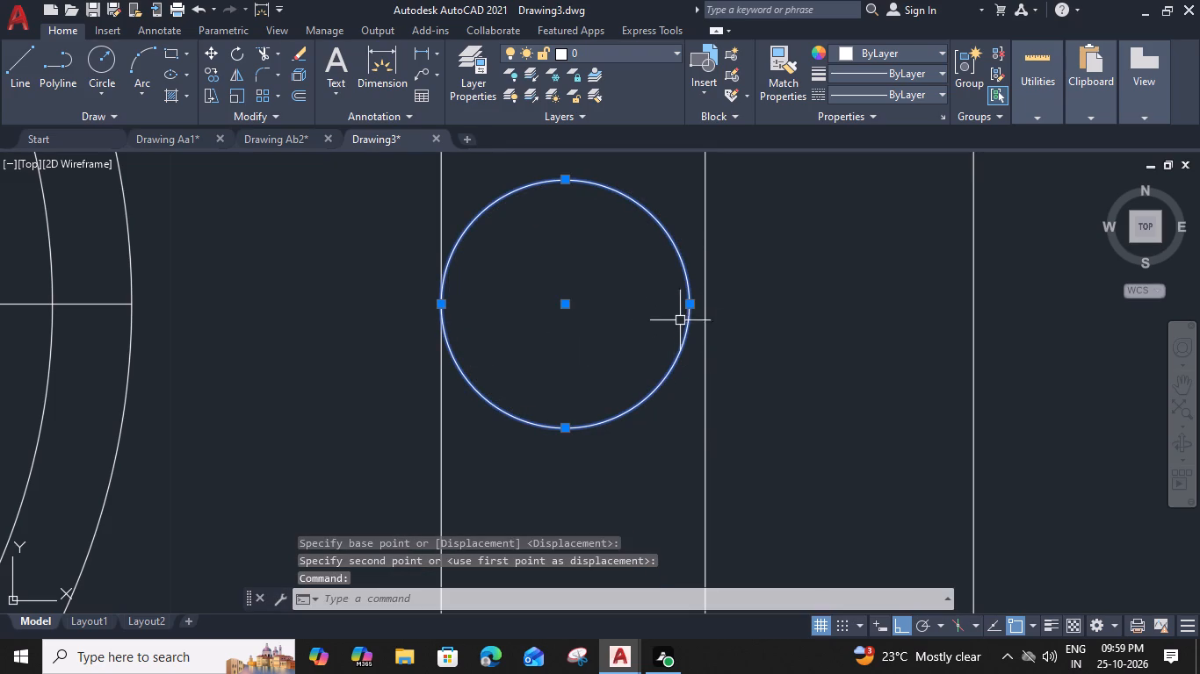
key(m)
key(space)
scroll(690, 306, up, 2)
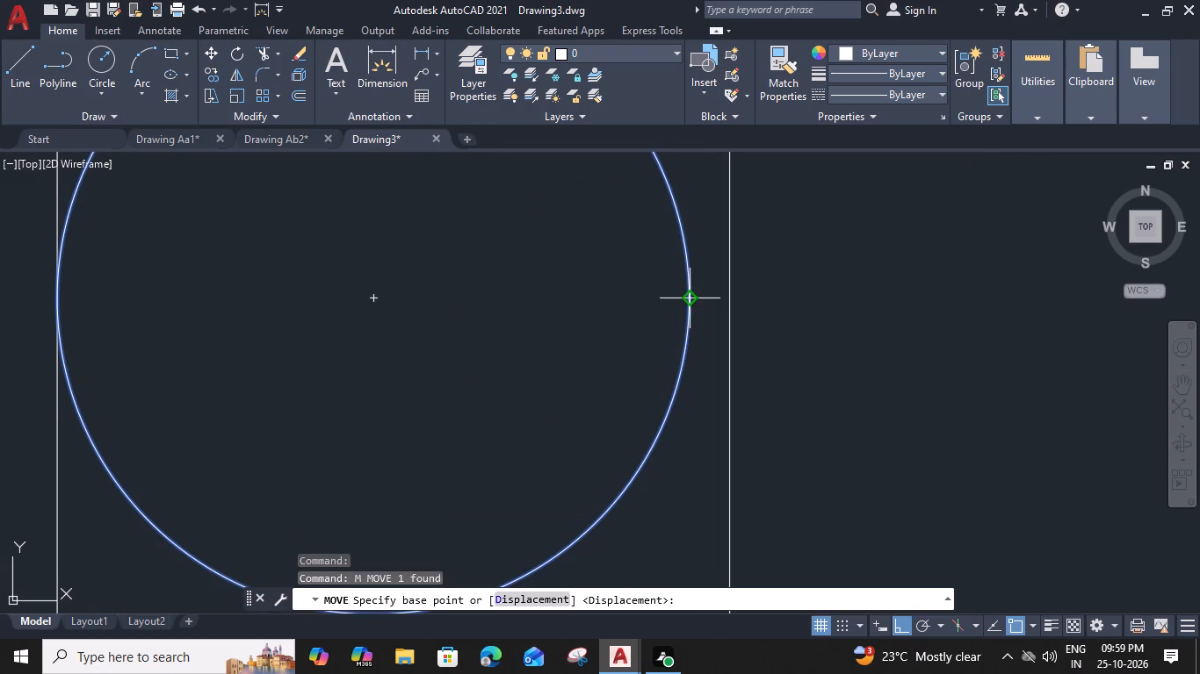
click(691, 293)
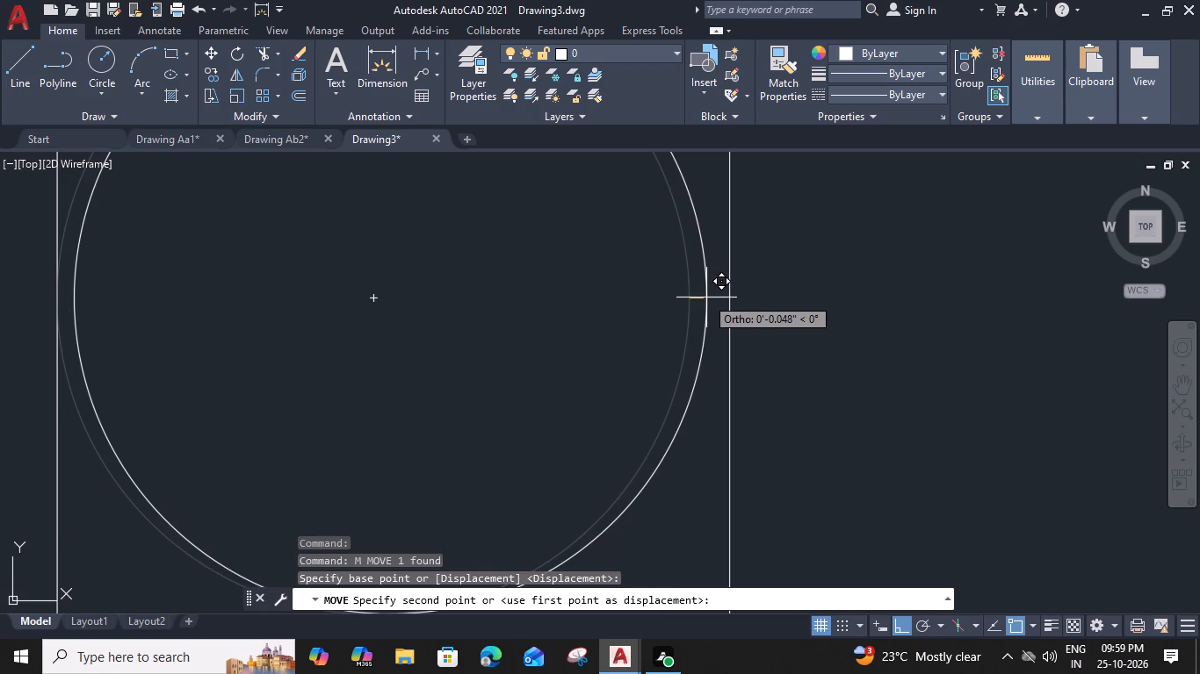
click(706, 298)
Offset the knob circle 0.3" inward.
scroll(618, 359, down, 2)
middle_drag(525, 367, 633, 362)
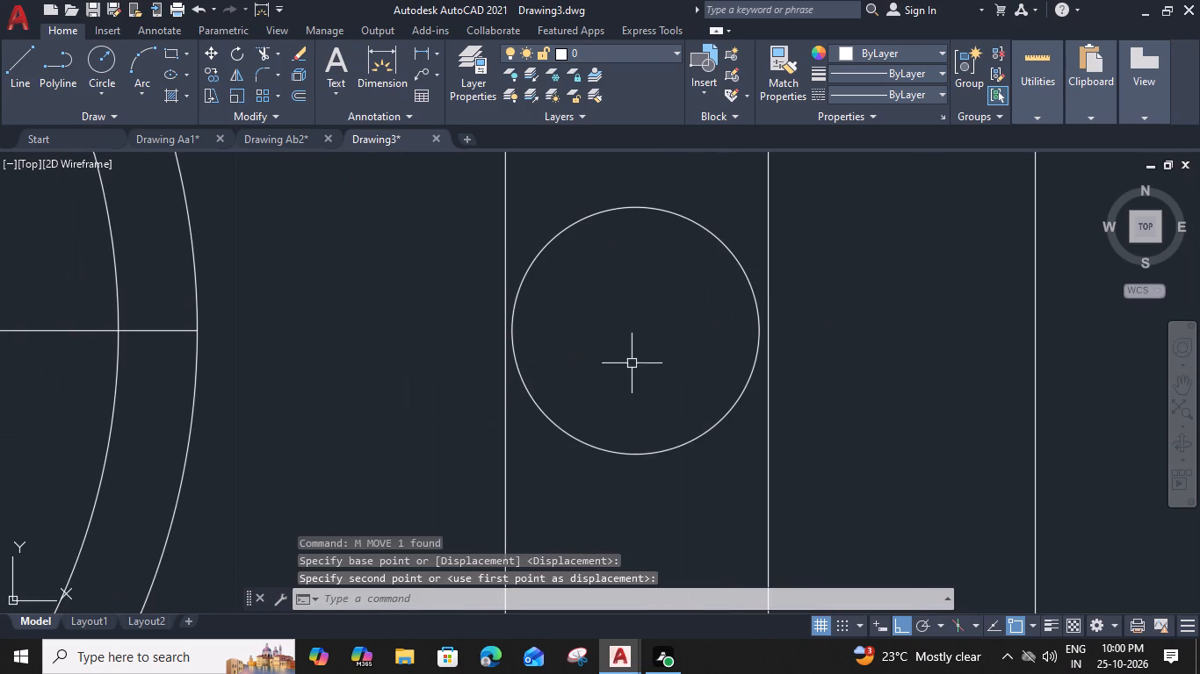
click(598, 446)
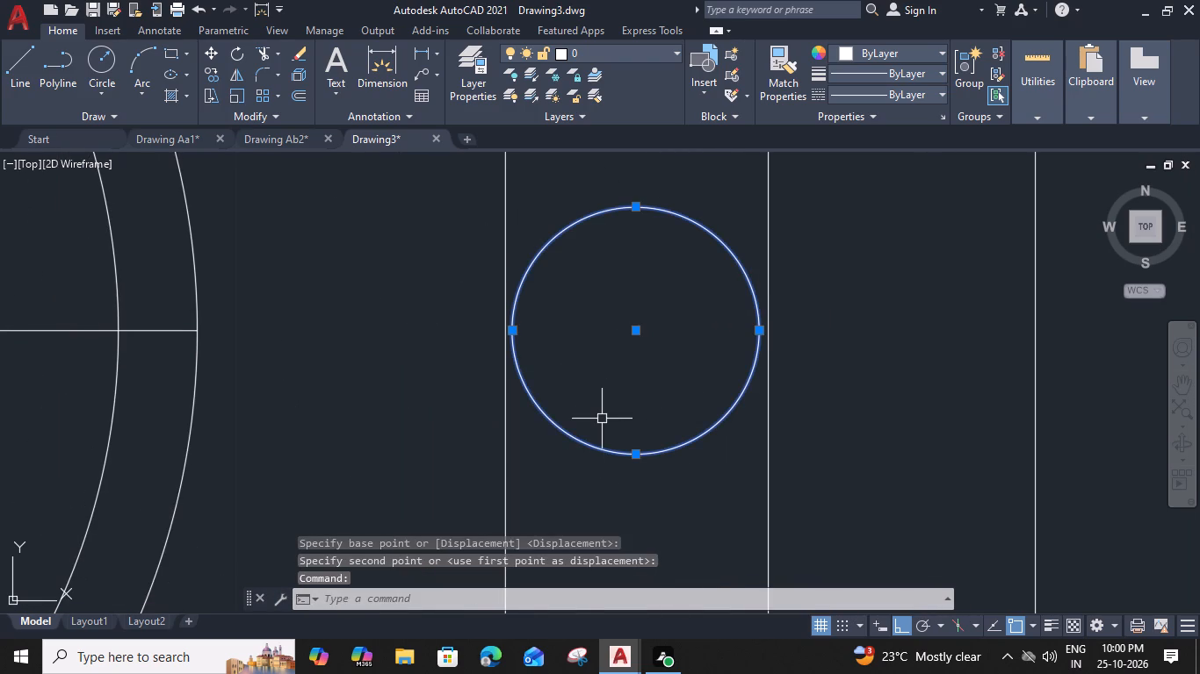
key(o)
key(space)
key(0)
text(.3)
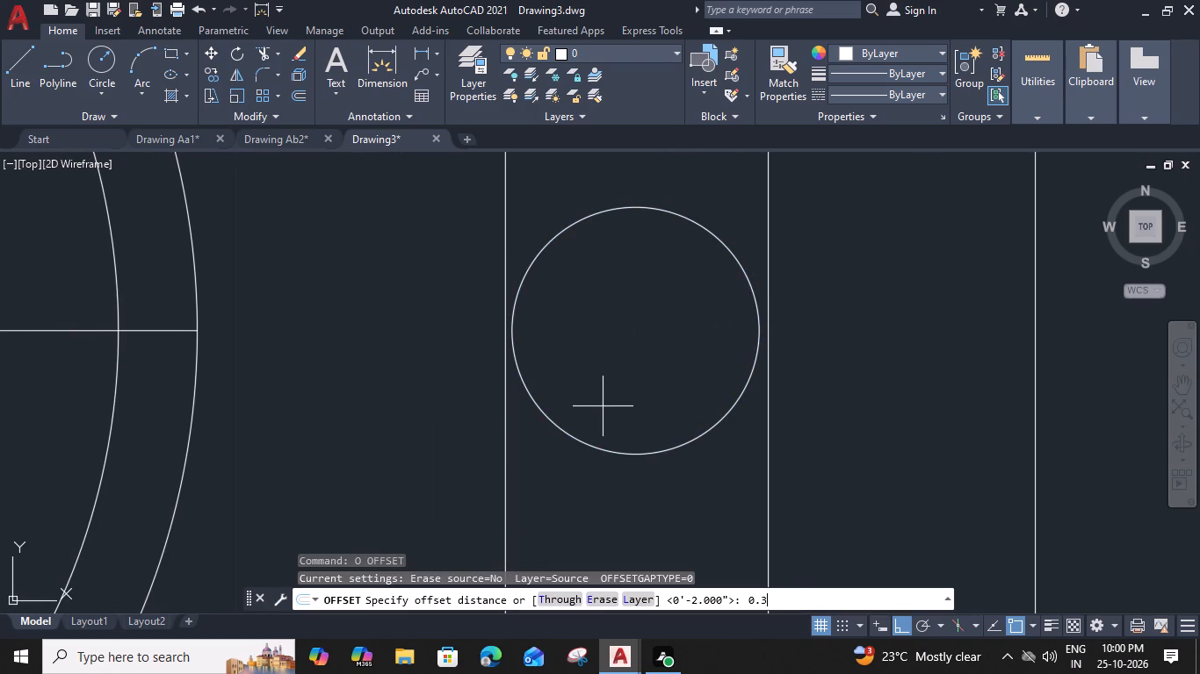
key(shift+quotedbl)
key(Return)
click(598, 369)
key(Escape)
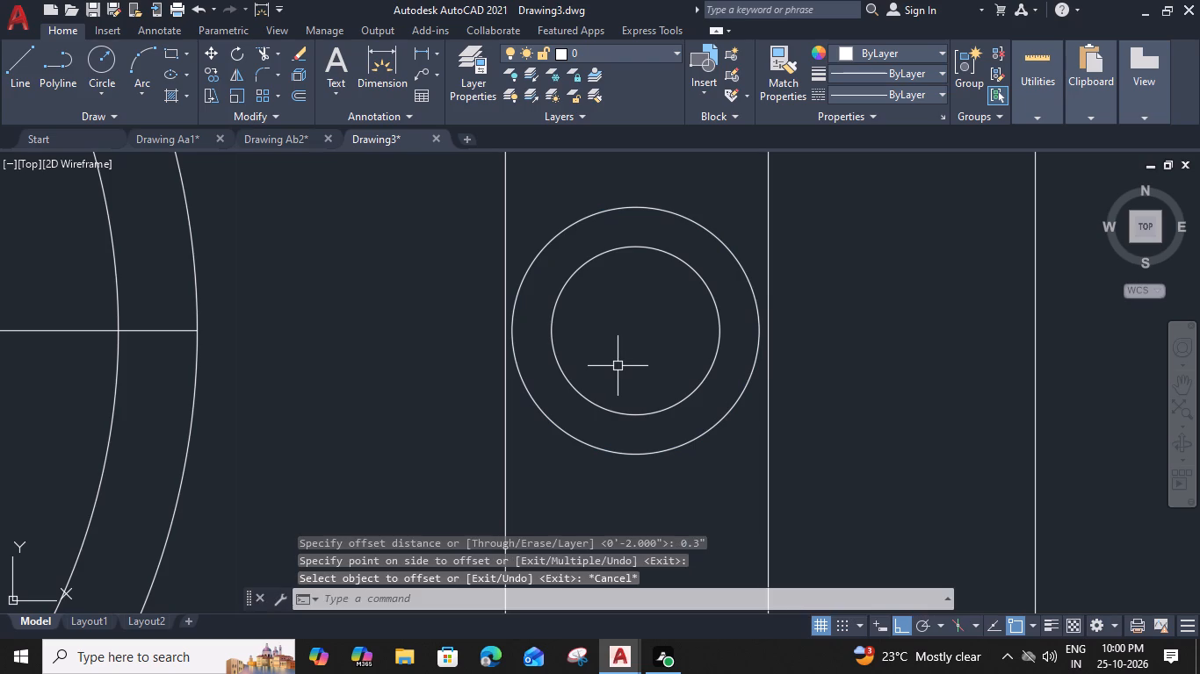
Draw a vertical diameter line across the knob's outer circle, from its top quadrant to its bottom quadrant.
text(L)
key(space)
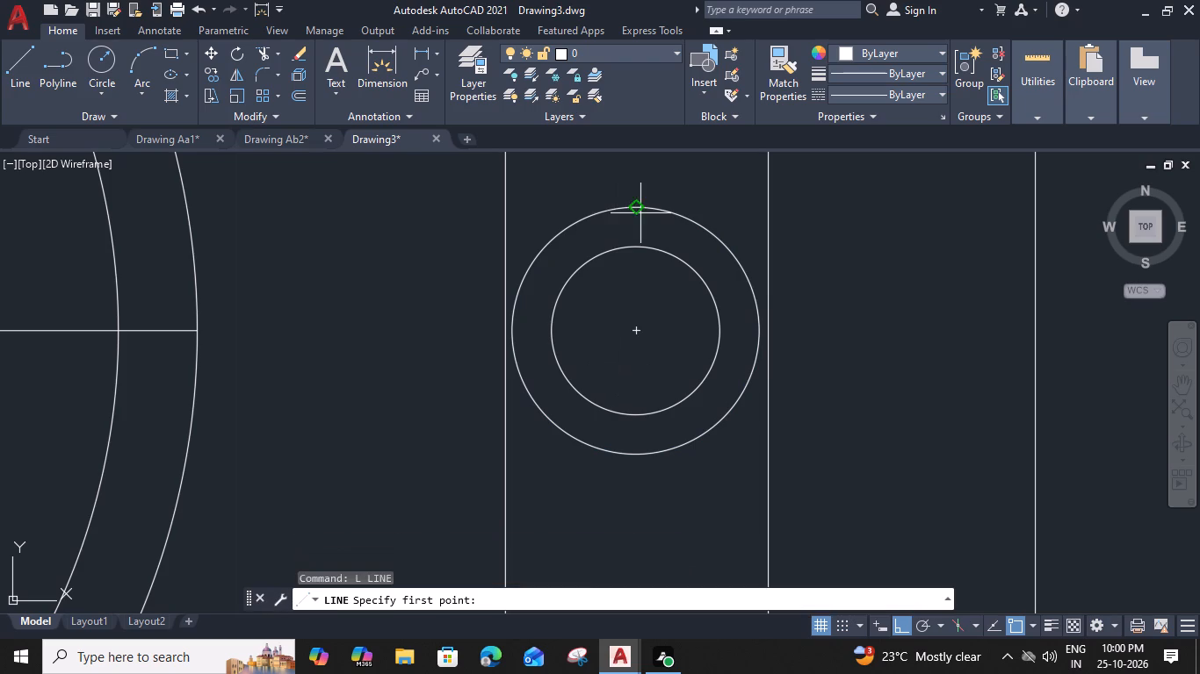
drag(638, 209, 639, 219)
click(635, 460)
key(space)
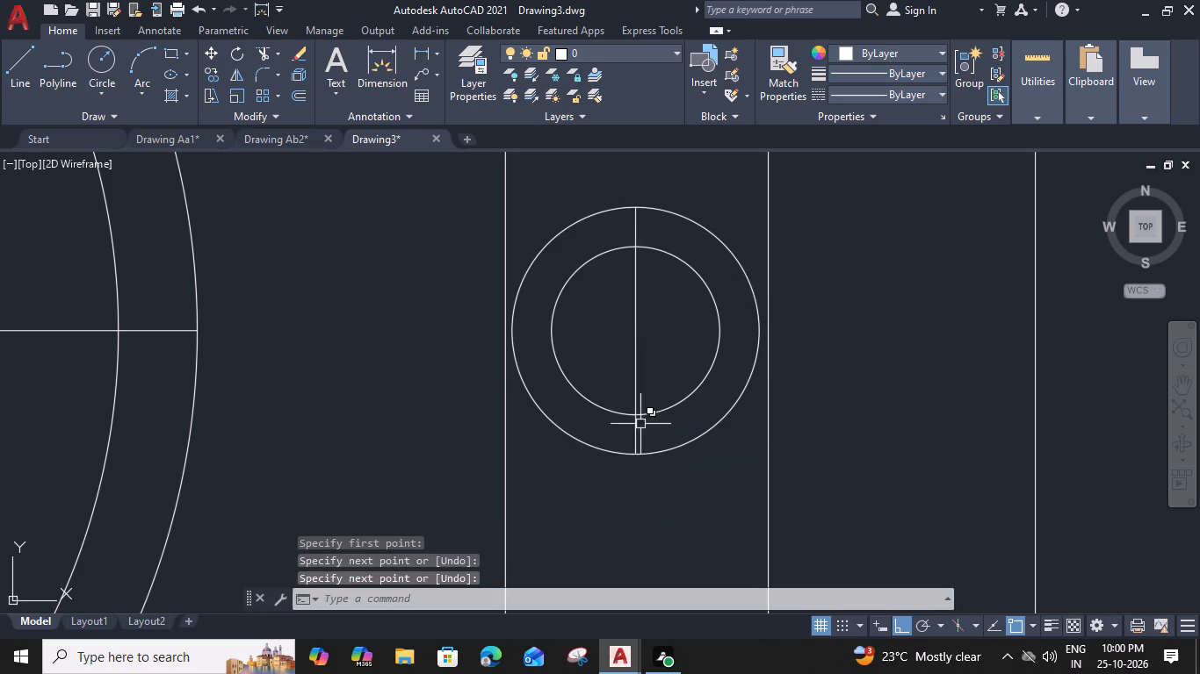
Offset the knob's vertical diameter line 0.3" to both sides and delete the original centre line.
click(639, 380)
key(o)
key(space)
text(0.)
text(3")
key(Return)
click(570, 402)
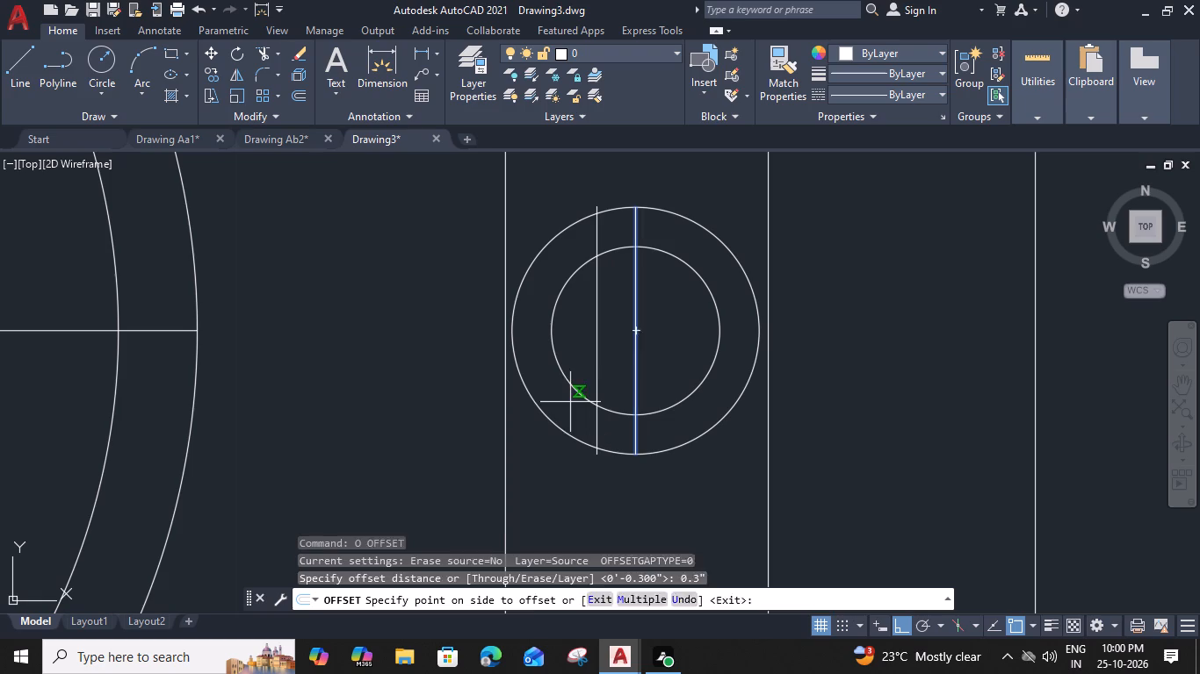
click(633, 374)
click(674, 380)
key(Escape)
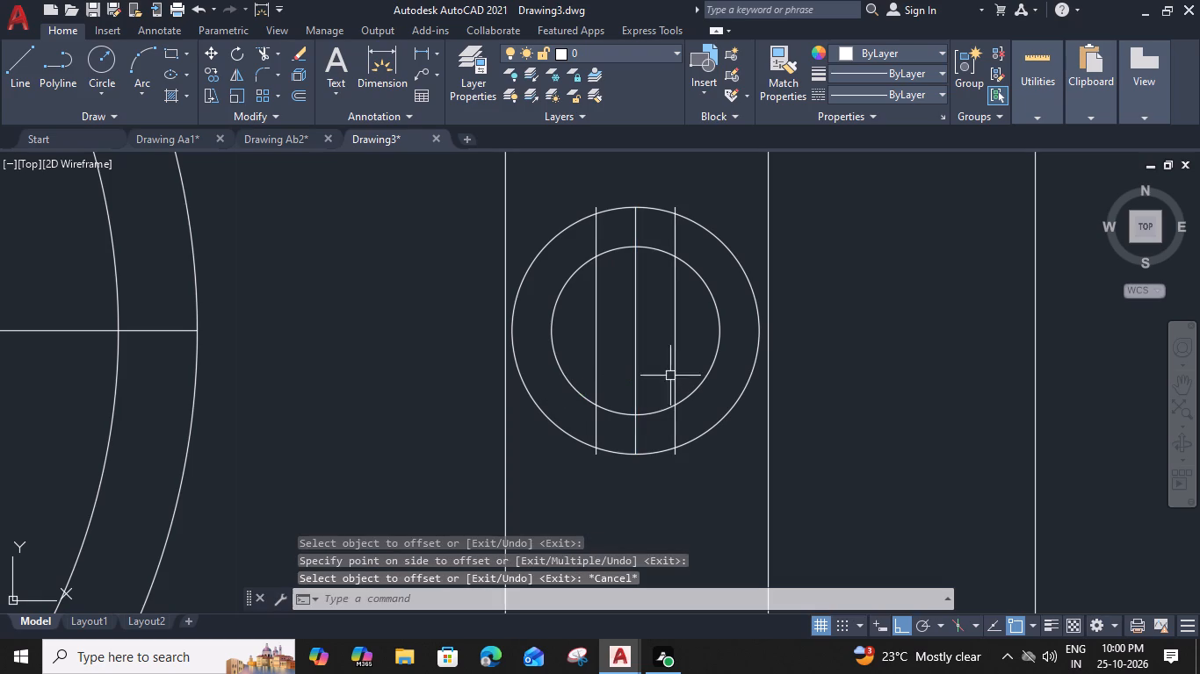
click(633, 371)
key(Delete)
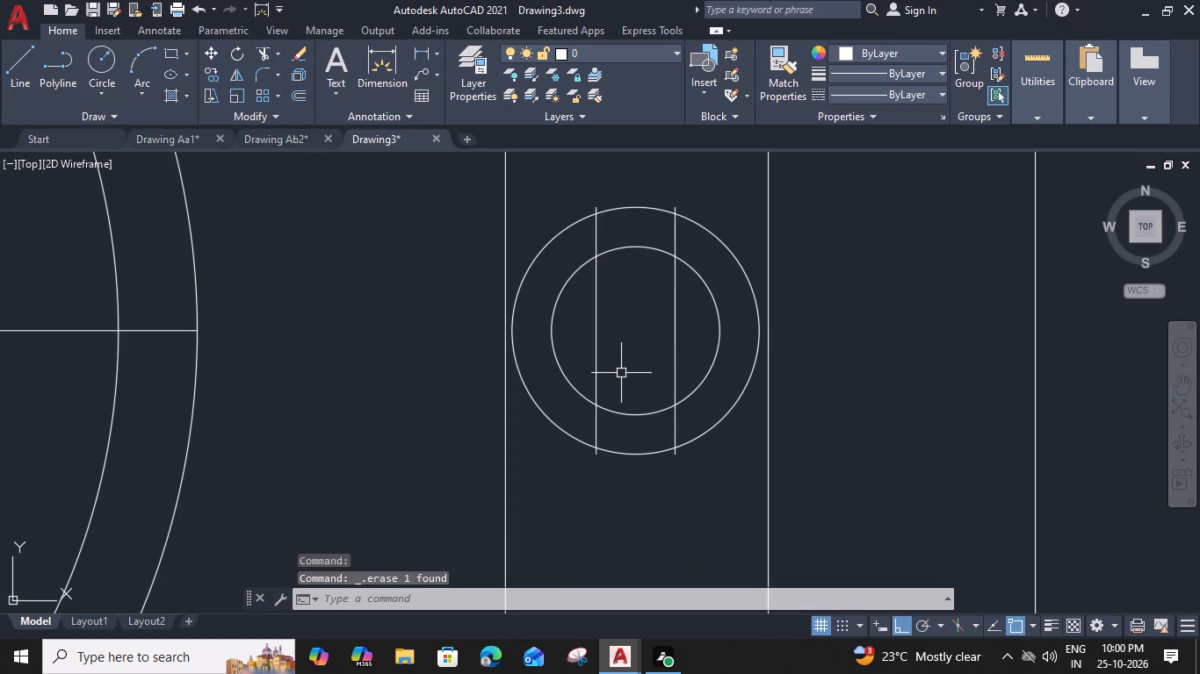
Trim the ends of the two vertical knob lines that extend beyond the outer circle.
text(TR)
key(space)
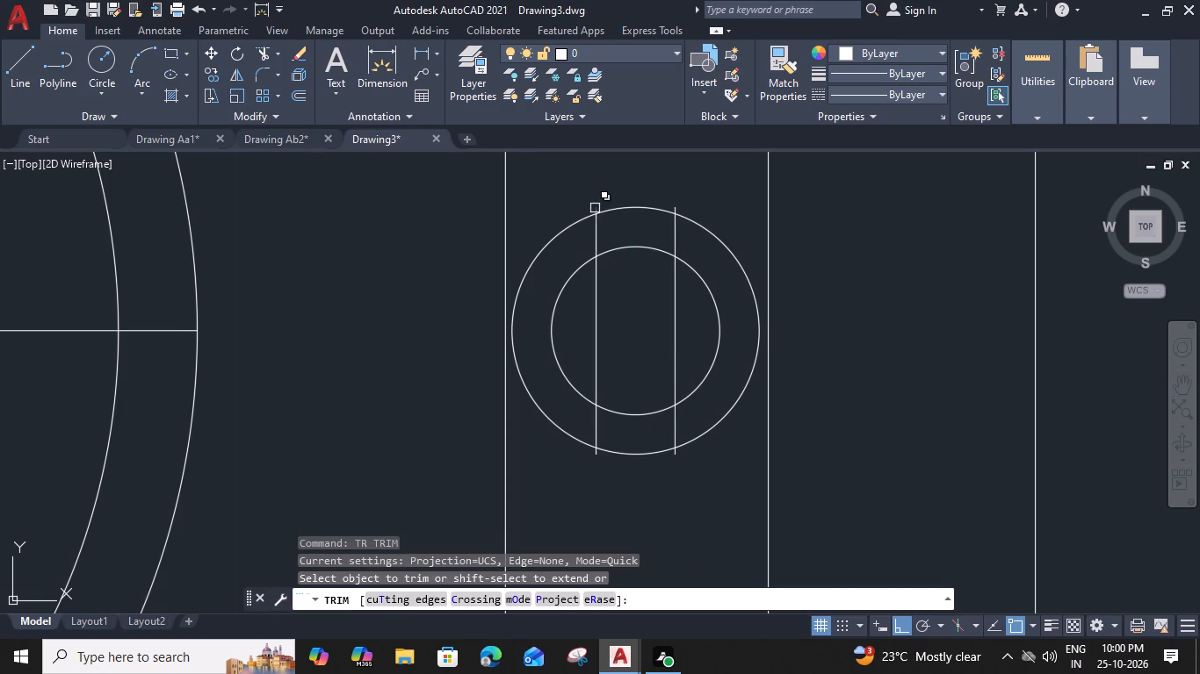
click(595, 208)
click(699, 276)
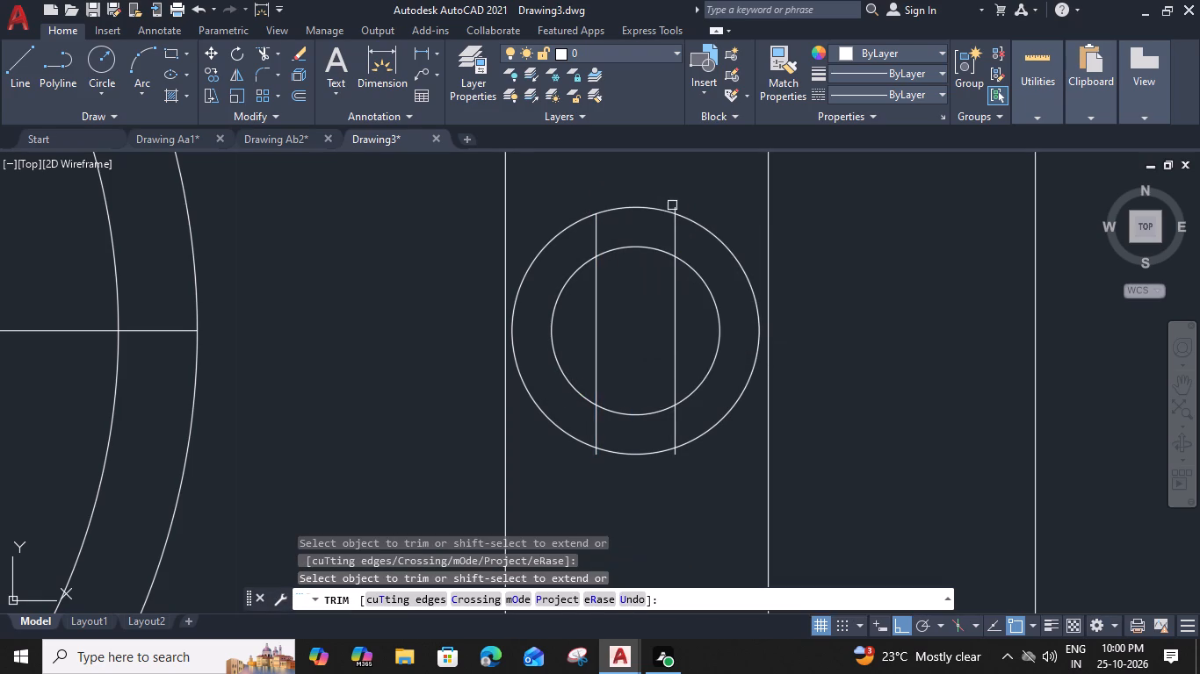
click(676, 207)
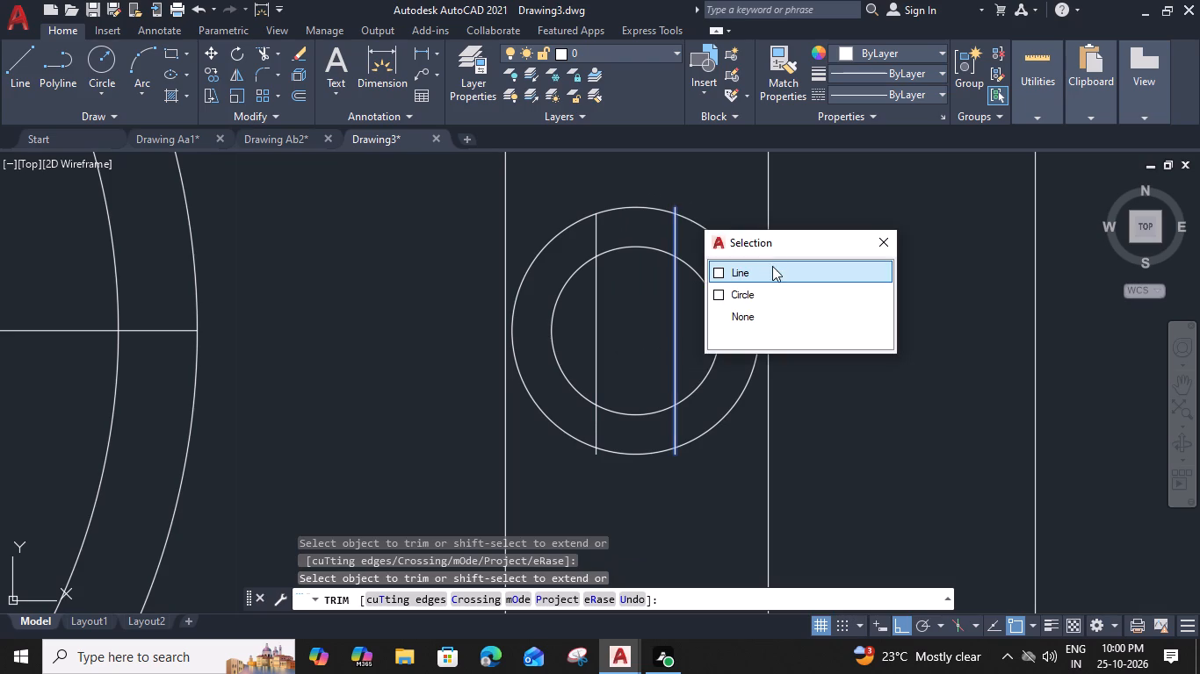
click(772, 266)
scroll(684, 448, up, 2)
click(667, 456)
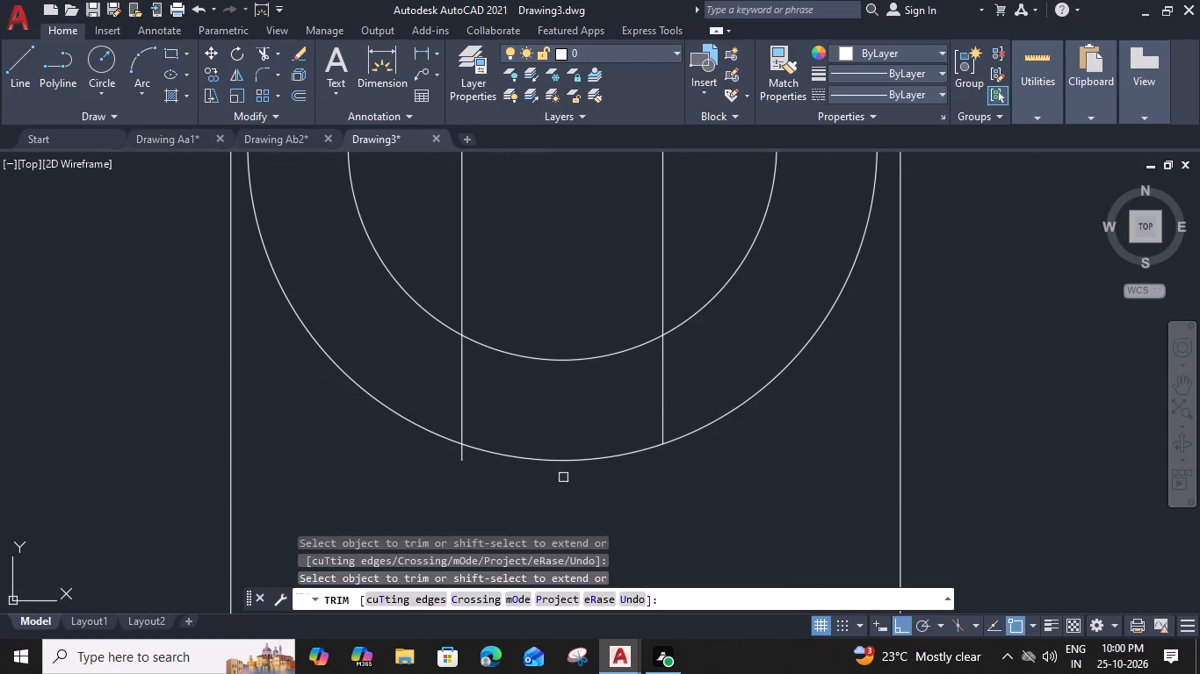
click(458, 456)
scroll(458, 456, down, 3)
key(Escape)
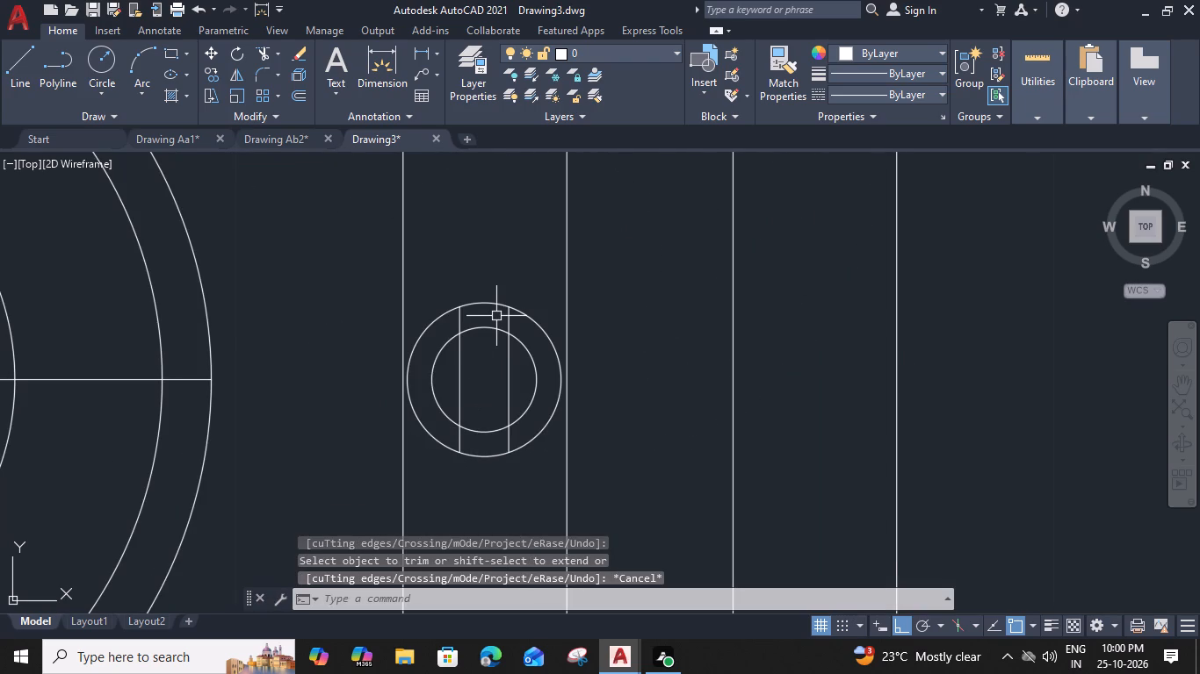
Trim away the parts of the knob's inner circle that lie between the two vertical lines.
text(TR)
key(space)
click(488, 321)
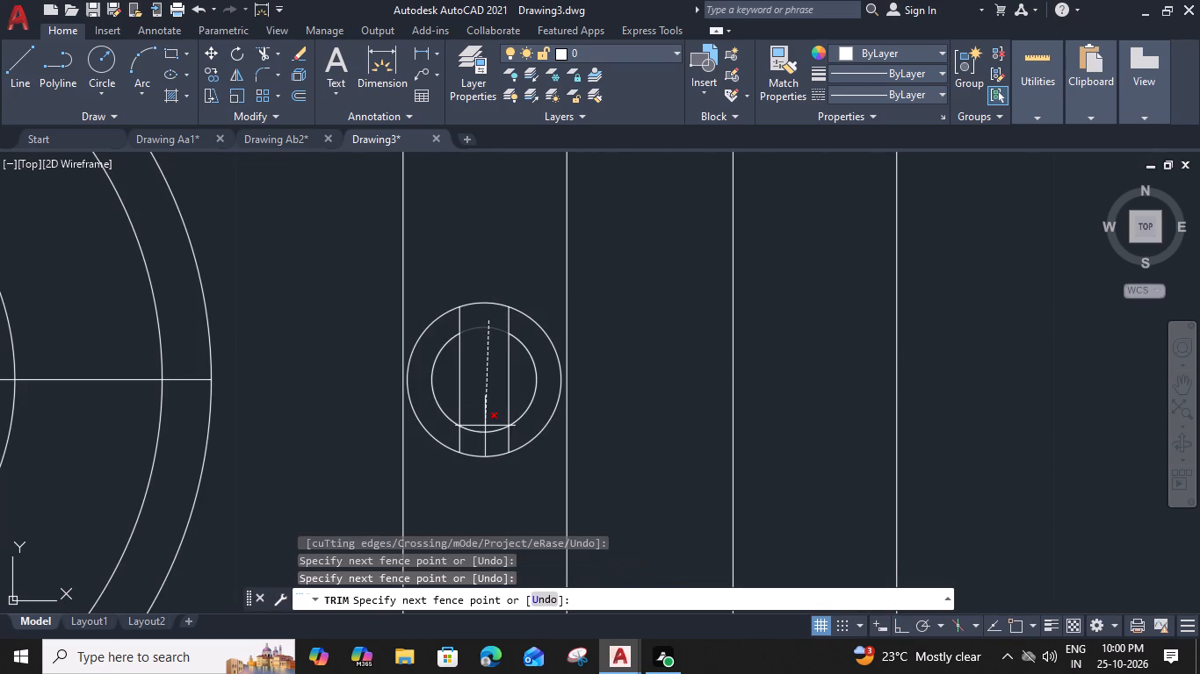
click(485, 440)
key(Escape)
Group the outer circle, inner arcs and two vertical lines of the knob.
drag(529, 289, 529, 302)
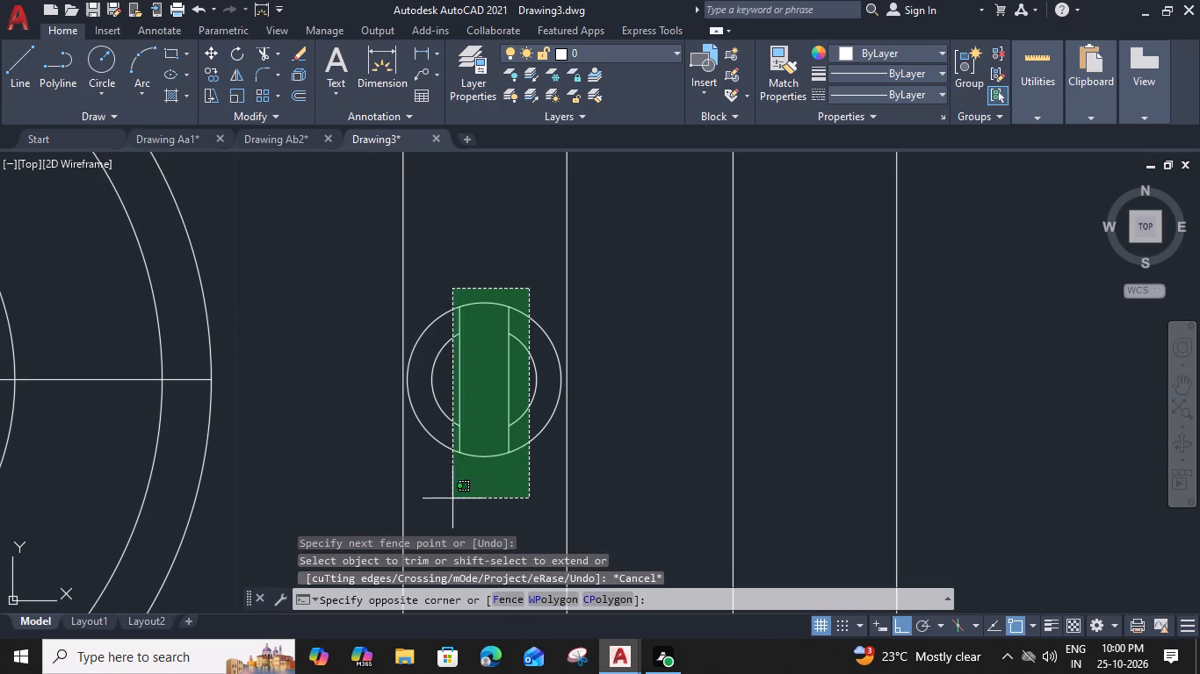
click(444, 499)
text(G)
key(space)
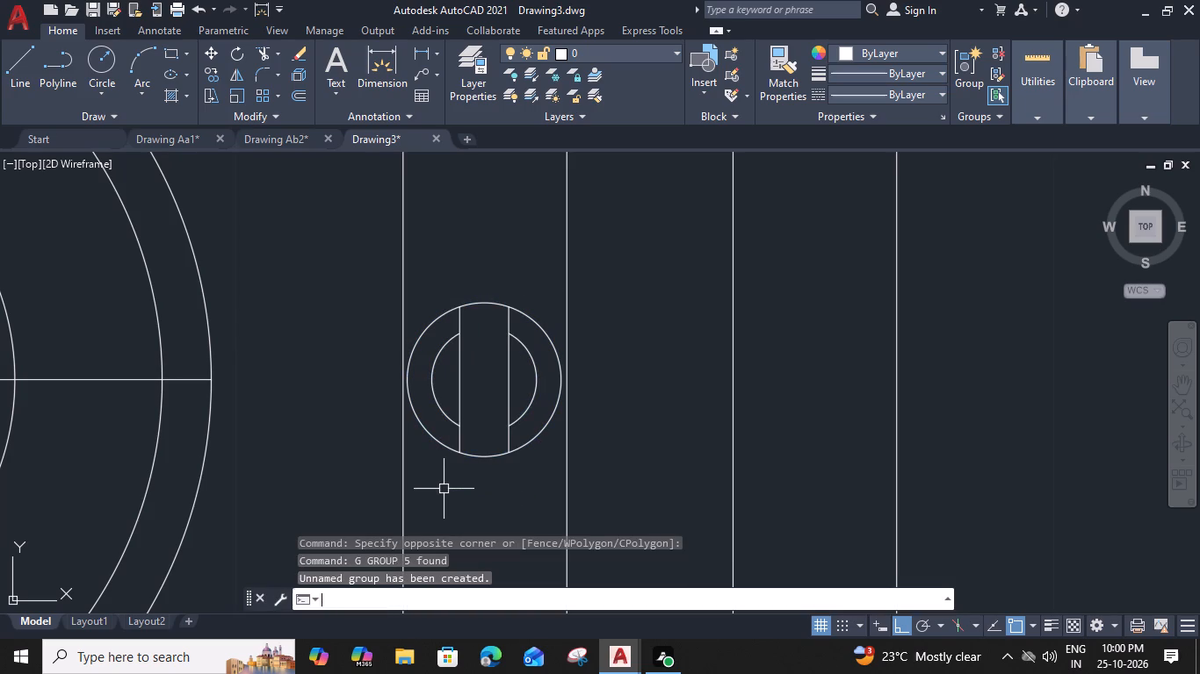
Copy the knob group straight down about 2'-0", next to the lower burner and between the same hob frame lines.
click(482, 458)
text(CO)
key(space)
click(484, 461)
scroll(484, 464, down, 2)
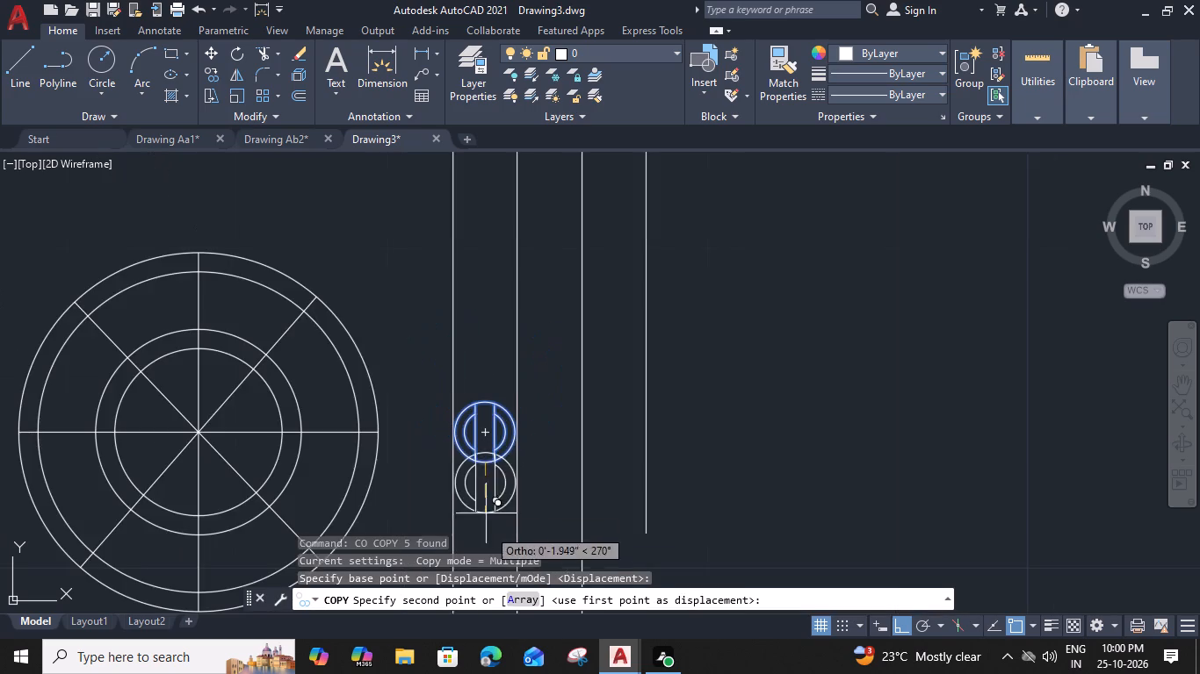
middle_drag(488, 534, 517, 298)
scroll(510, 366, down, 2)
middle_drag(505, 442, 524, 307)
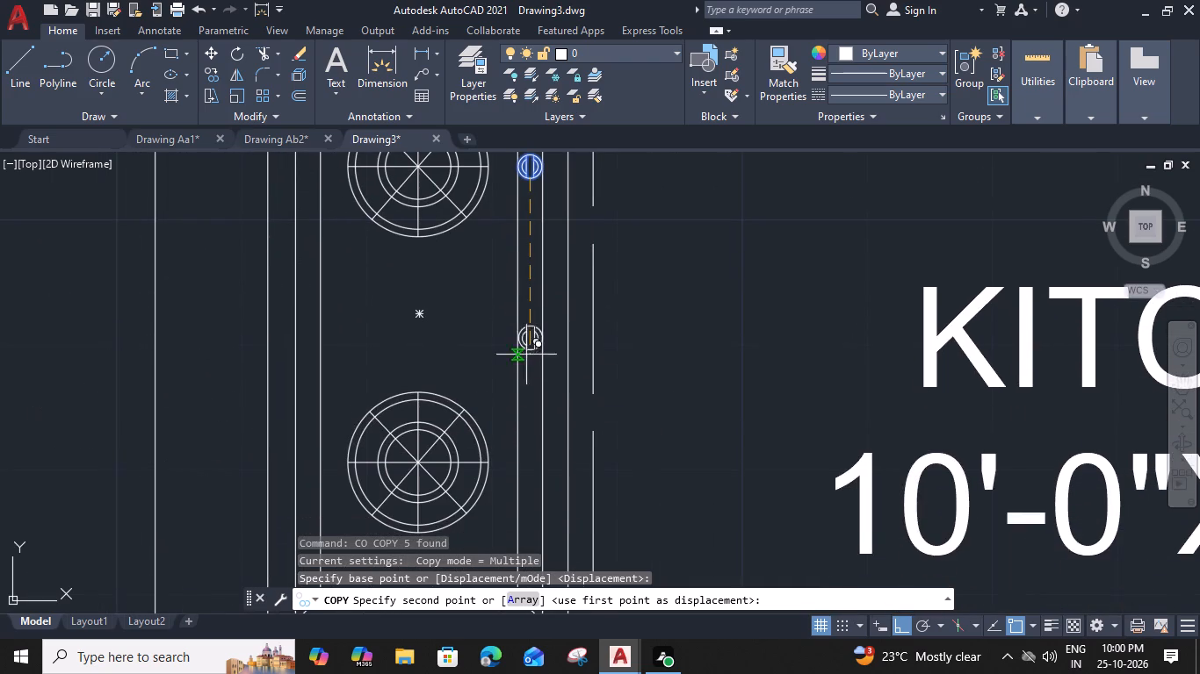
scroll(535, 460, up, 2)
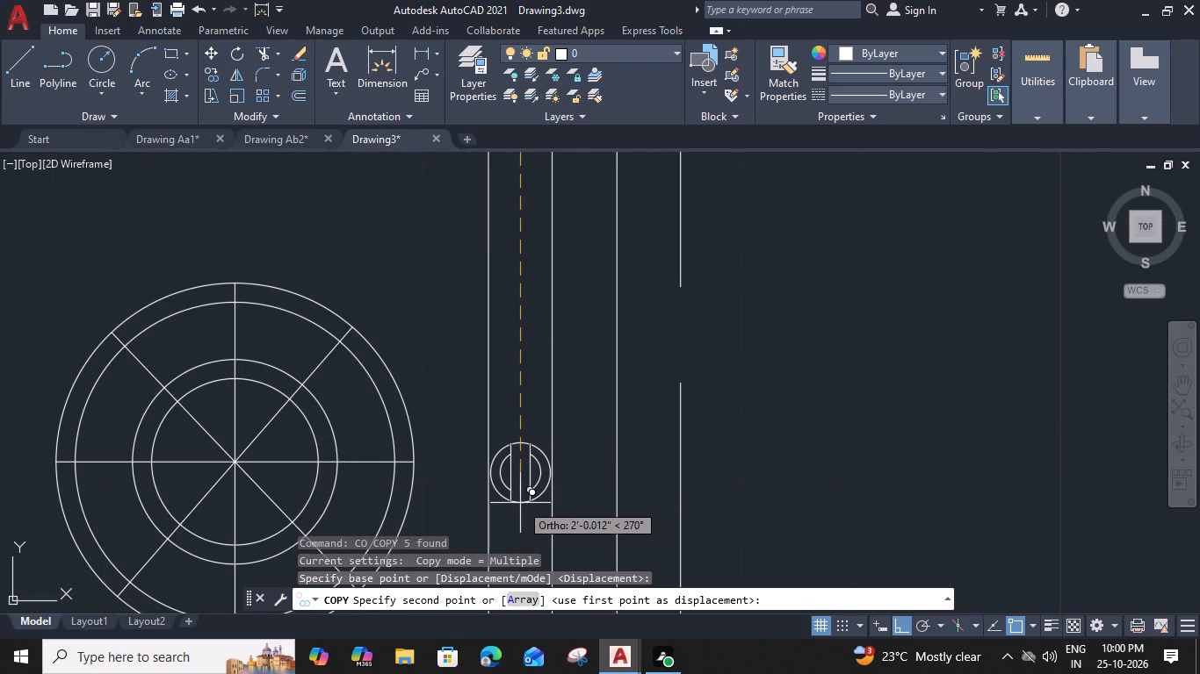
click(519, 503)
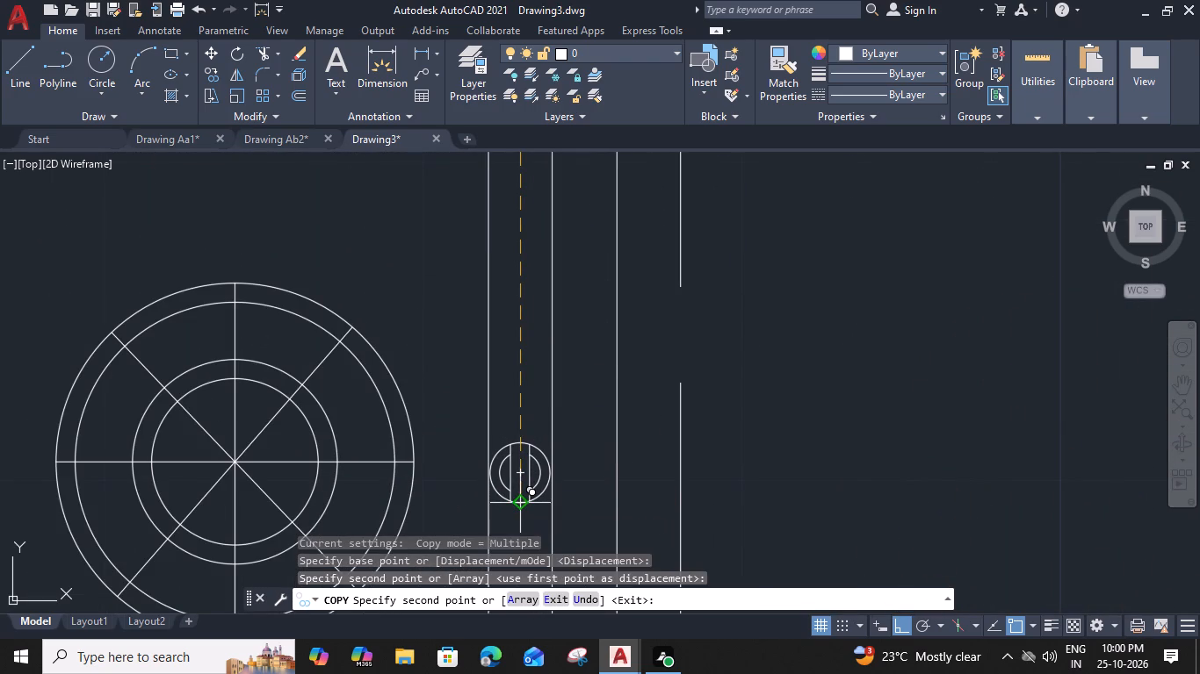
key(Escape)
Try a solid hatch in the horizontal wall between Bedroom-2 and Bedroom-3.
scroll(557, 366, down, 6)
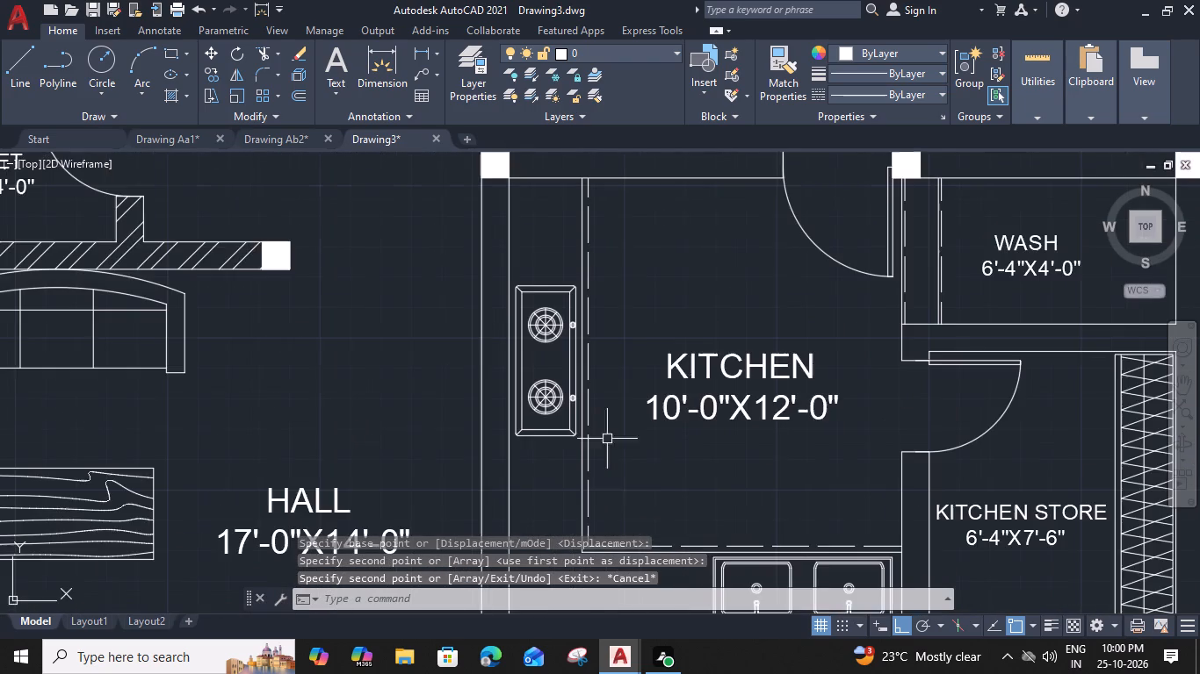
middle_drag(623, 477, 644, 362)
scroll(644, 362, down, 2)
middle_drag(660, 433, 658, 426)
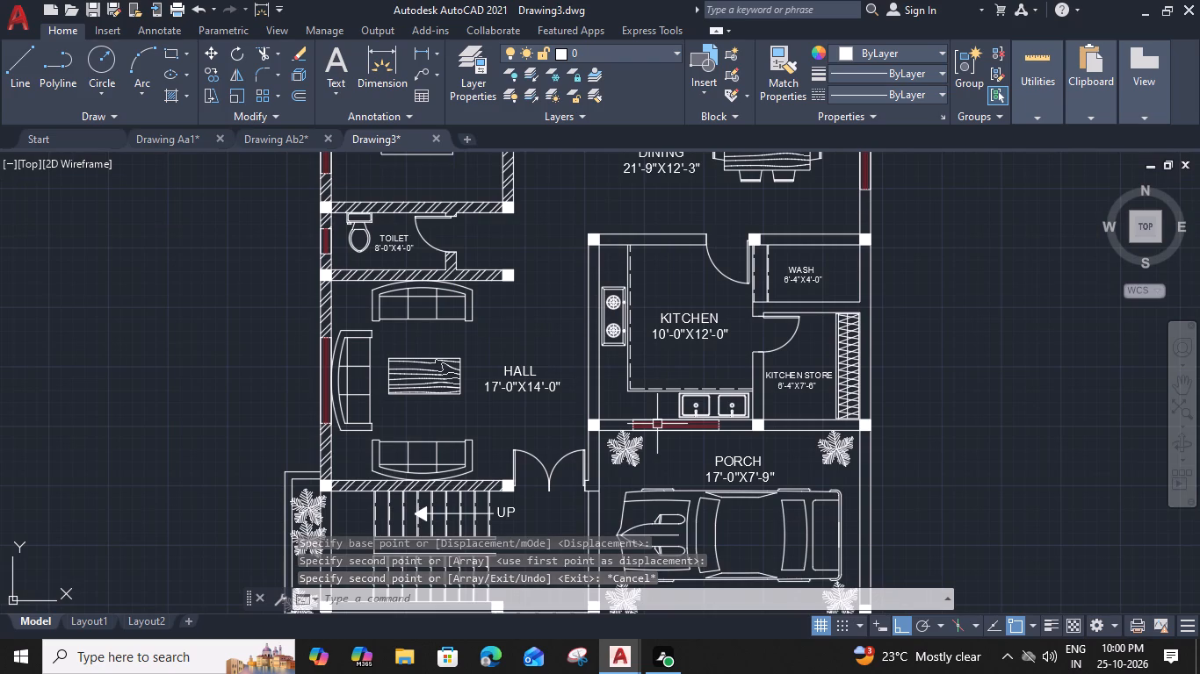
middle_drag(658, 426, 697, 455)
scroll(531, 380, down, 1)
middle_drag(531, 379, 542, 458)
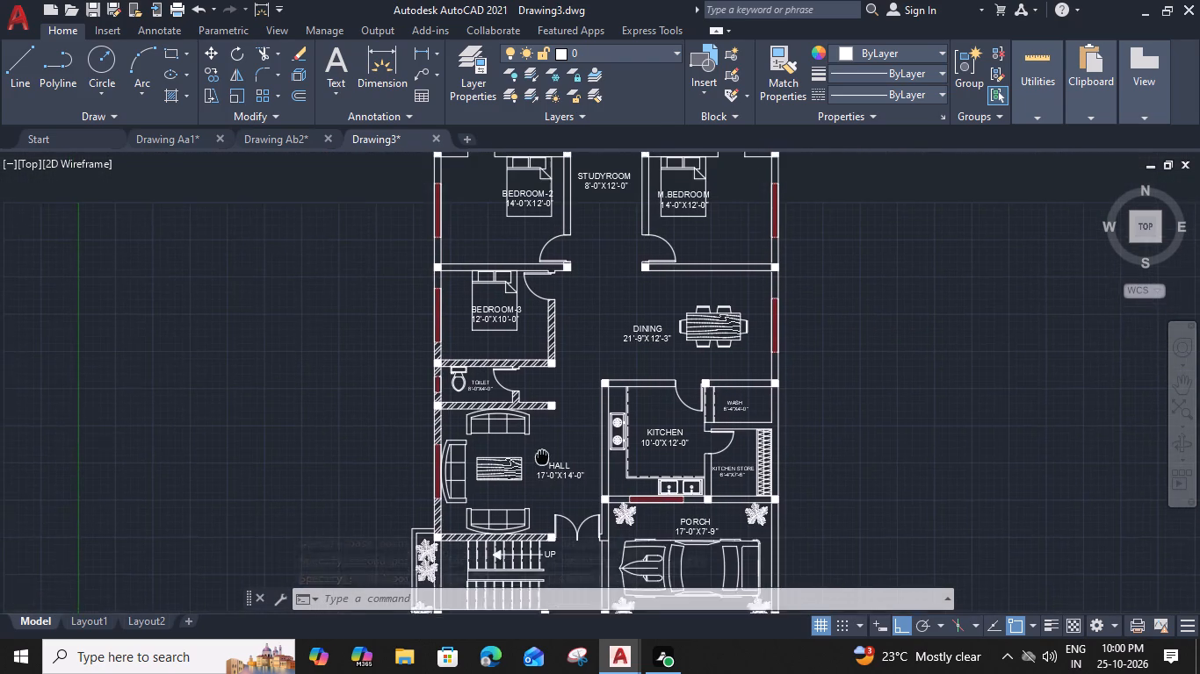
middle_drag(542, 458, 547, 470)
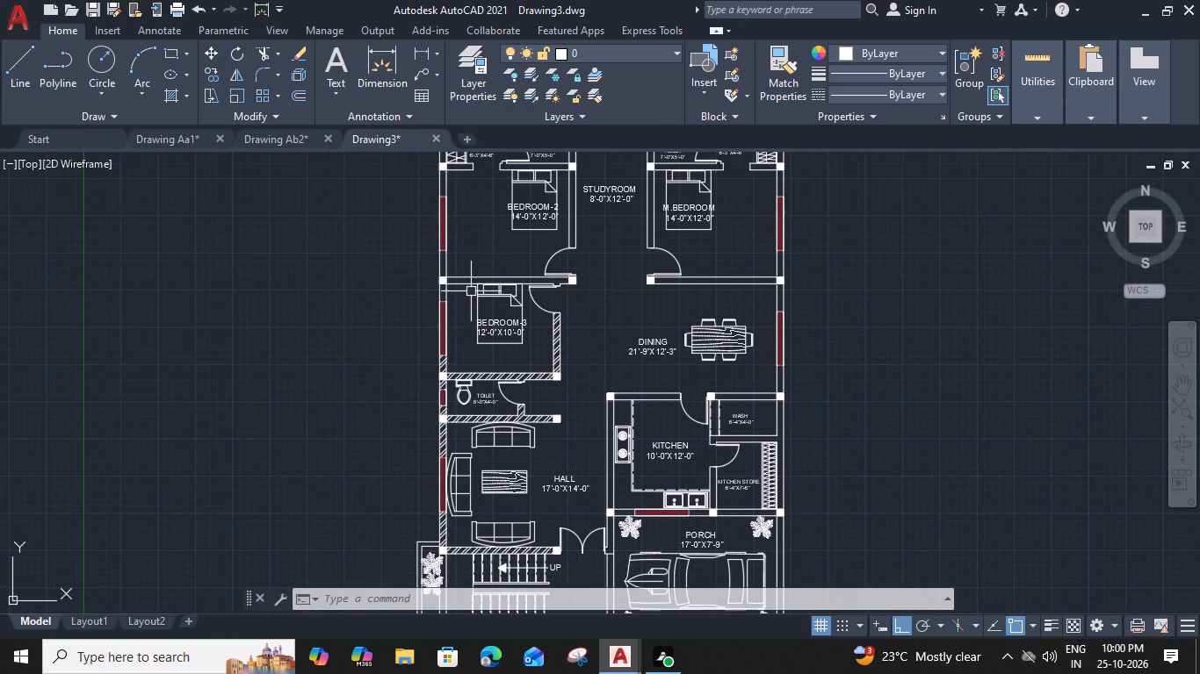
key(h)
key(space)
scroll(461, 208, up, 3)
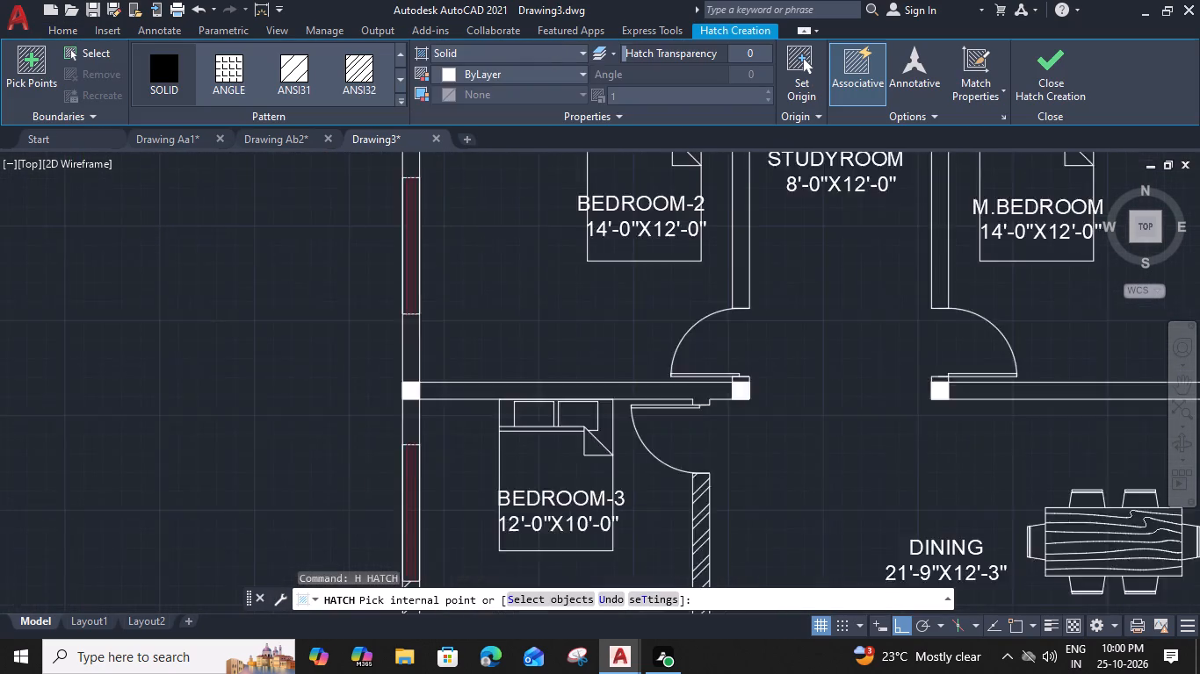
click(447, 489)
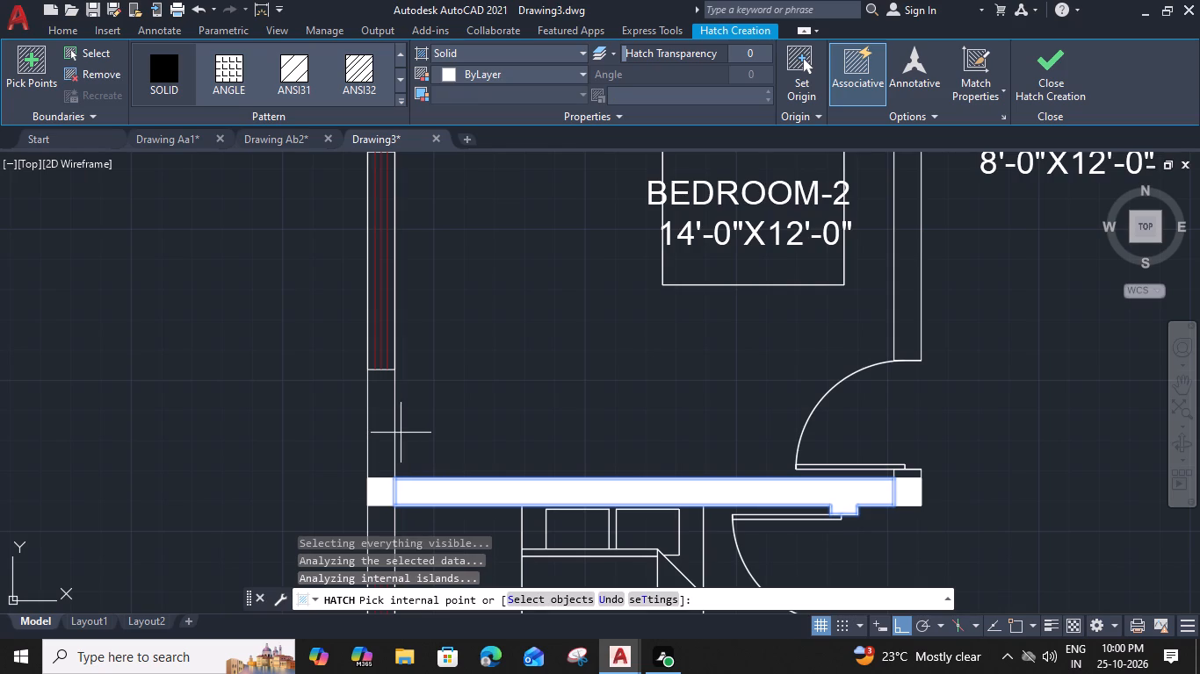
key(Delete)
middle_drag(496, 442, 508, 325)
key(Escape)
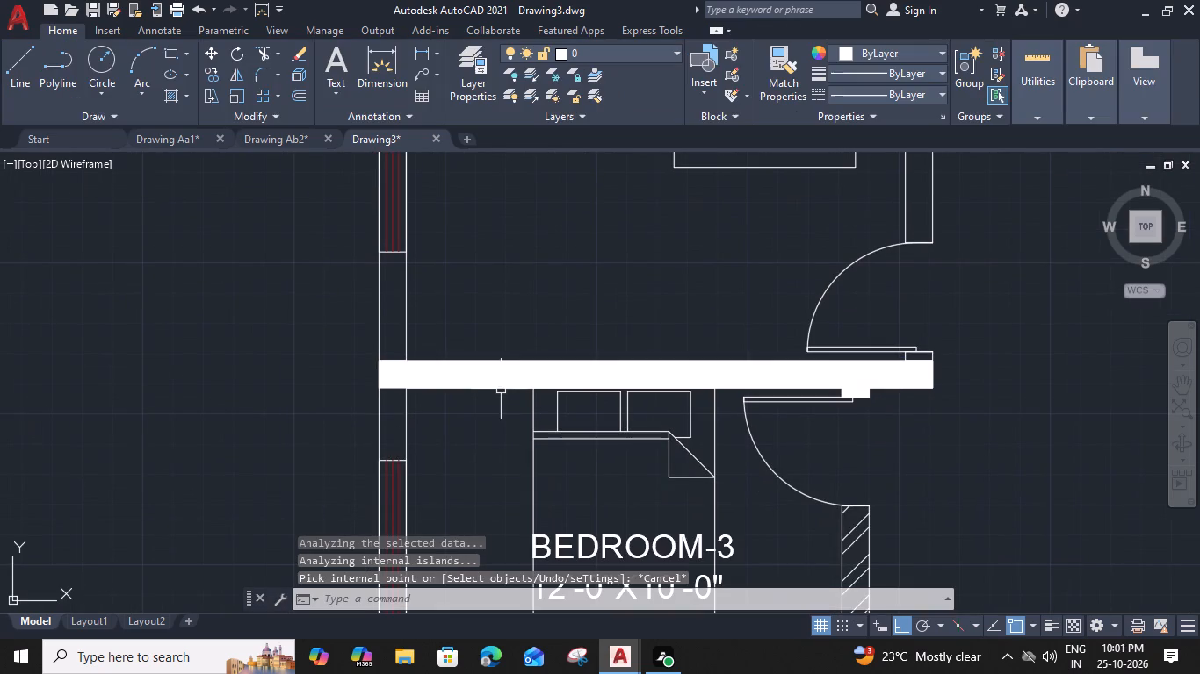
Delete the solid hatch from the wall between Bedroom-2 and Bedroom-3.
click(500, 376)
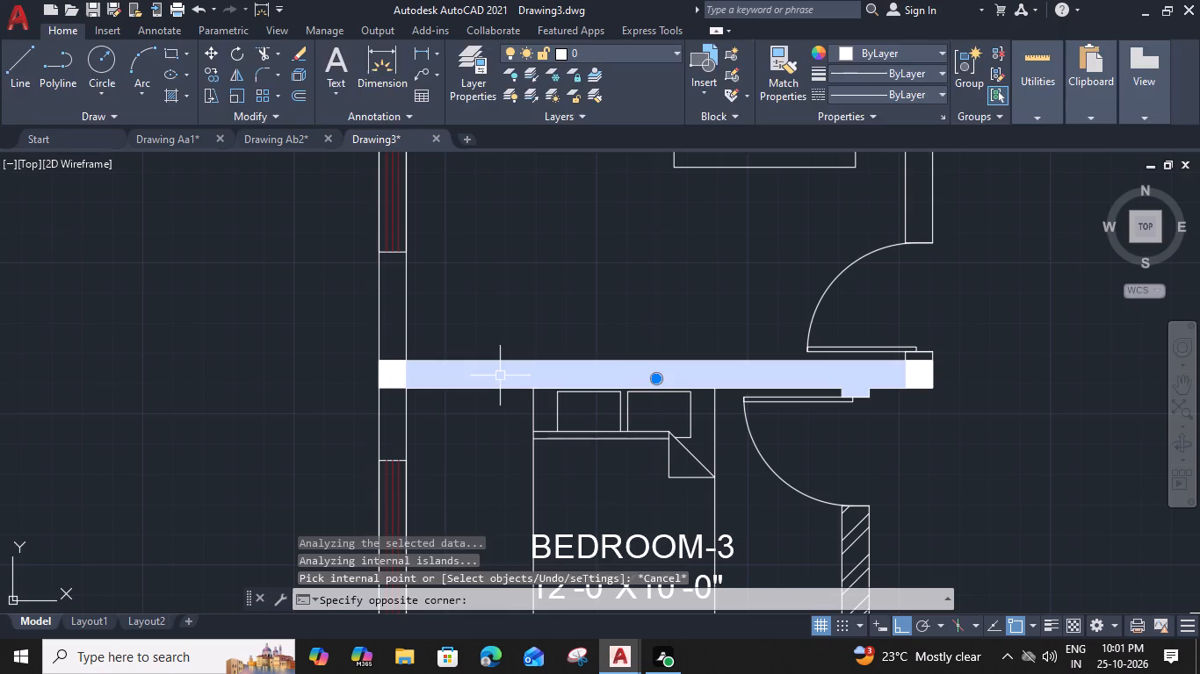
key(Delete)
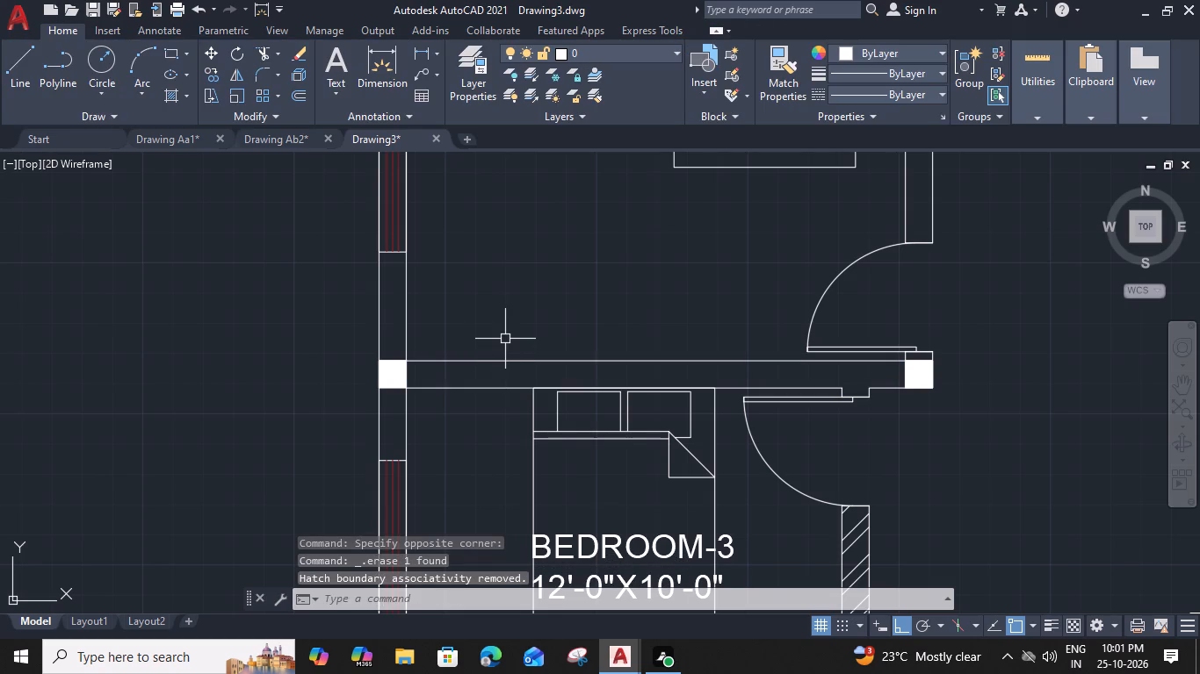
Hatch with ANSI32 the wall between Bedroom-2 and Bedroom-3, its adjoining outer wall segments, the Bedroom-2/studyroom wall and the stub by the door.
text(H)
key(space)
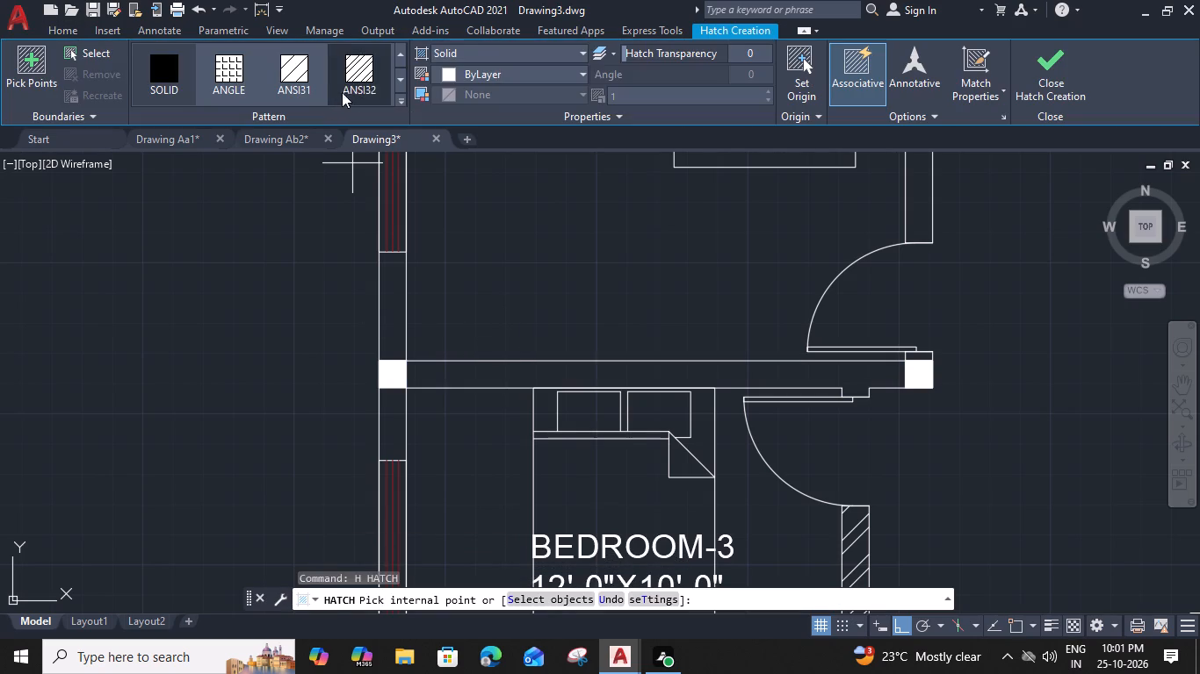
click(348, 86)
click(433, 373)
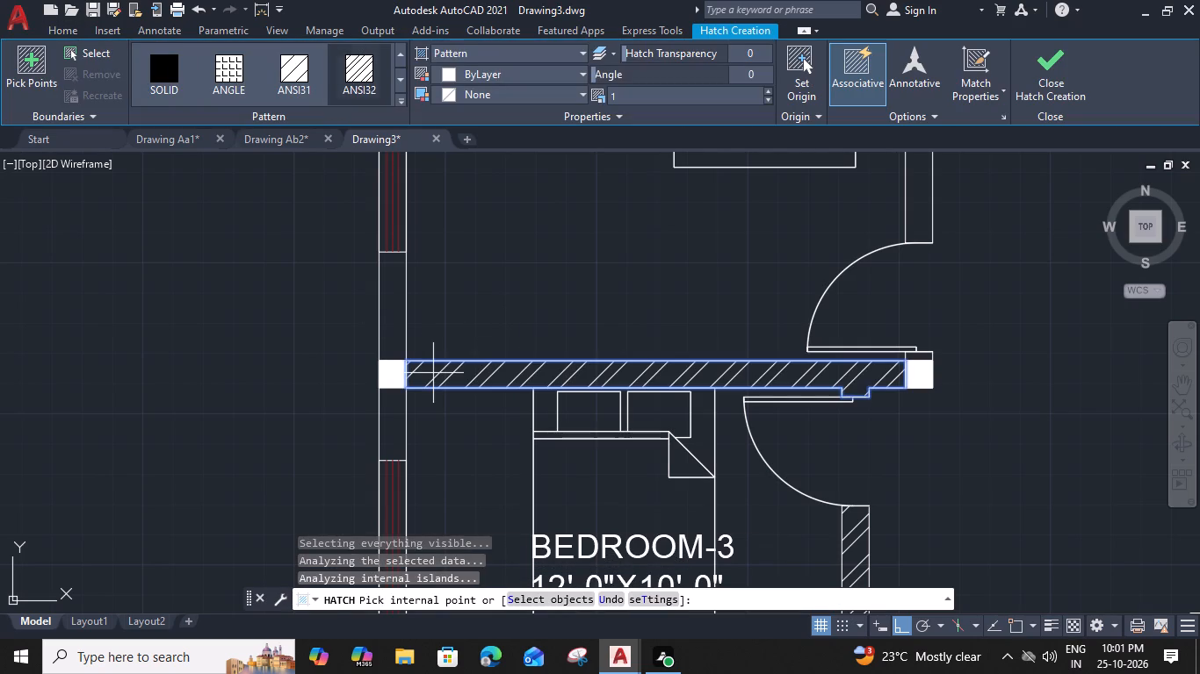
click(392, 433)
click(392, 295)
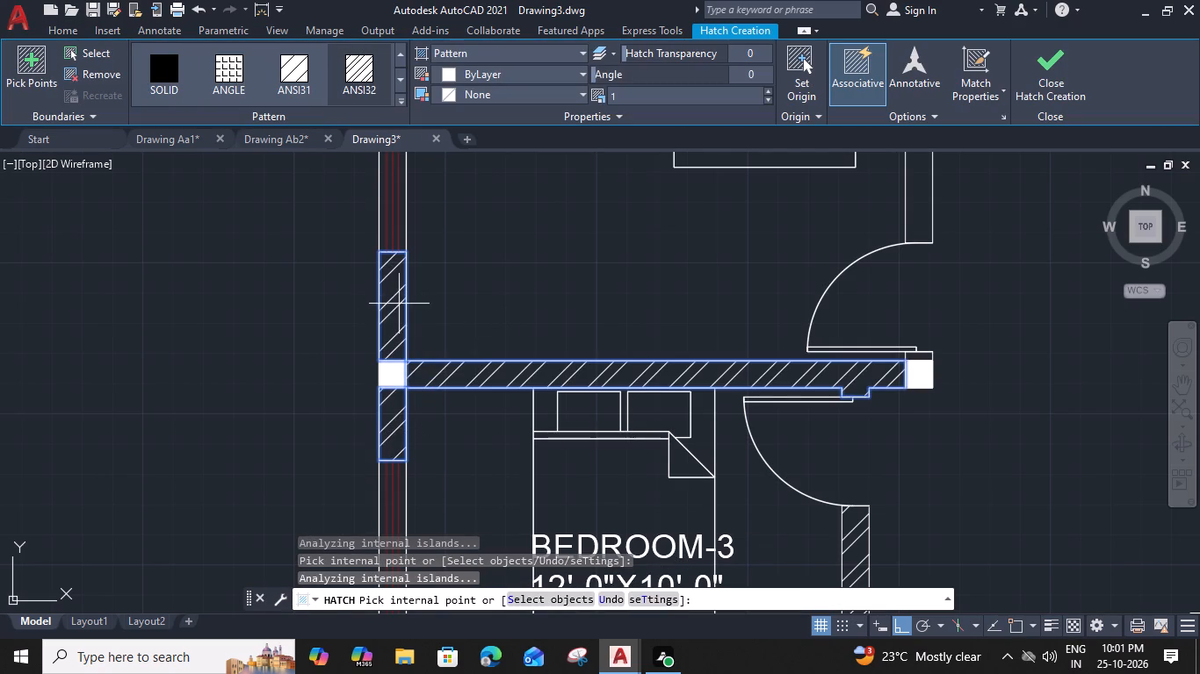
click(914, 206)
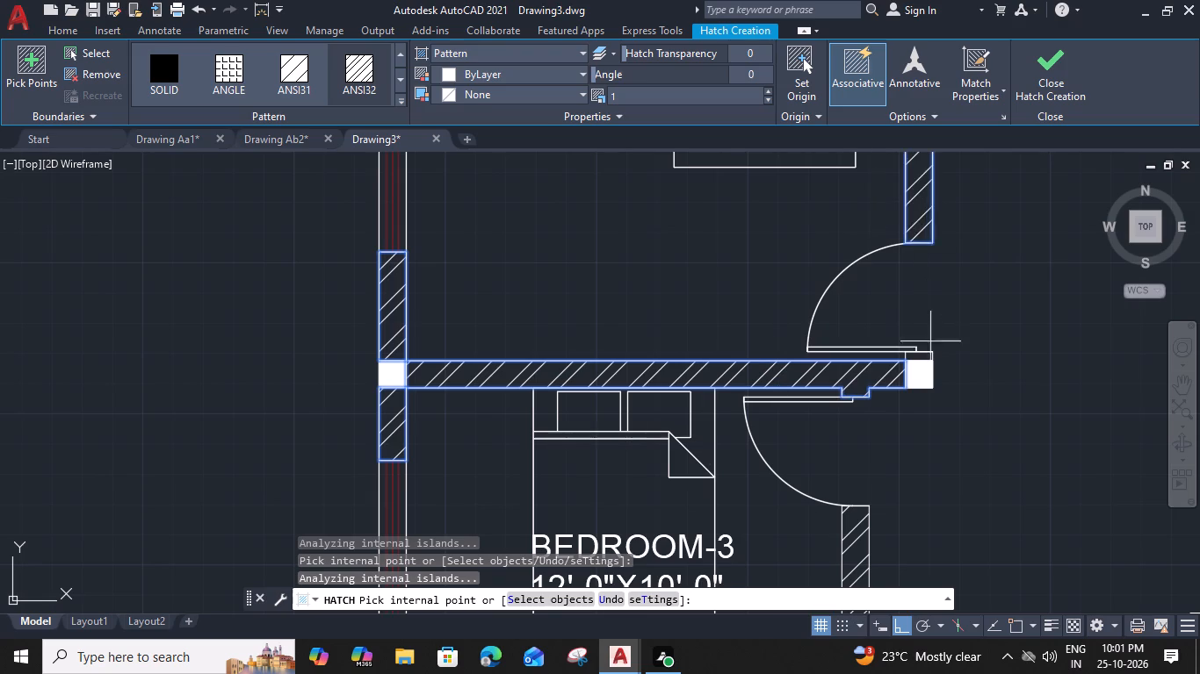
scroll(933, 355, up, 2)
click(915, 357)
scroll(914, 355, down, 3)
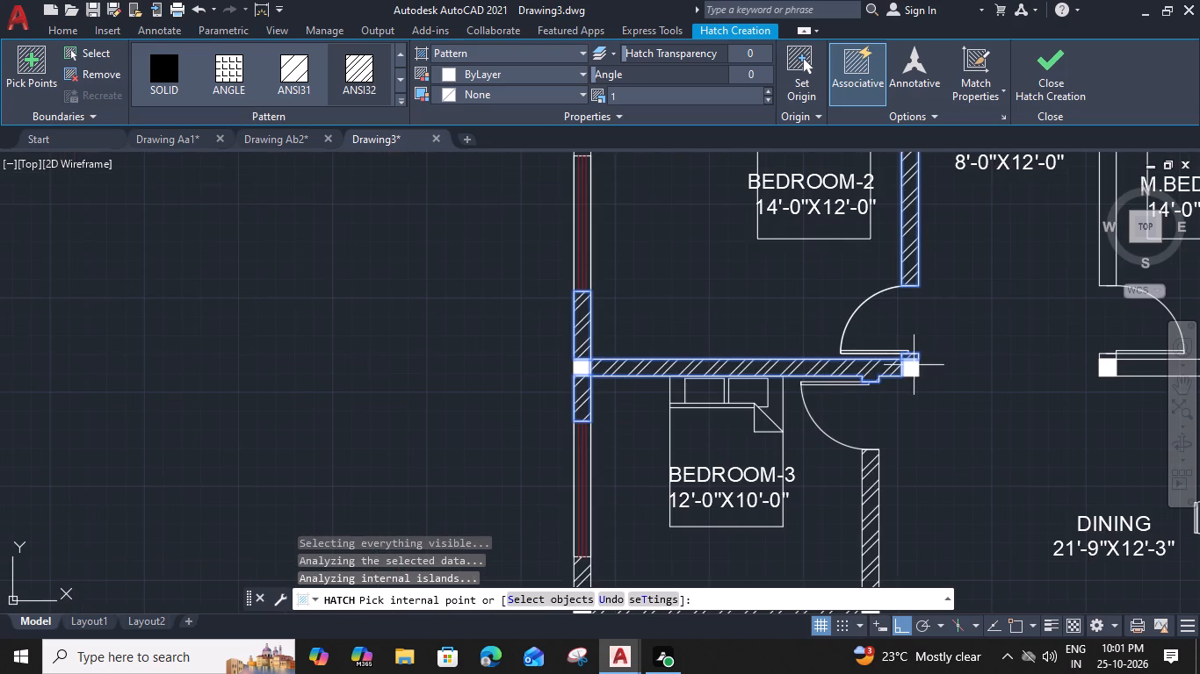
Add to the ANSI32 hatch the outer and studyroom-side walls around Bedroom-2's dressing and toilet, and the wall pieces separating them from the bedroom.
middle_drag(720, 289, 435, 484)
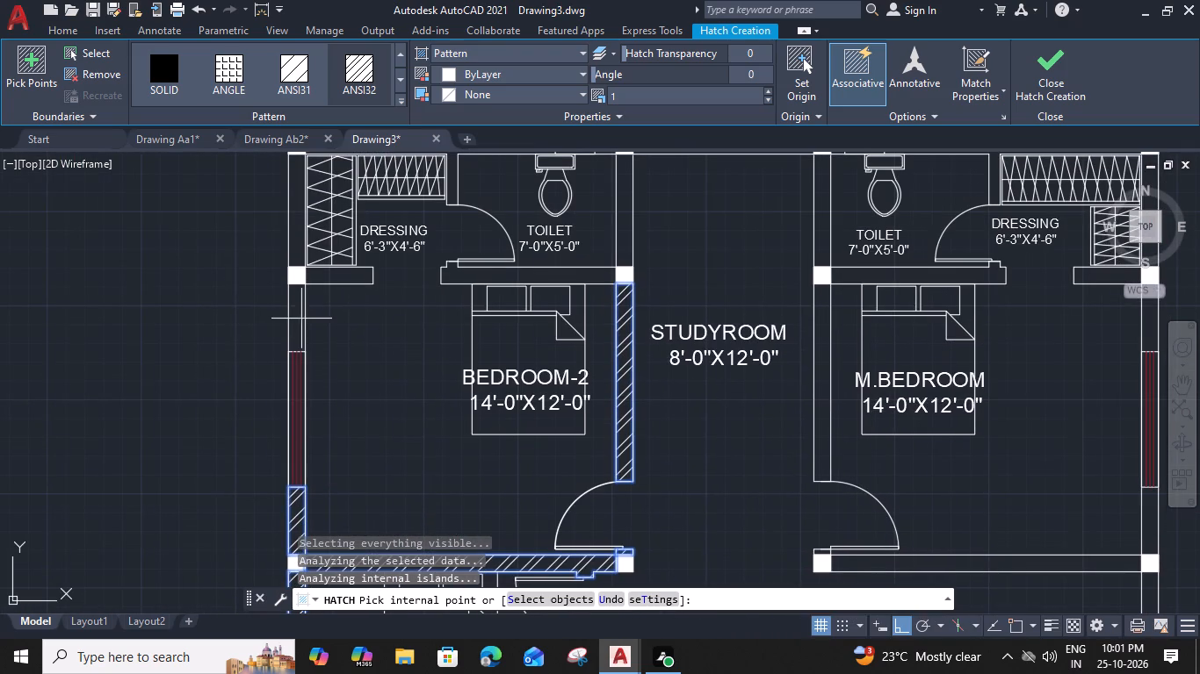
click(297, 317)
click(298, 227)
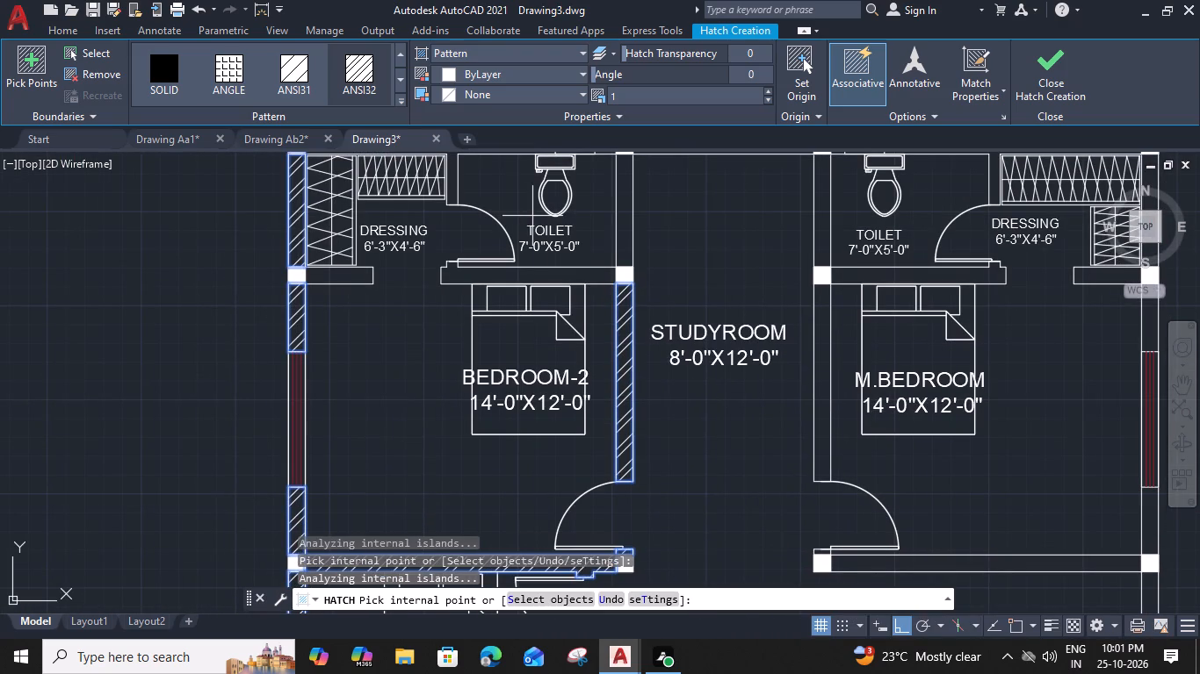
click(621, 231)
click(592, 277)
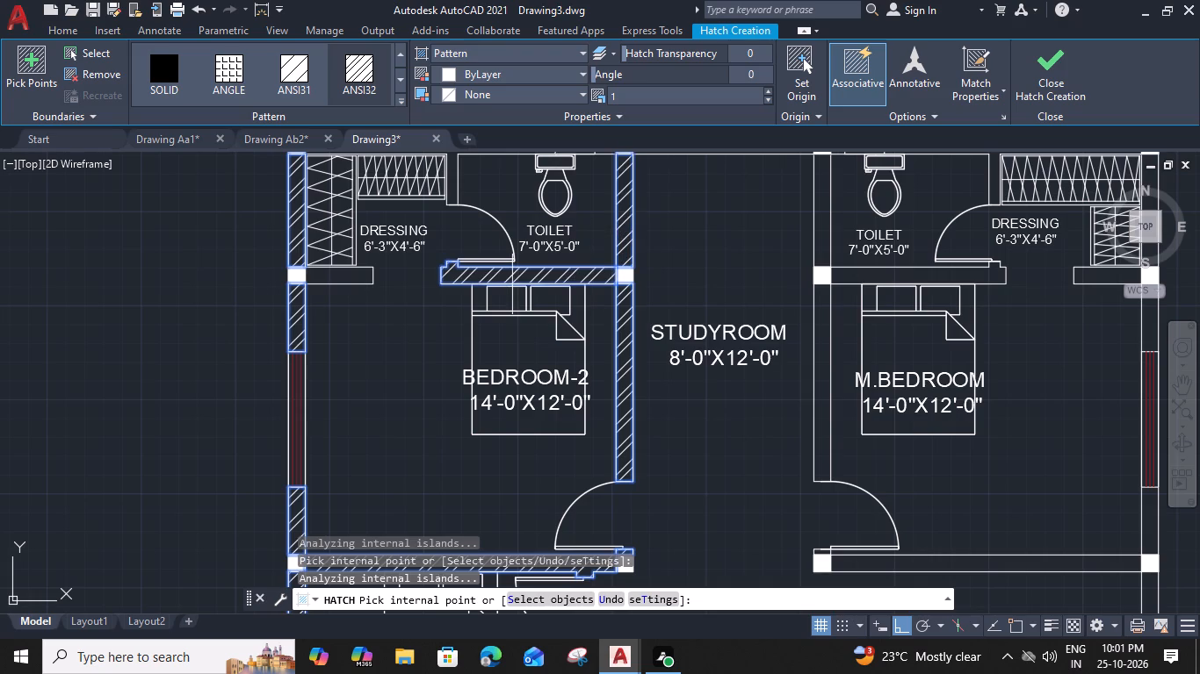
click(344, 279)
Add to the hatch the north outer wall segments along Bedroom-2's dressing and toilet and along the studyroom.
scroll(386, 318, down, 1)
middle_drag(388, 312, 388, 362)
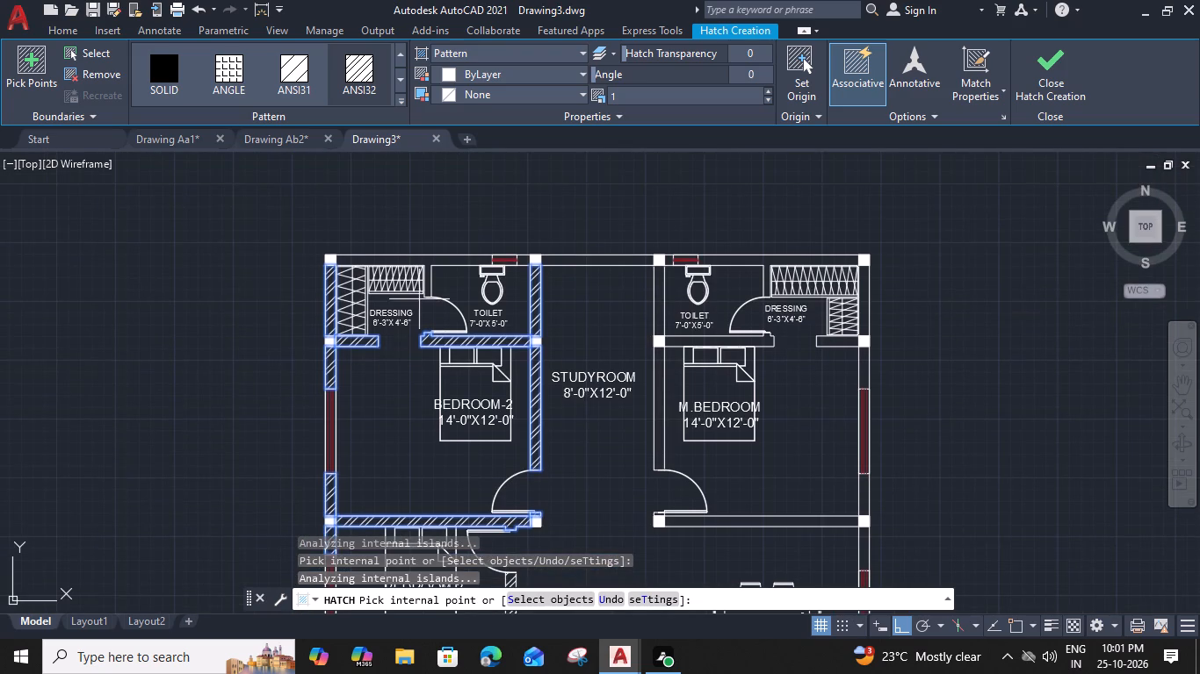
click(451, 259)
scroll(508, 262, up, 2)
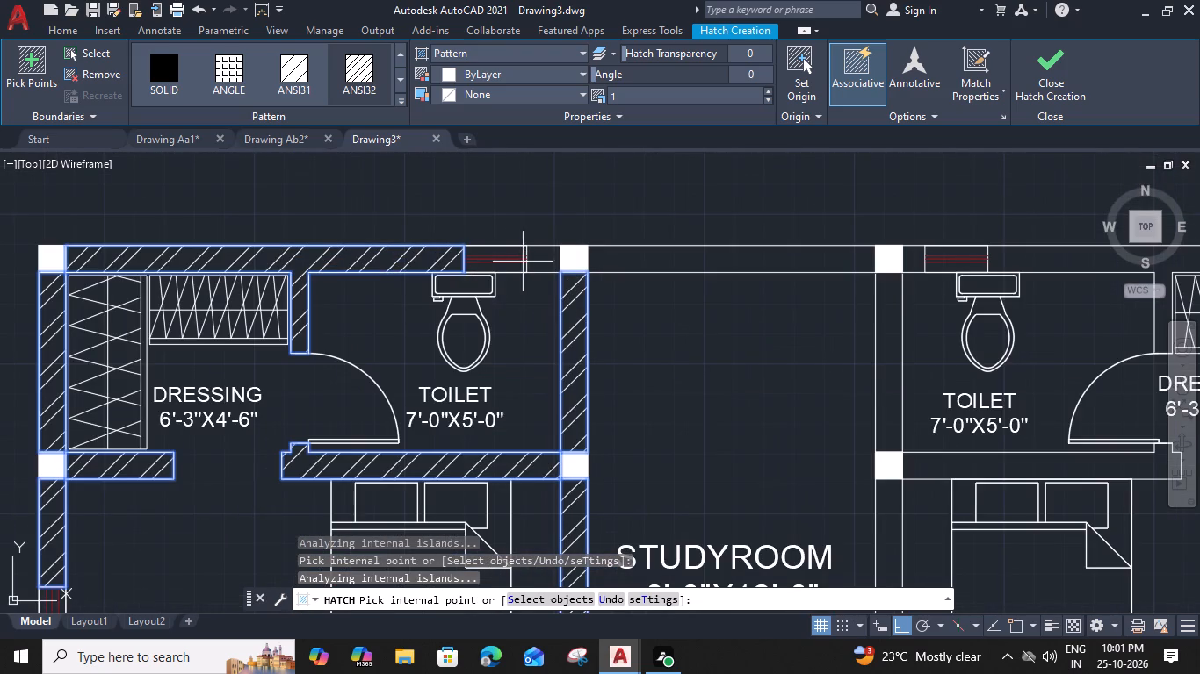
click(537, 262)
click(676, 262)
Add to the hatch the walls around the M.Bedroom's toilet and dressing, plus the outer wall segment down to the bedroom window.
middle_drag(808, 300, 804, 297)
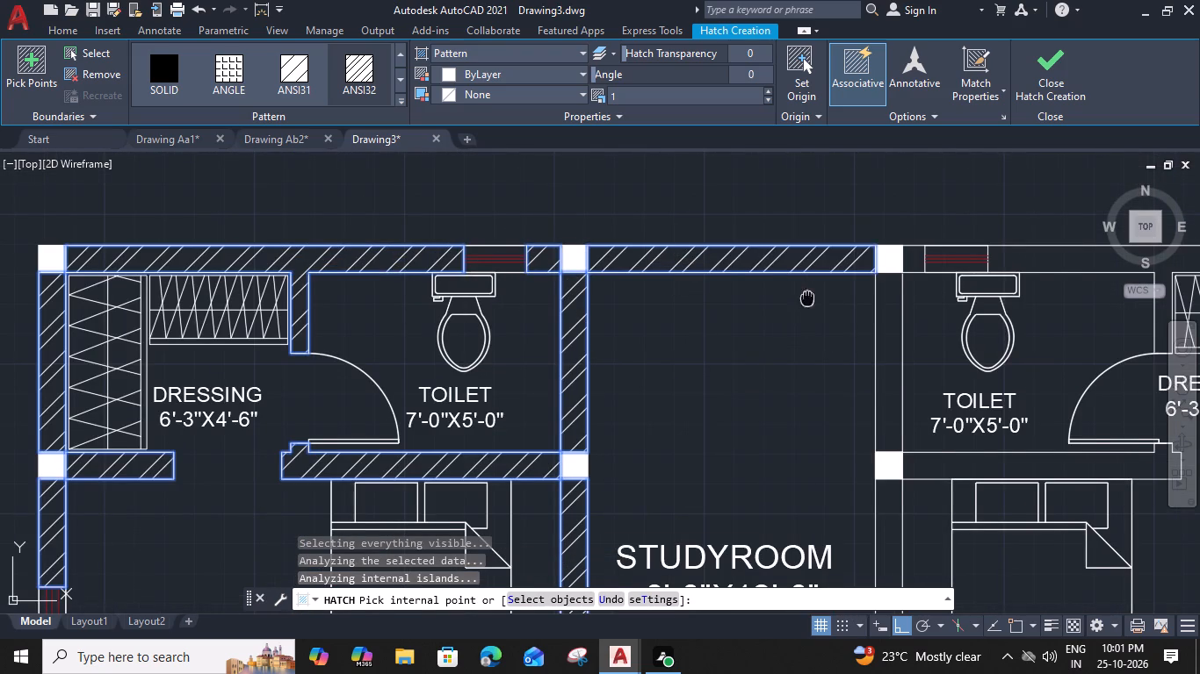
middle_drag(804, 297, 585, 291)
click(671, 306)
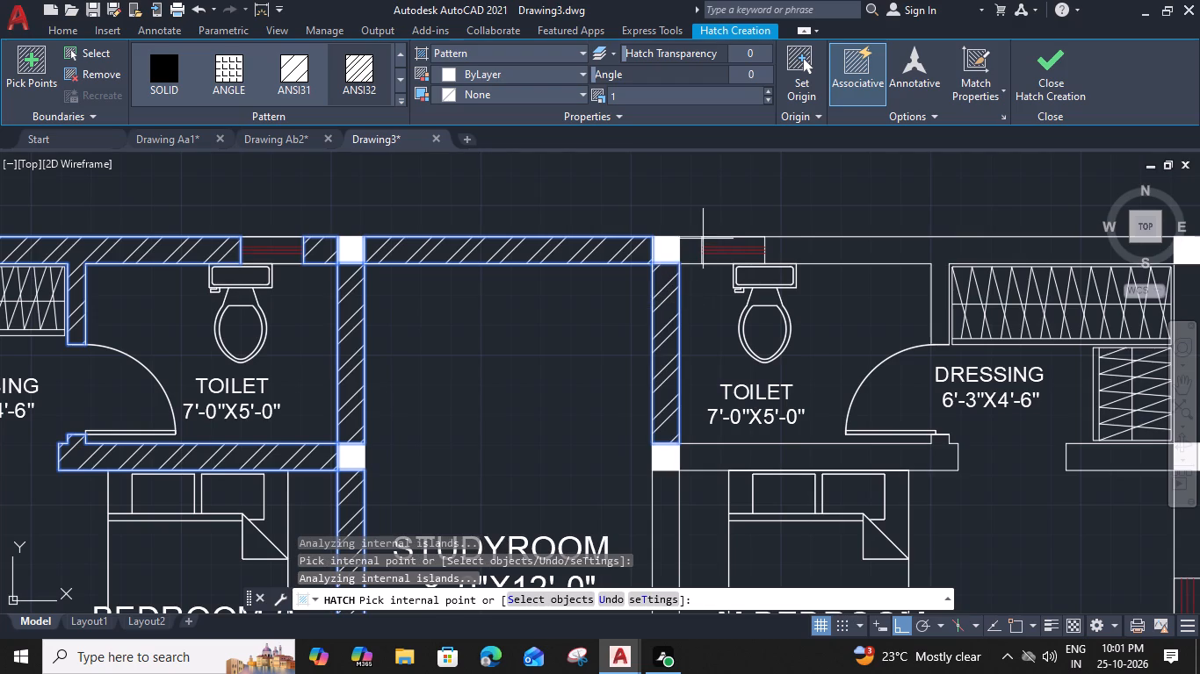
click(696, 248)
click(914, 244)
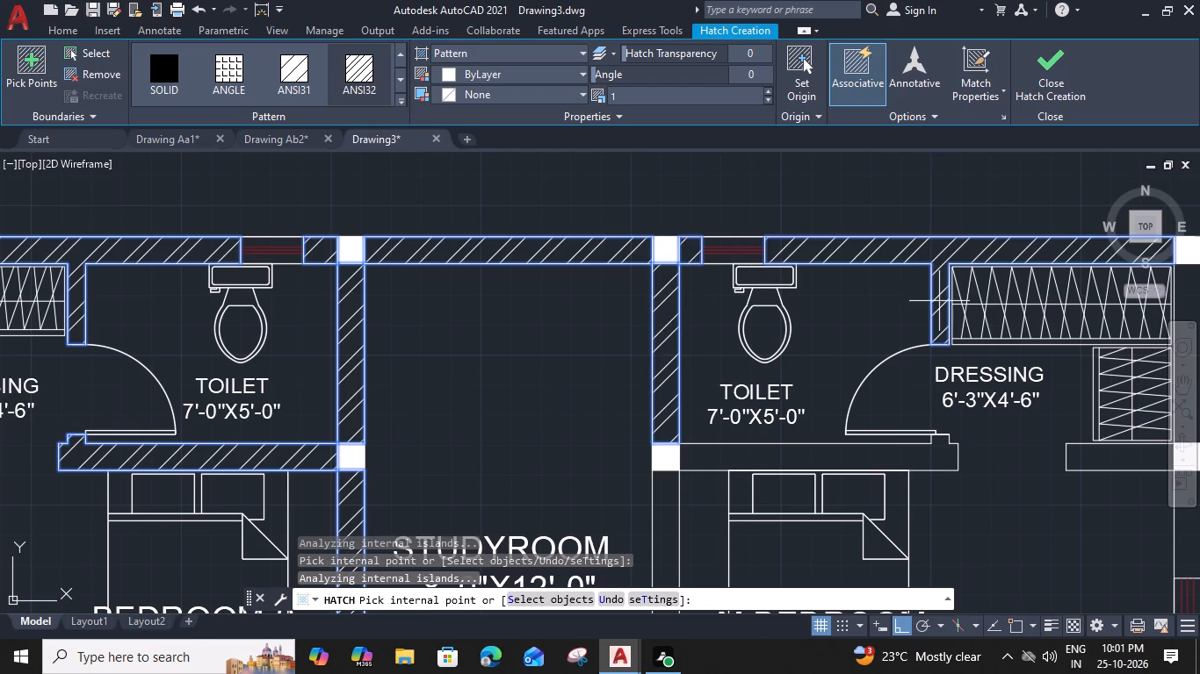
middle_drag(932, 350, 527, 282)
click(500, 383)
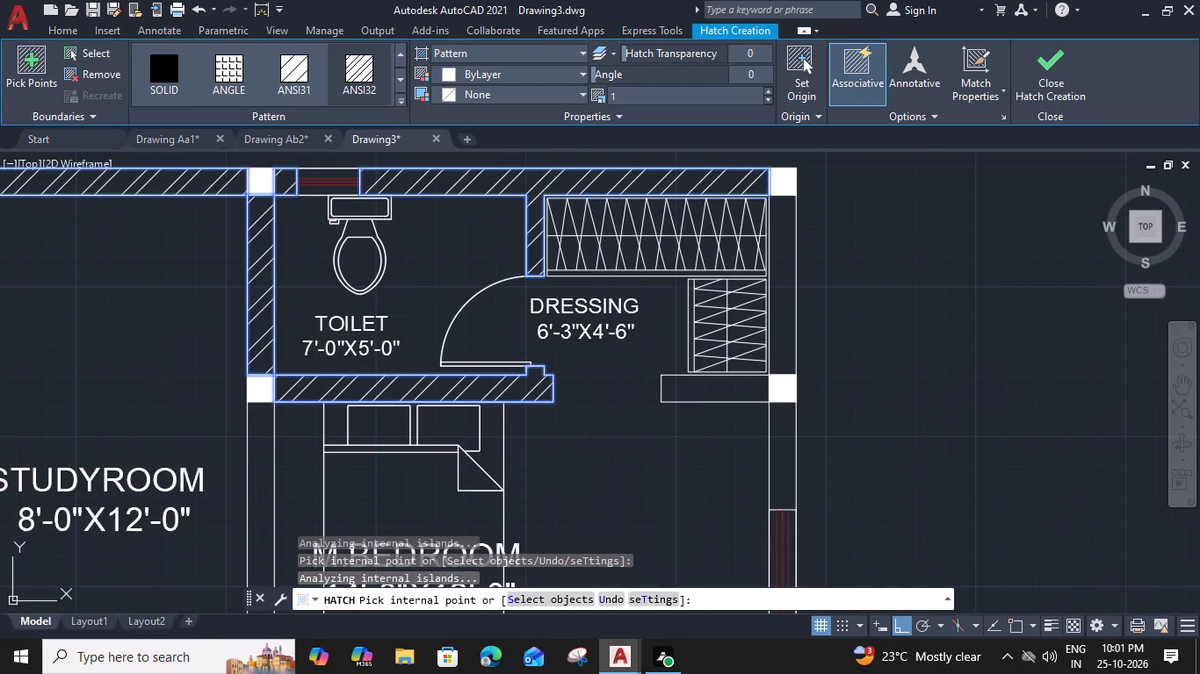
click(783, 341)
click(761, 384)
click(784, 433)
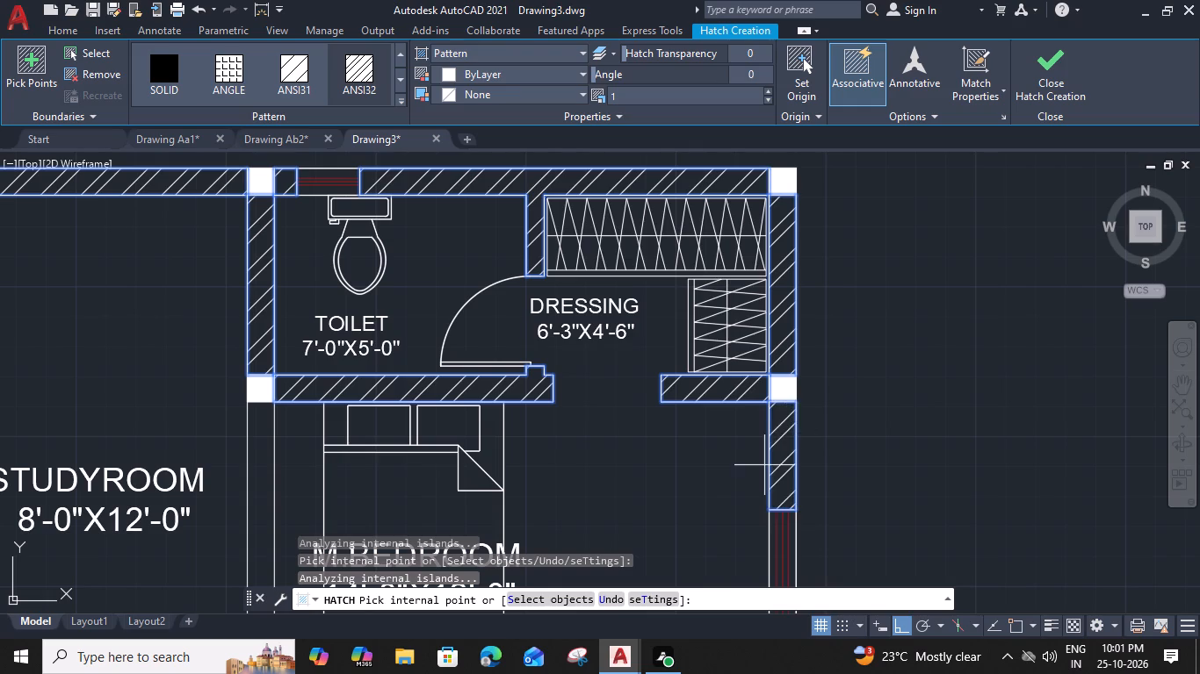
Add to the hatch the M.Bedroom/studyroom wall, the outer wall below the bedroom window and the M.Bedroom/dining wall.
middle_drag(730, 504, 743, 171)
click(269, 300)
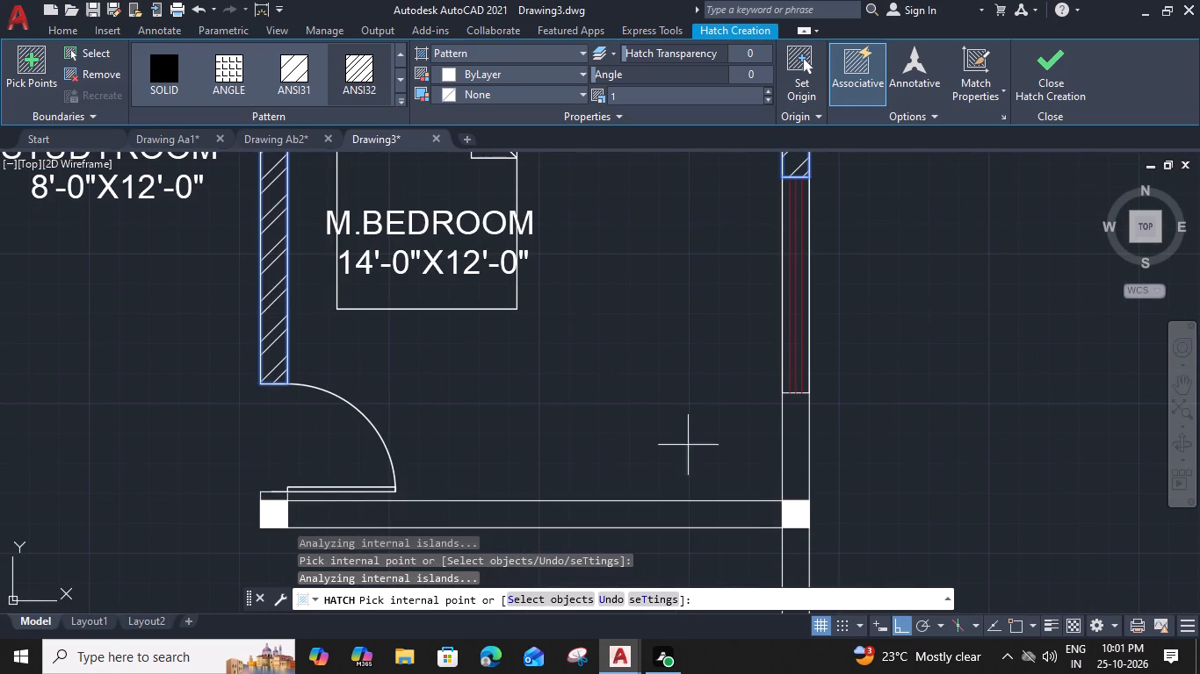
click(795, 452)
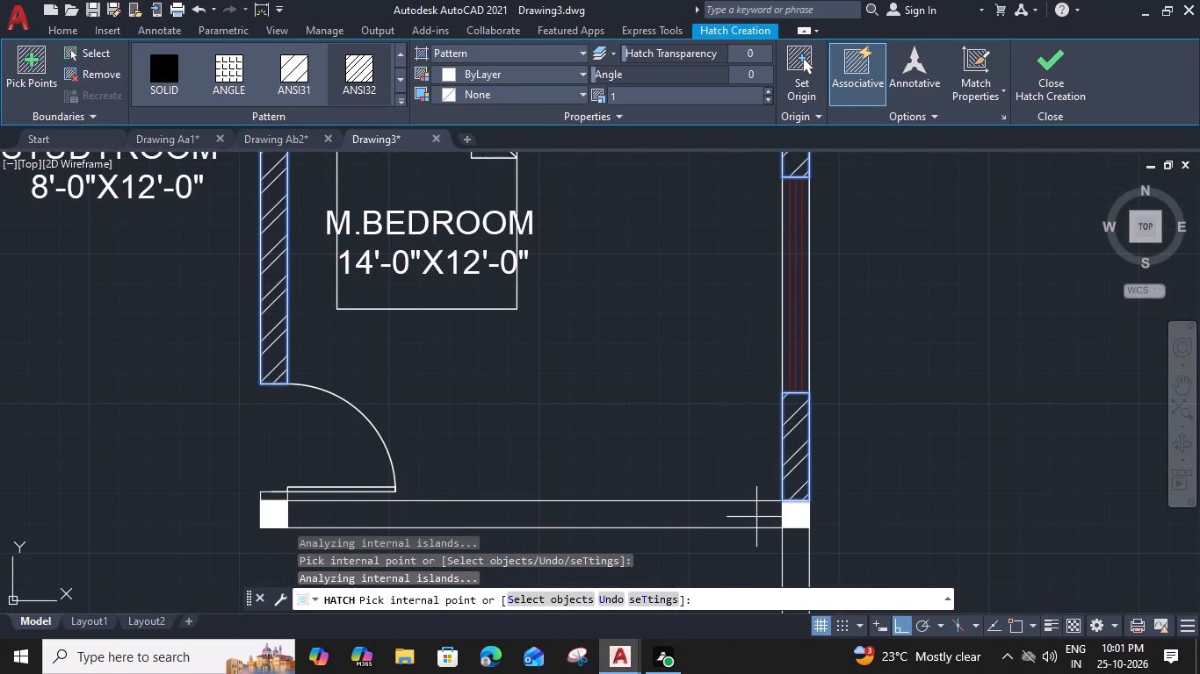
click(756, 517)
Add to the hatch the dining outer wall on both sides of its window and the walls separating dining from the wash and kitchen.
middle_drag(756, 517, 724, 161)
click(770, 236)
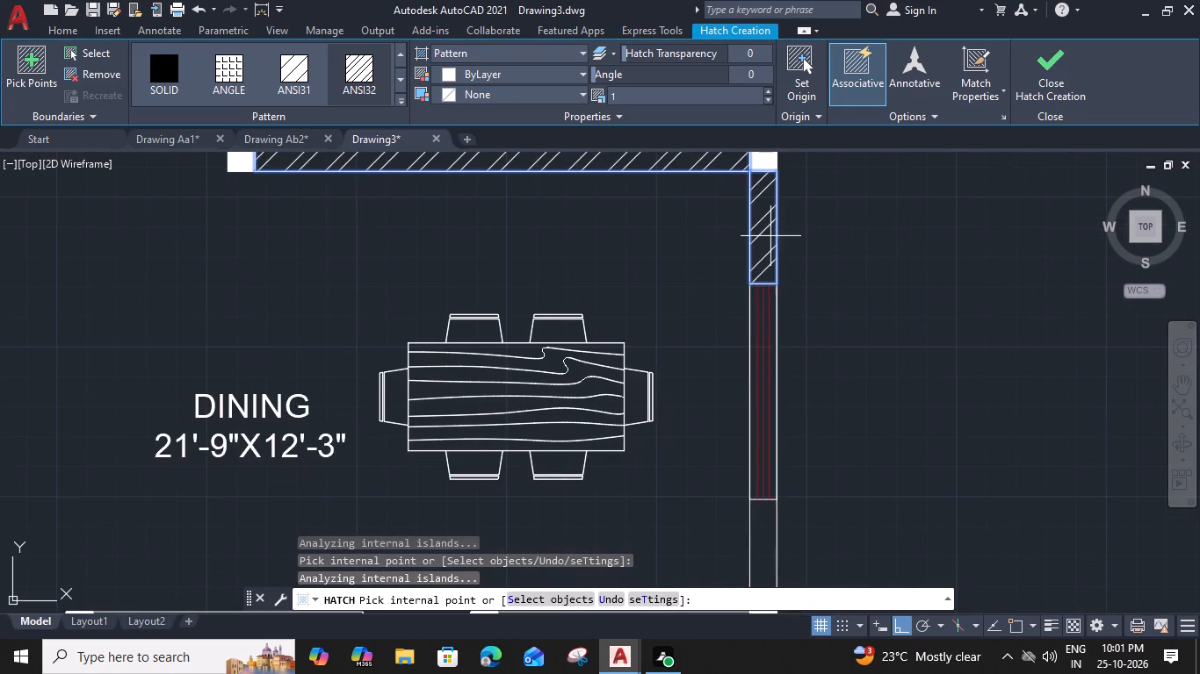
middle_drag(731, 409, 705, 194)
click(741, 375)
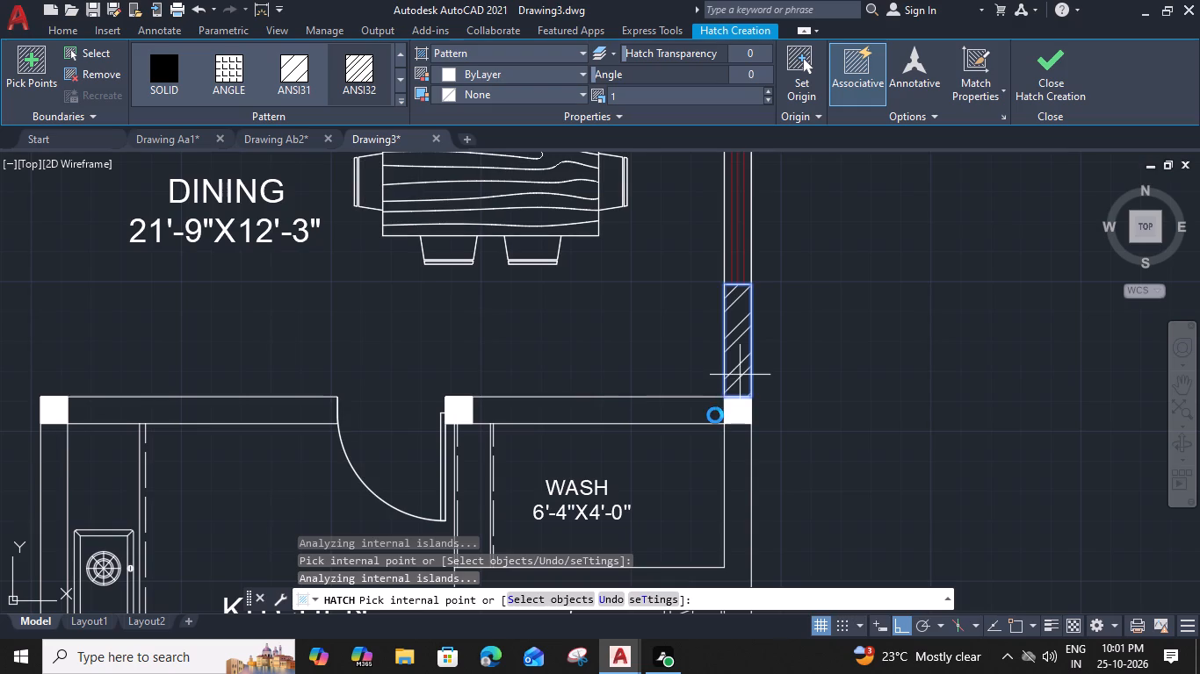
click(711, 412)
click(322, 405)
Add to the hatch the kitchen's hall and porch walls, the kitchen/store wall, the wash and store outer wall, and the store/porch wall.
middle_drag(302, 450, 396, 255)
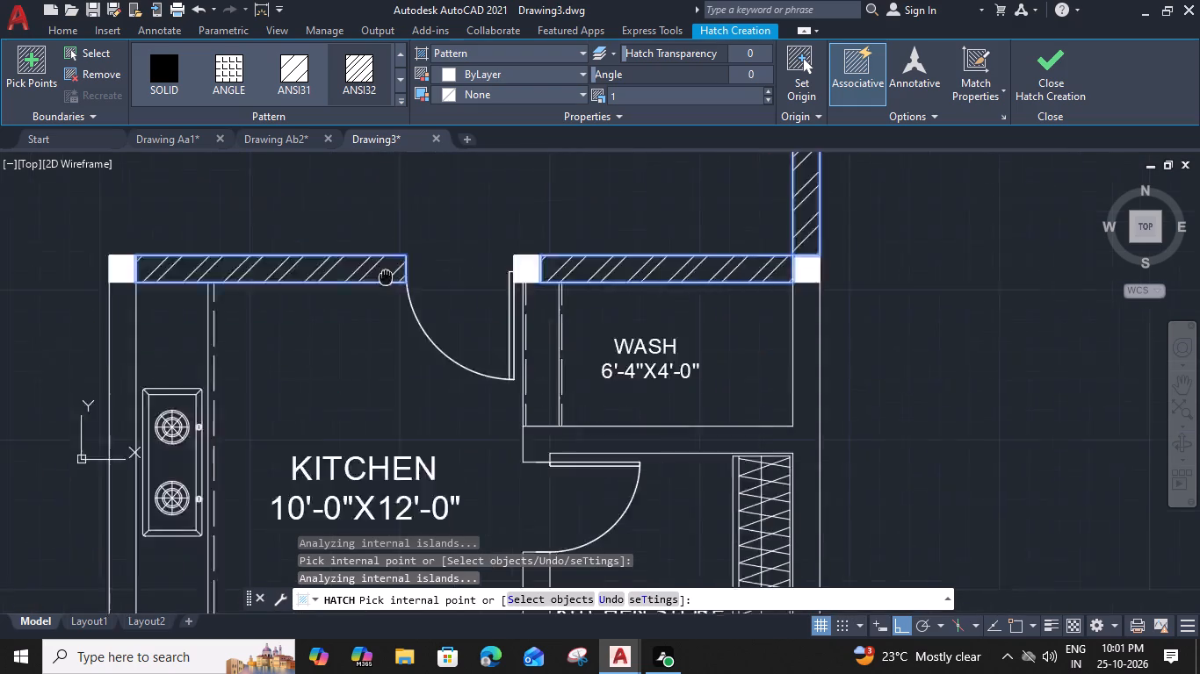
middle_drag(396, 255, 406, 238)
scroll(404, 259, down, 1)
click(252, 400)
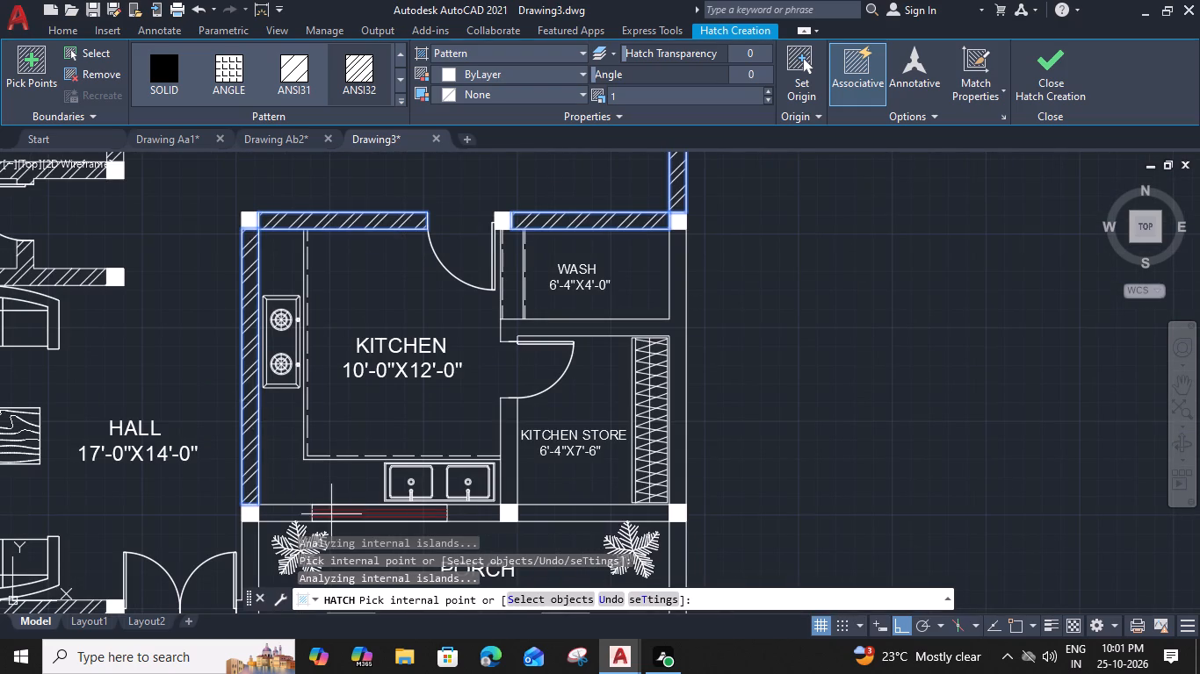
click(290, 519)
click(473, 514)
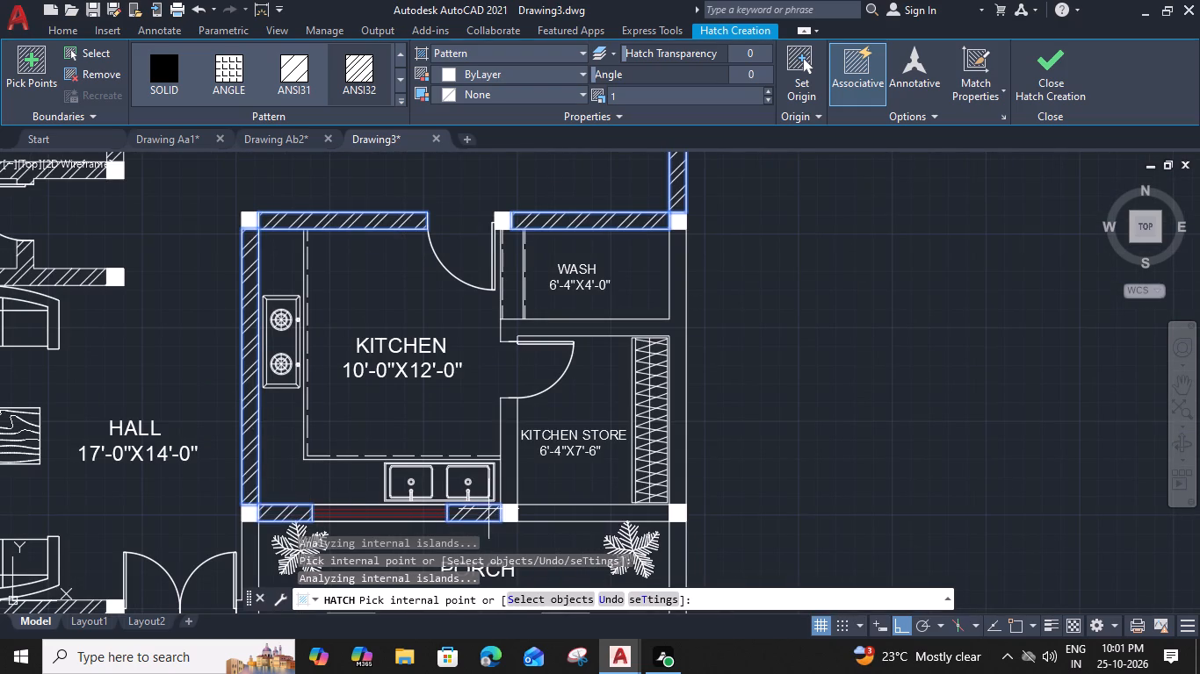
click(511, 466)
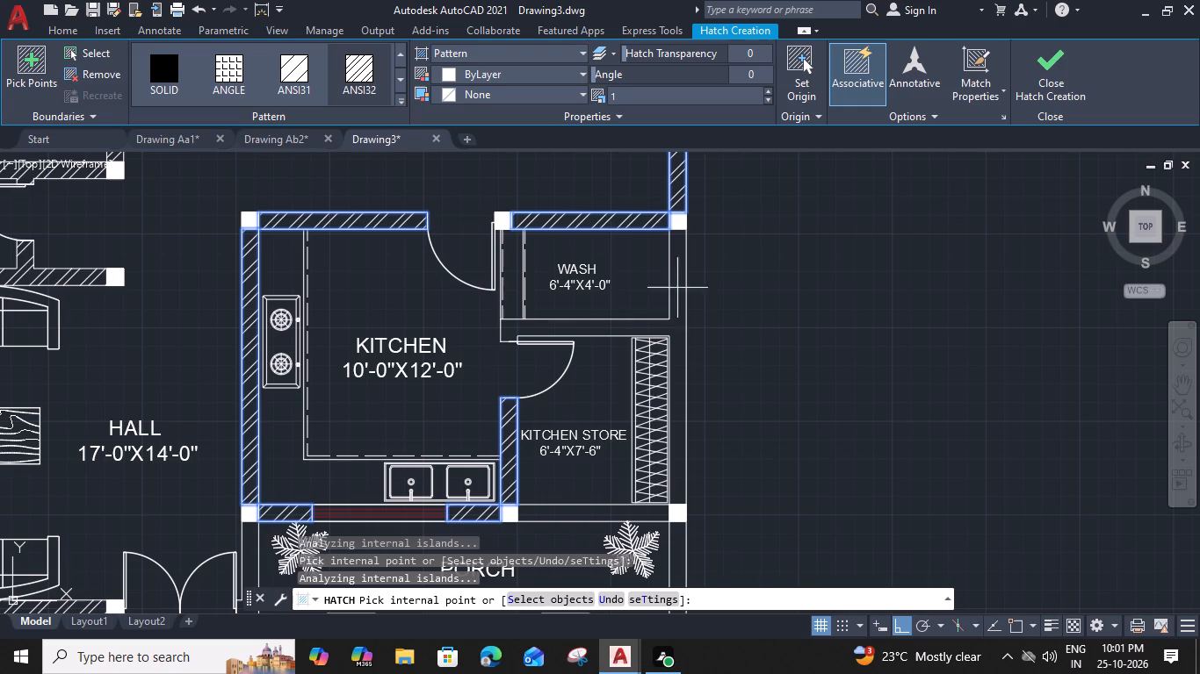
click(679, 305)
click(615, 509)
Add to the hatch the short wall beside the hall's double door, the staircase's two outer walls and the passage/porch wall, finishing the hatch.
middle_drag(546, 489, 570, 368)
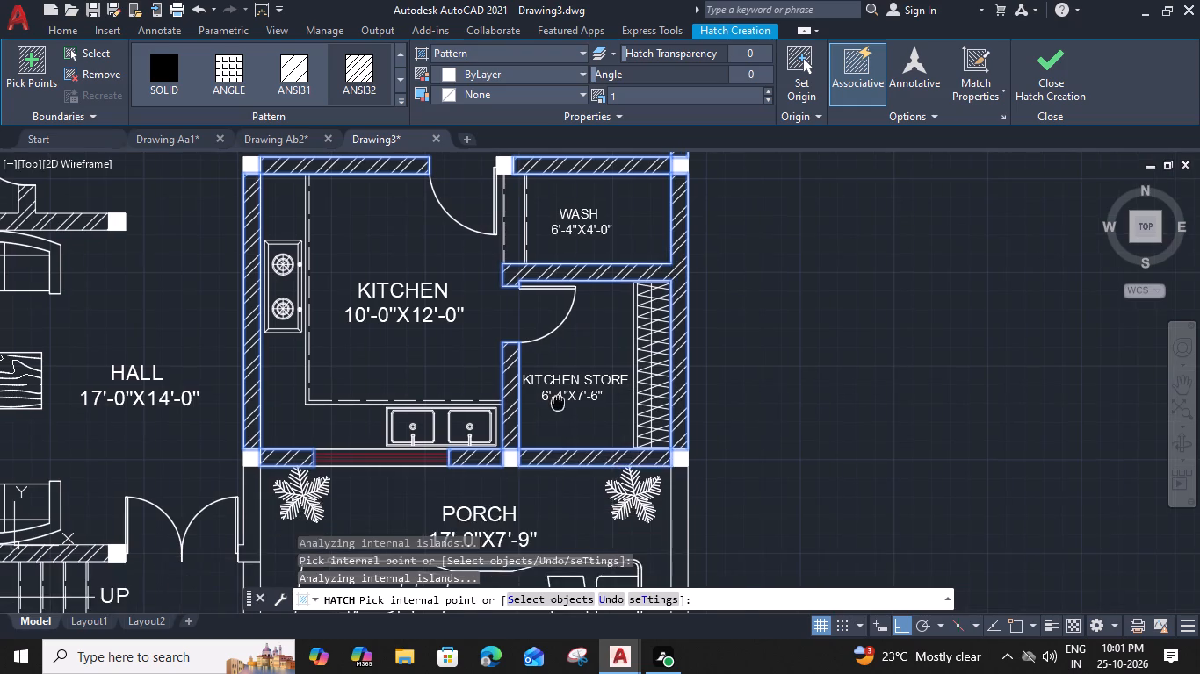
middle_drag(570, 368, 623, 226)
scroll(662, 390, down, 1)
scroll(463, 348, up, 1)
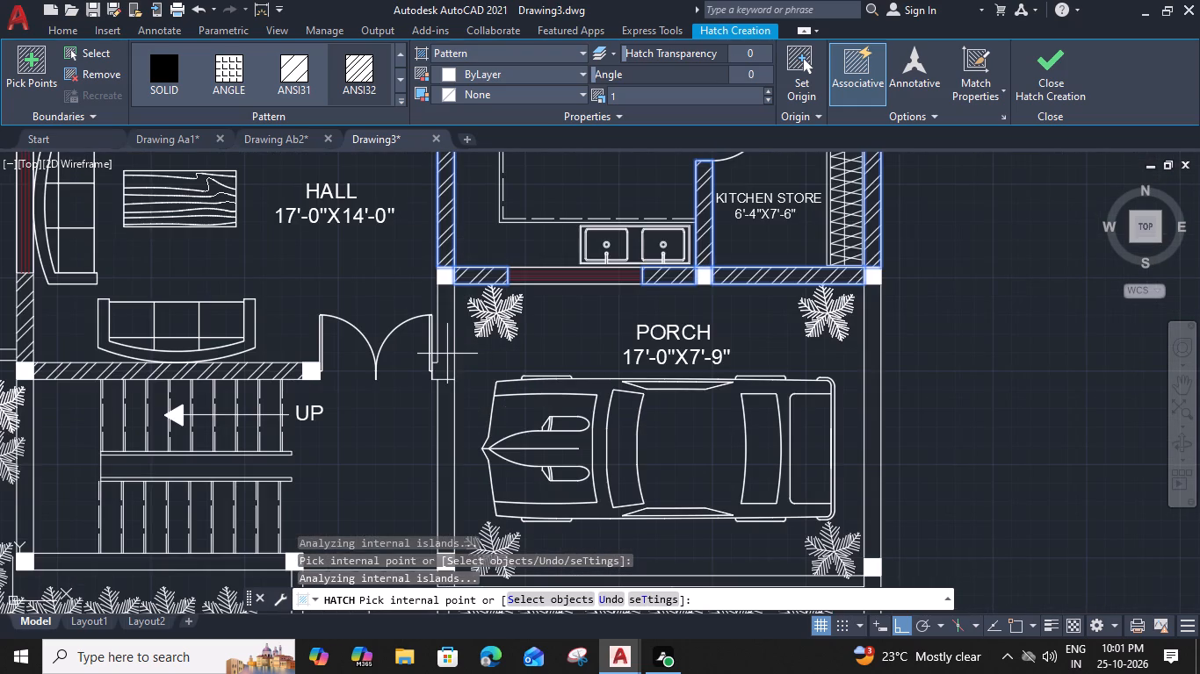
click(445, 354)
scroll(469, 355, down, 2)
middle_drag(507, 431, 561, 366)
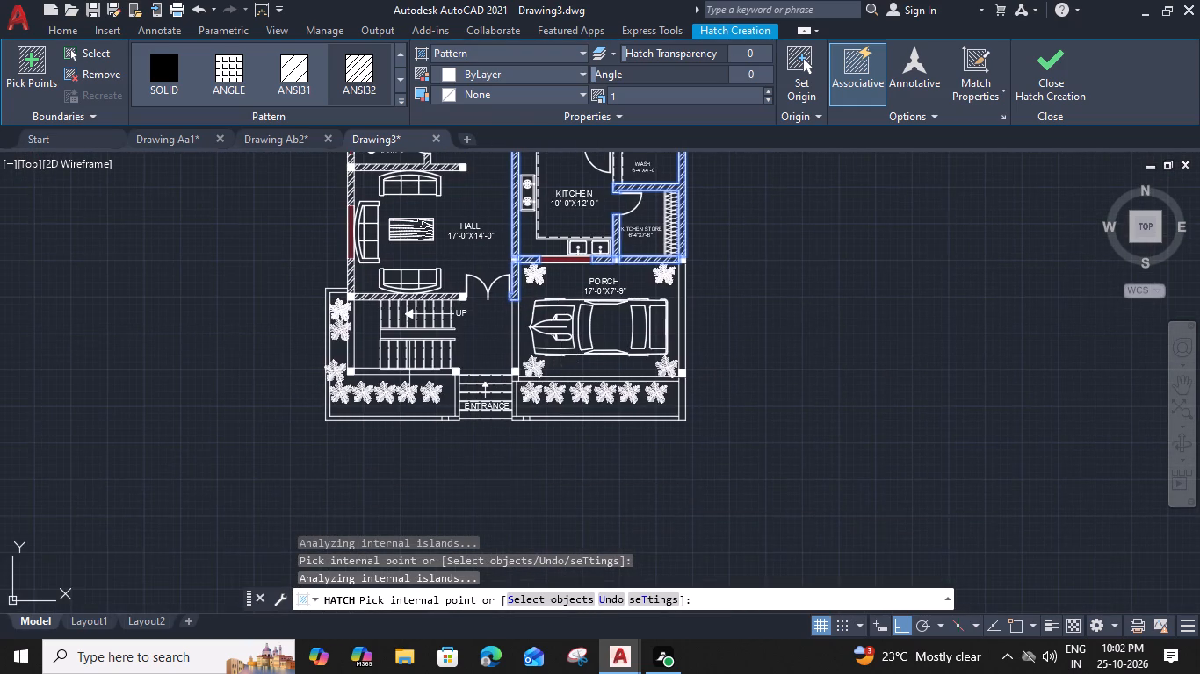
scroll(405, 369, up, 1)
click(360, 373)
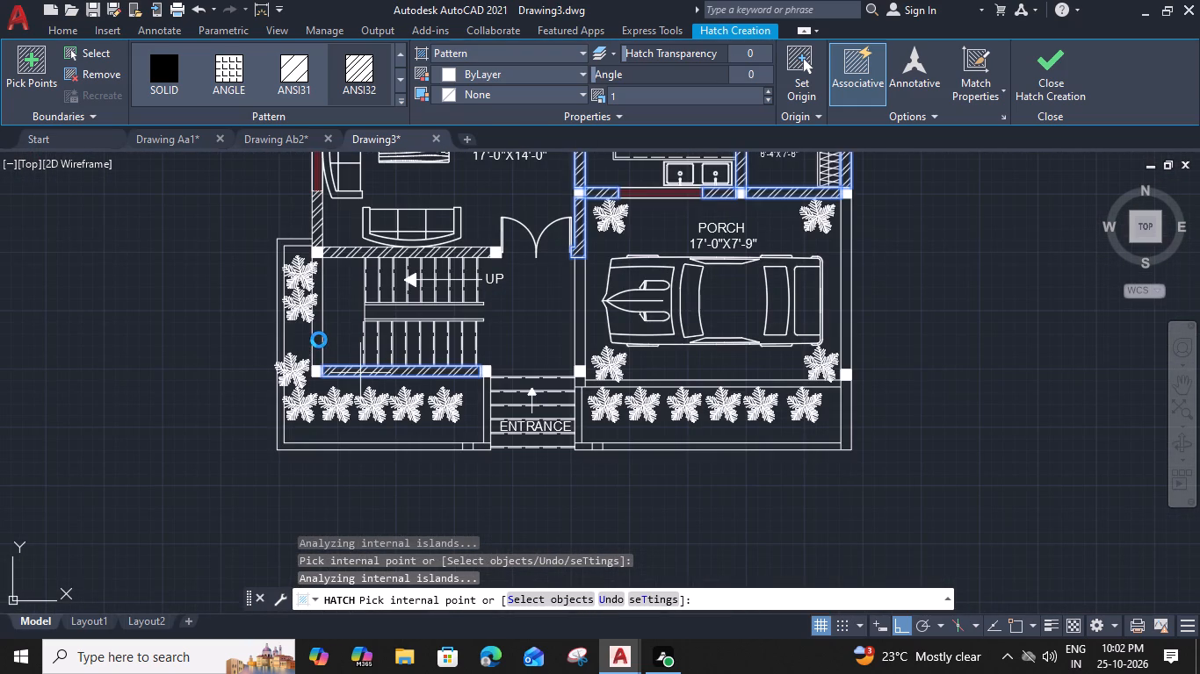
click(318, 332)
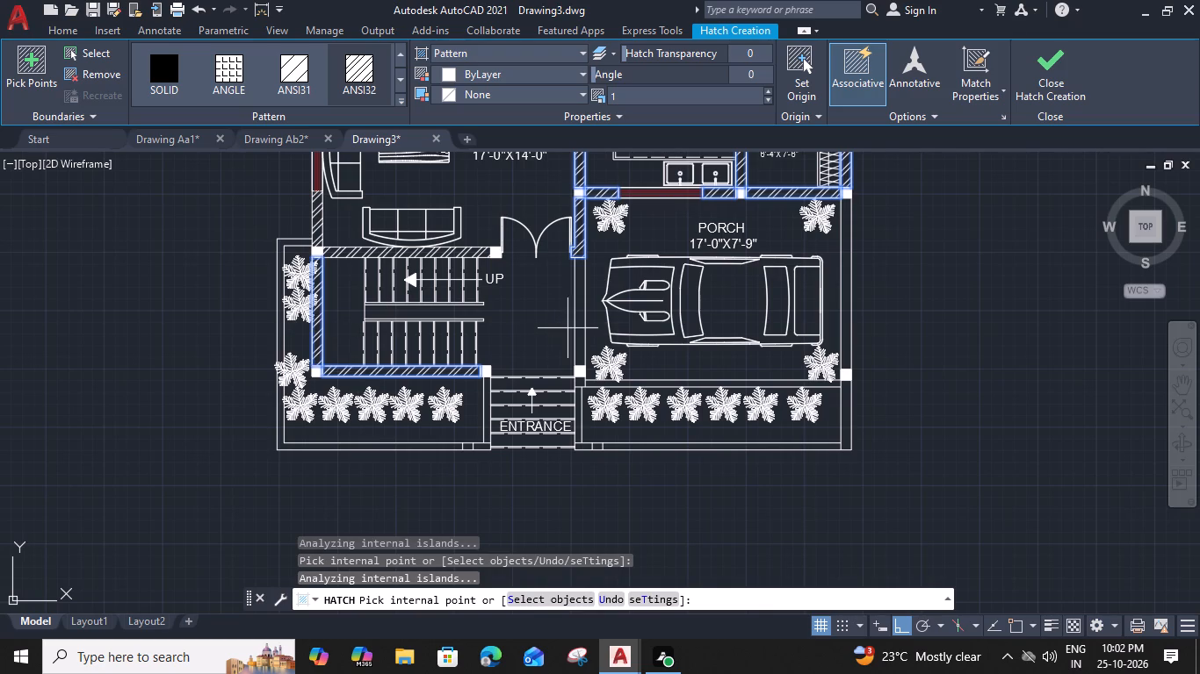
click(578, 330)
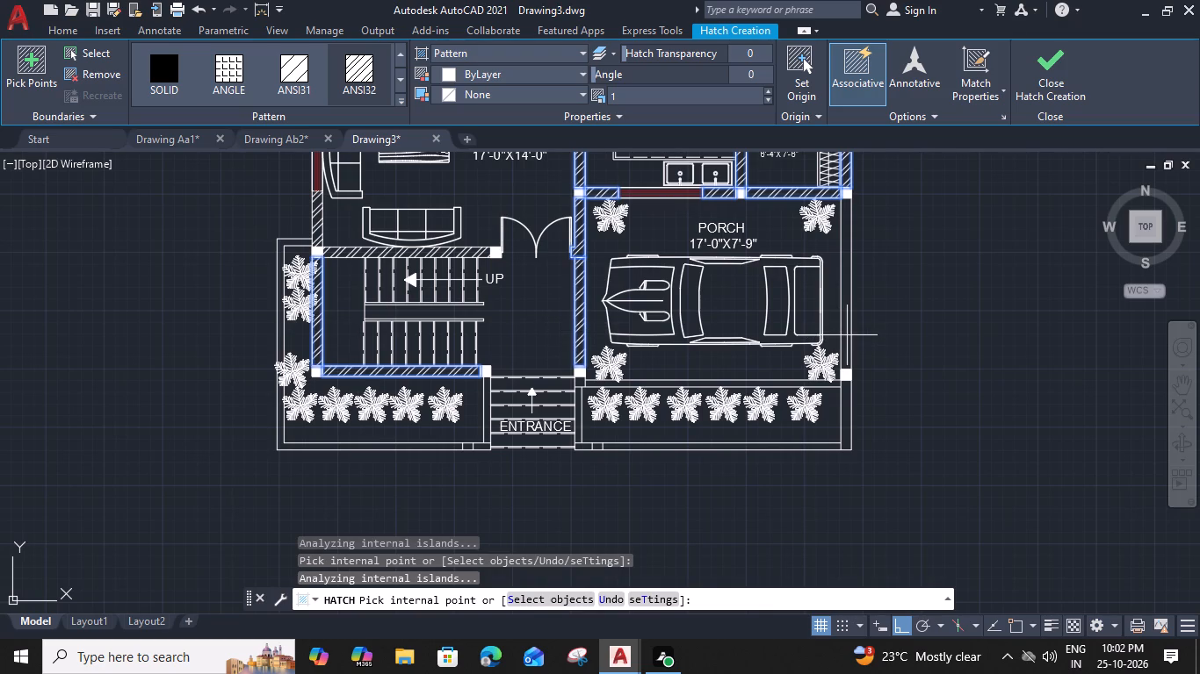
key(Escape)
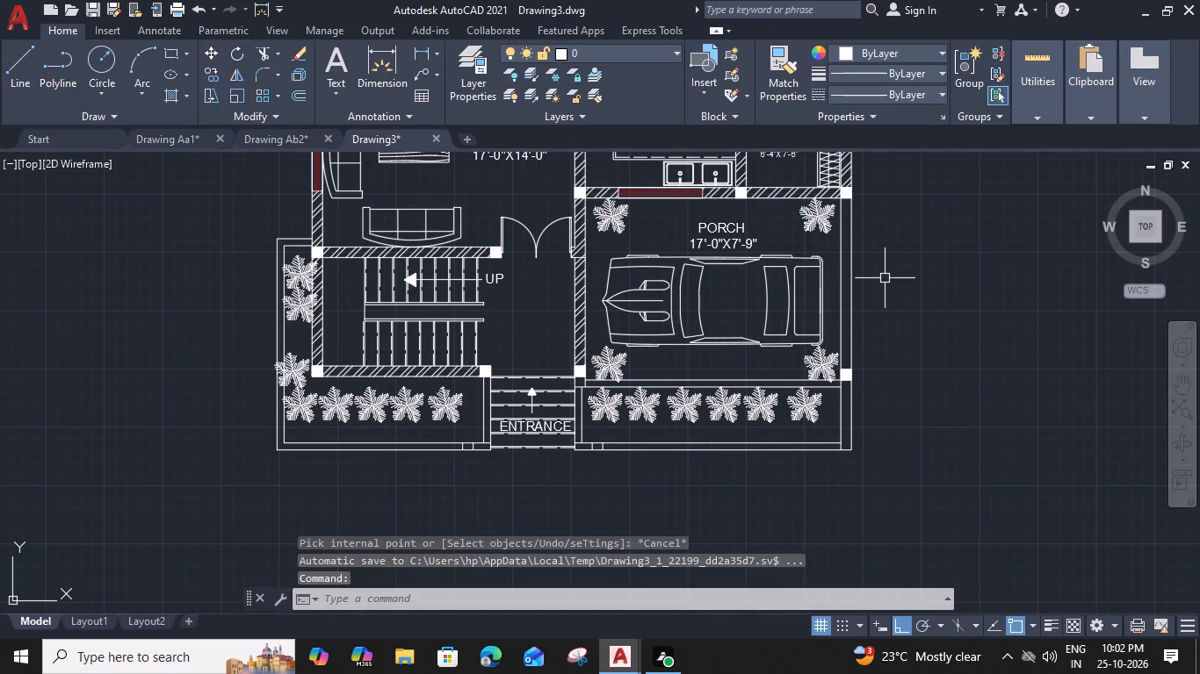
Draw two crossing diagonal lines between the corner columns in the open strip along the porch's east side.
text(L)
key(space)
scroll(864, 214, up, 2)
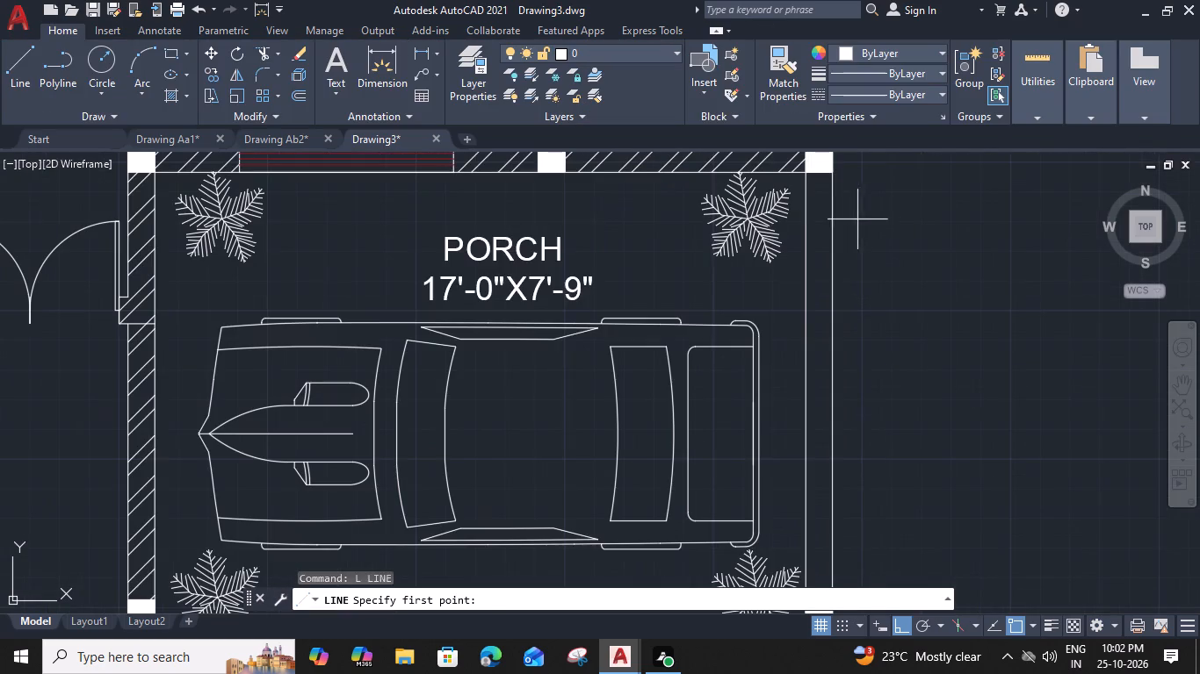
click(803, 179)
middle_drag(799, 539, 791, 356)
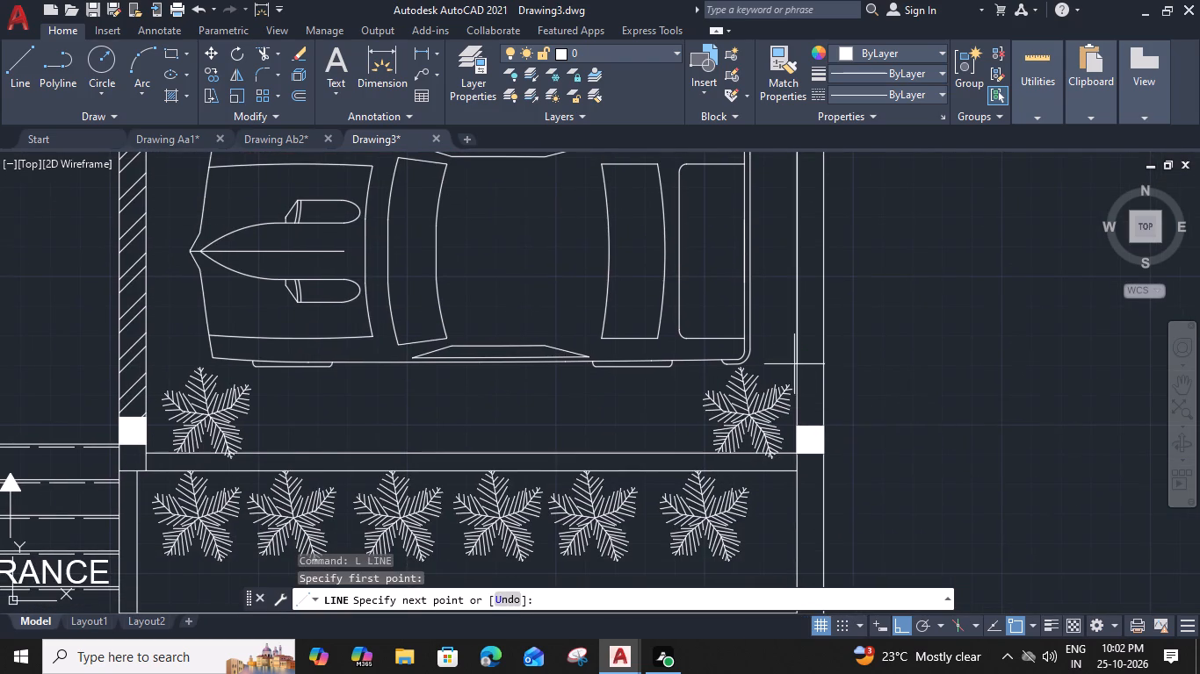
click(822, 427)
key(space)
key(space)
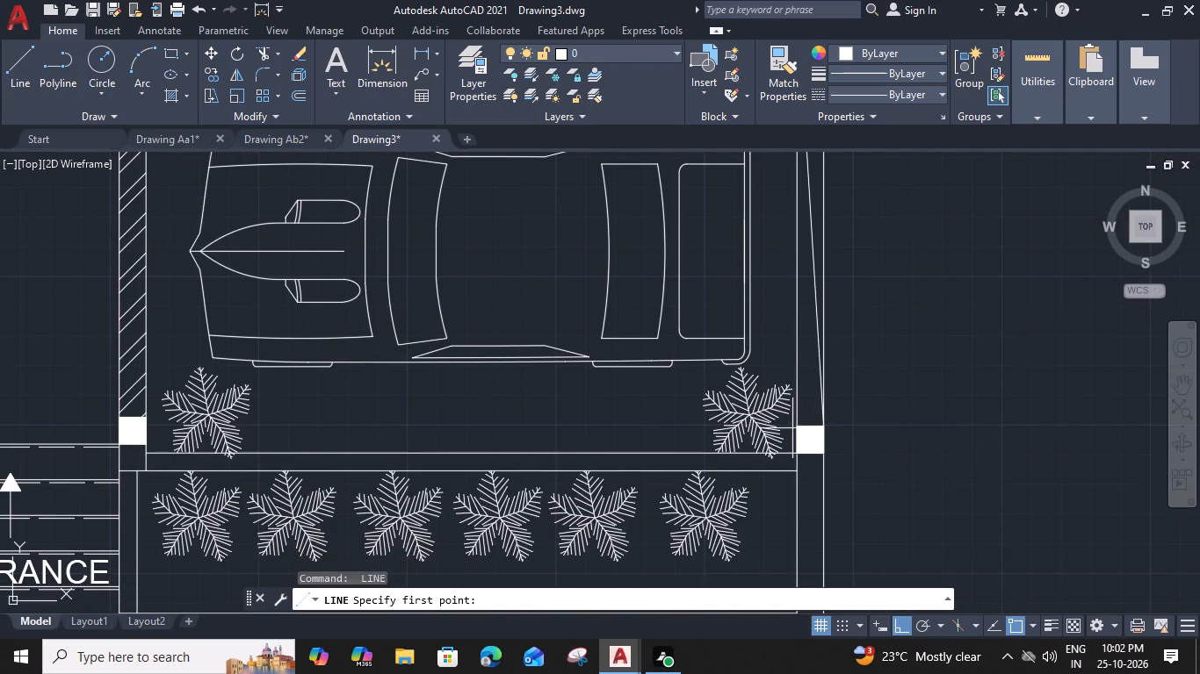
click(793, 430)
middle_drag(810, 201, 713, 455)
click(728, 243)
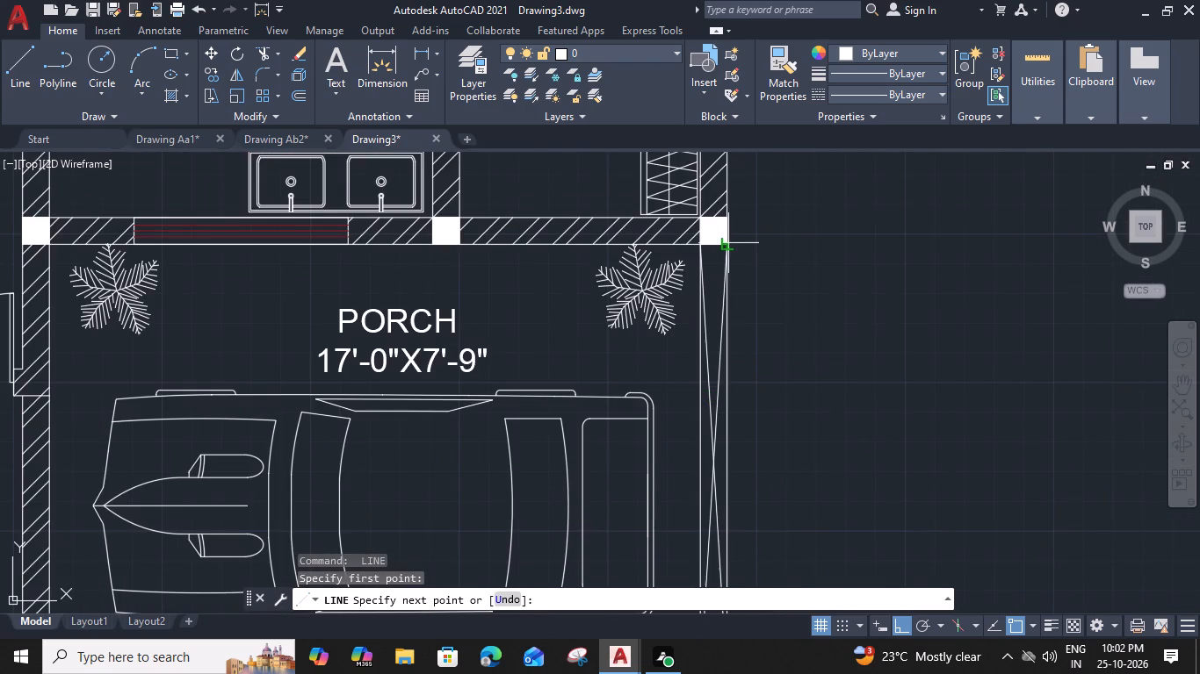
key(space)
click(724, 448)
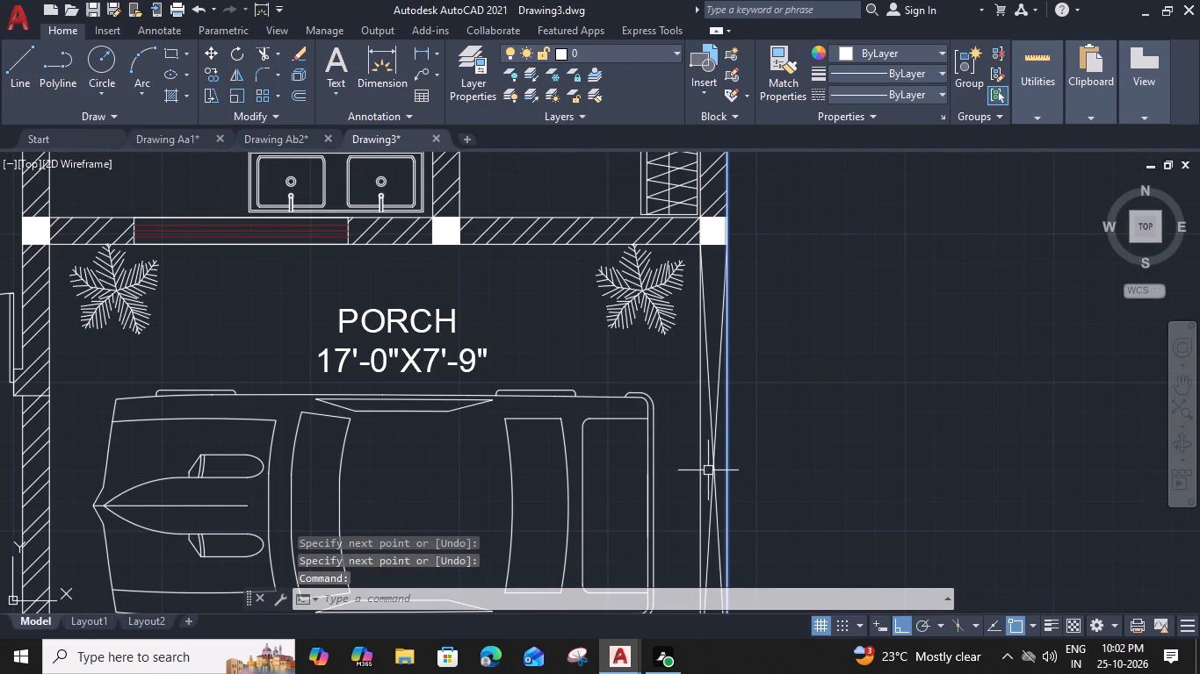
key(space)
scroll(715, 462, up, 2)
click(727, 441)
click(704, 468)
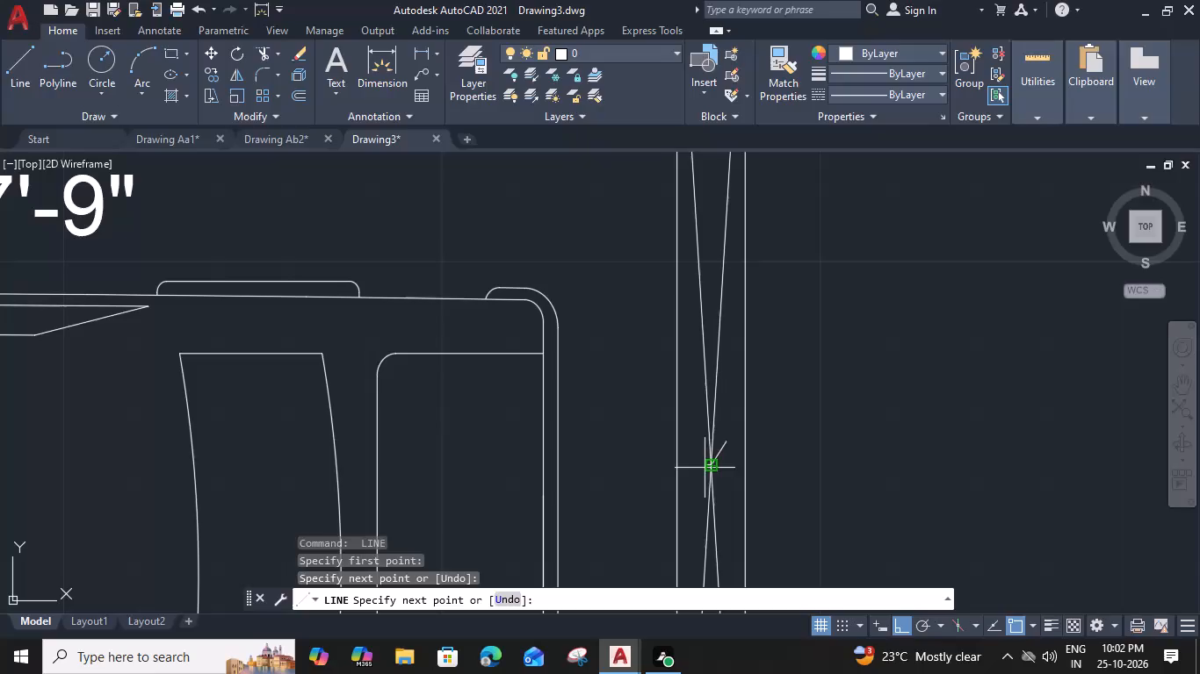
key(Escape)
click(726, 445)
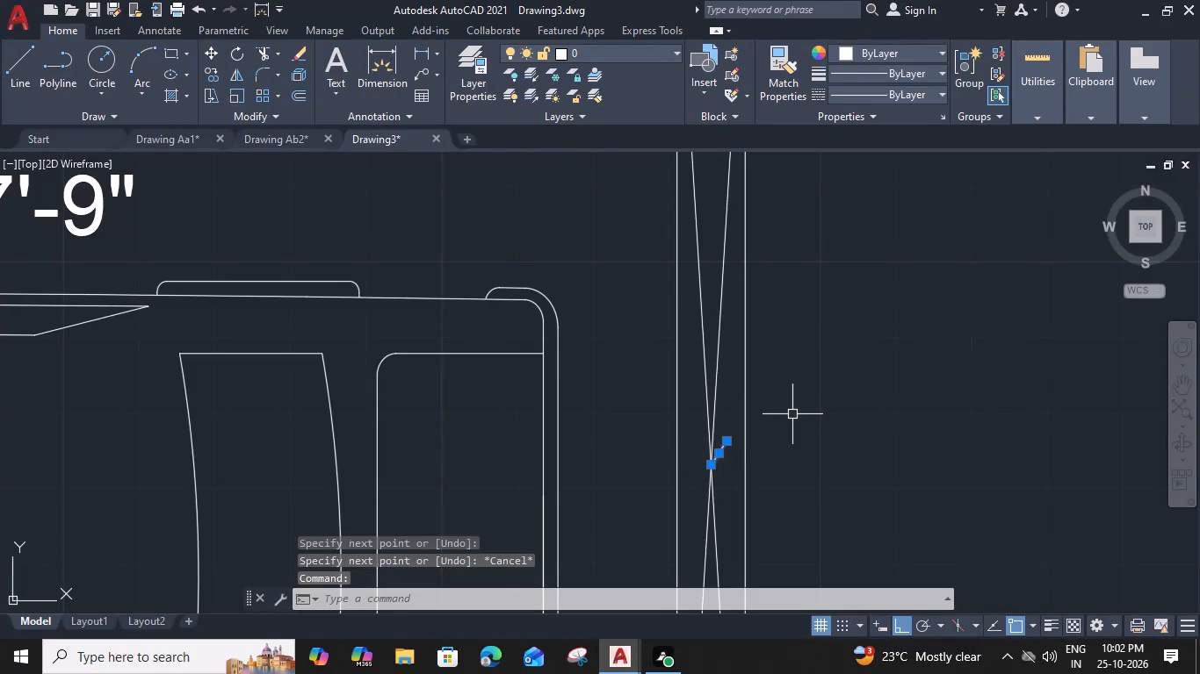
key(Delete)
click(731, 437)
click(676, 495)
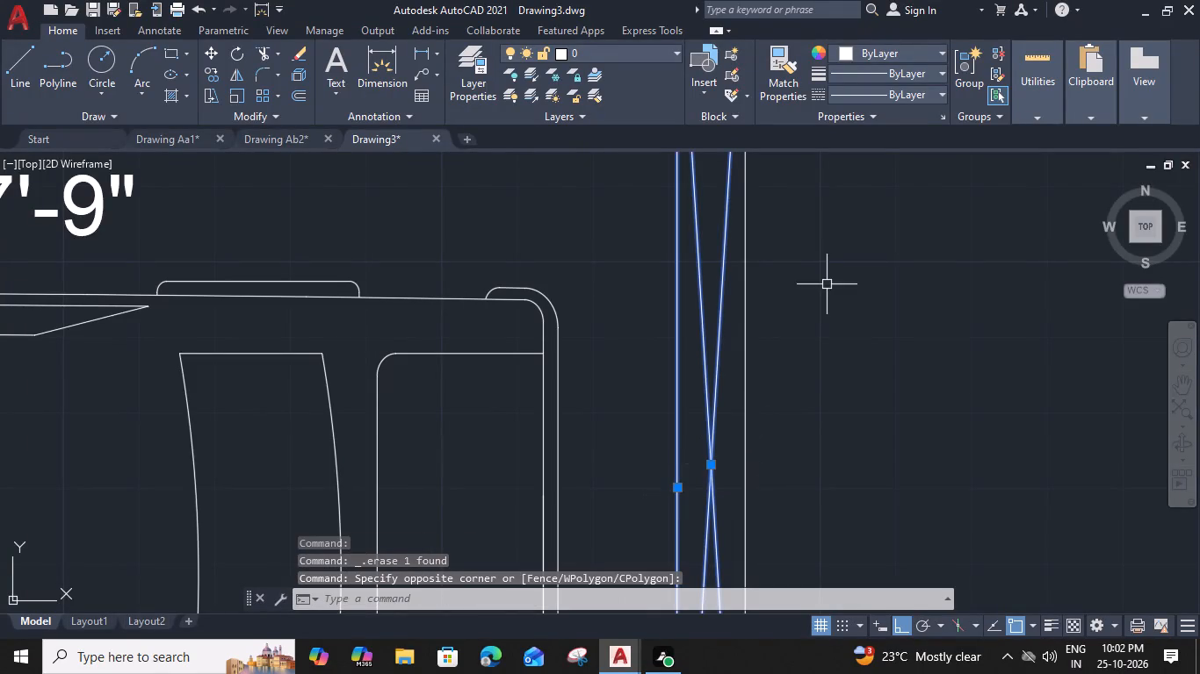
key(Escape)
Set the colour of the two crossing diagonal lines in the porch's east strip to dark red 153,27,30.
click(725, 443)
click(702, 461)
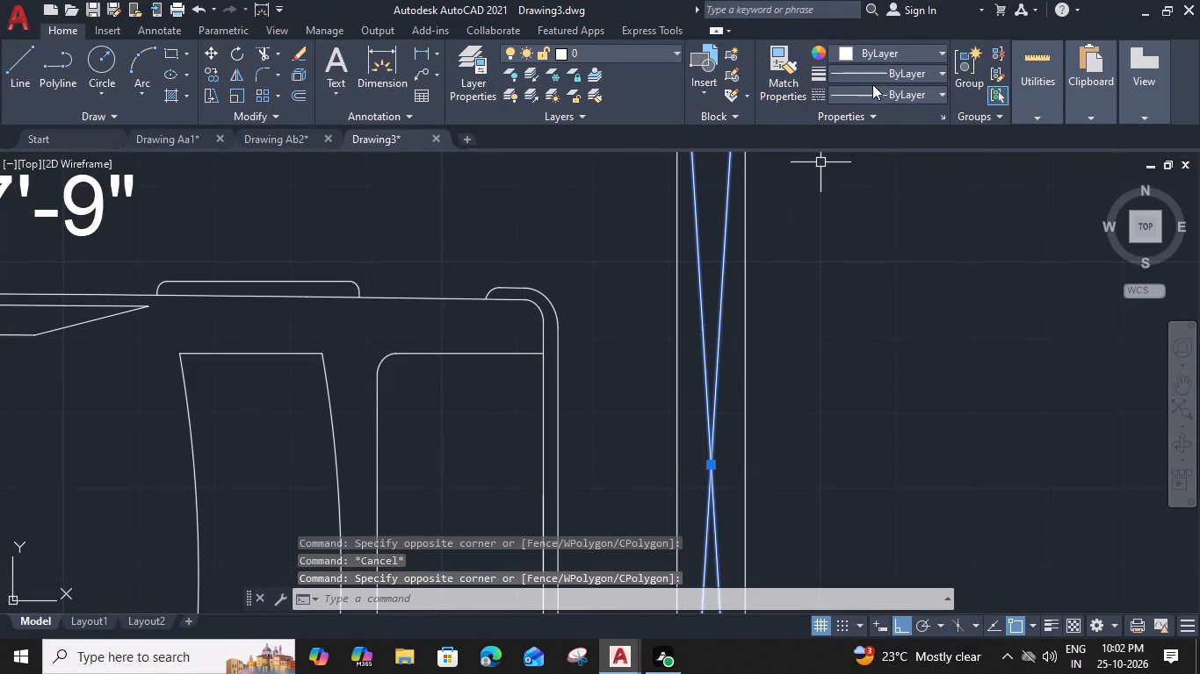
click(898, 97)
click(922, 46)
click(926, 47)
click(891, 124)
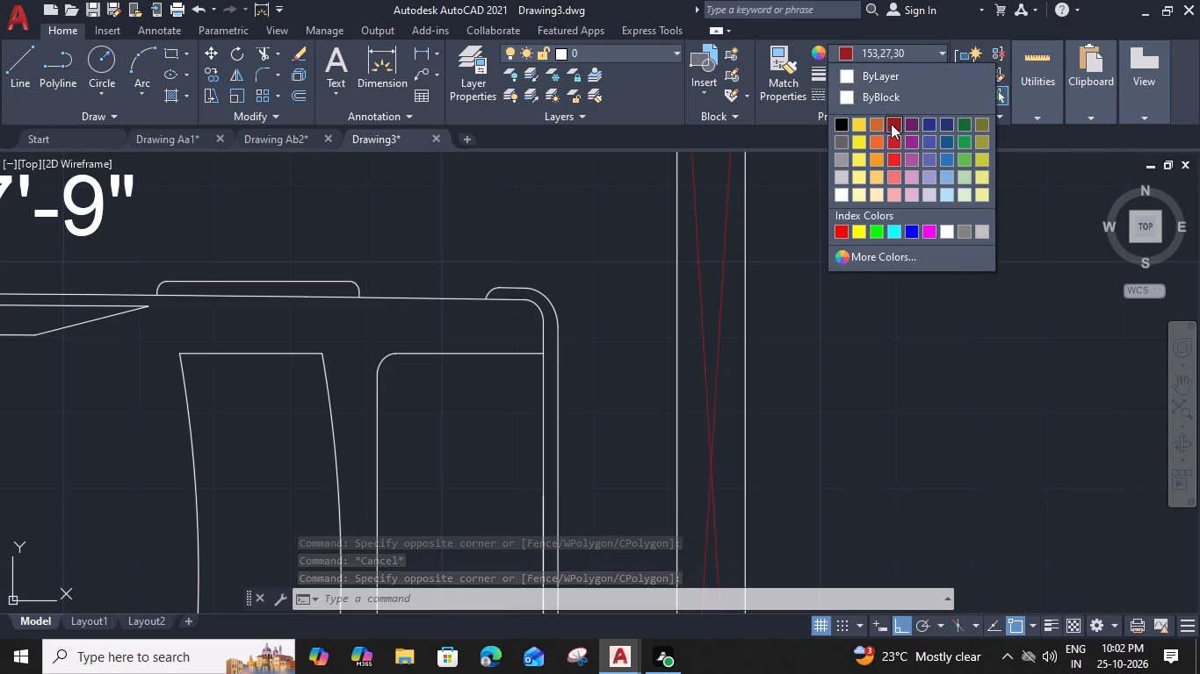
key(Escape)
Review the whole floor plan, from the porch and entrance up to the bedrooms.
scroll(844, 290, down, 2)
scroll(817, 359, down, 2)
middle_drag(711, 382, 741, 342)
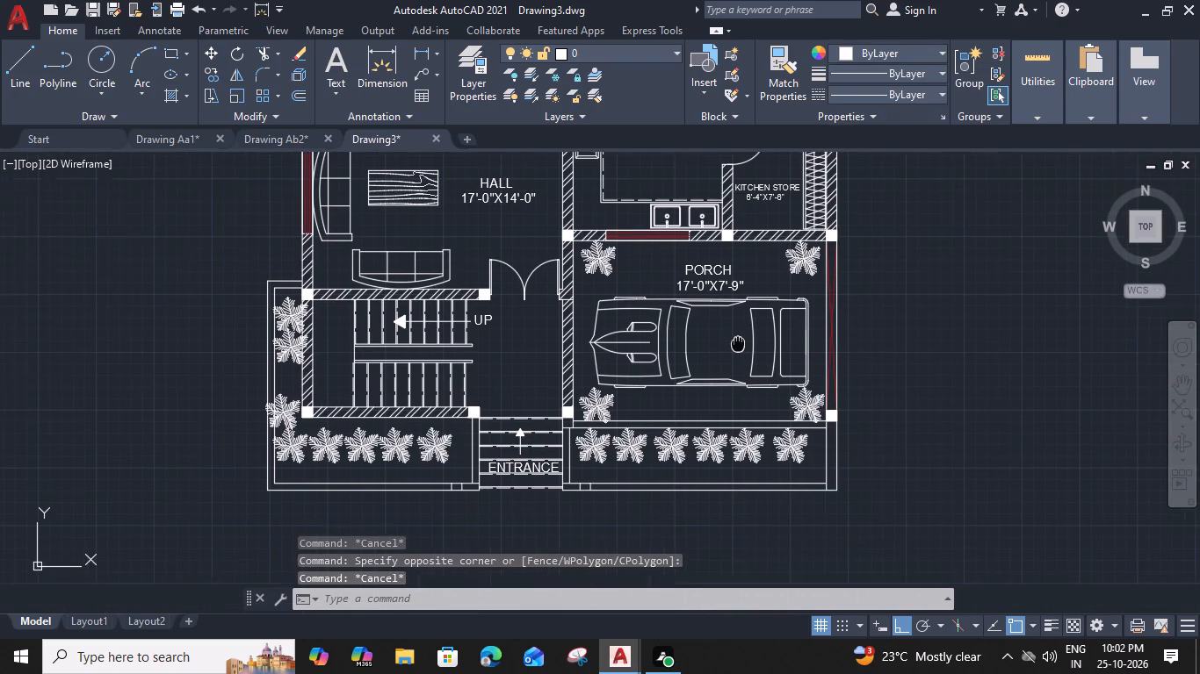
middle_drag(741, 342, 742, 342)
scroll(518, 440, down, 1)
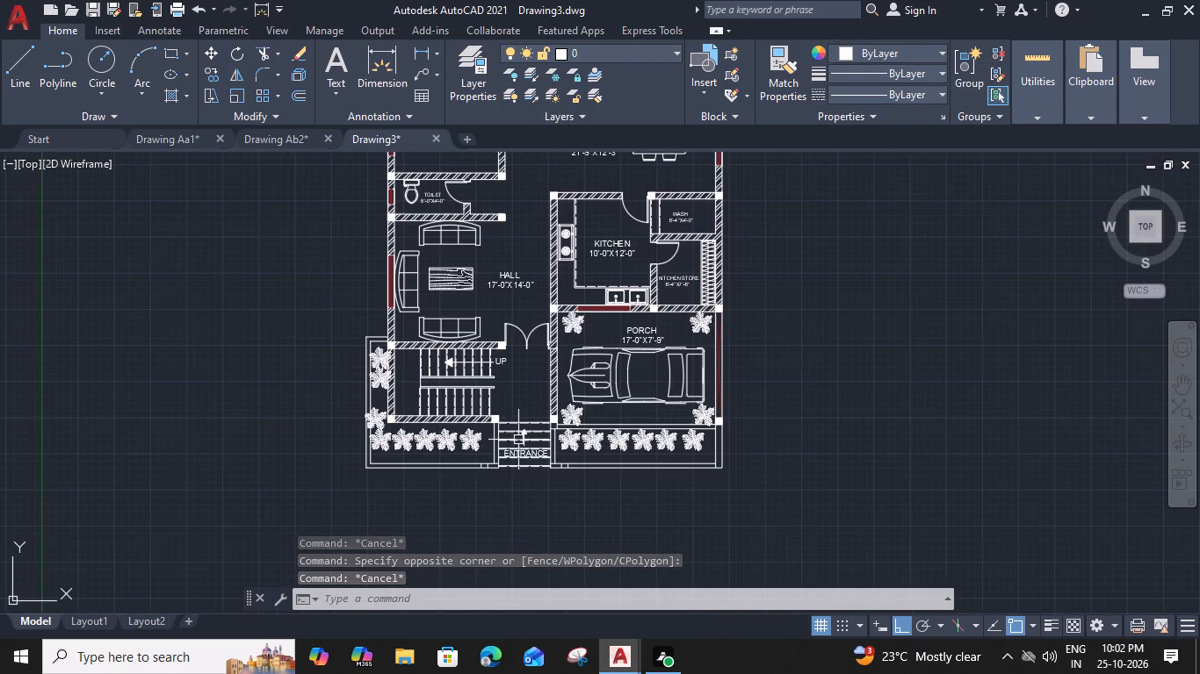
middle_drag(529, 312, 596, 391)
scroll(595, 376, down, 1)
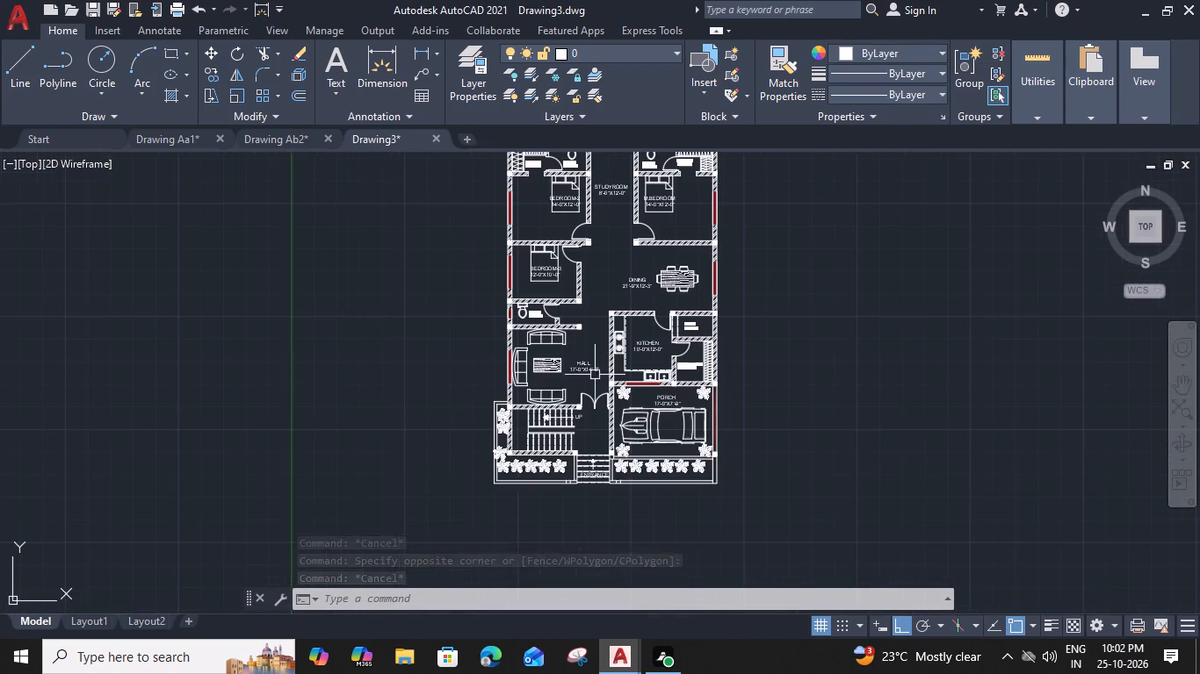
middle_drag(602, 356, 604, 408)
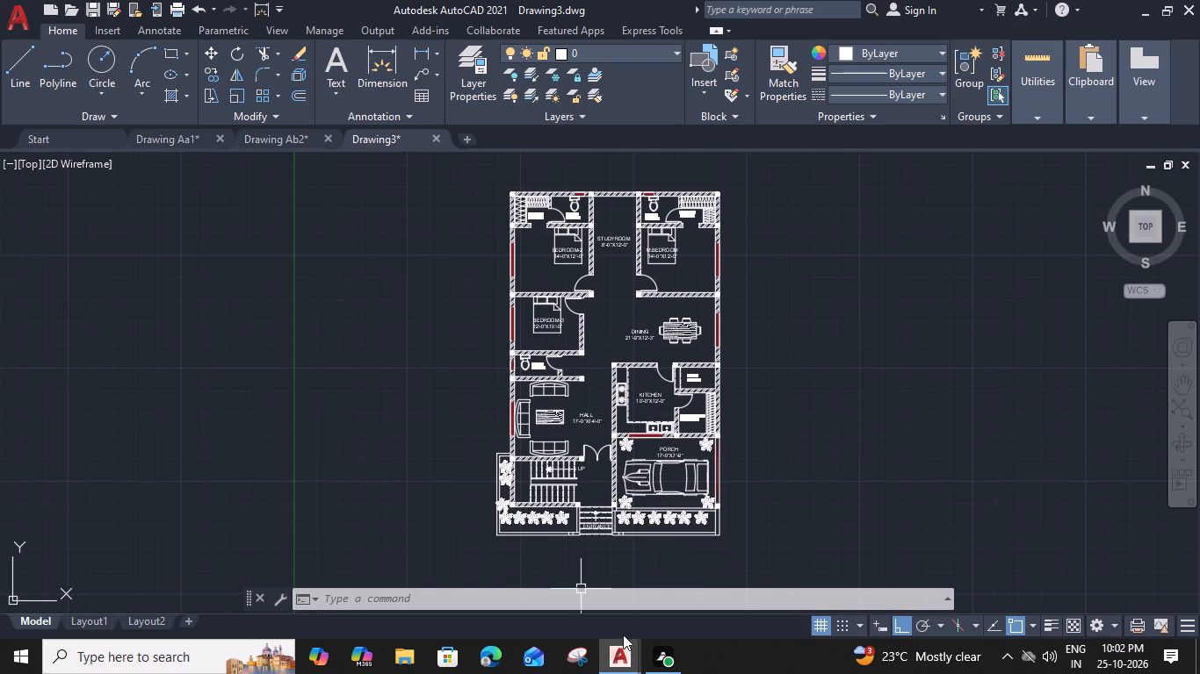
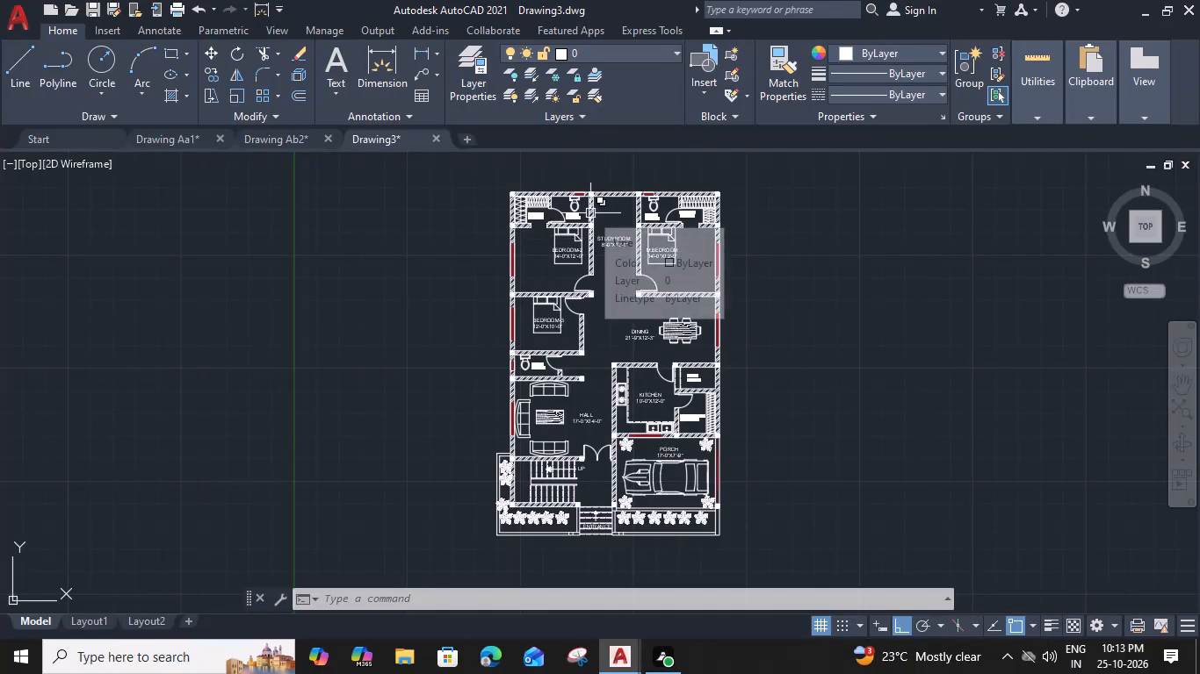
Insert the Computer Terminal, Chair - Rocking and Chair - Desk blocks from the Home - Space Planner library outside the plan's southwest corner.
key(ctrl+2)
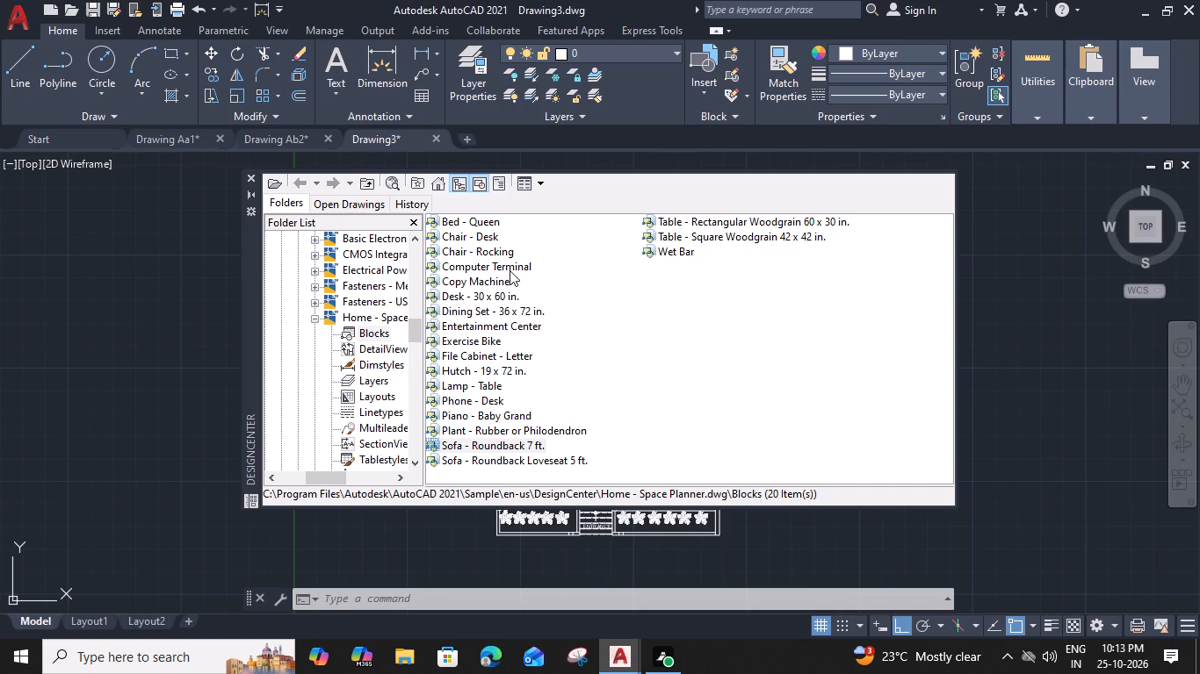
drag(521, 263, 422, 486)
drag(422, 486, 445, 521)
drag(486, 253, 473, 533)
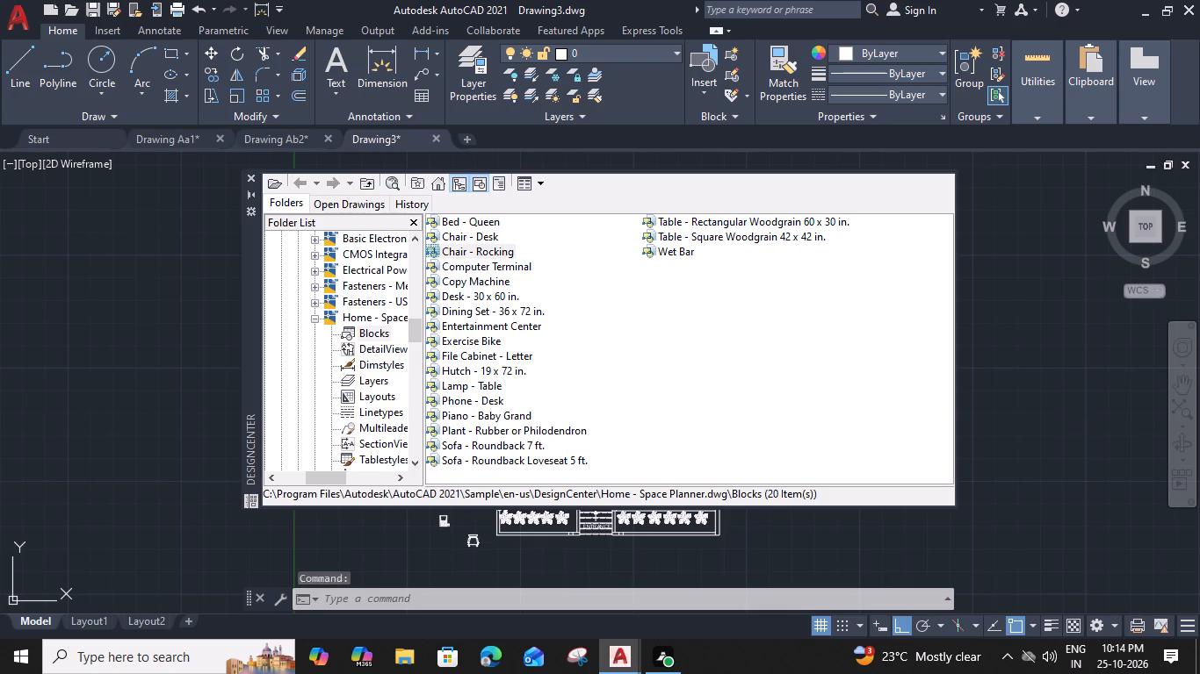
drag(473, 533, 473, 525)
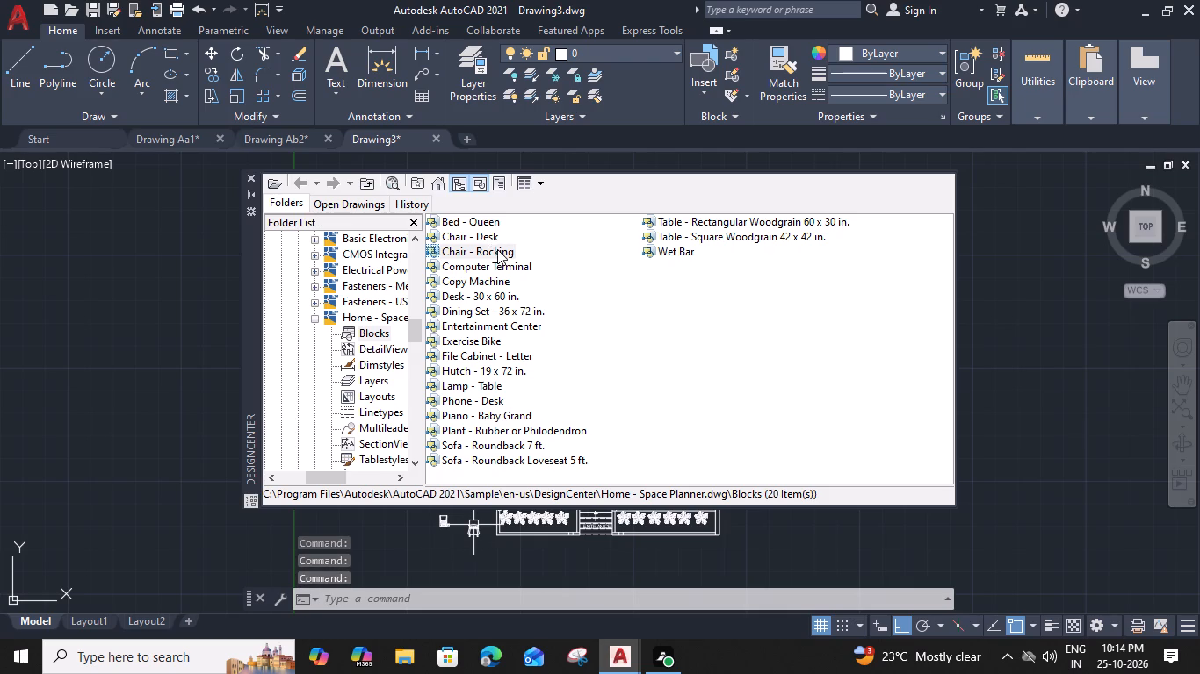
drag(488, 235, 409, 523)
drag(409, 523, 410, 522)
click(257, 176)
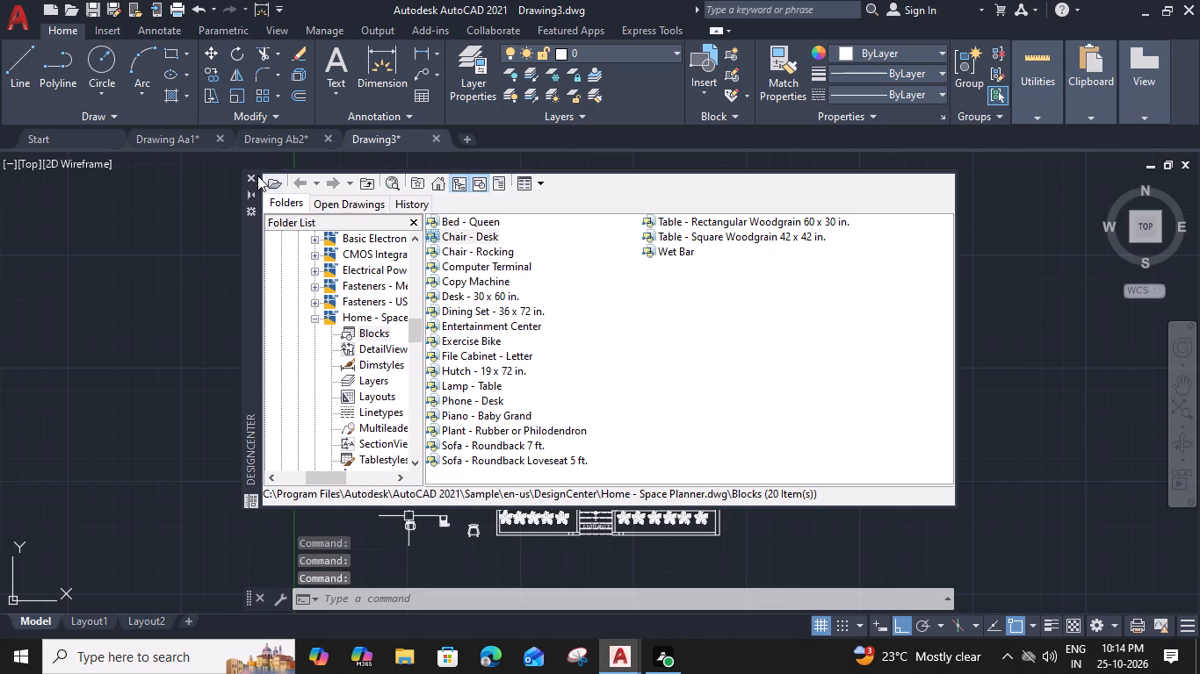
Move the rocking chair straight north, outside the house, until it is level with Bedroom-2's dressing room.
scroll(449, 513, up, 1)
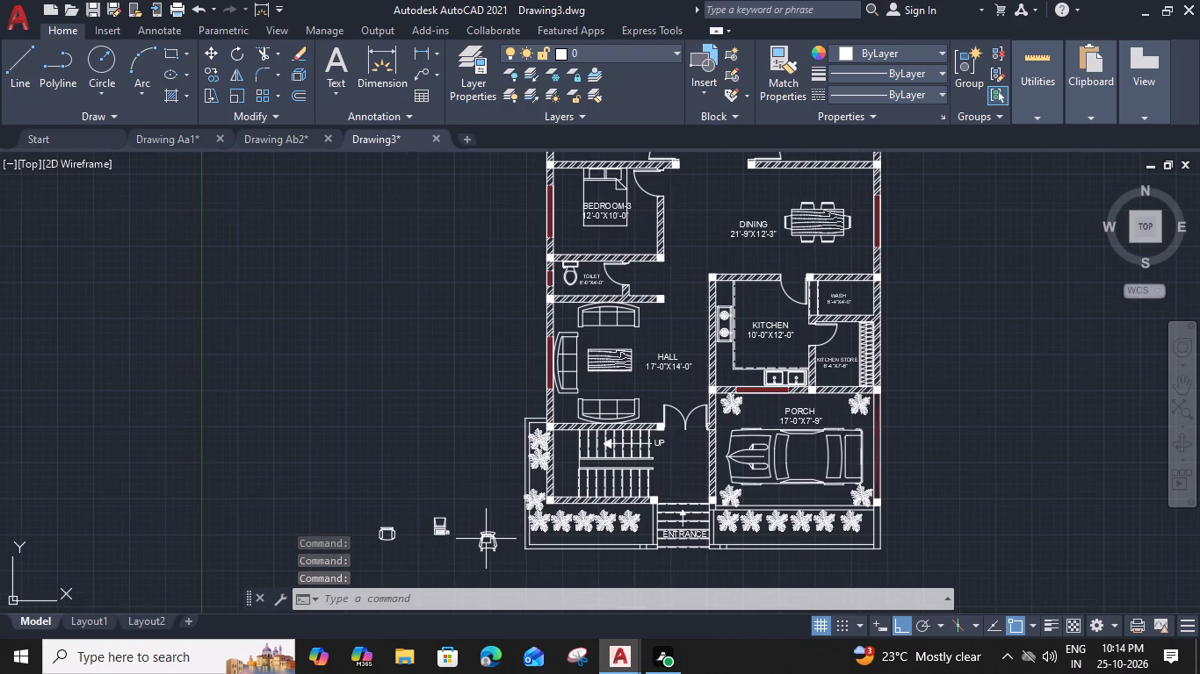
click(486, 539)
key(m)
key(space)
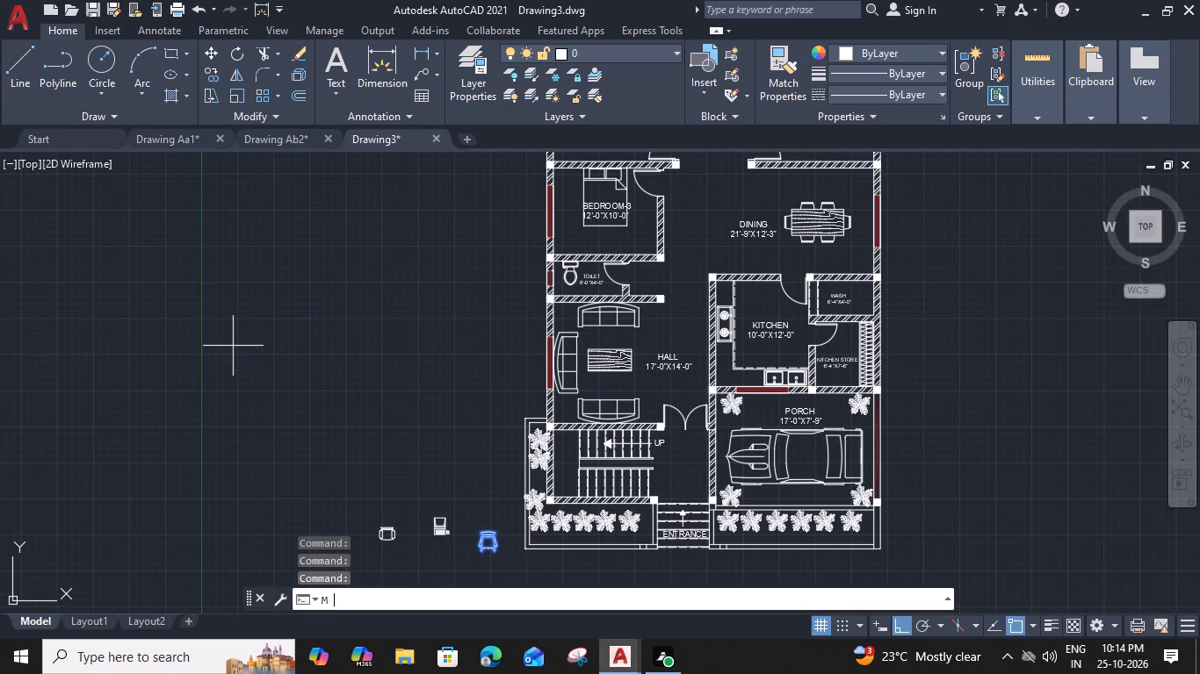
scroll(415, 543, up, 2)
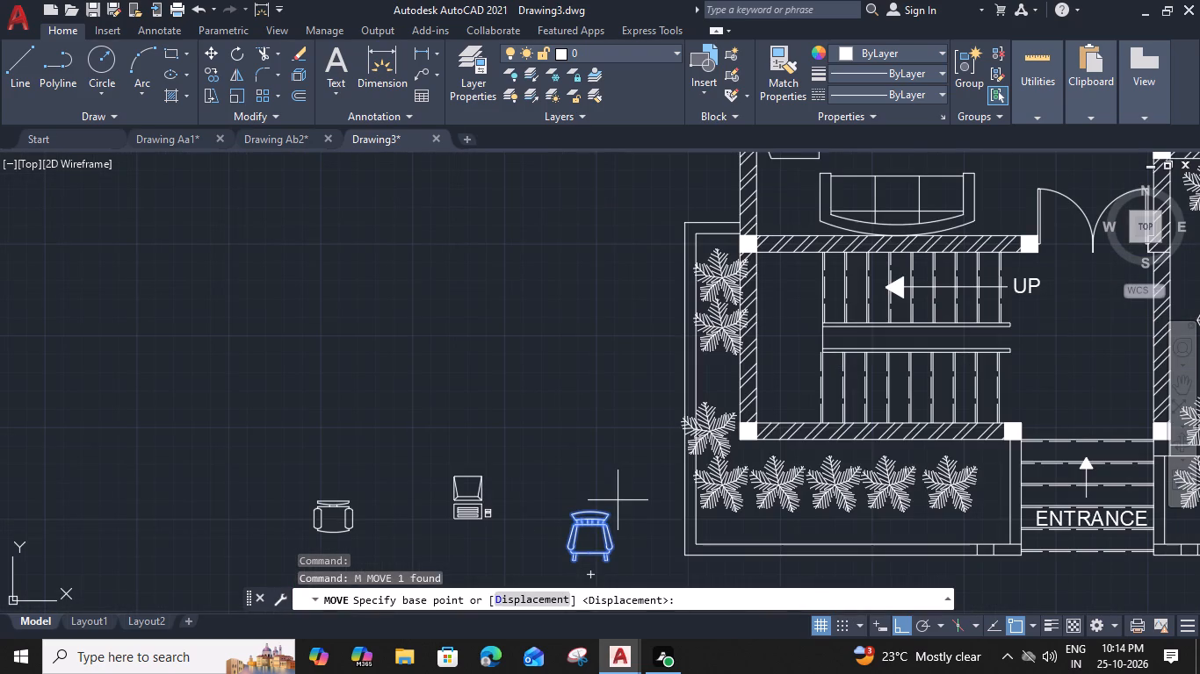
click(590, 512)
scroll(590, 391, down, 2)
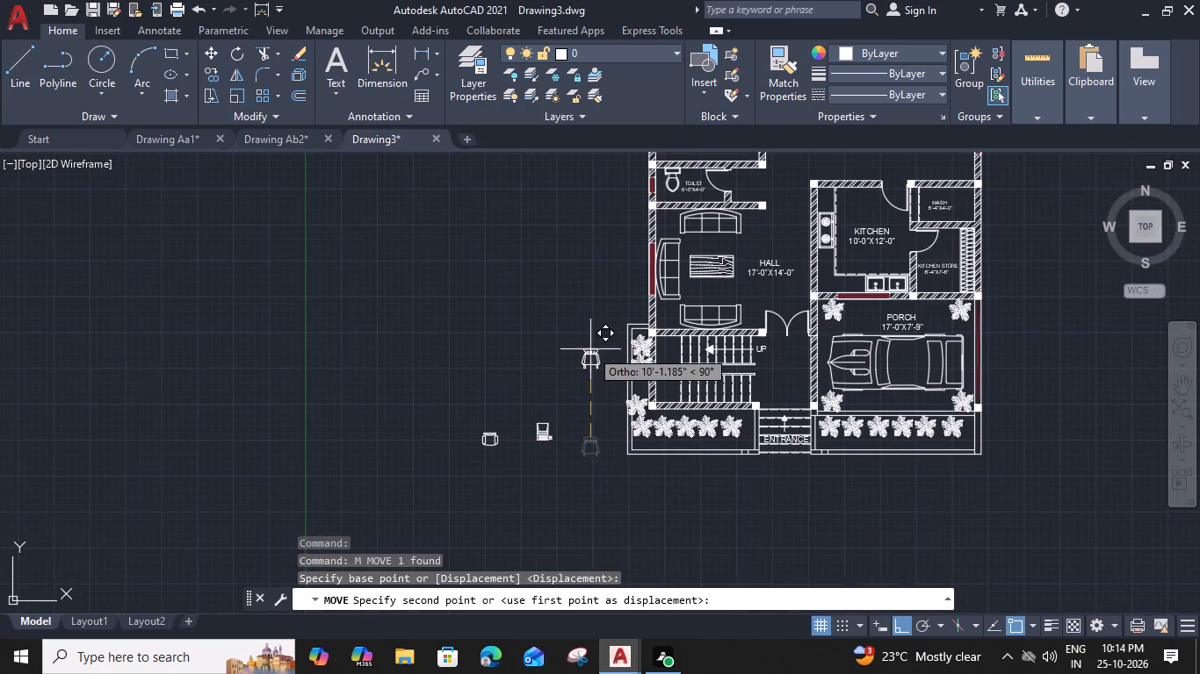
middle_drag(590, 352, 446, 521)
middle_drag(639, 250, 492, 412)
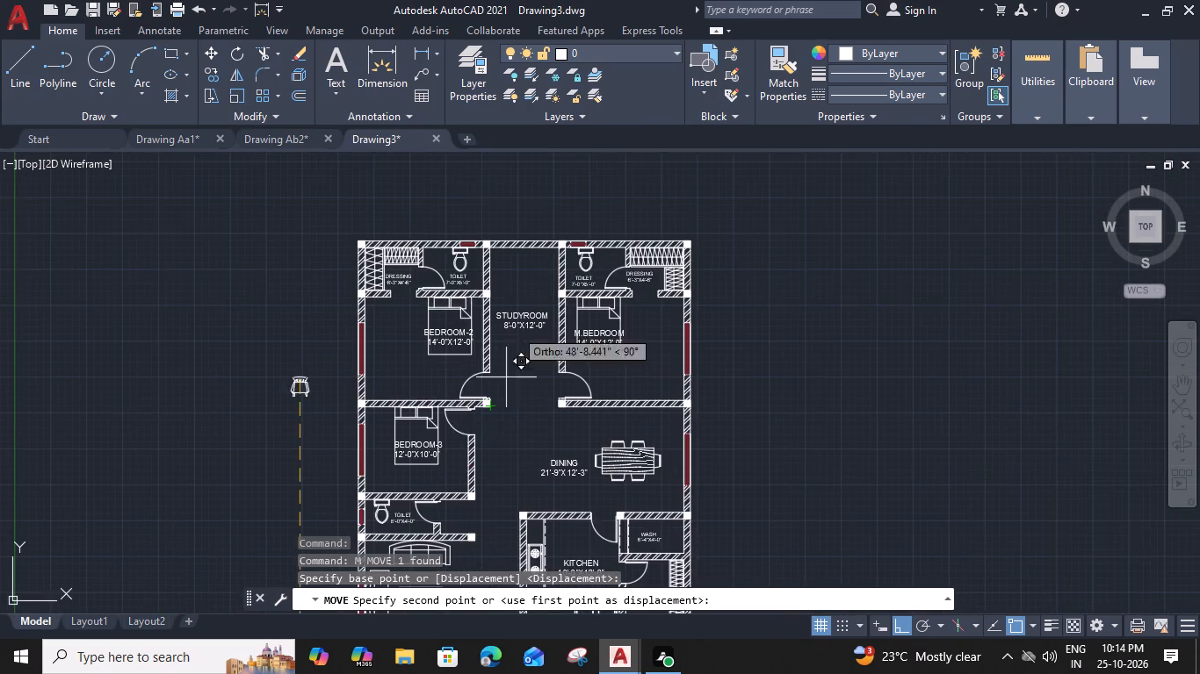
scroll(525, 285, up, 1)
click(555, 237)
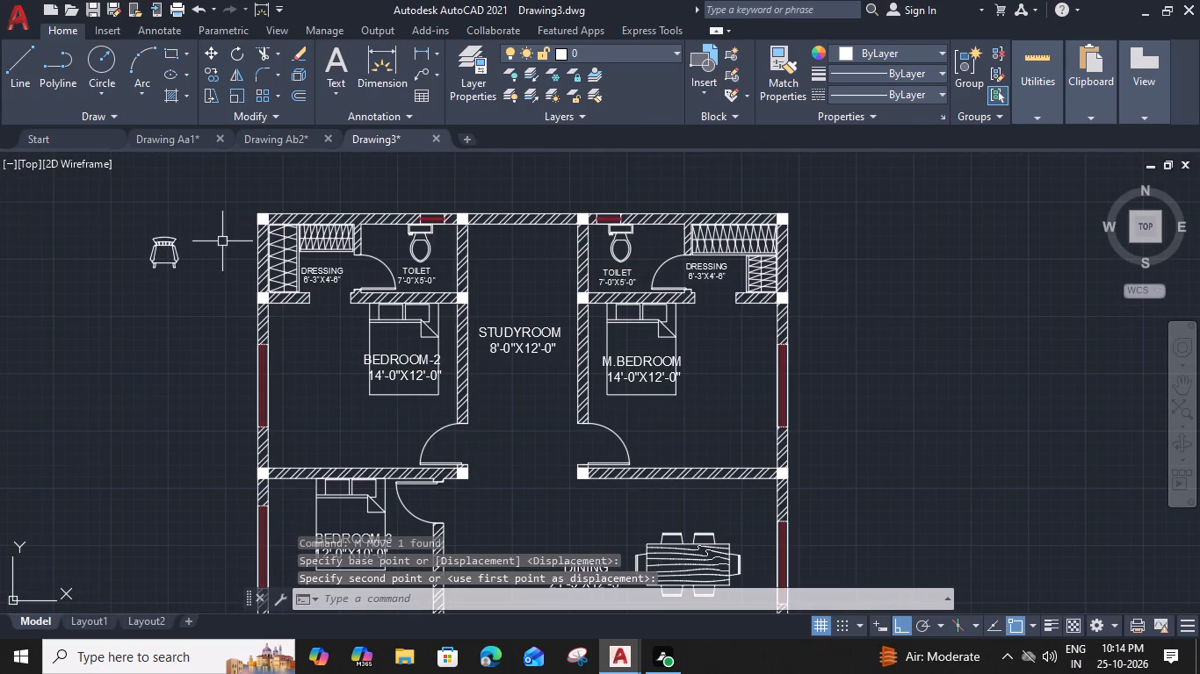
Move the rocking chair horizontally east into the studyroom, near its northwest corner.
click(166, 256)
click(153, 274)
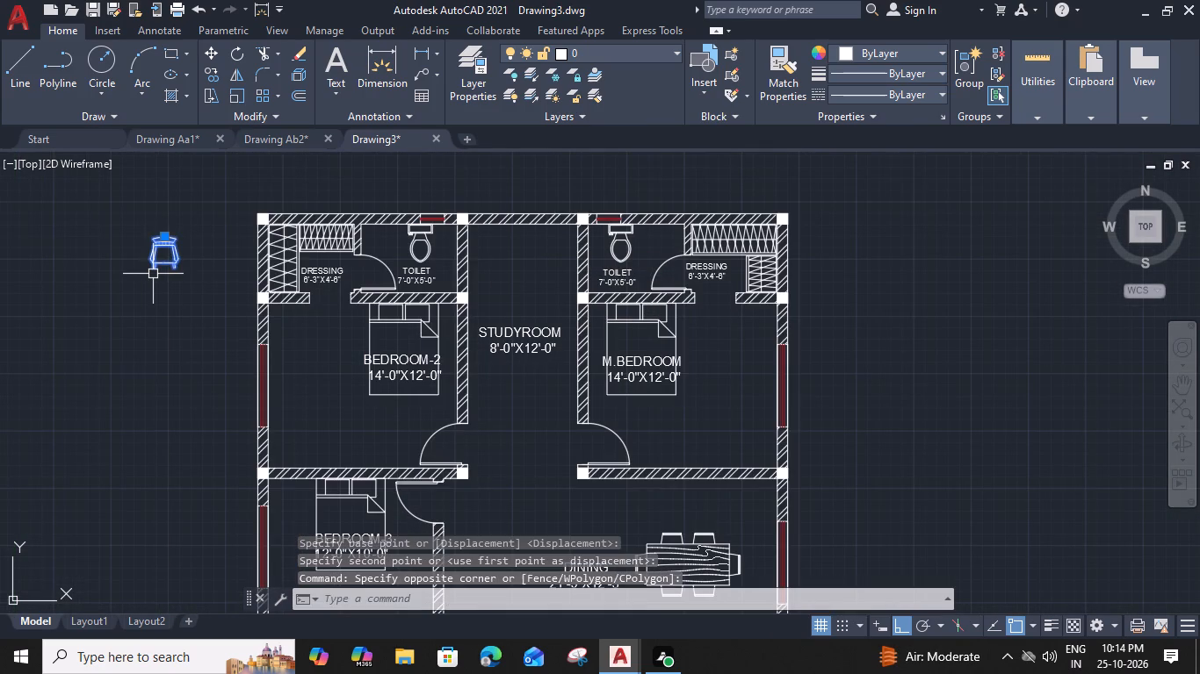
text(M)
key(space)
scroll(170, 214, up, 1)
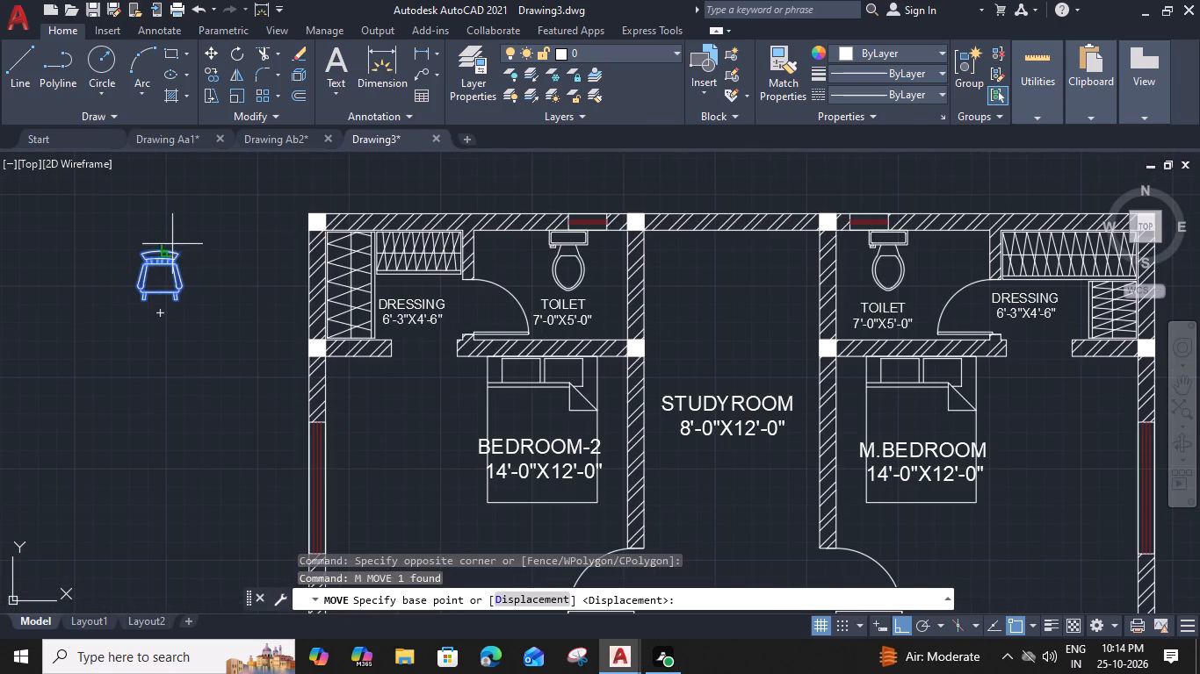
click(177, 253)
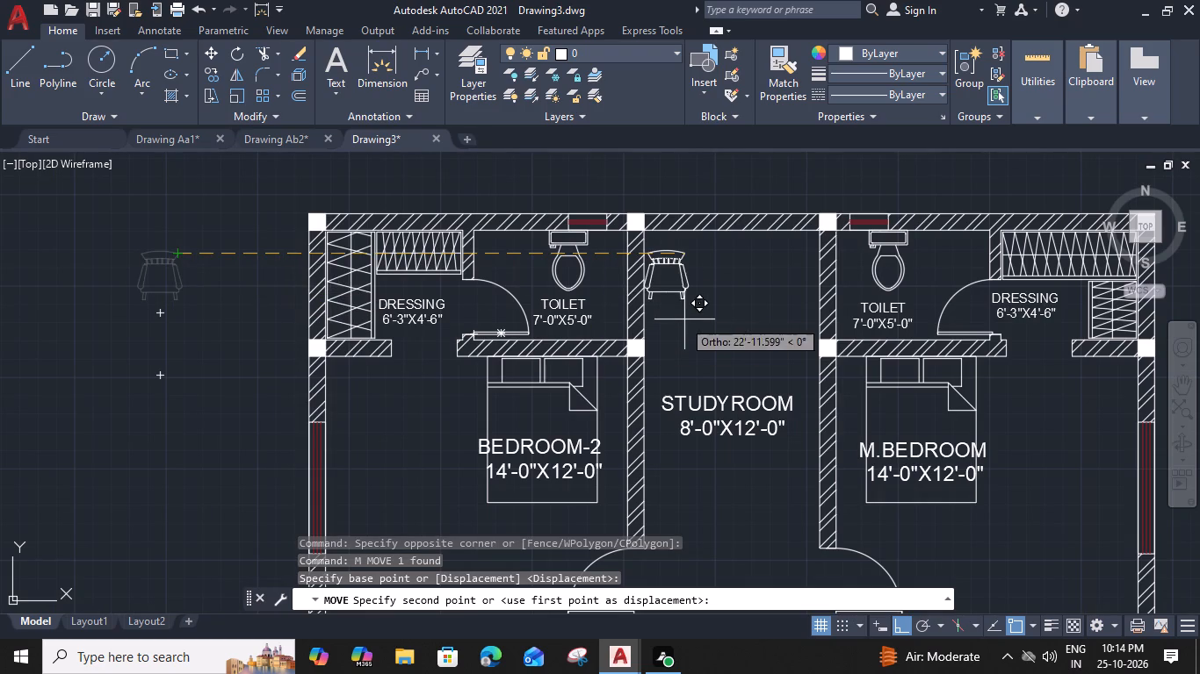
click(696, 288)
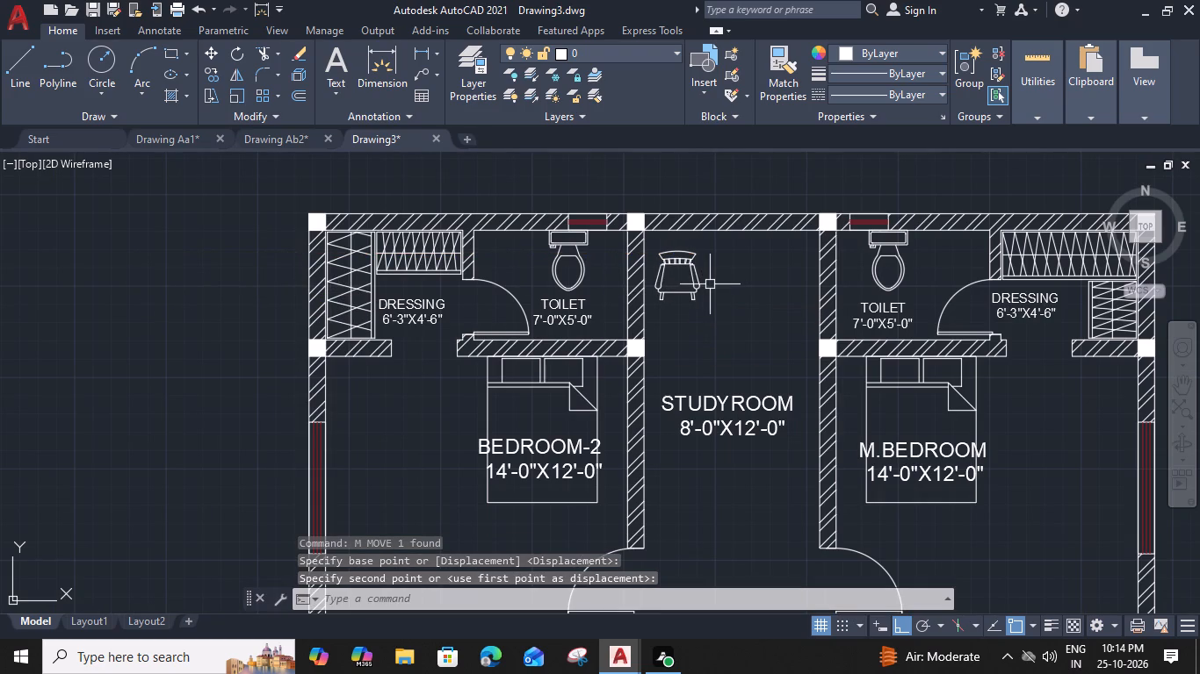
Copy the rocking chair twice along the studyroom's north end, one about 4'-9.5" east of the original and one between them.
click(685, 285)
click(668, 312)
key(c)
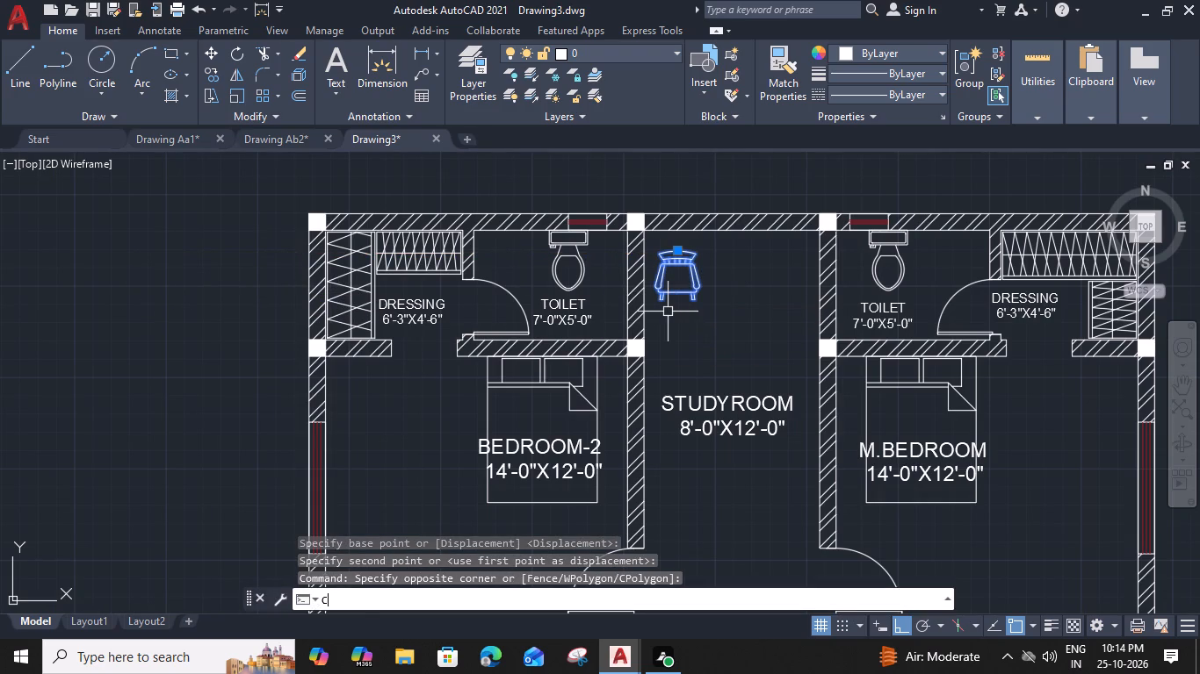
text(O)
key(space)
scroll(683, 236, up, 2)
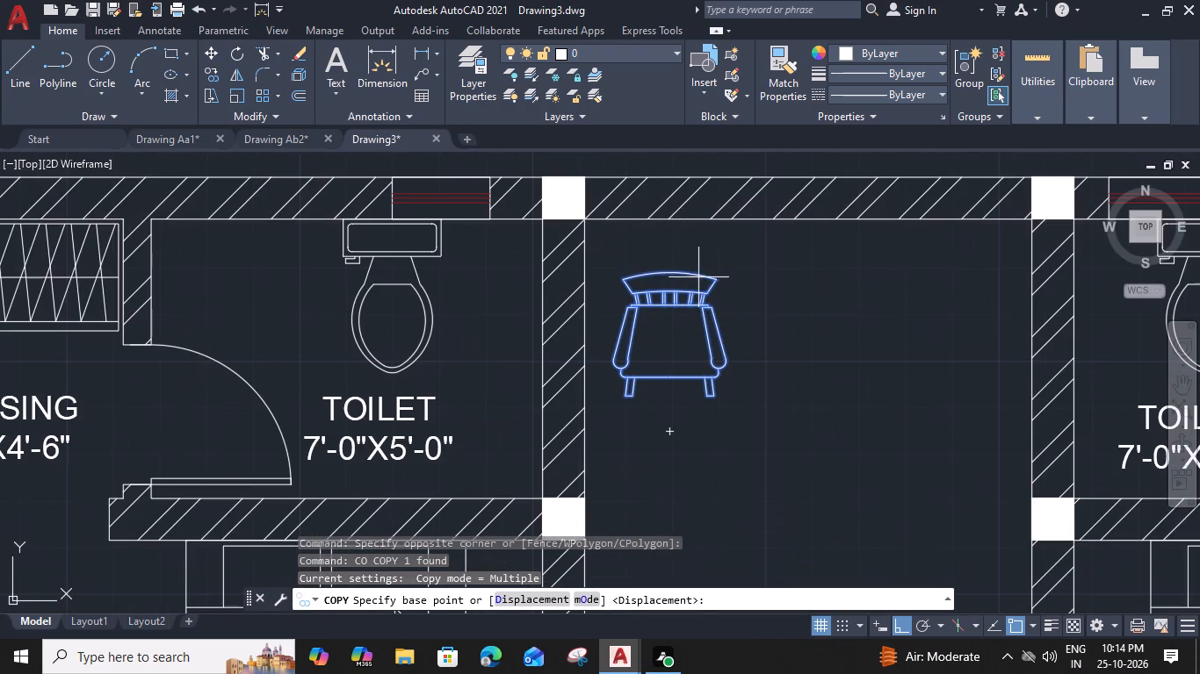
click(717, 283)
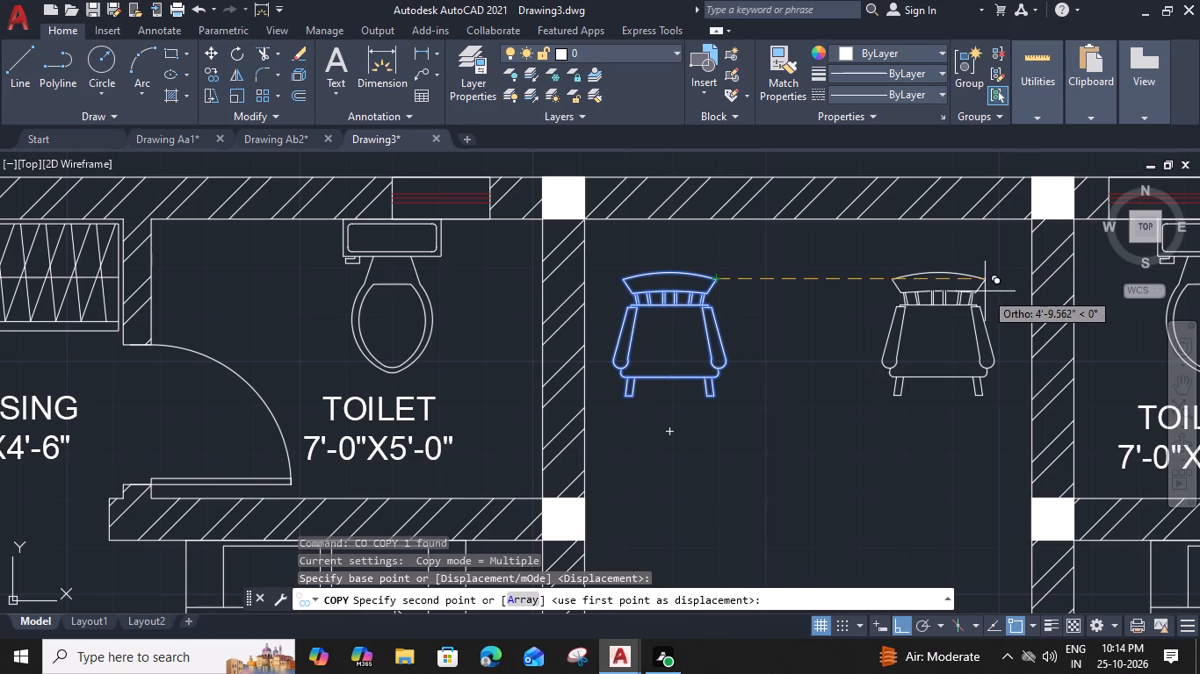
click(985, 291)
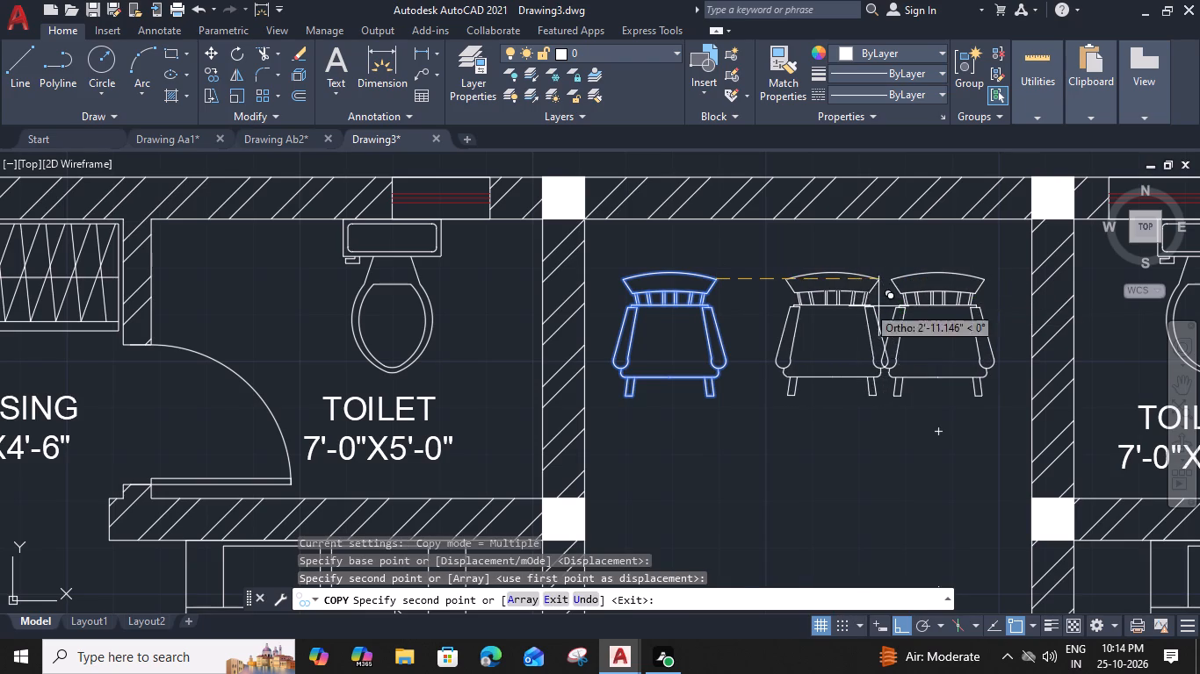
click(848, 300)
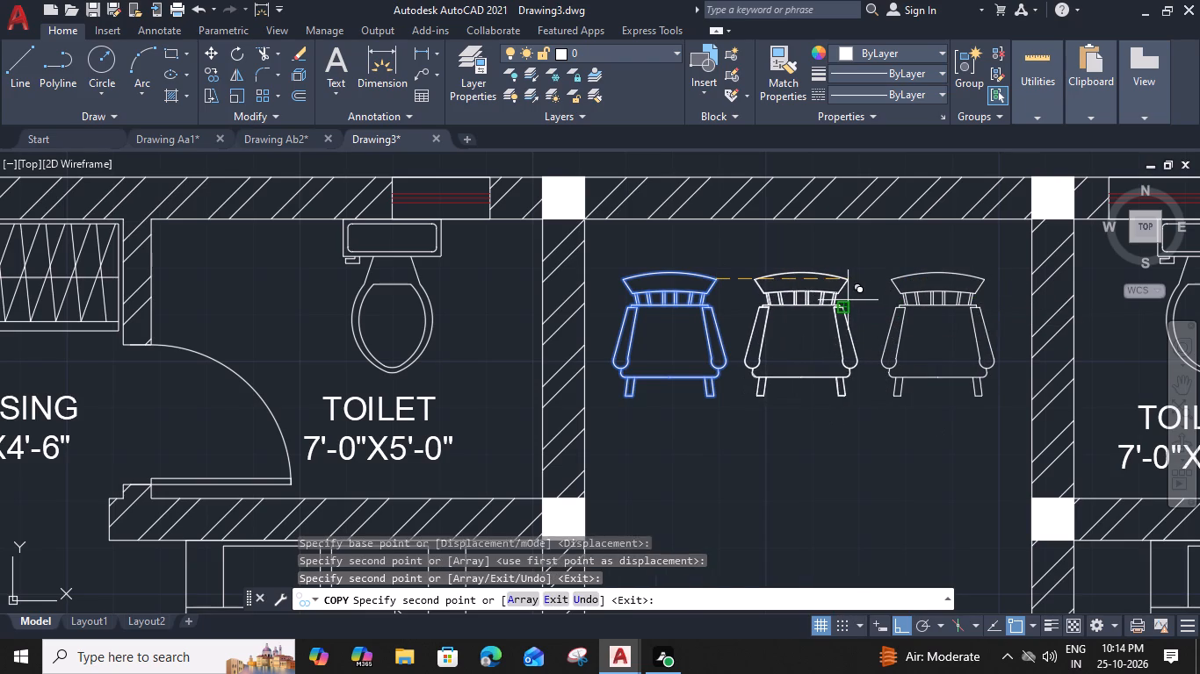
key(Escape)
Delete the computer terminal and the desk chair lying outside the plan's southwest corner.
scroll(848, 300, down, 2)
middle_drag(798, 371, 785, 243)
scroll(739, 383, down, 1)
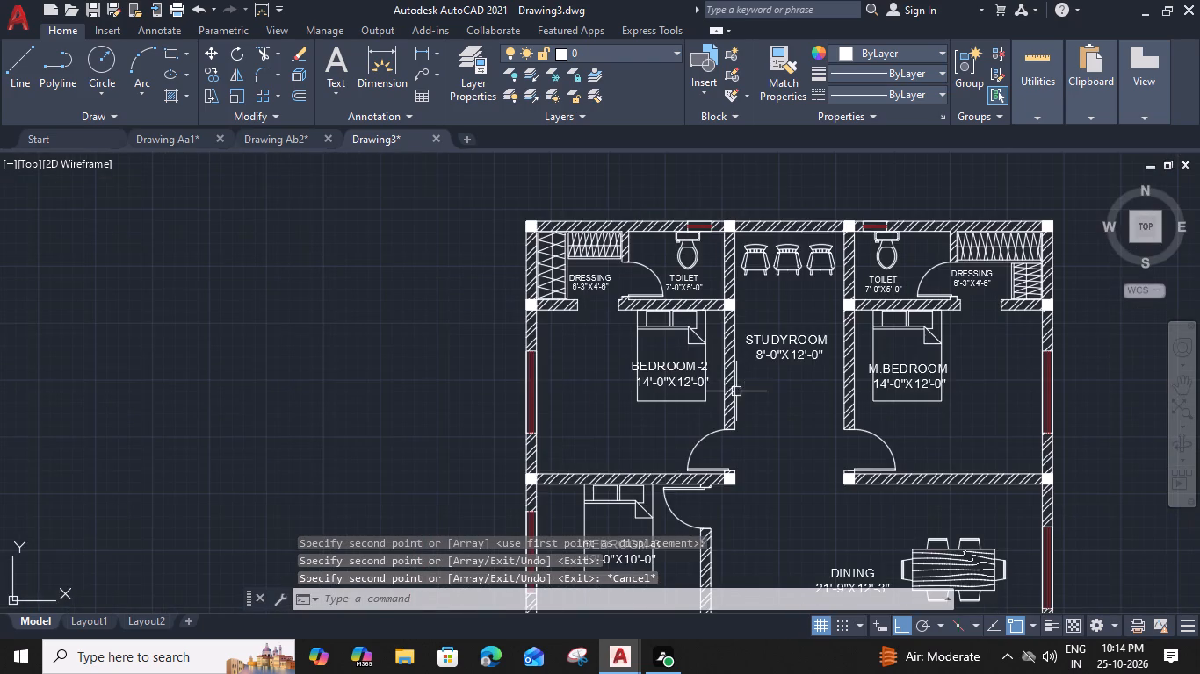
middle_drag(748, 313, 748, 202)
middle_drag(712, 415, 725, 216)
middle_drag(640, 436, 675, 285)
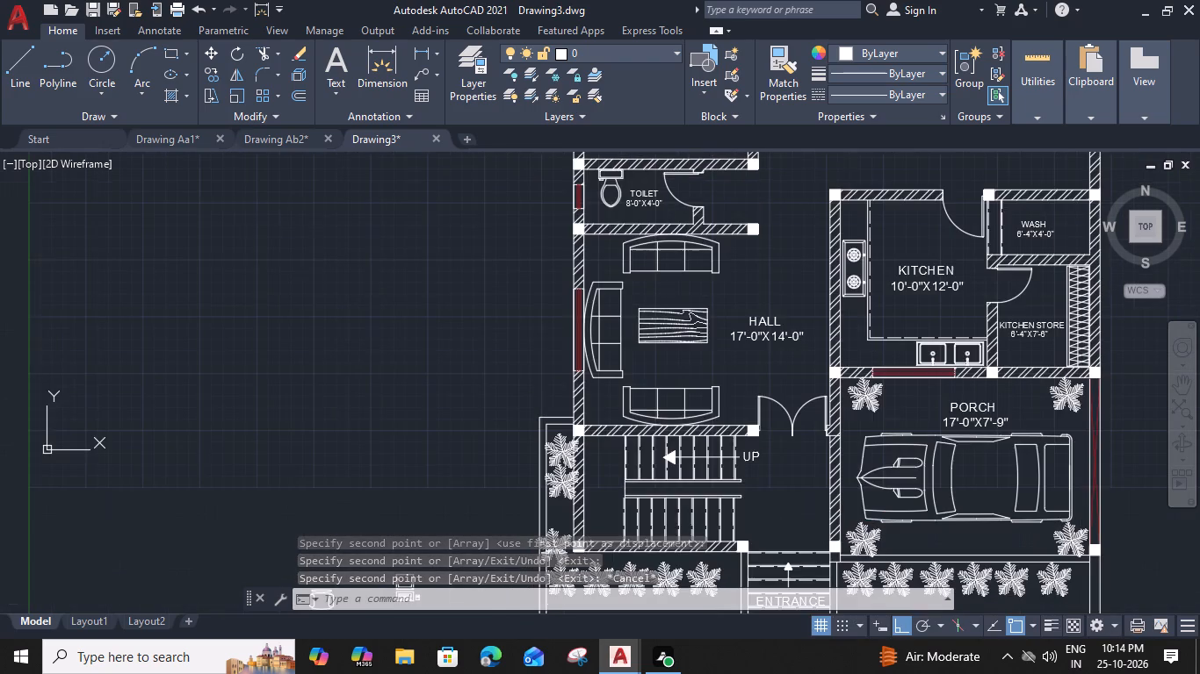
scroll(435, 470, down, 1)
middle_drag(443, 462, 480, 361)
scroll(459, 441, up, 3)
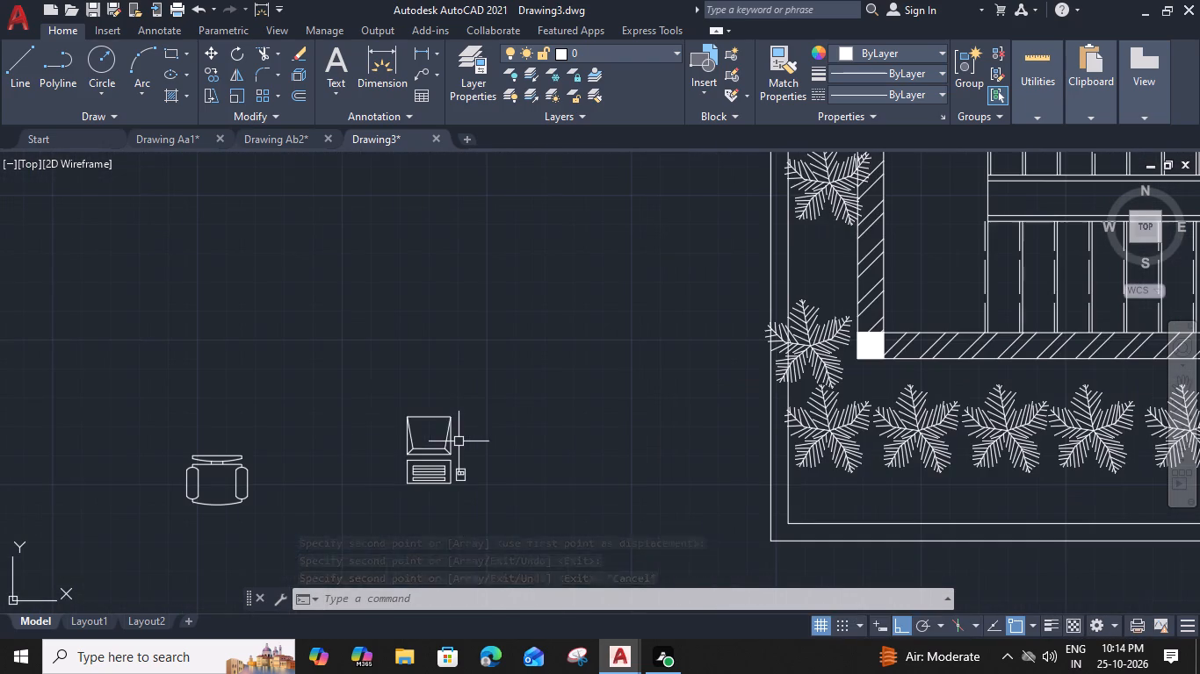
click(473, 405)
click(359, 522)
key(Delete)
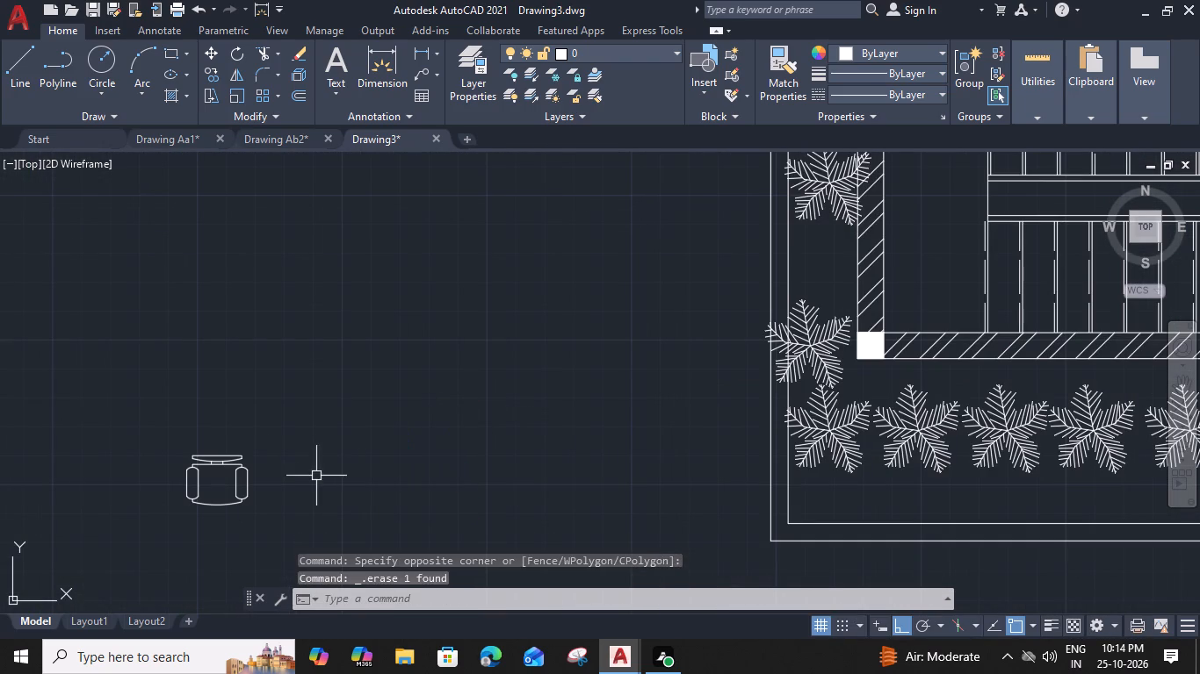
click(242, 462)
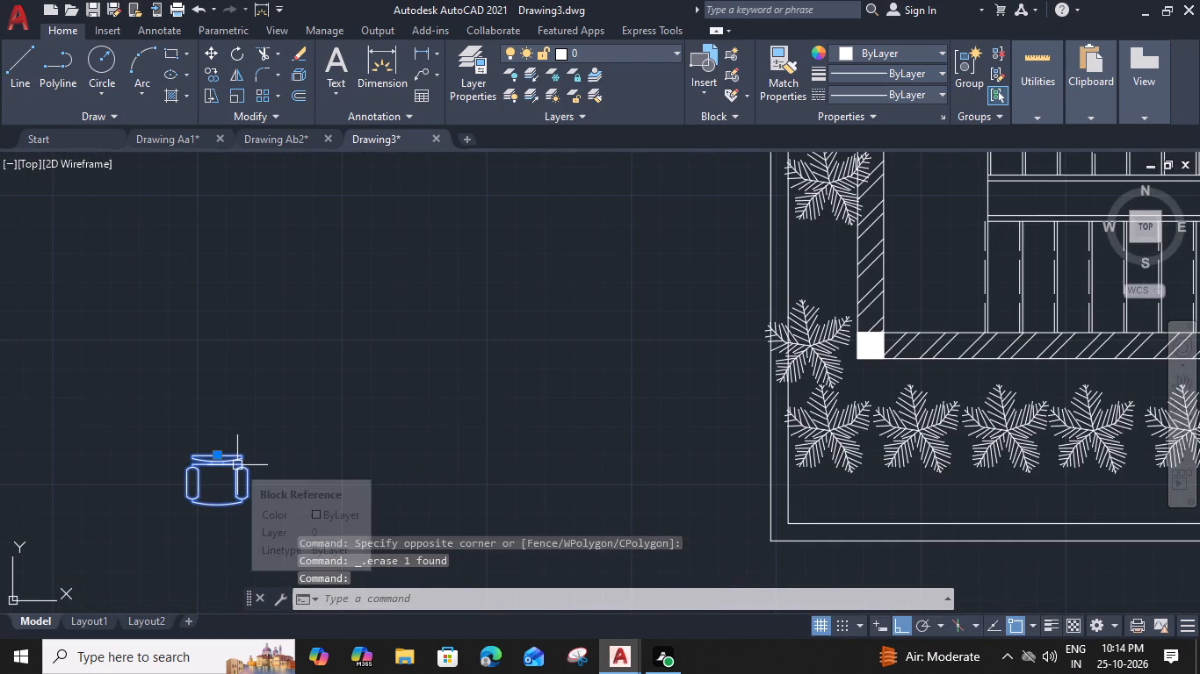
key(Delete)
Delete the middle one of the three rocking chairs in the studyroom.
scroll(354, 427, down, 3)
middle_drag(570, 319, 380, 673)
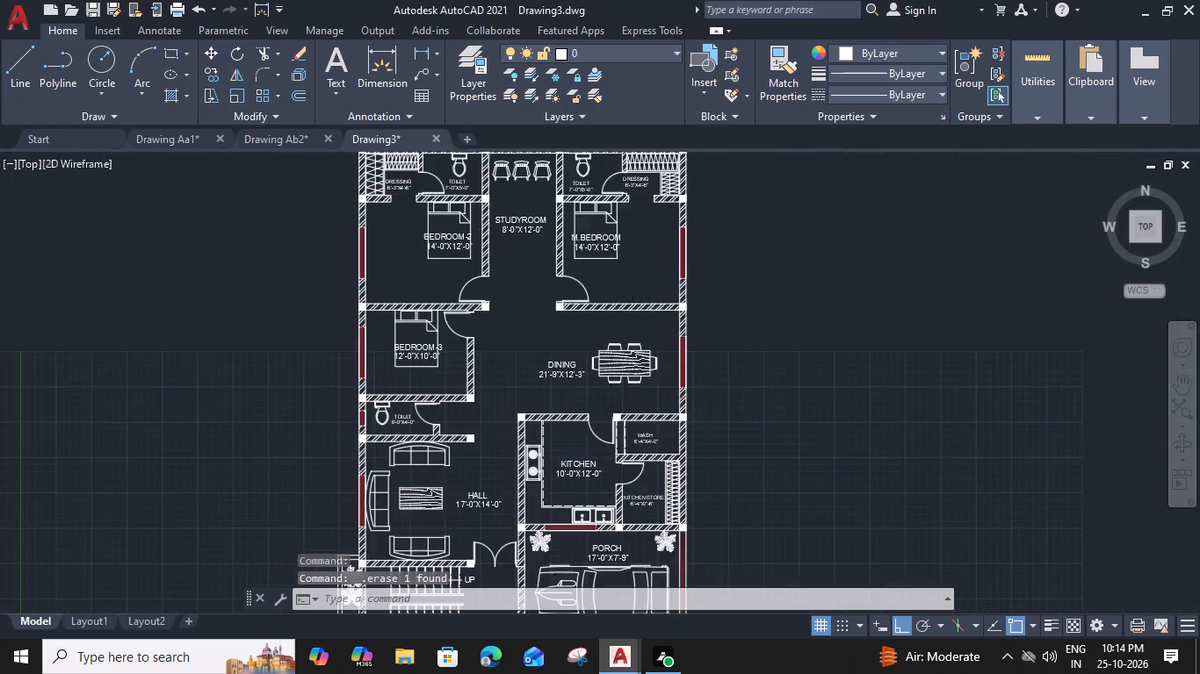
middle_drag(380, 673, 374, 673)
scroll(431, 389, up, 3)
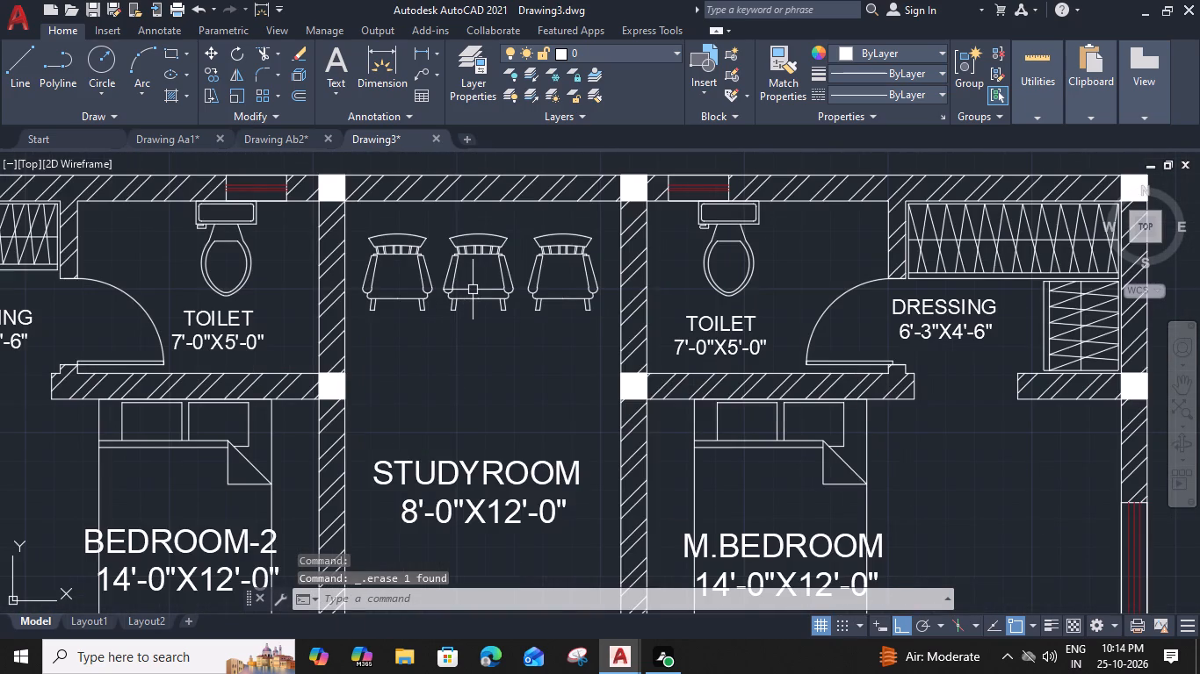
click(470, 293)
click(457, 317)
key(Delete)
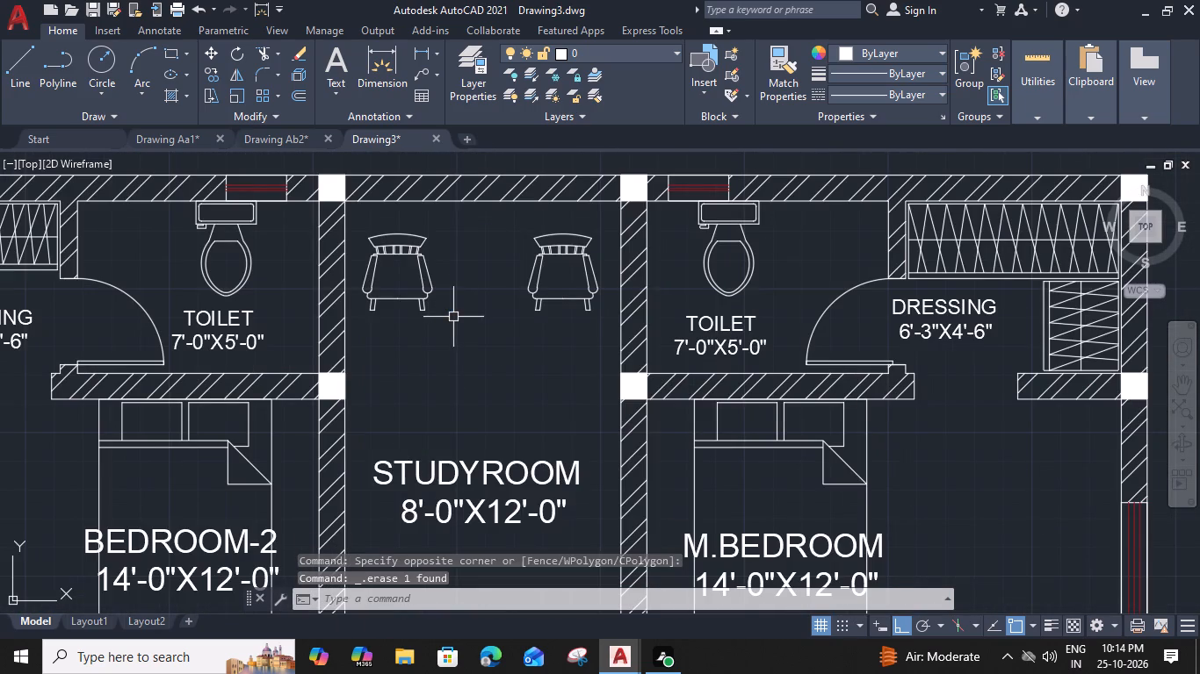
Insert the Table - Square Woodgrain 42 x 42 in. block in the studyroom, just south of the room label.
key(ctrl+2)
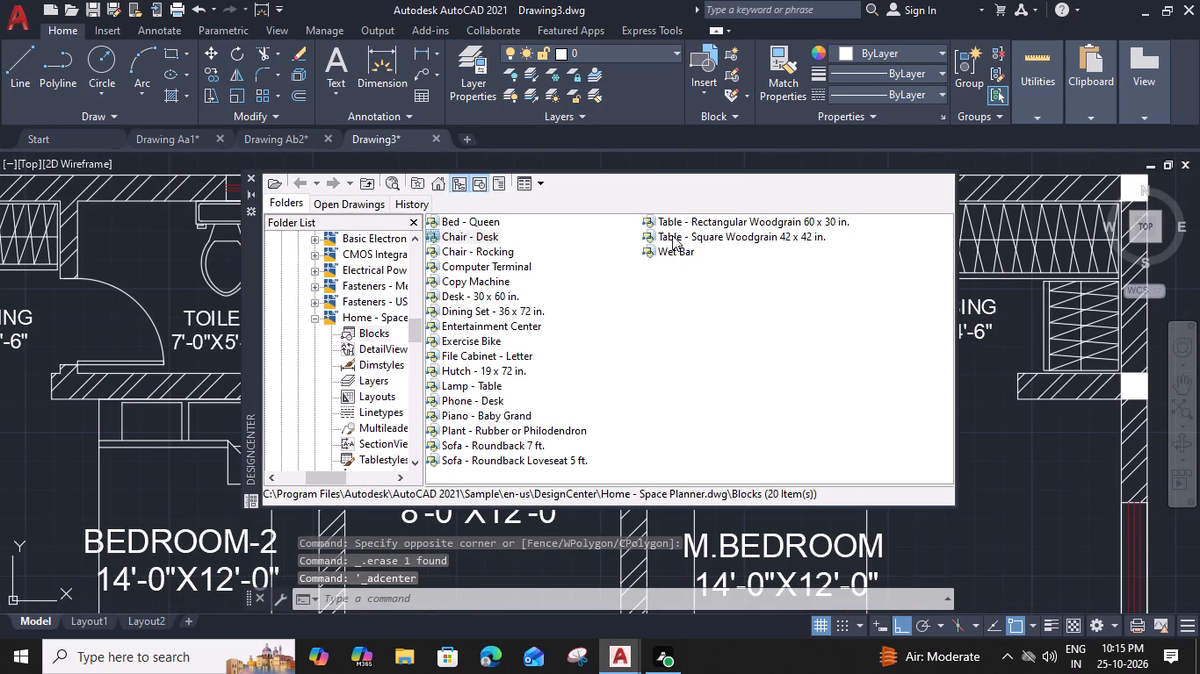
drag(672, 234, 509, 464)
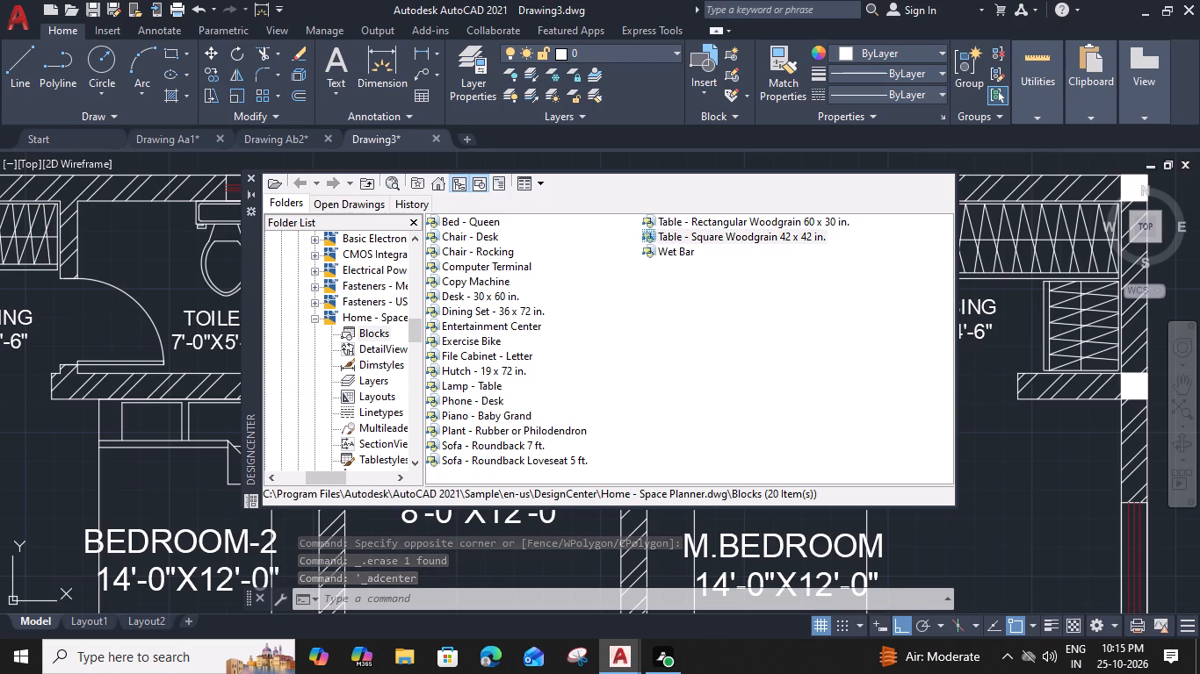
drag(509, 464, 445, 531)
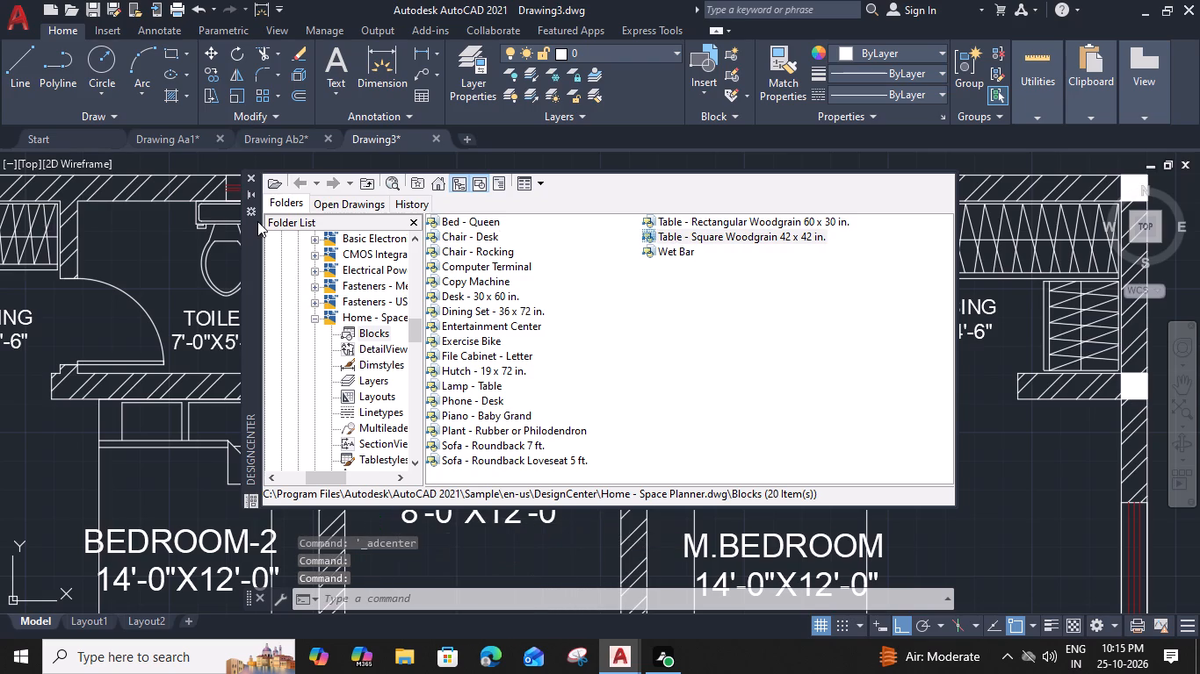
click(251, 175)
click(254, 174)
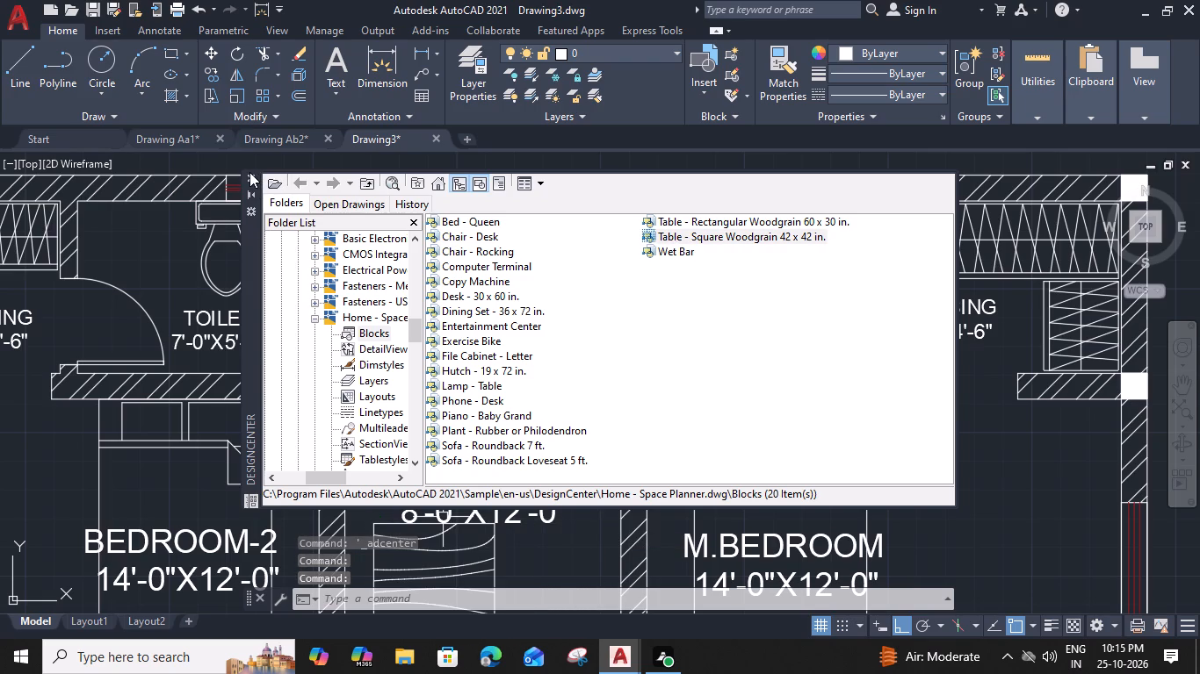
click(249, 172)
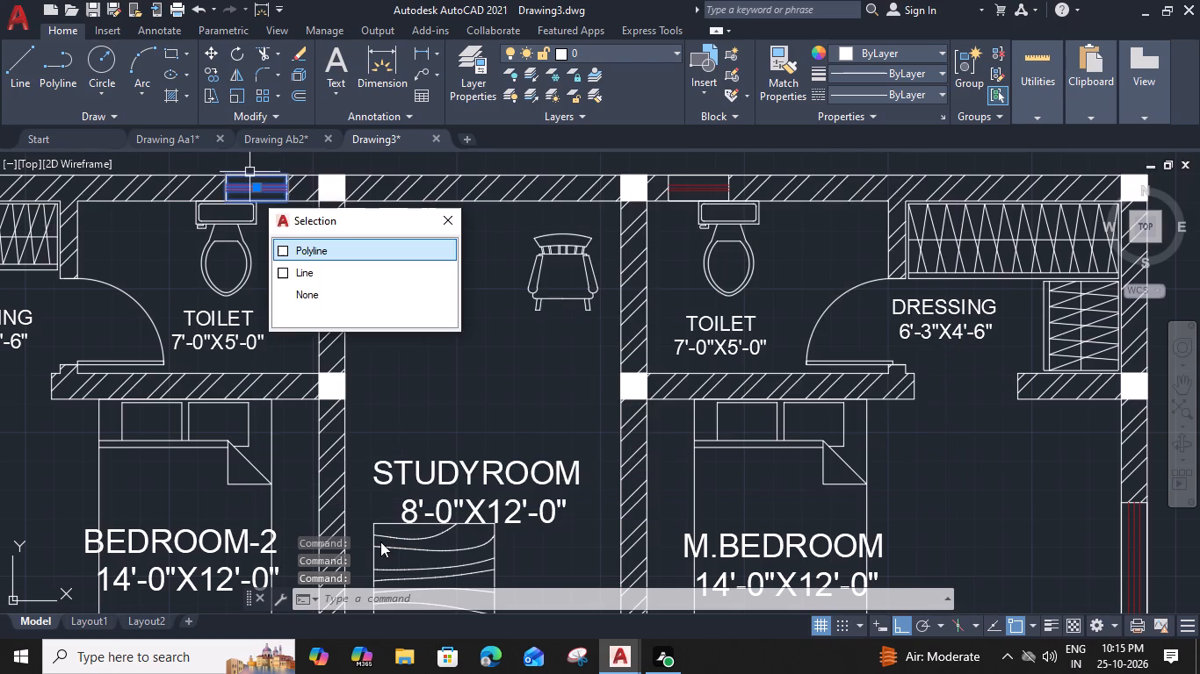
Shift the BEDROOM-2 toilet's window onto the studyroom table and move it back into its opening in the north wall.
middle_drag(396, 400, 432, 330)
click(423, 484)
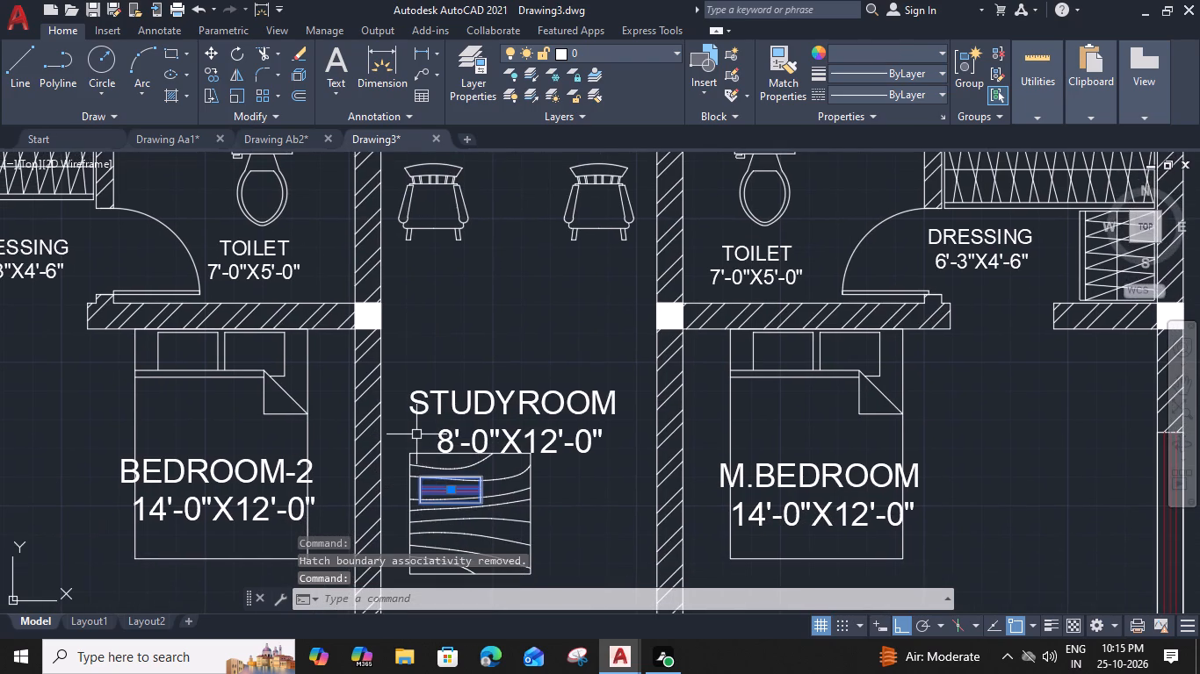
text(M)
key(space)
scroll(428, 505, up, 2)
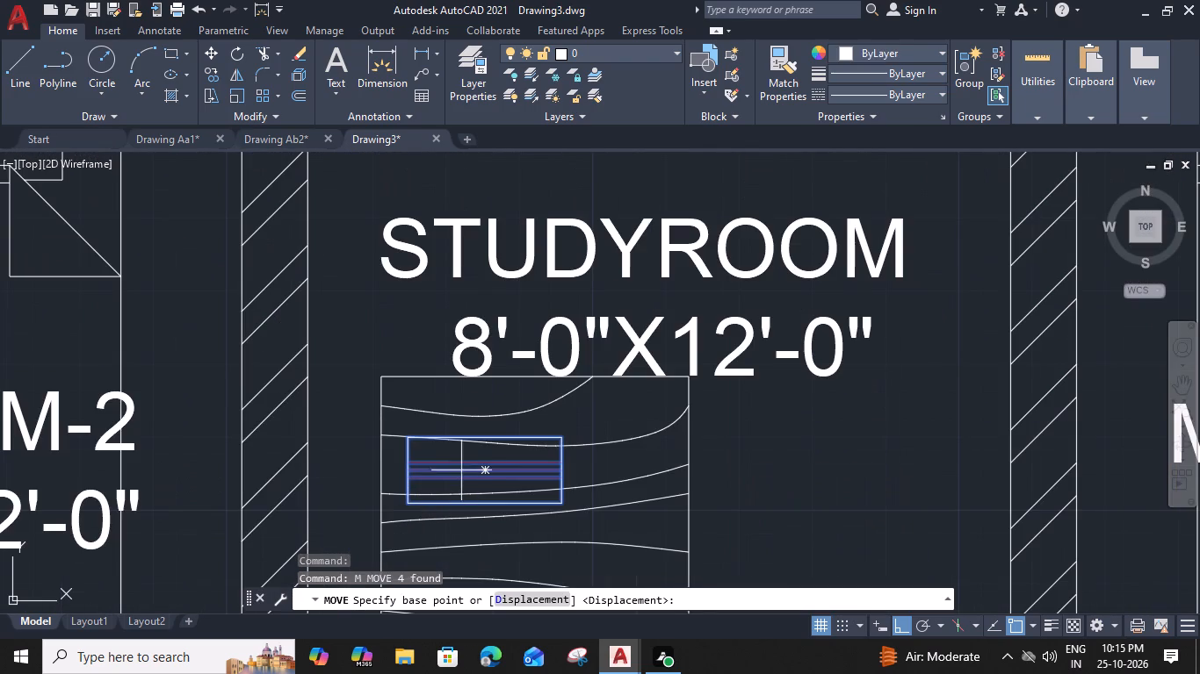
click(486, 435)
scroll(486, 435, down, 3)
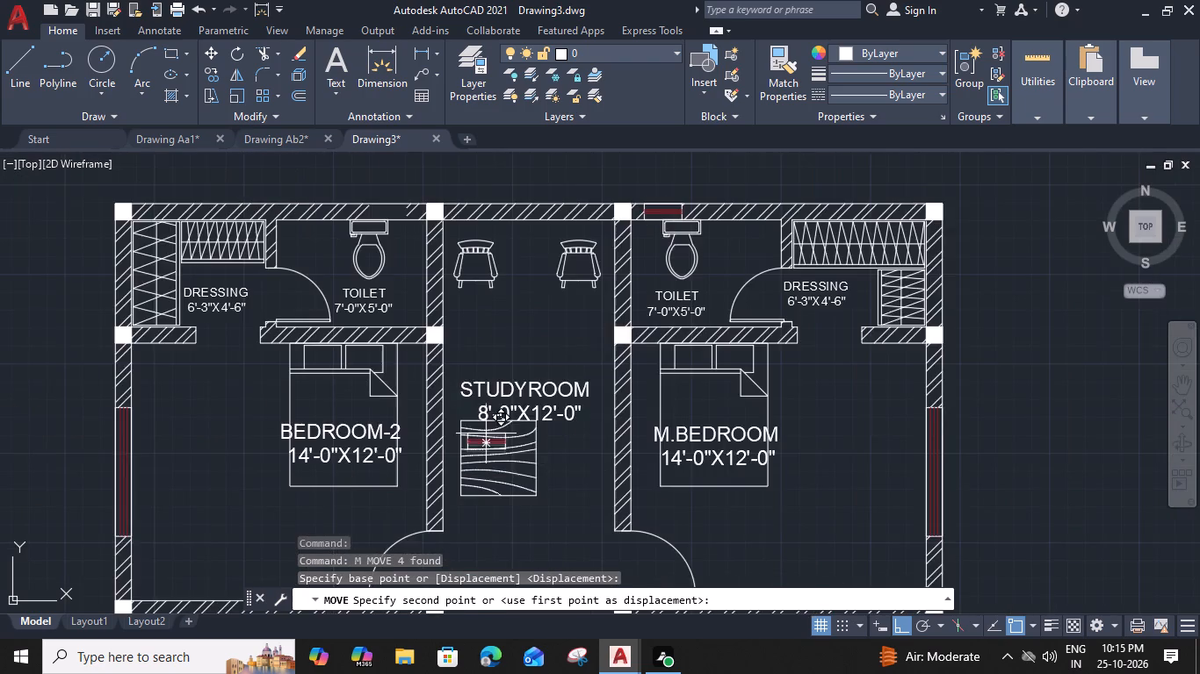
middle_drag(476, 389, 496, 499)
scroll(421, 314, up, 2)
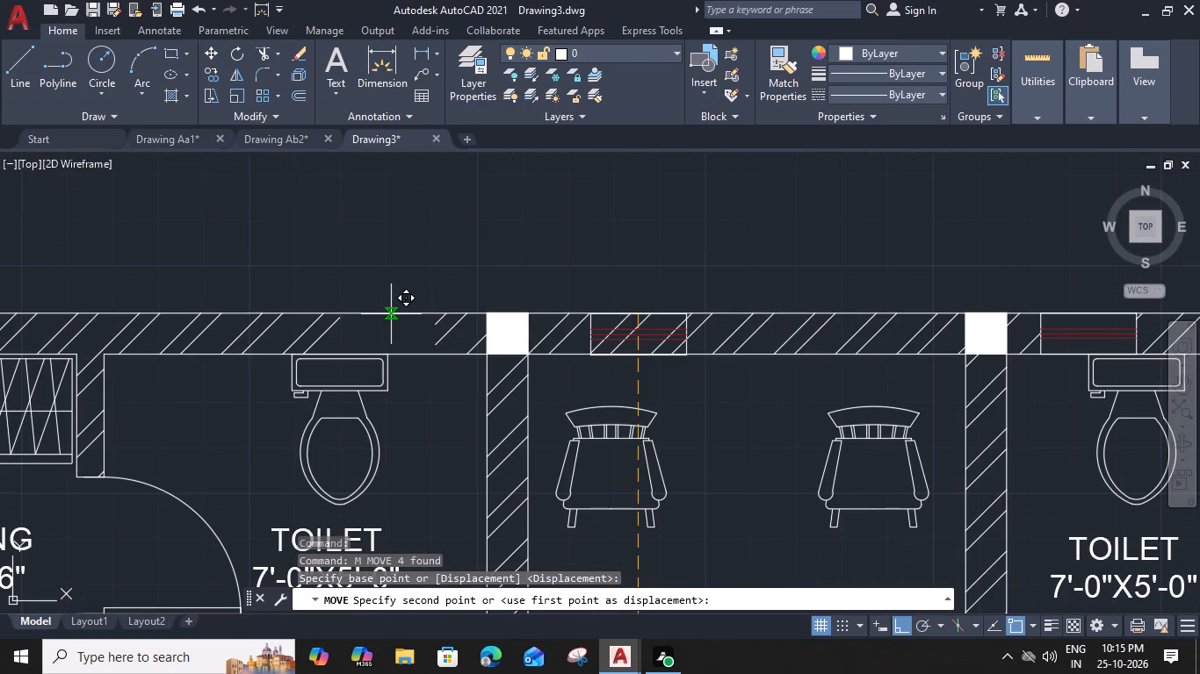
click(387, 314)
Move the square woodgrain table north by about 6'-0", to just south of the studyroom's west rocking chair.
scroll(588, 436, down, 1)
middle_drag(611, 466, 599, 431)
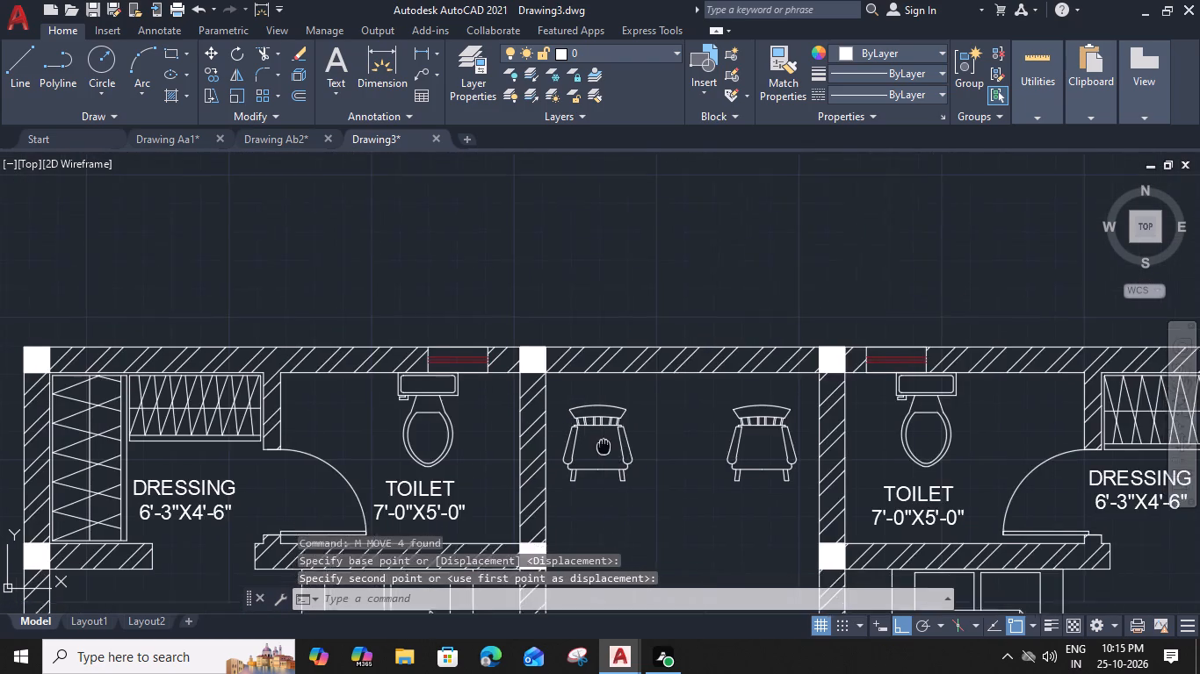
middle_drag(599, 431, 577, 334)
middle_drag(569, 448, 548, 319)
click(527, 447)
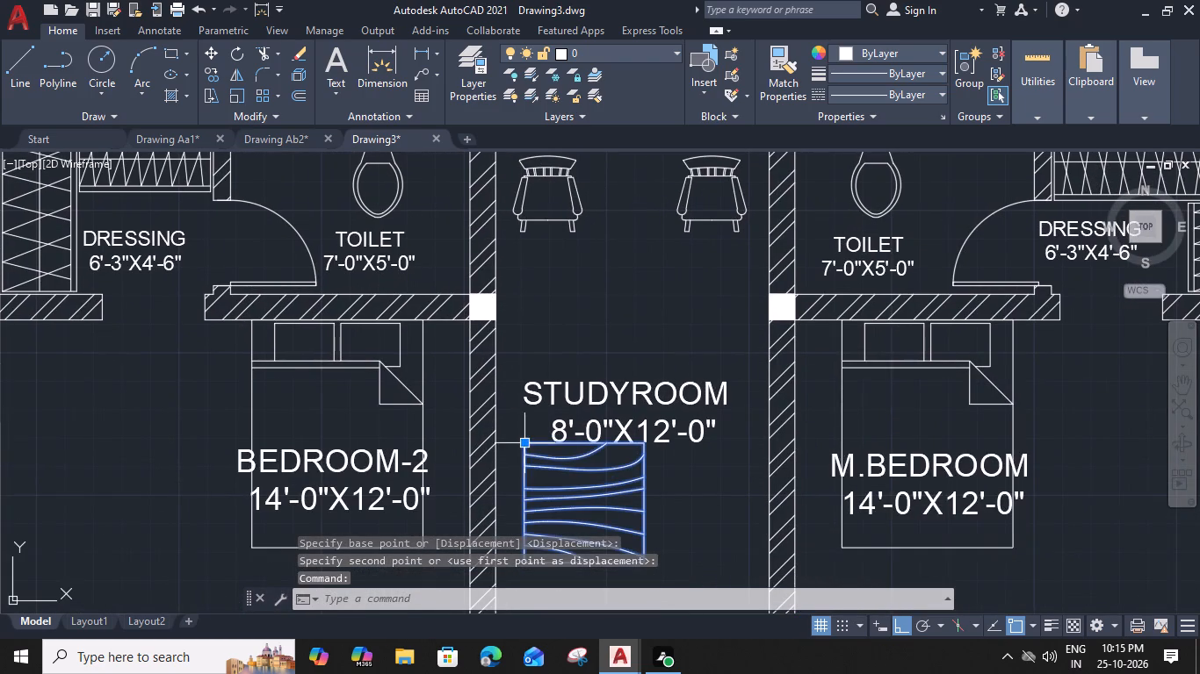
text(M)
key(space)
scroll(557, 453, up, 1)
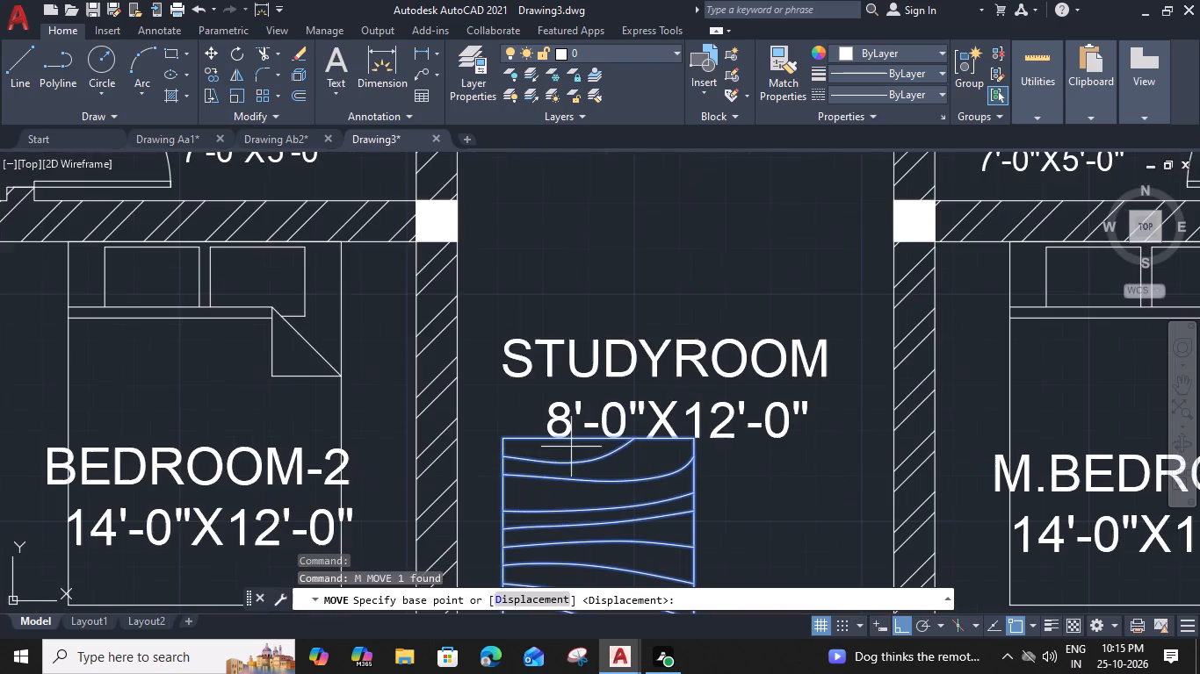
click(596, 435)
middle_drag(597, 319, 488, 484)
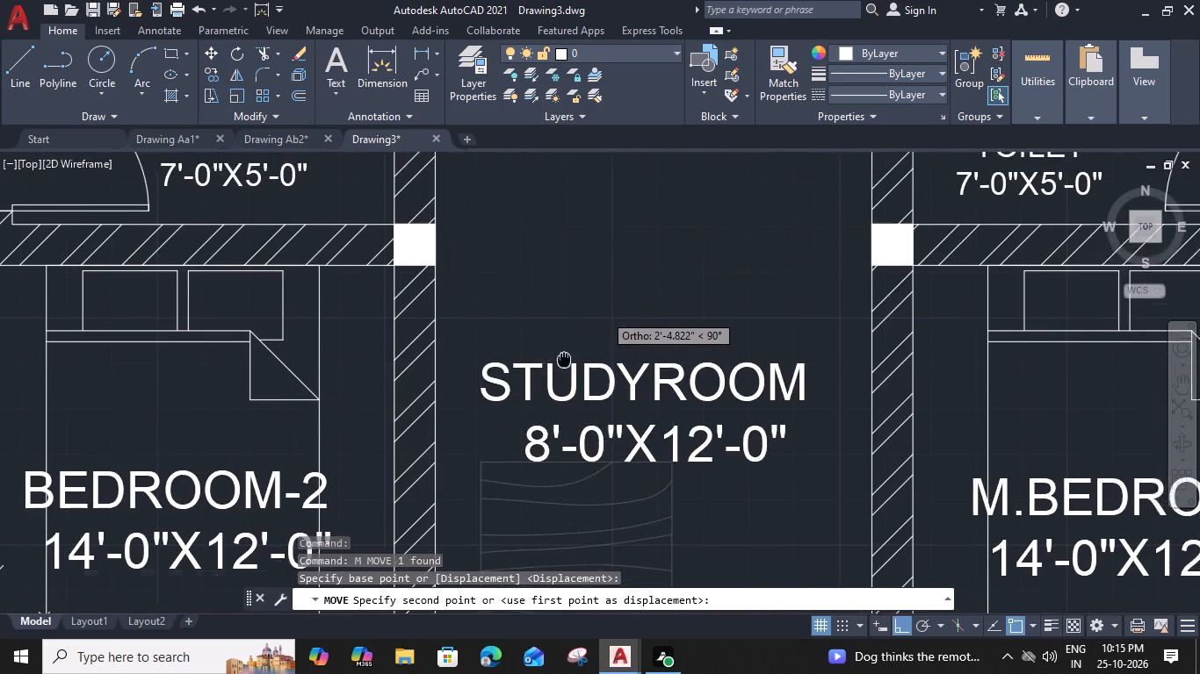
middle_drag(488, 484, 472, 522)
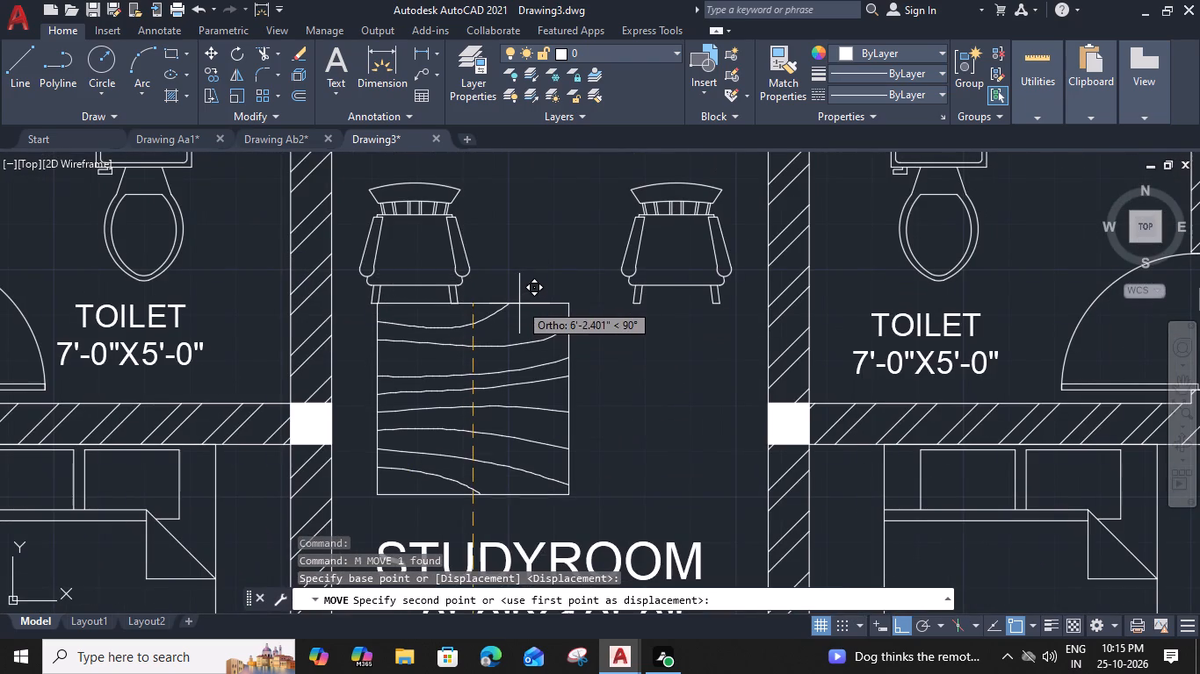
click(519, 312)
Move the table east about 1'-3.5" so it sits centred between the two rocking chairs.
click(570, 369)
text(M)
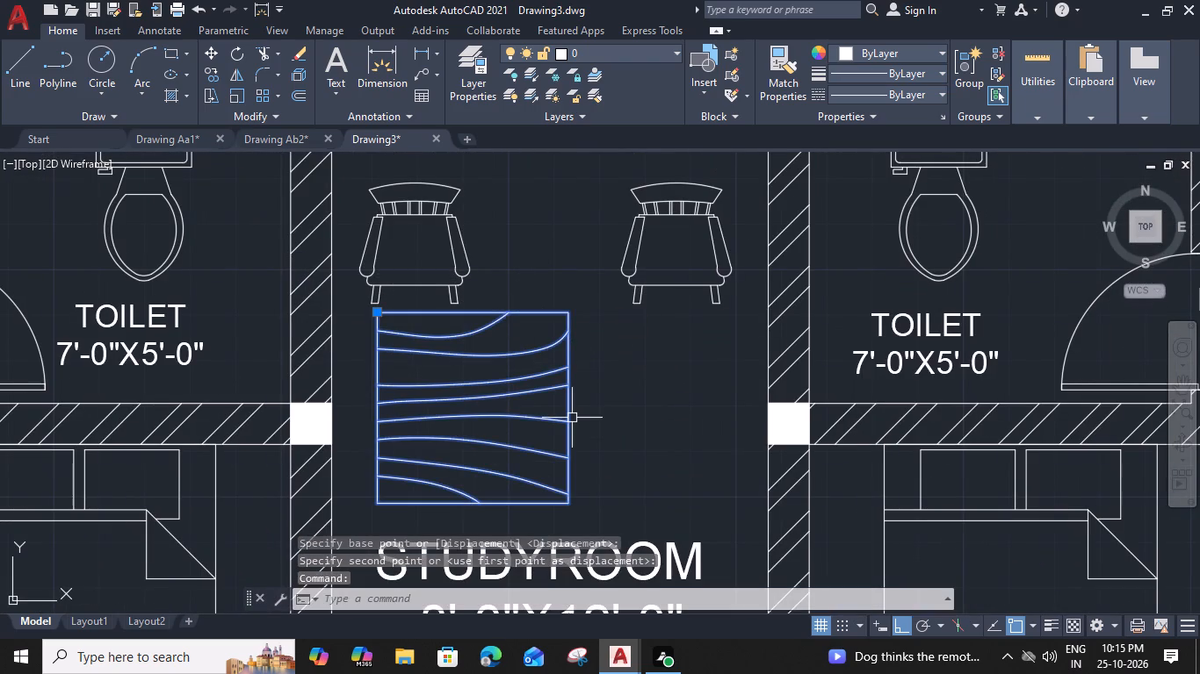
key(space)
click(566, 408)
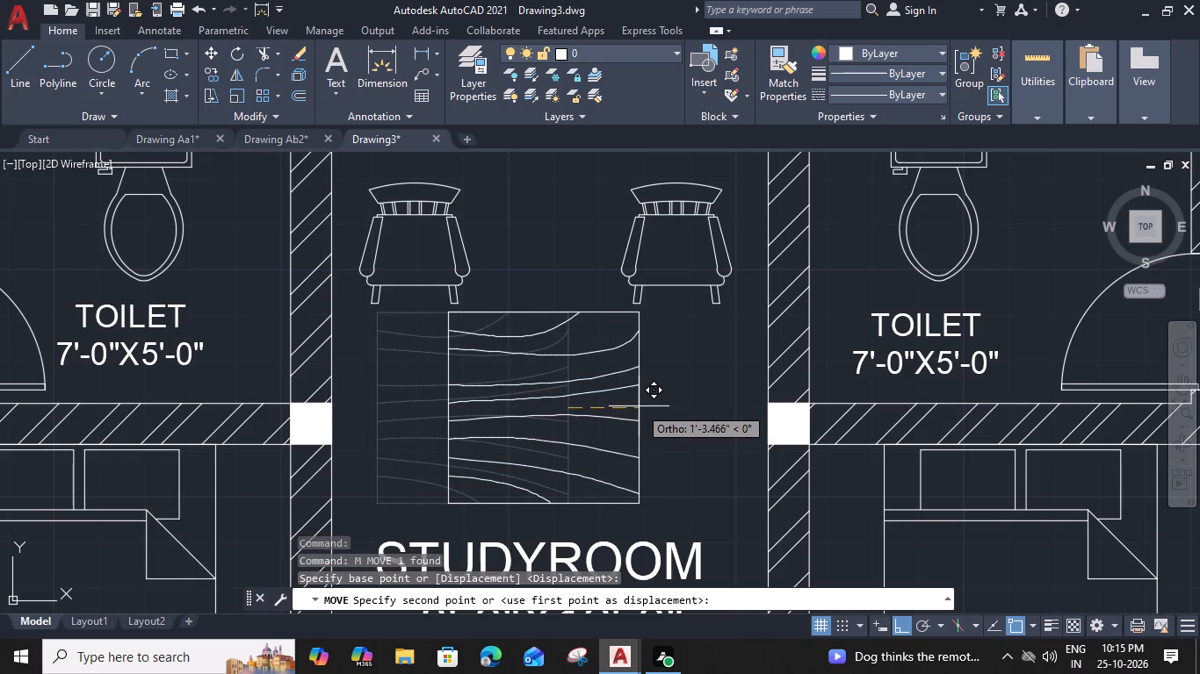
click(639, 406)
scroll(566, 358, down, 1)
middle_click(565, 357)
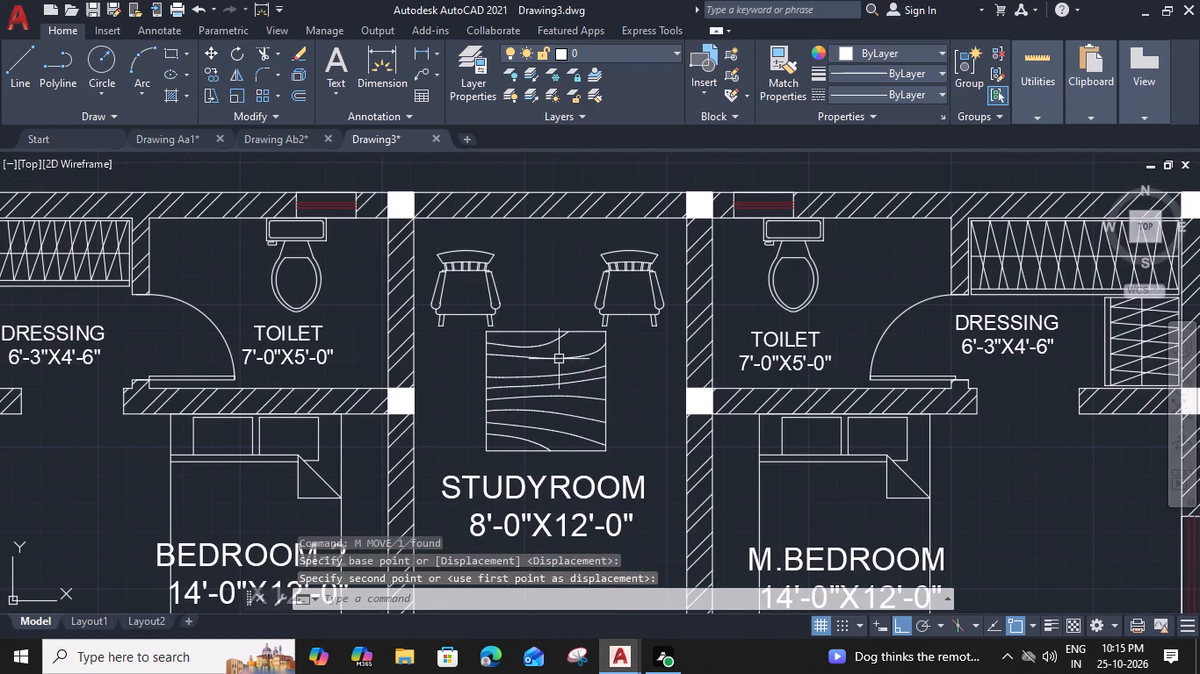
Scale the studyroom table down to about three-quarters size from the midpoint of its north edge.
click(558, 334)
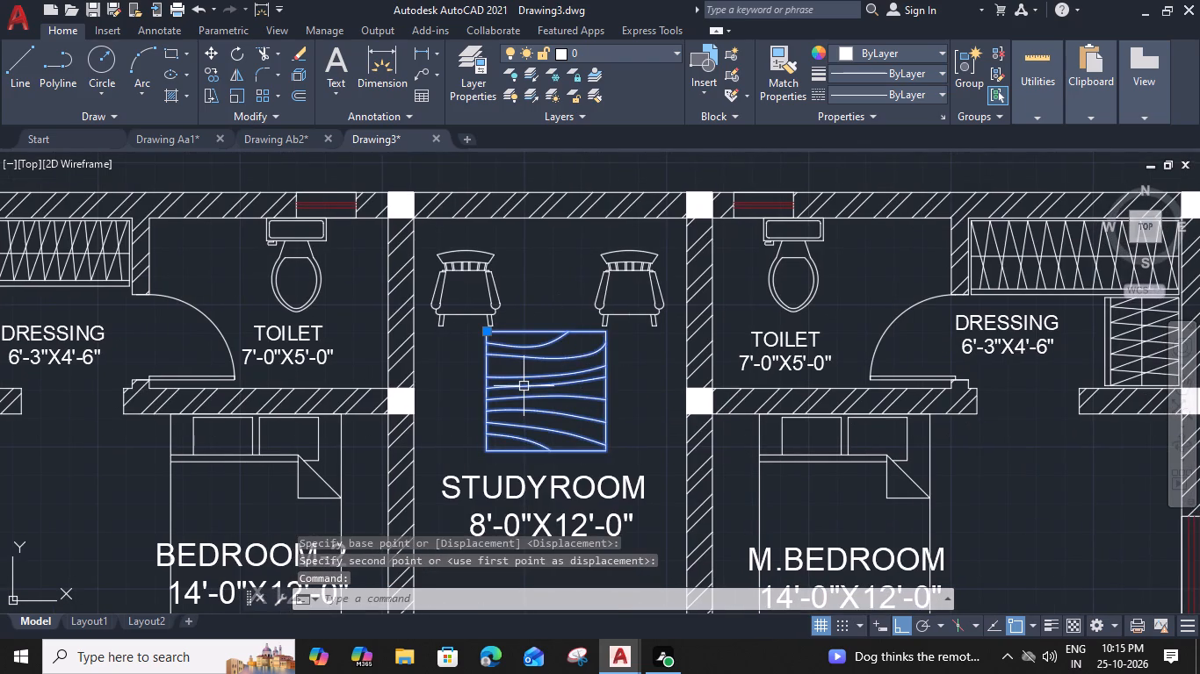
text(SC)
key(space)
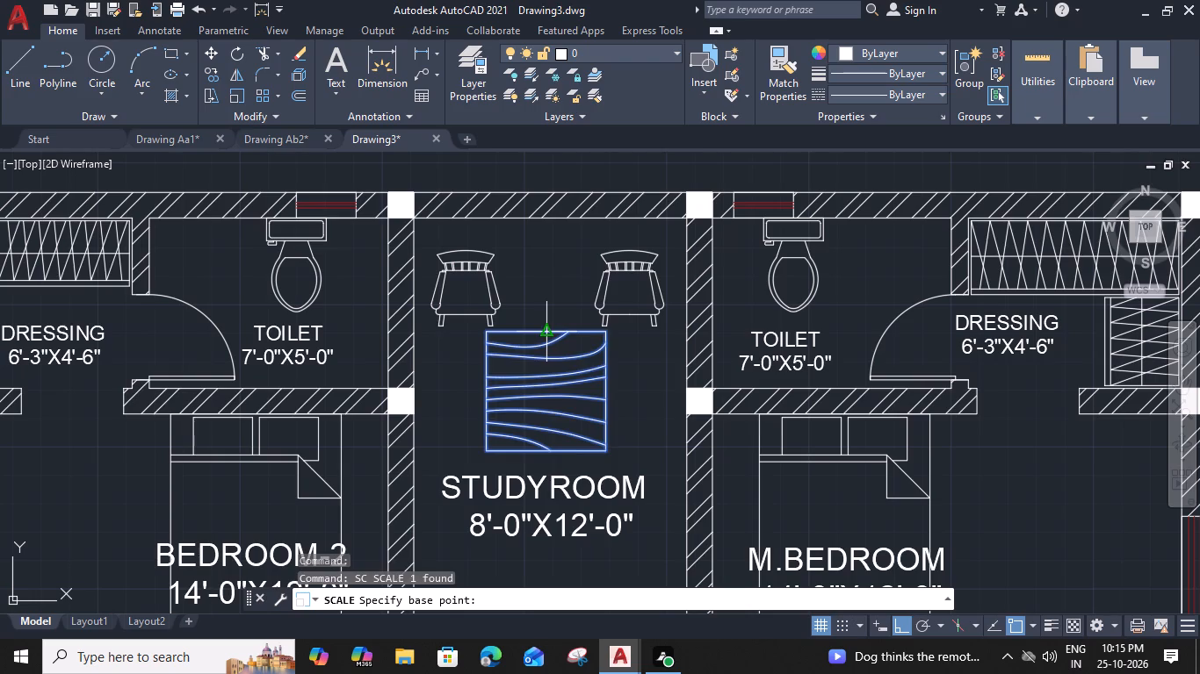
click(544, 333)
click(545, 374)
Move the reduced table slightly north so its north edge lies between the front parts of the two rocking chairs.
click(550, 331)
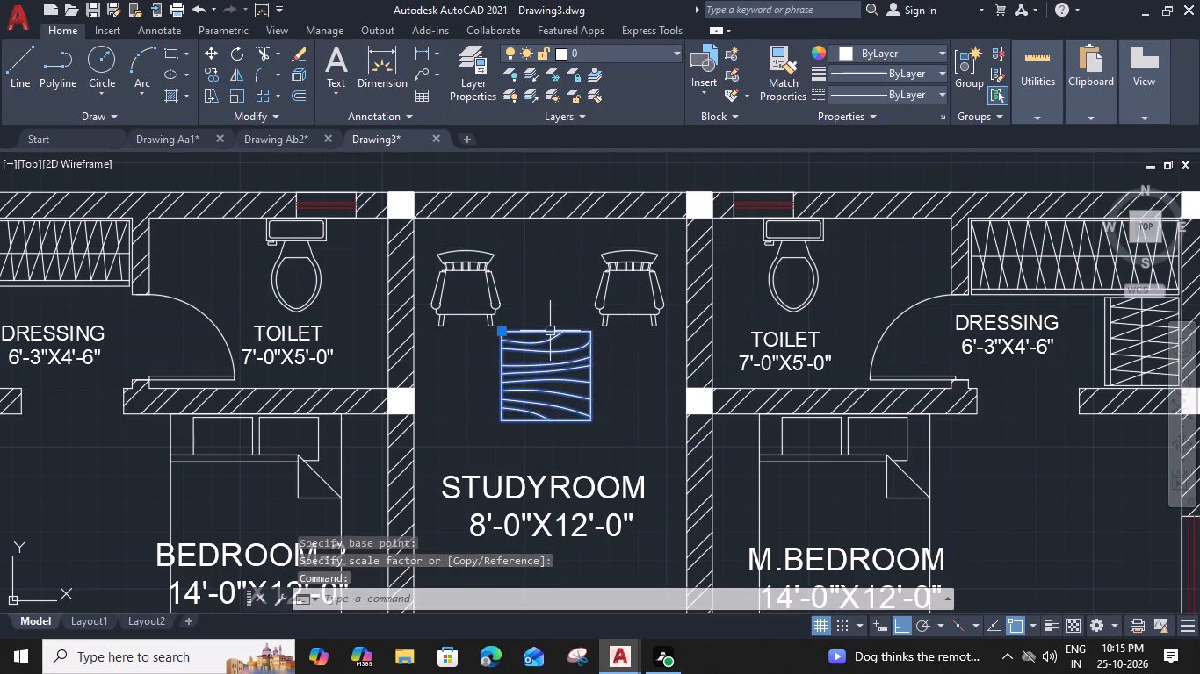
text(M)
key(space)
scroll(546, 321, up, 2)
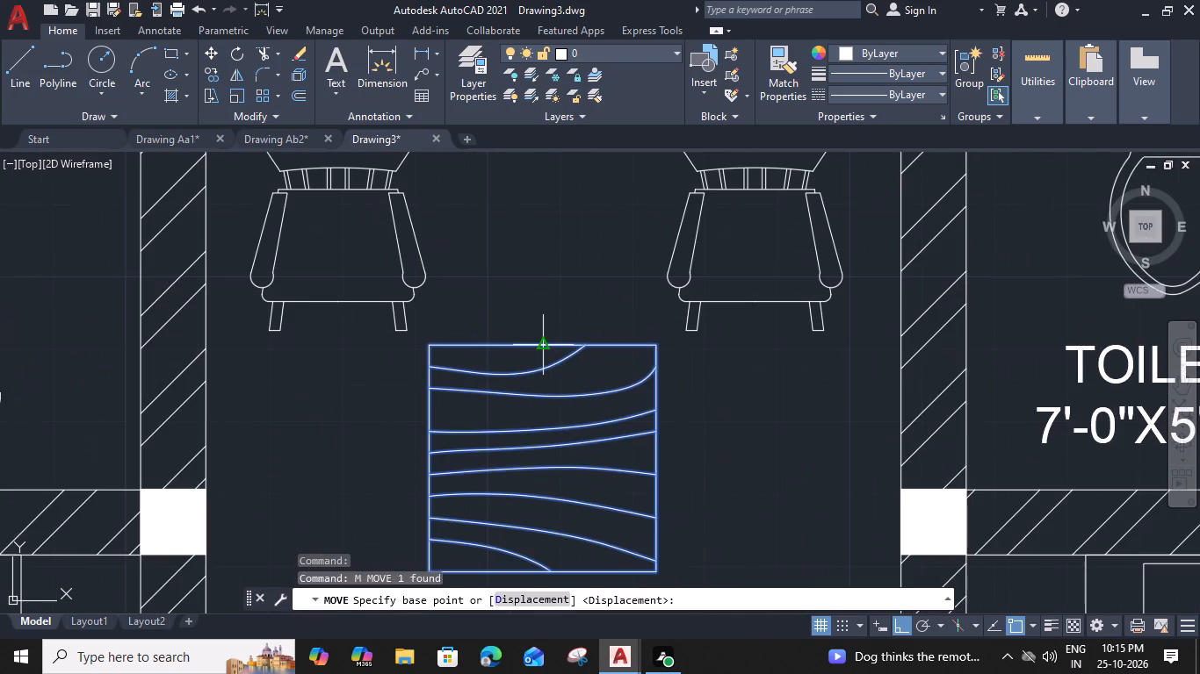
click(538, 345)
click(541, 275)
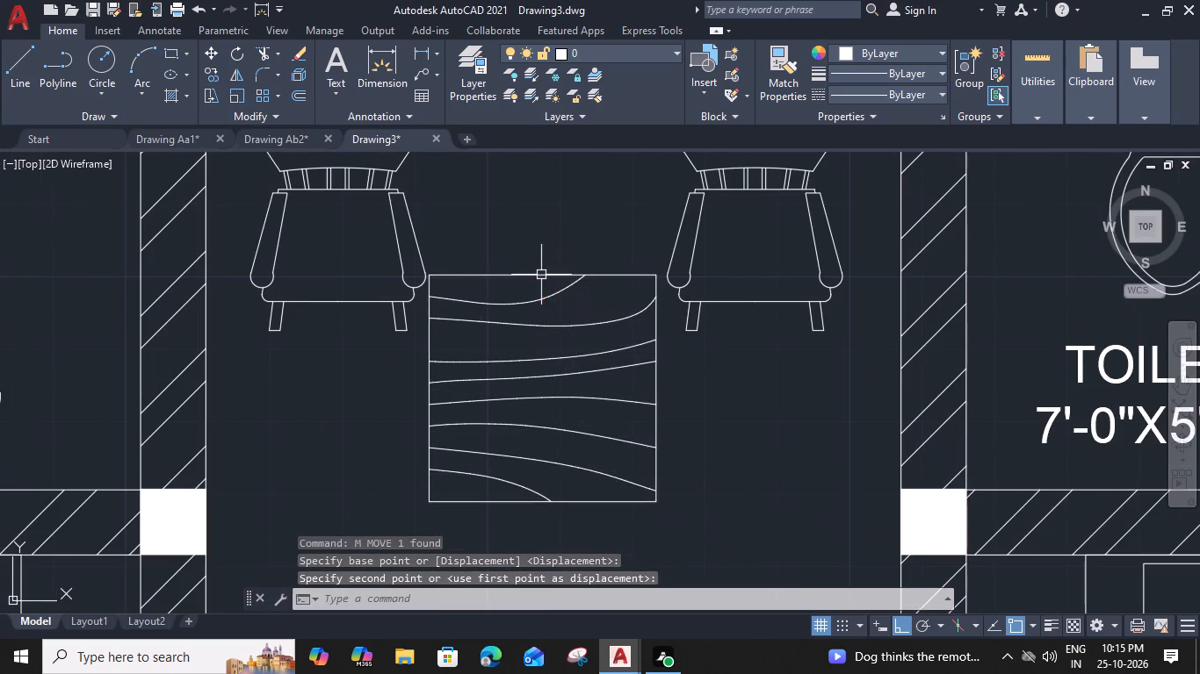
Copy the HALL room label straight south, about 24'-8", to the empty area below the plan's entrance.
scroll(541, 275, down, 1)
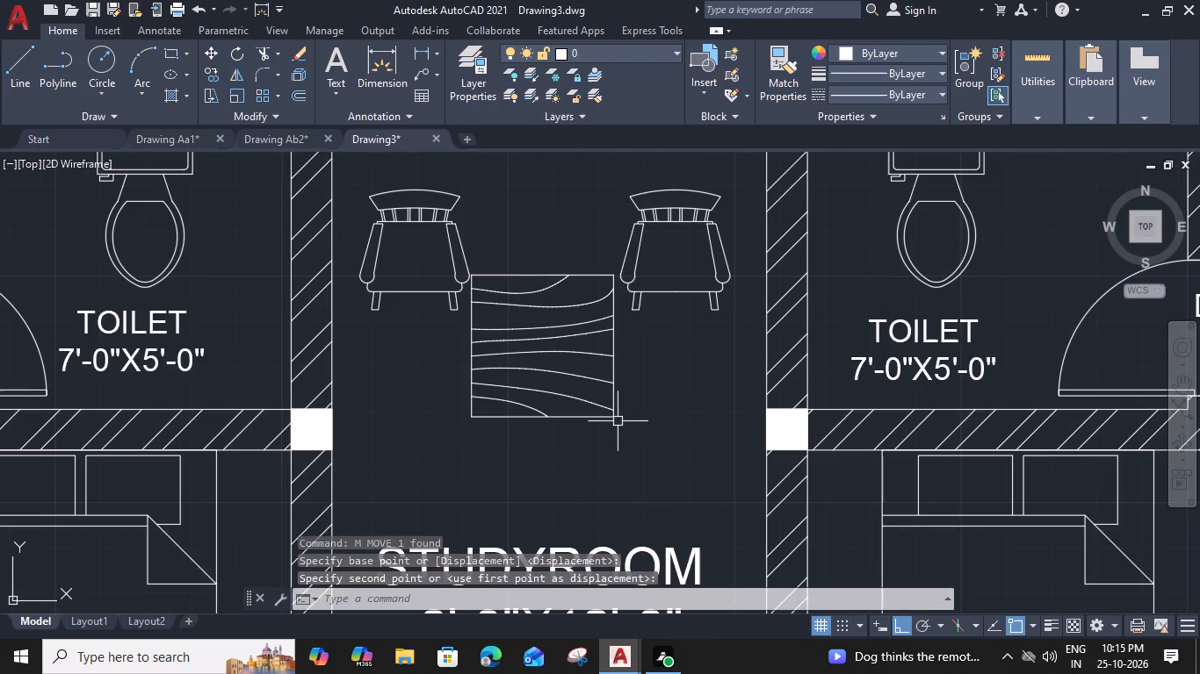
scroll(618, 421, down, 2)
middle_drag(625, 435, 680, 354)
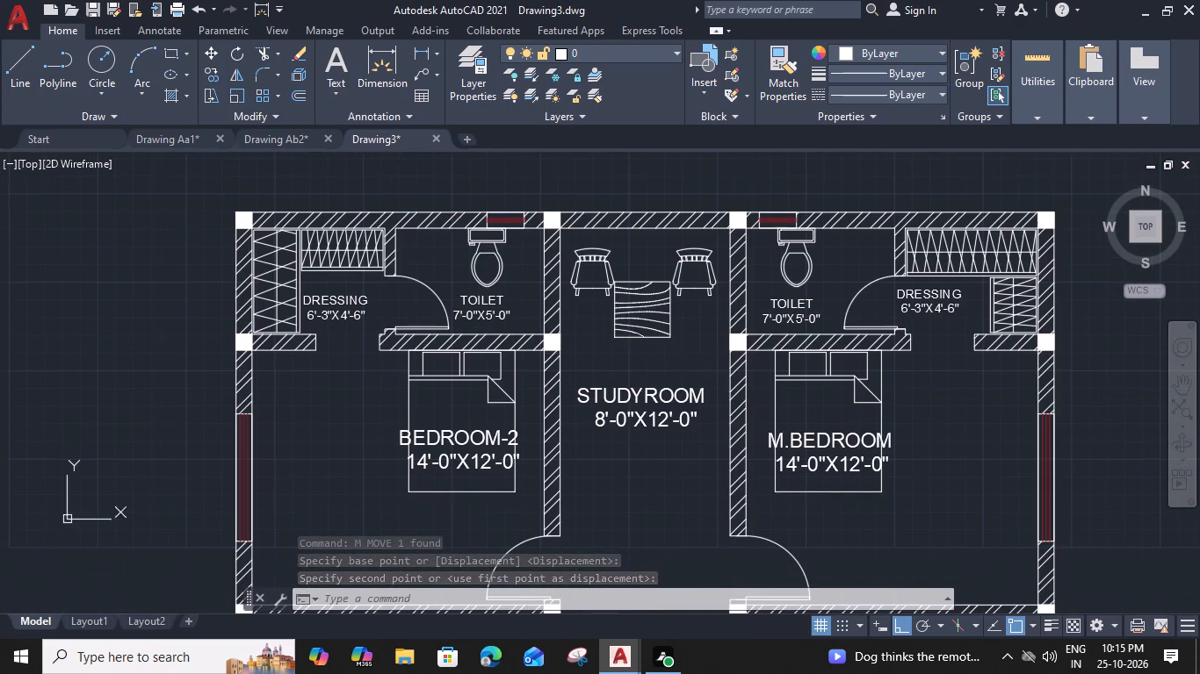
middle_drag(676, 443, 665, 256)
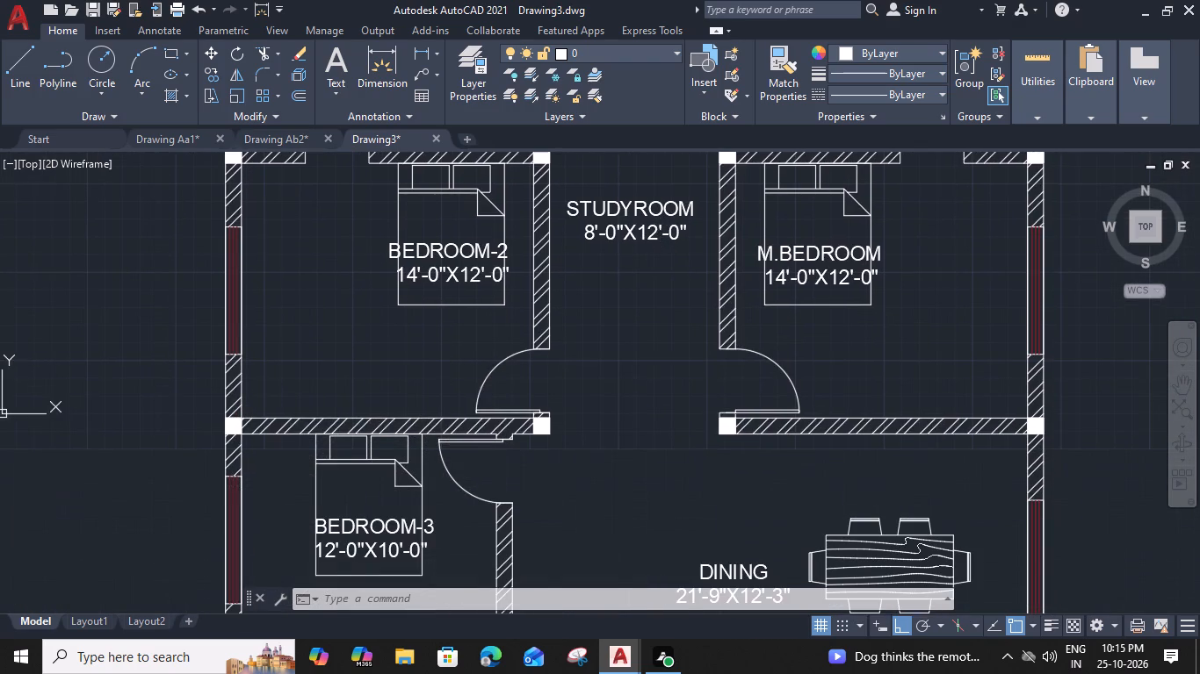
middle_drag(654, 392, 654, 297)
scroll(654, 350, down, 1)
middle_drag(643, 403, 639, 255)
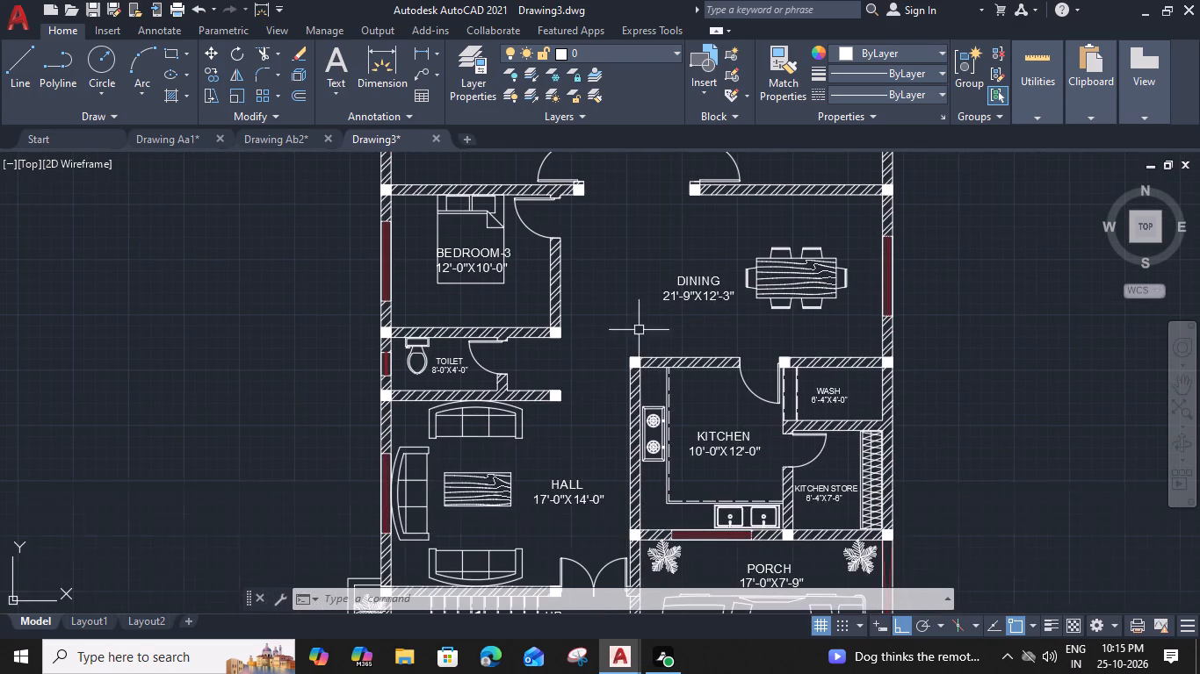
middle_drag(642, 379, 635, 326)
middle_drag(648, 443, 645, 387)
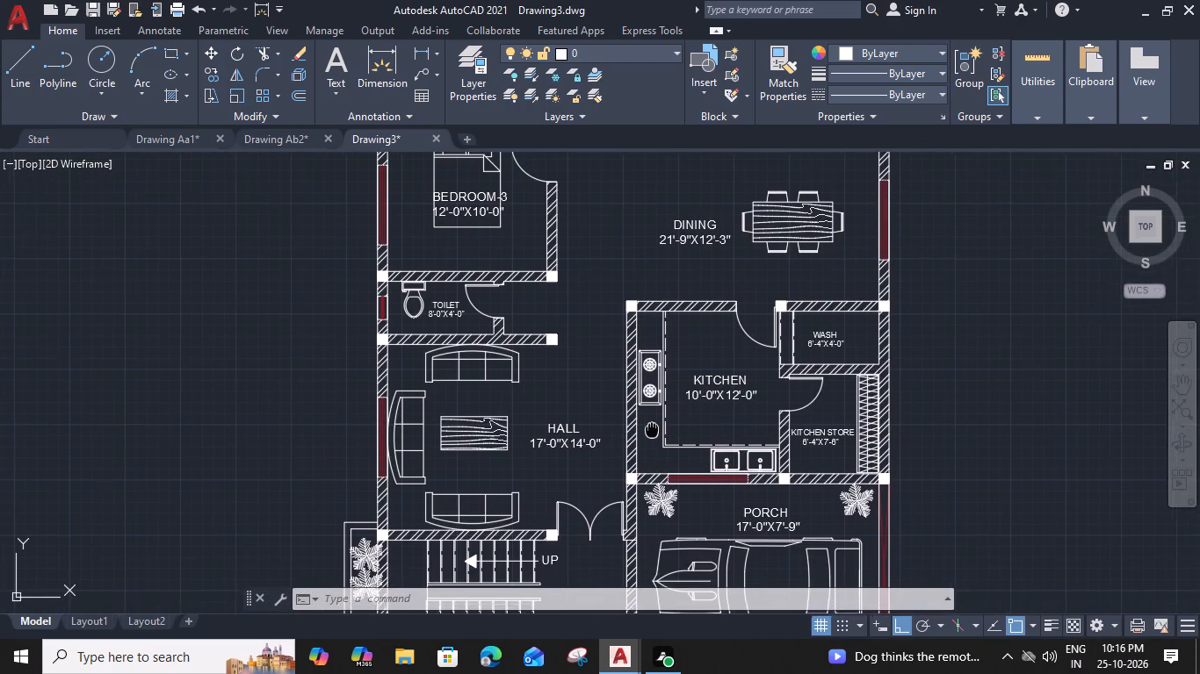
middle_drag(645, 387, 637, 350)
middle_drag(624, 462, 611, 335)
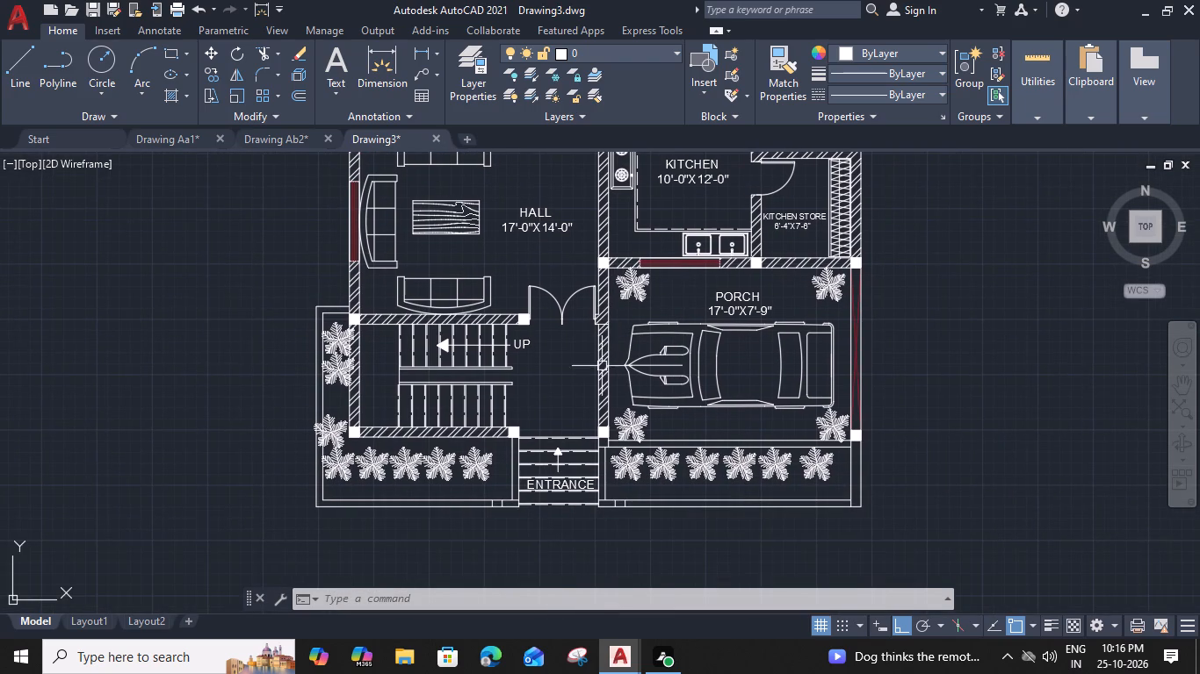
click(519, 229)
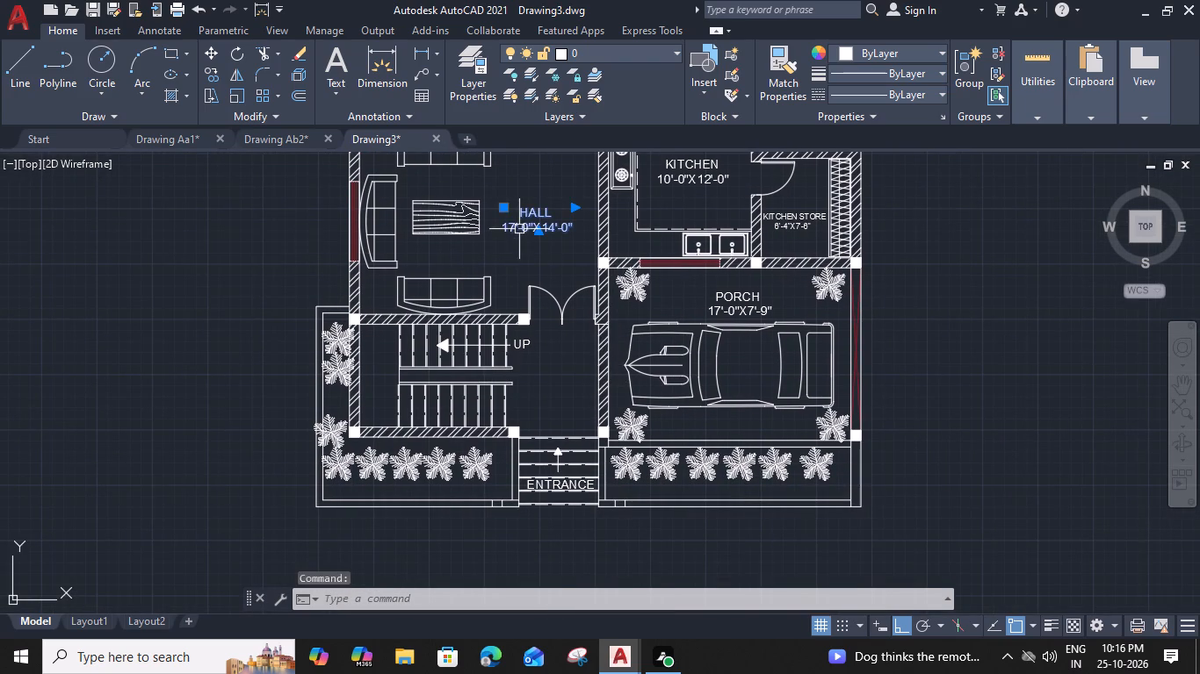
text(CO)
key(space)
click(503, 233)
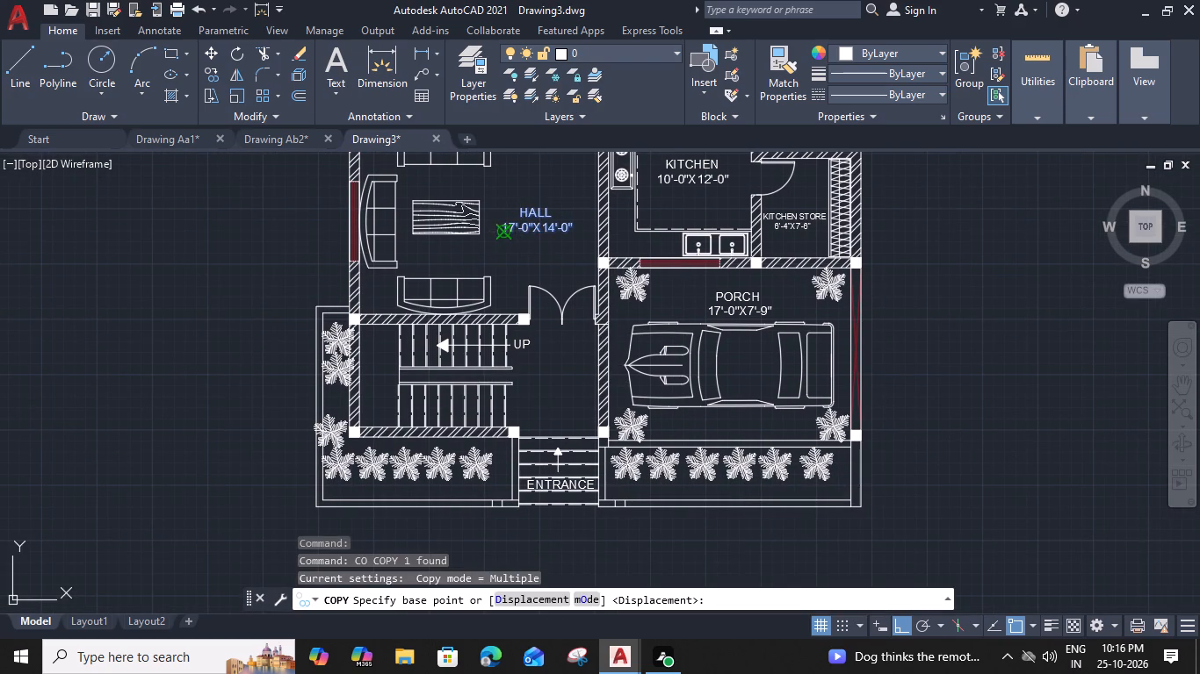
middle_drag(475, 412, 502, 278)
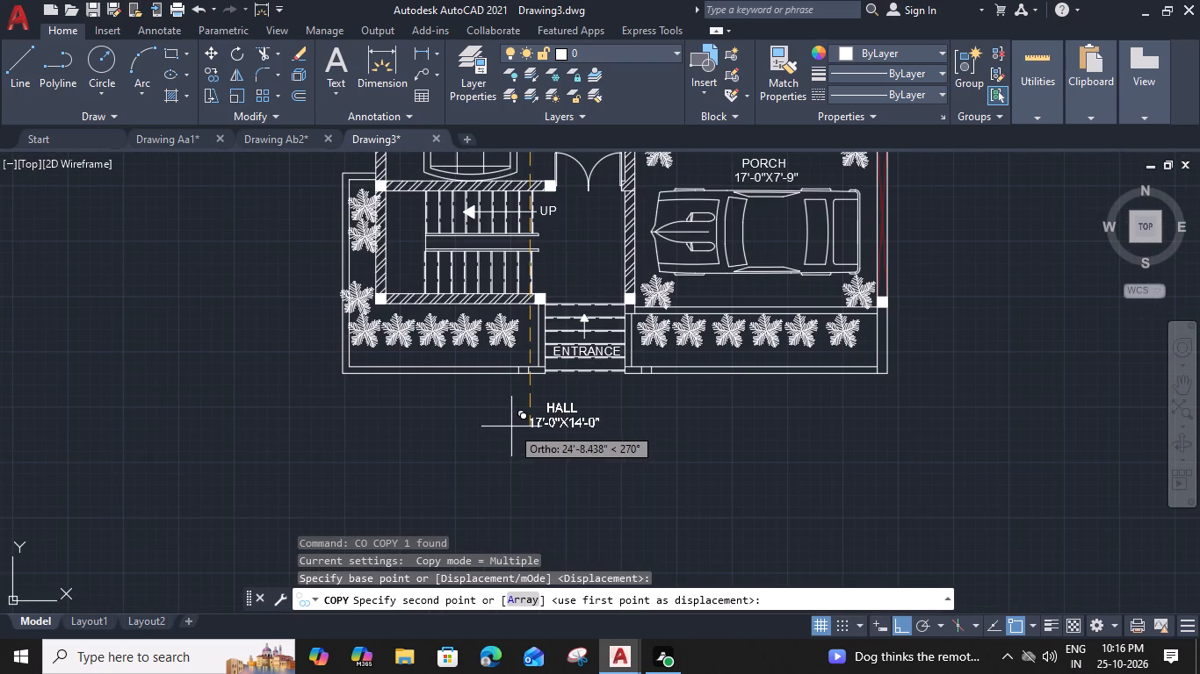
click(511, 426)
key(Escape)
In the copied HALL label, widen the text frame and set the height of all its text to 2'.
double_click(565, 410)
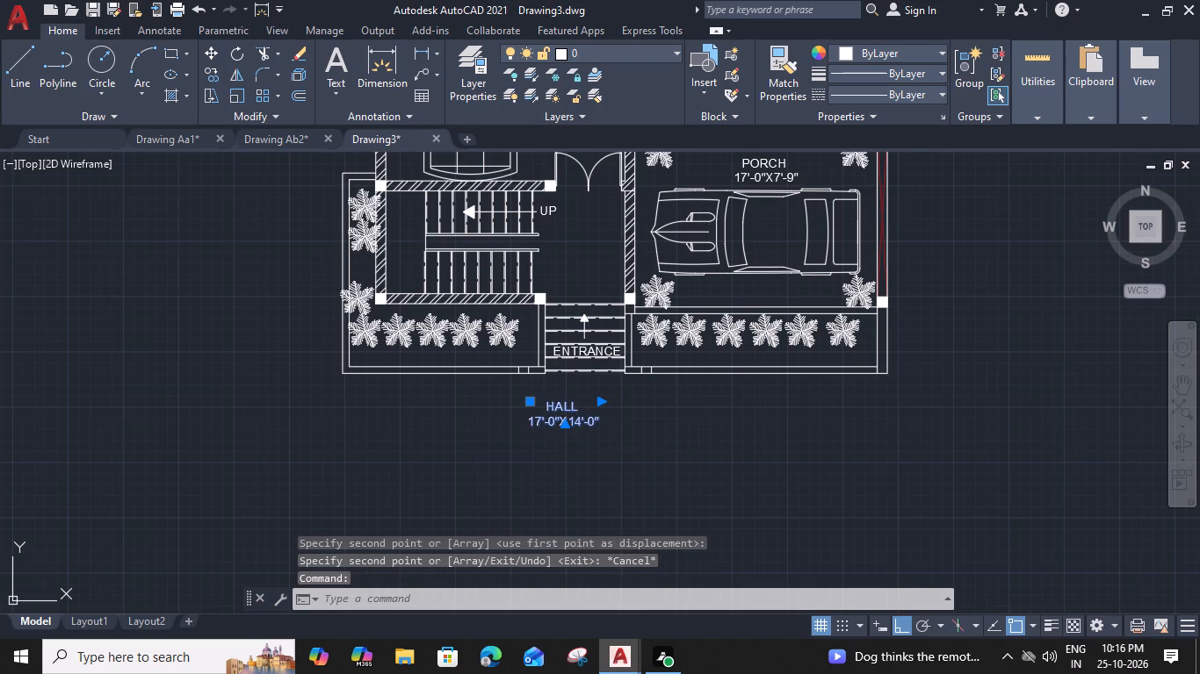
scroll(565, 410, up, 2)
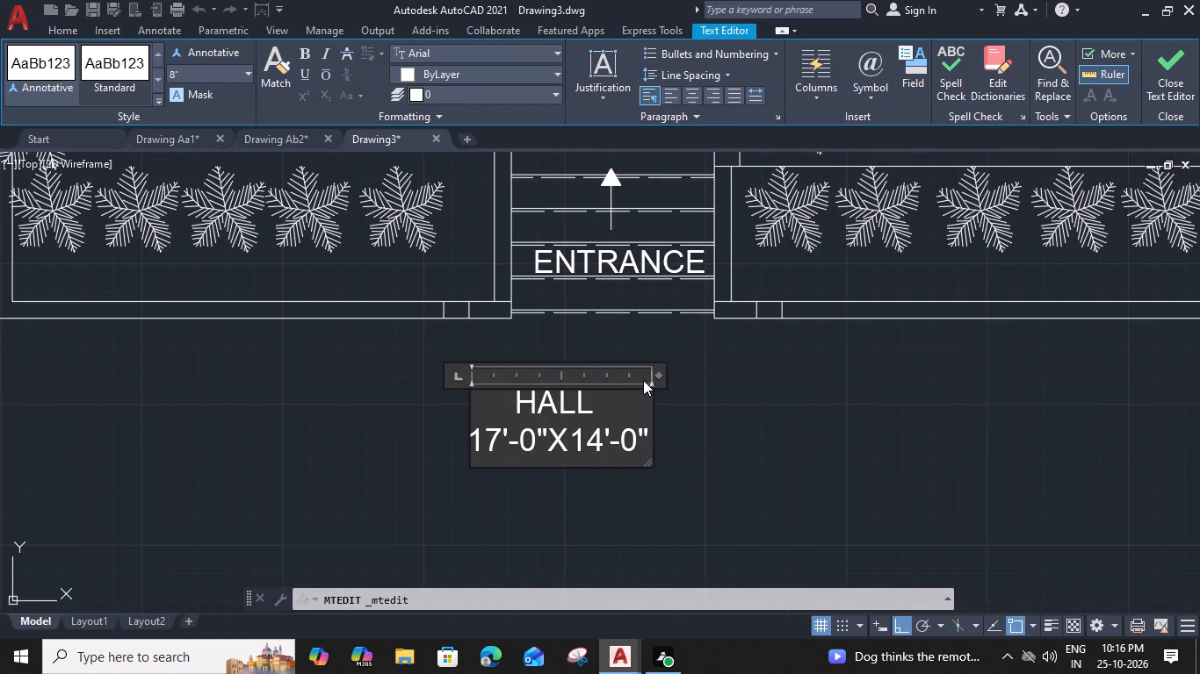
click(654, 375)
drag(657, 379, 829, 389)
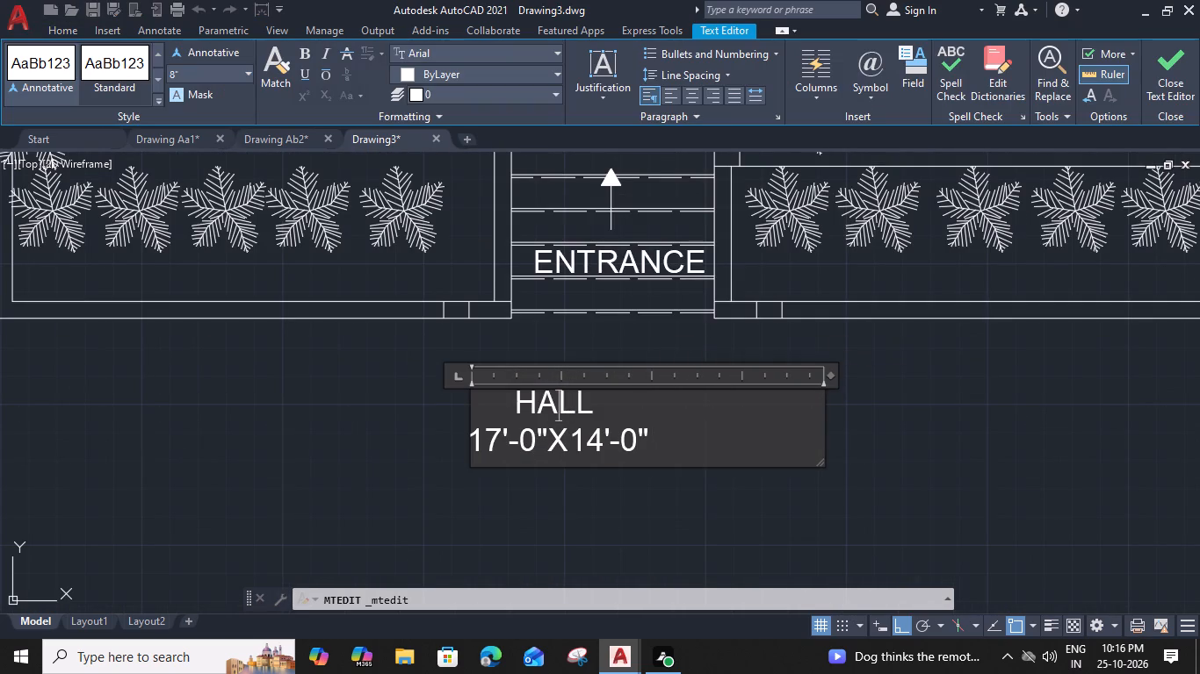
drag(660, 448, 424, 412)
click(178, 73)
text(2')
key(Return)
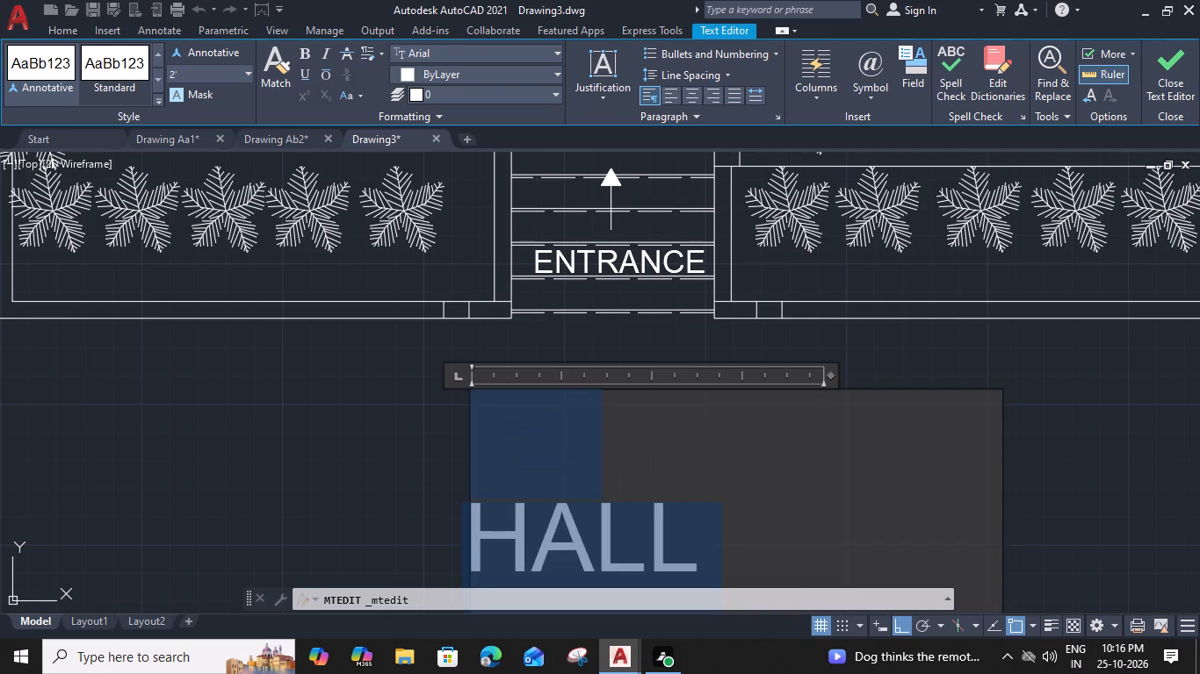
Replace the copied HALL label's text with GROUND FLOOR HOUSE PLAN and widen its frame so the title fits on one line.
scroll(430, 319, down, 3)
drag(535, 324, 657, 337)
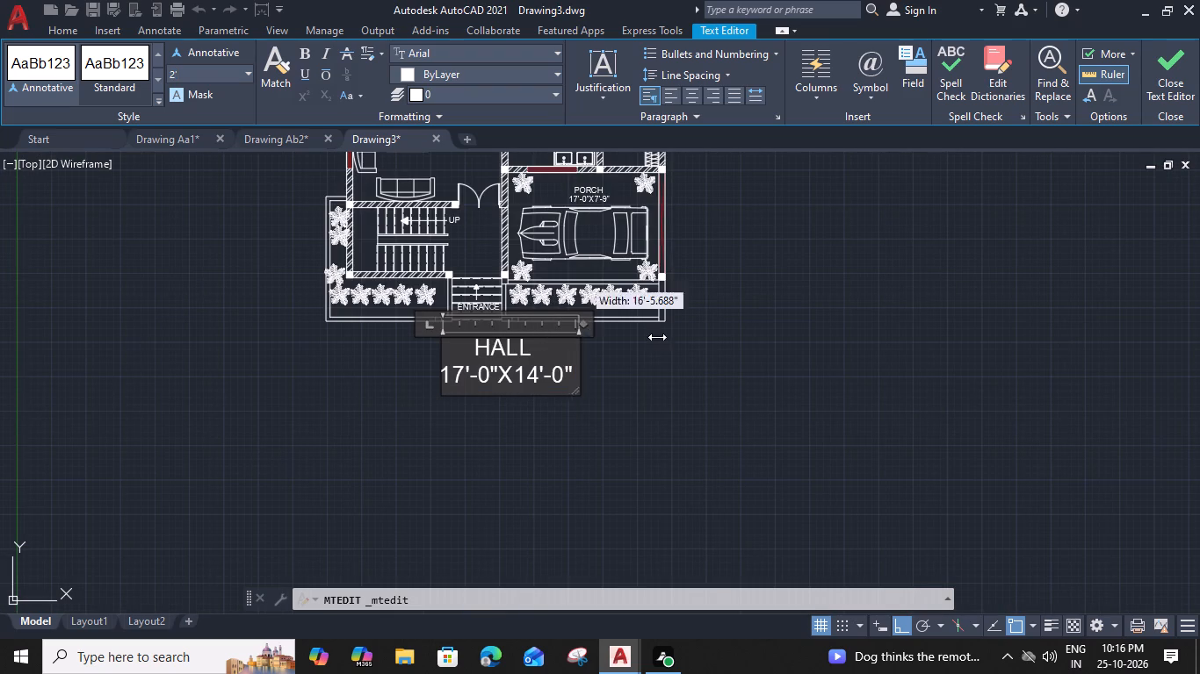
drag(657, 337, 683, 343)
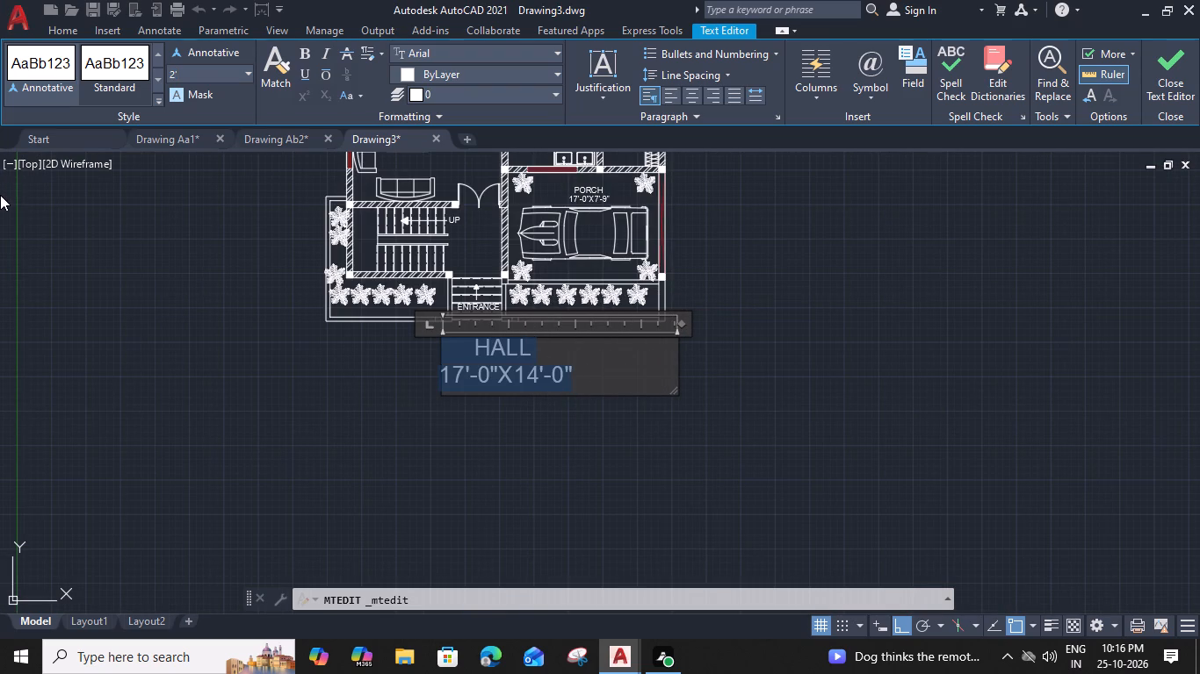
text(GROUND)
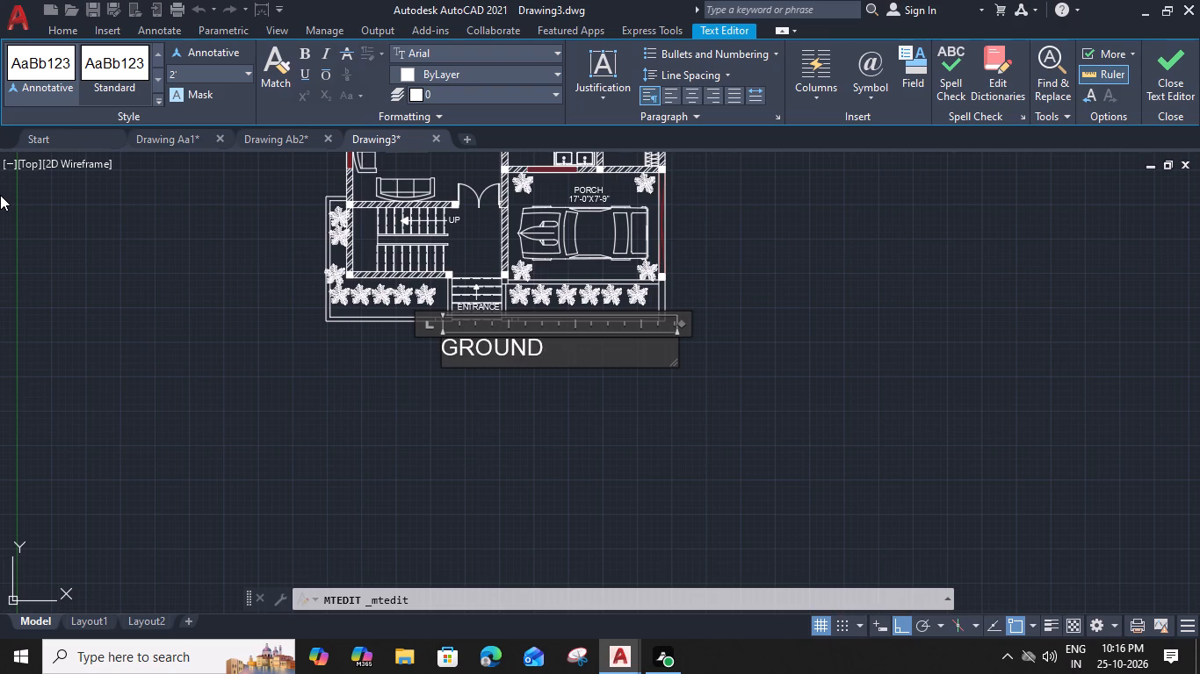
key(space)
text(FLOOR)
key(space)
text(HOUSE)
key(space)
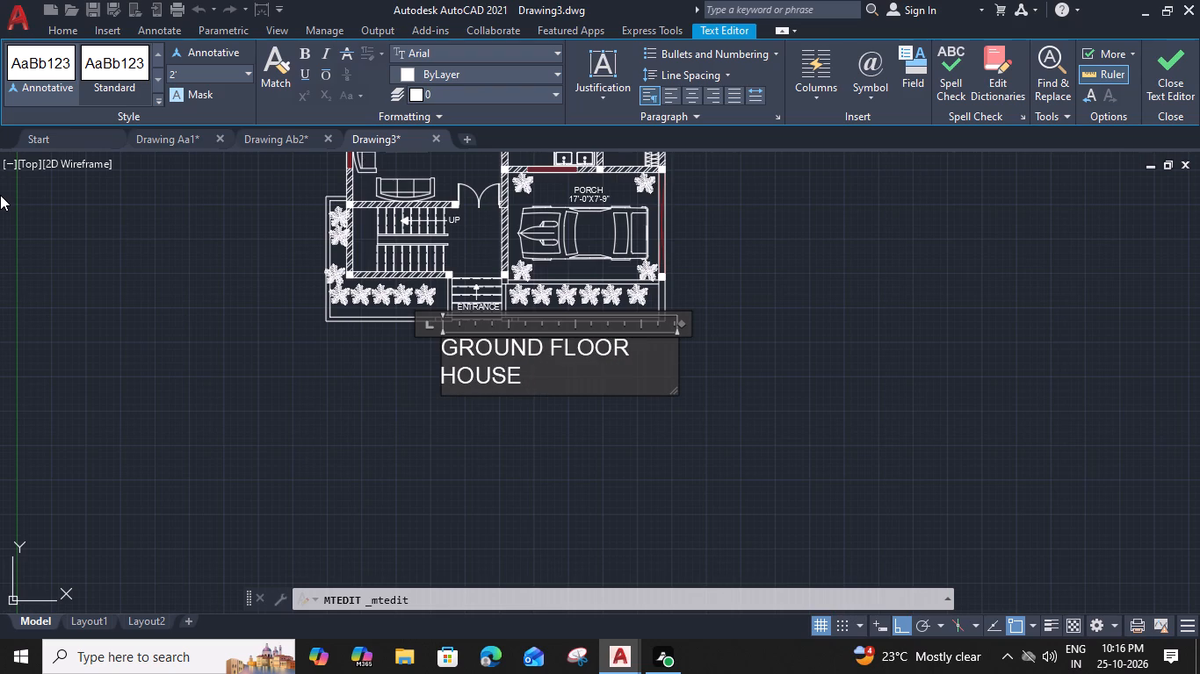
text(PLAN)
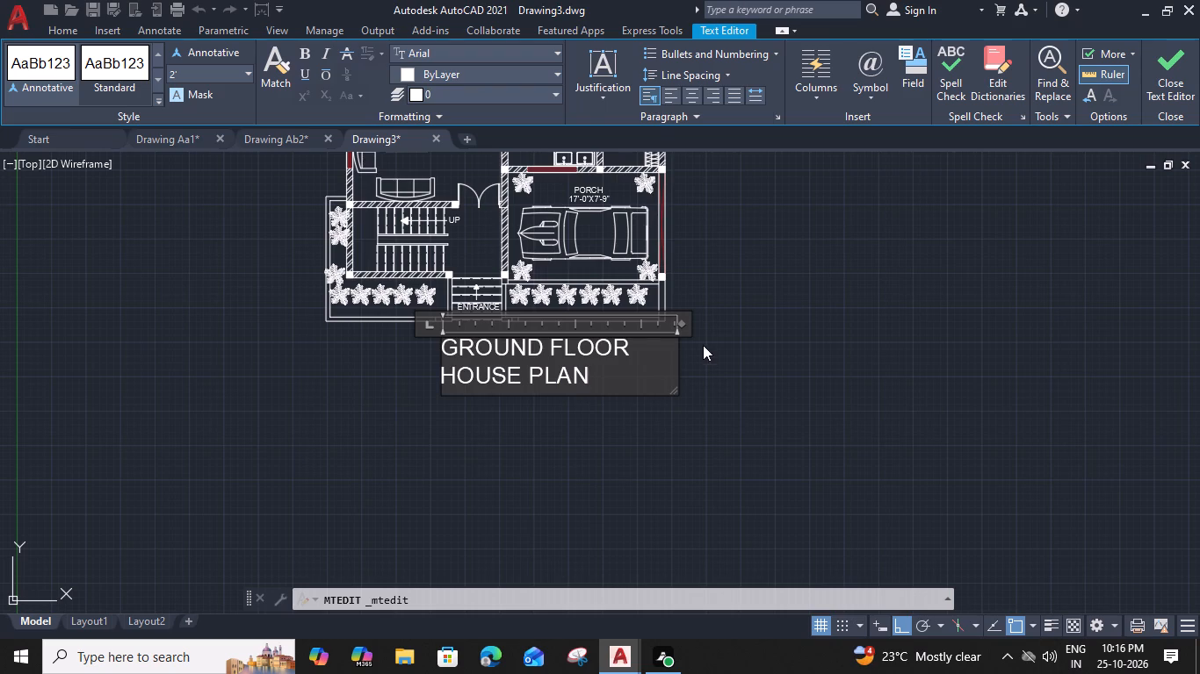
drag(683, 323, 799, 333)
click(531, 389)
Move the GROUND FLOOR HOUSE PLAN title straight north to the empty area just above the plan's north wall.
click(445, 356)
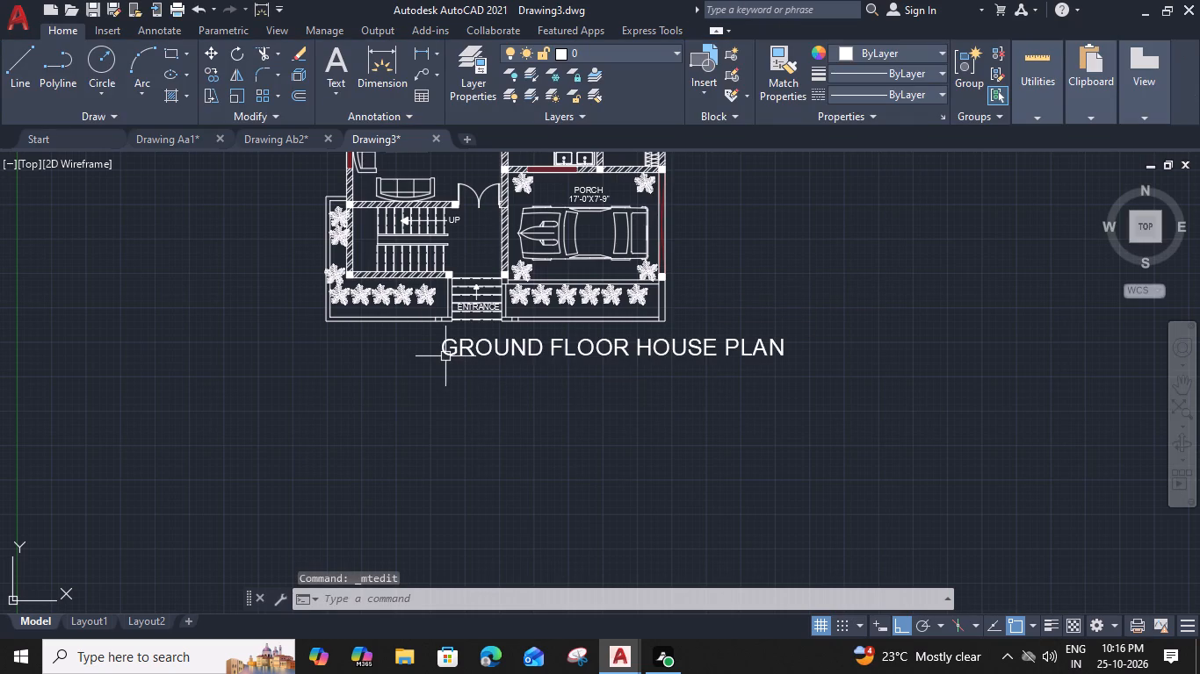
text(M)
key(space)
click(440, 353)
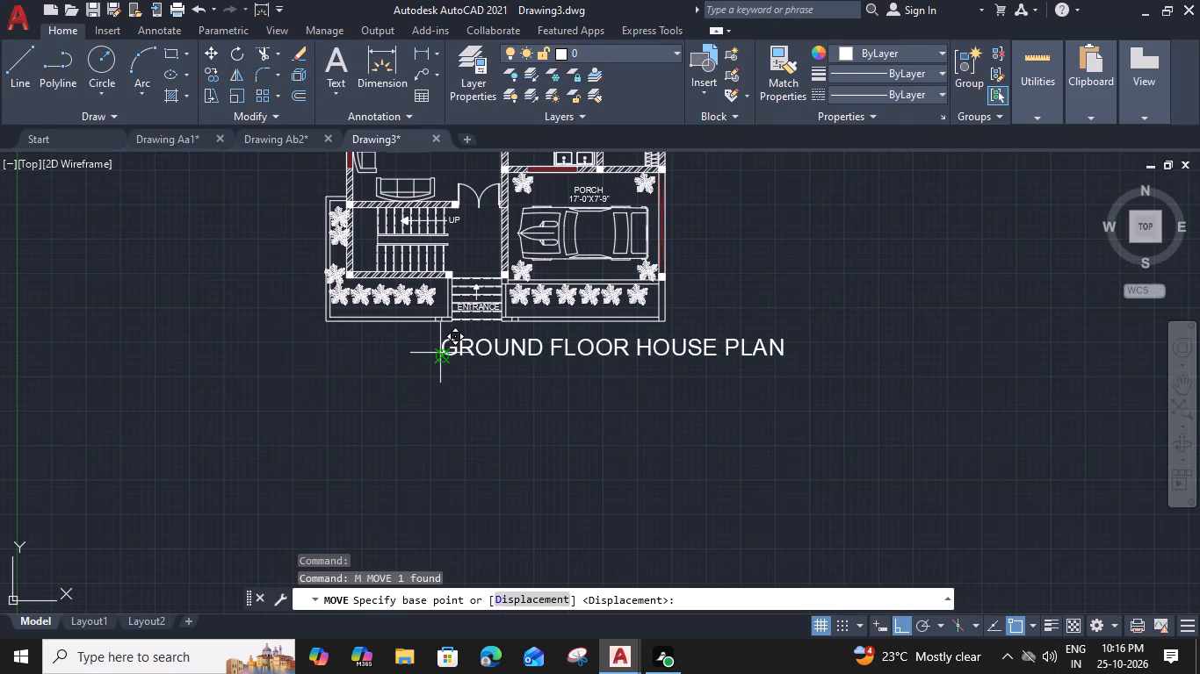
middle_drag(463, 242, 528, 546)
middle_drag(517, 273, 522, 356)
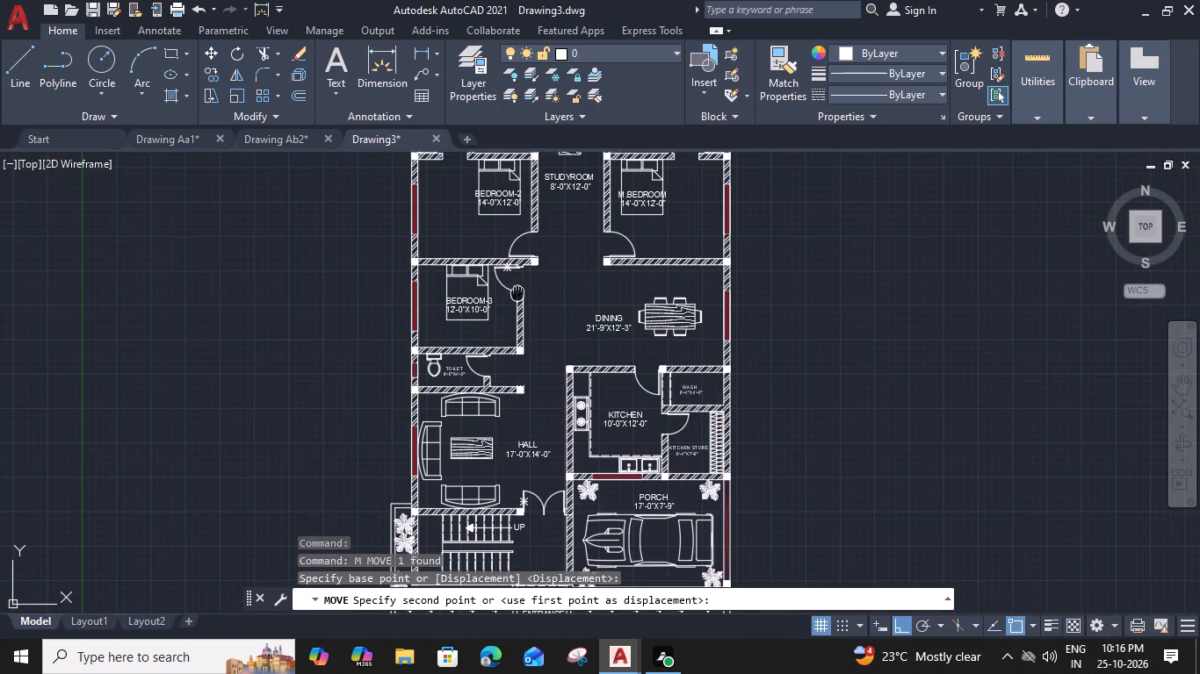
middle_drag(522, 356, 526, 477)
click(517, 287)
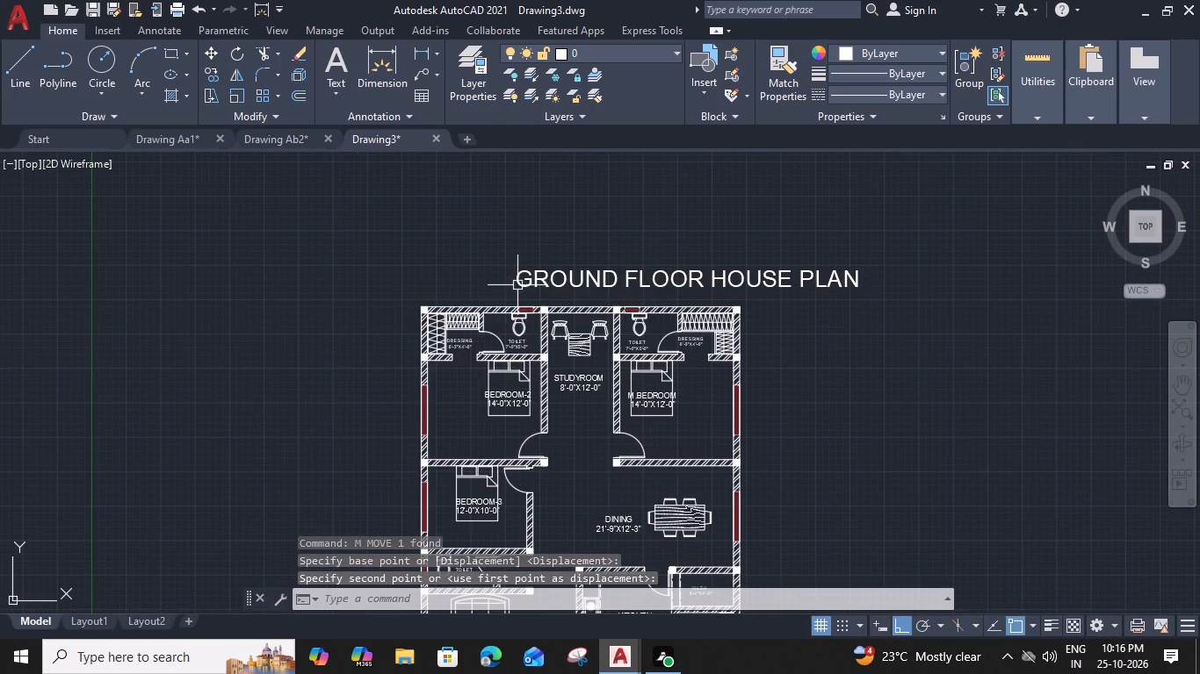
Move the title about 12'-9" west so it sits centred above the plan.
click(518, 283)
text(M)
key(space)
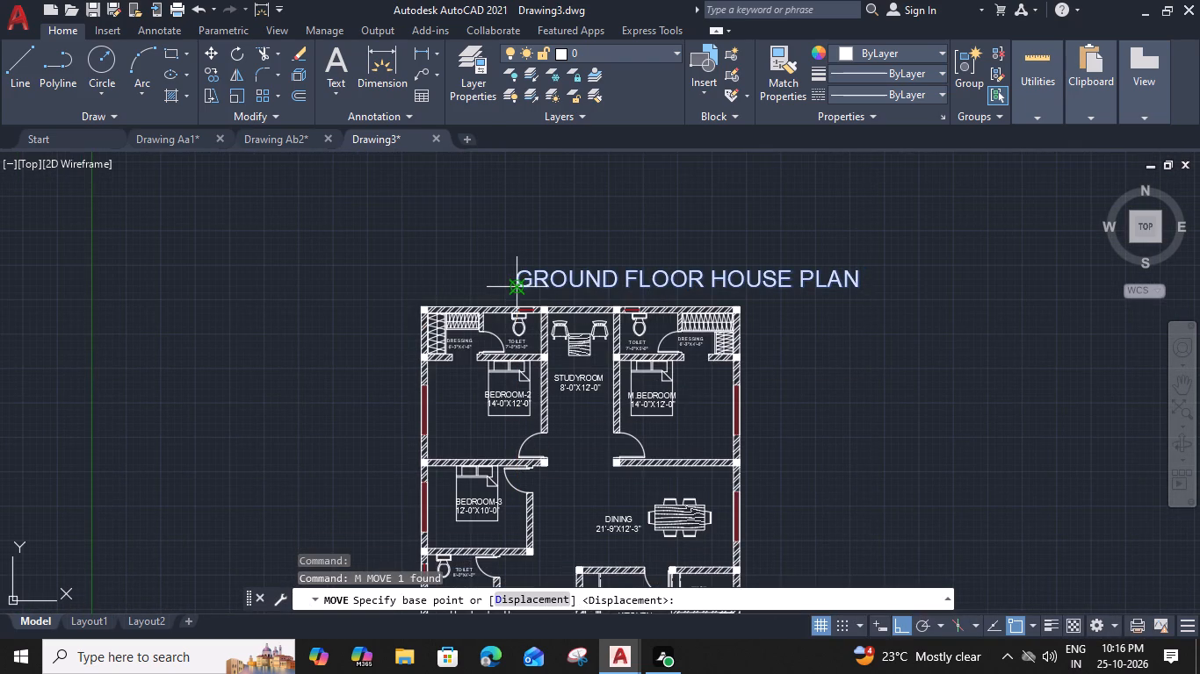
click(515, 286)
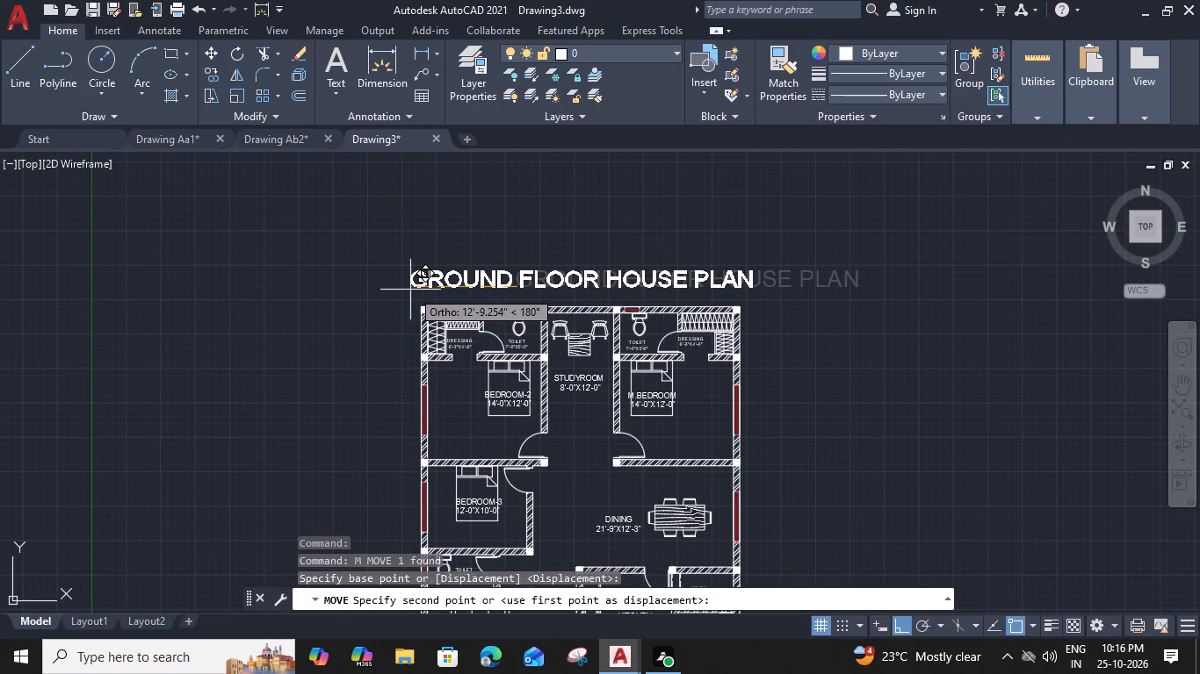
click(408, 290)
Add a vertical linear dimension from the plan's northeast corner to its southeast boundary corner, offset about 2'-6" east.
scroll(471, 368, down, 1)
middle_drag(477, 372, 488, 309)
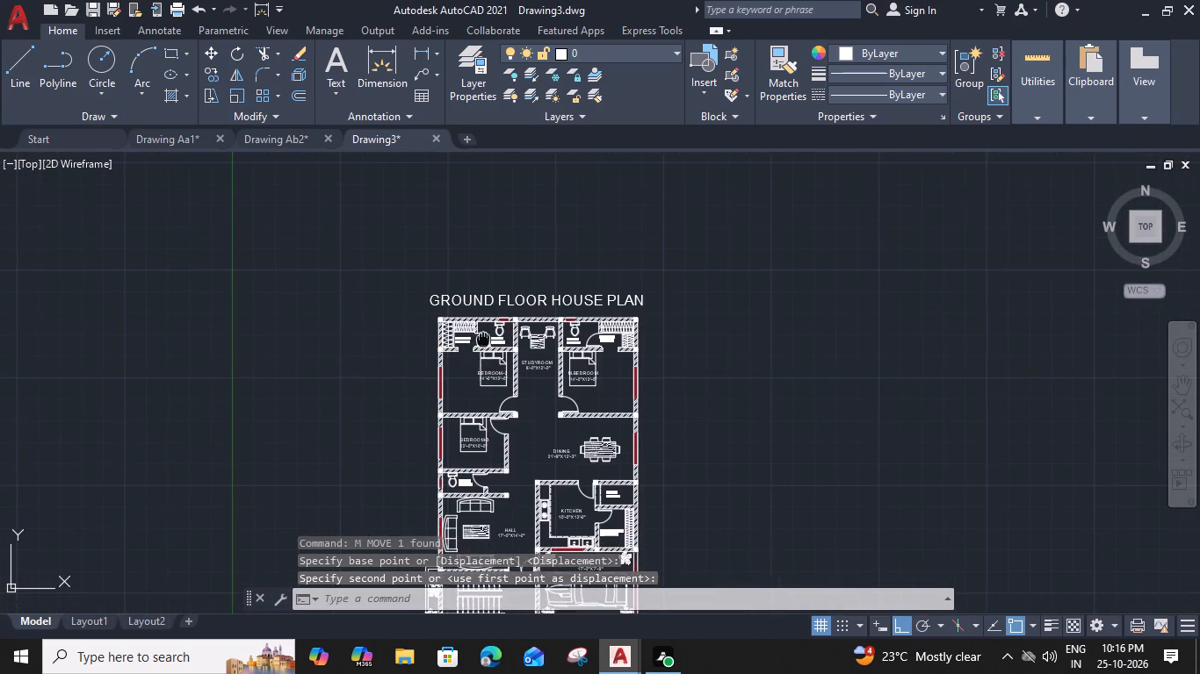
middle_drag(488, 309, 489, 298)
text(DIML)
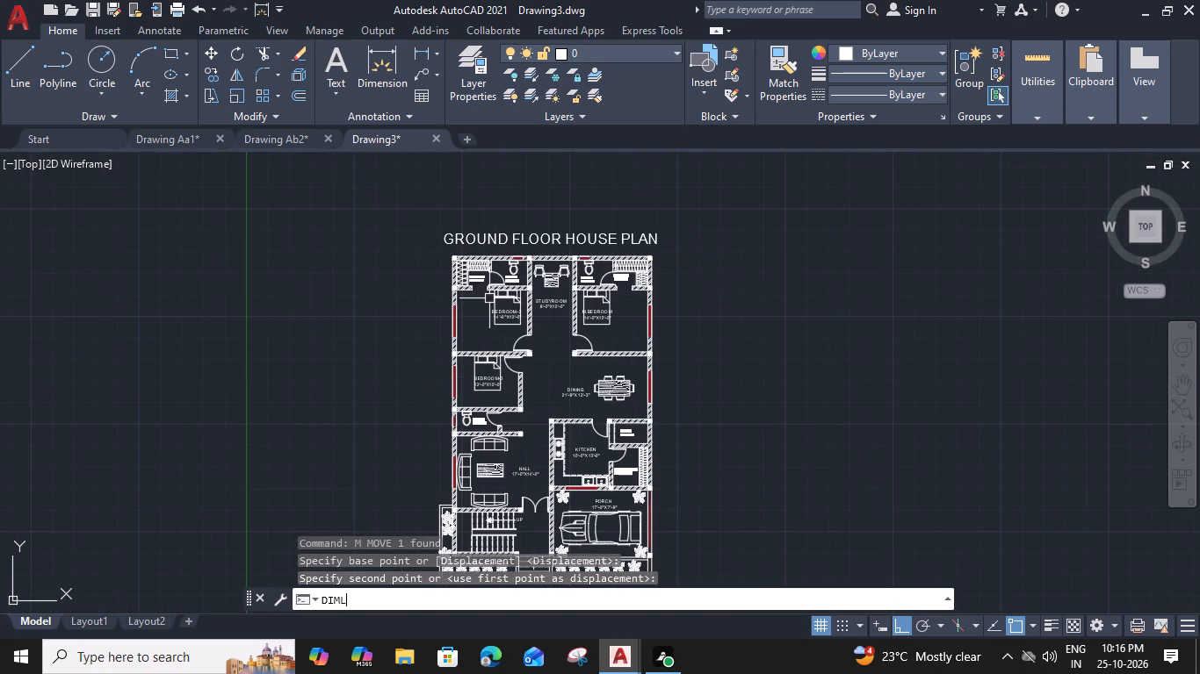
text(I)
key(space)
scroll(639, 265, up, 3)
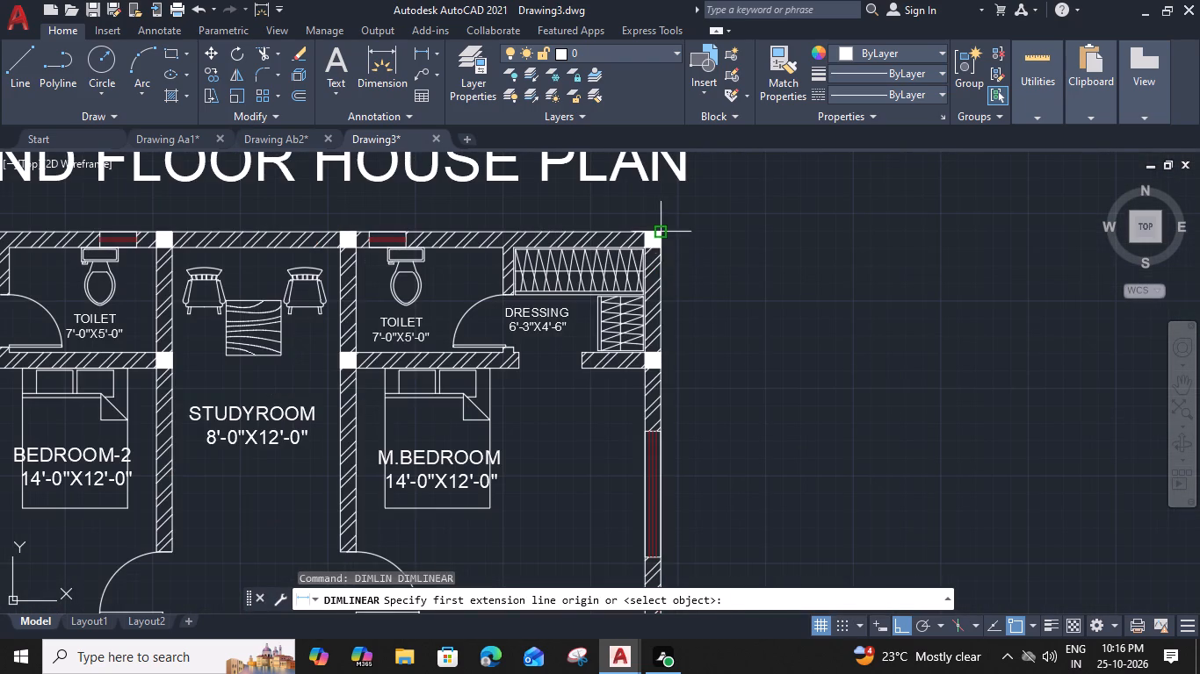
click(663, 233)
scroll(667, 361, down, 3)
middle_drag(671, 415, 655, 190)
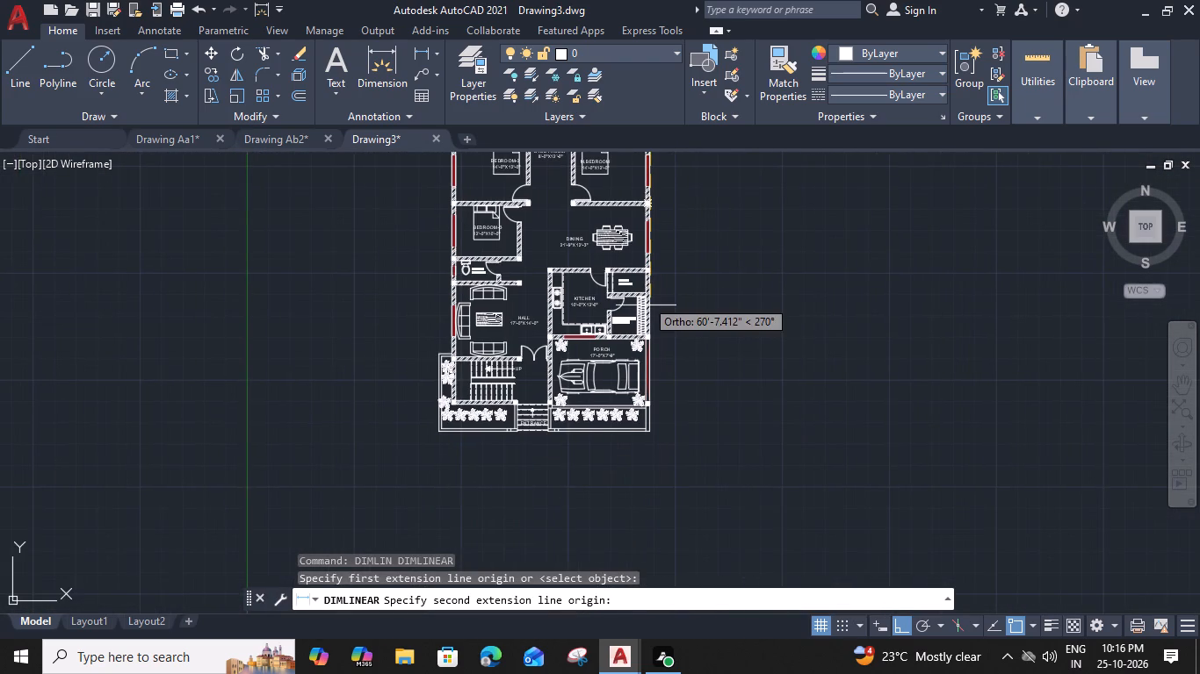
scroll(642, 440, up, 4)
click(695, 380)
scroll(722, 384, down, 2)
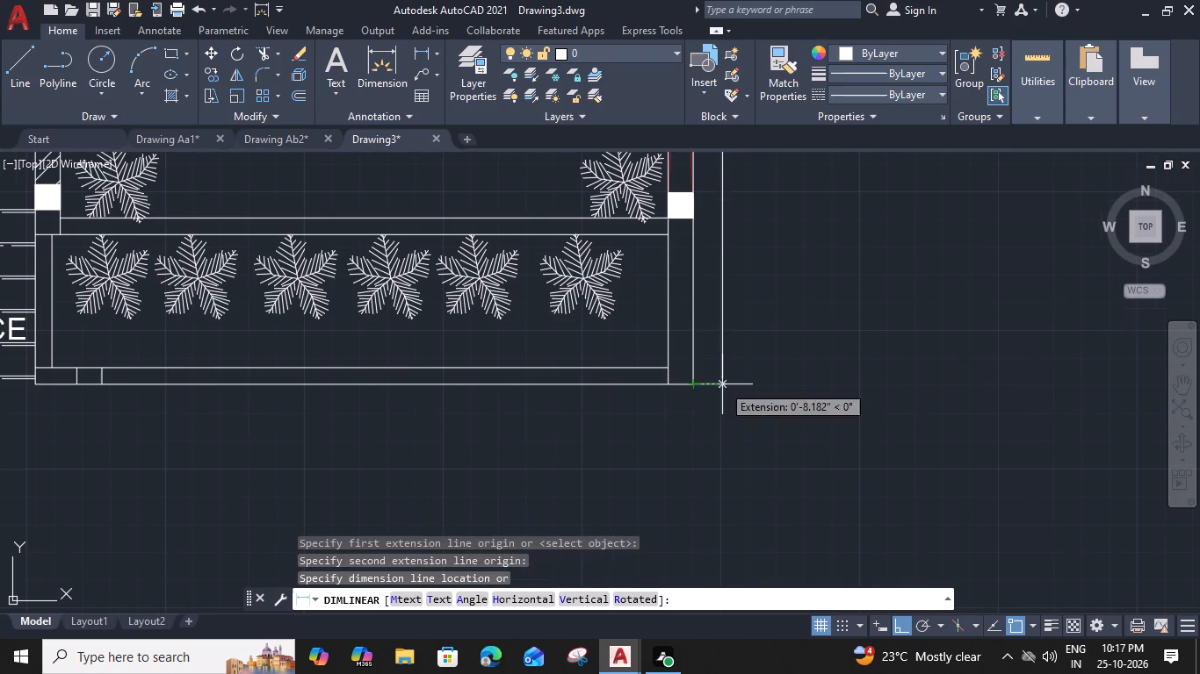
middle_drag(724, 385, 699, 453)
scroll(699, 453, down, 1)
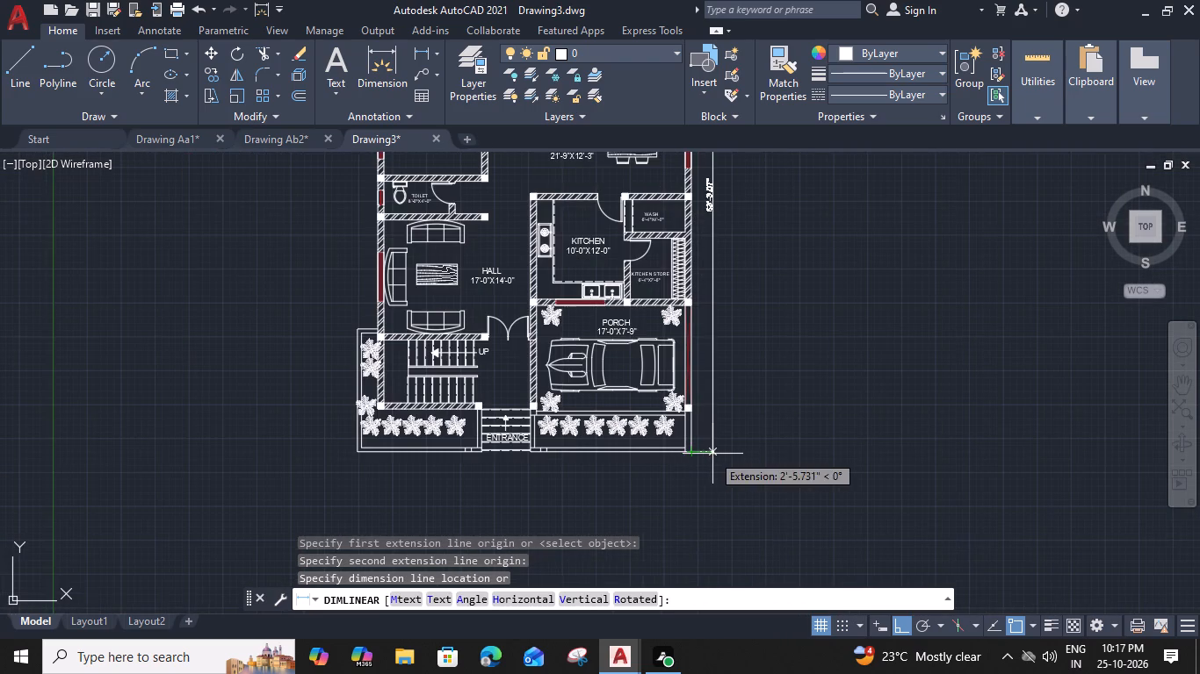
click(712, 454)
key(space)
key(space)
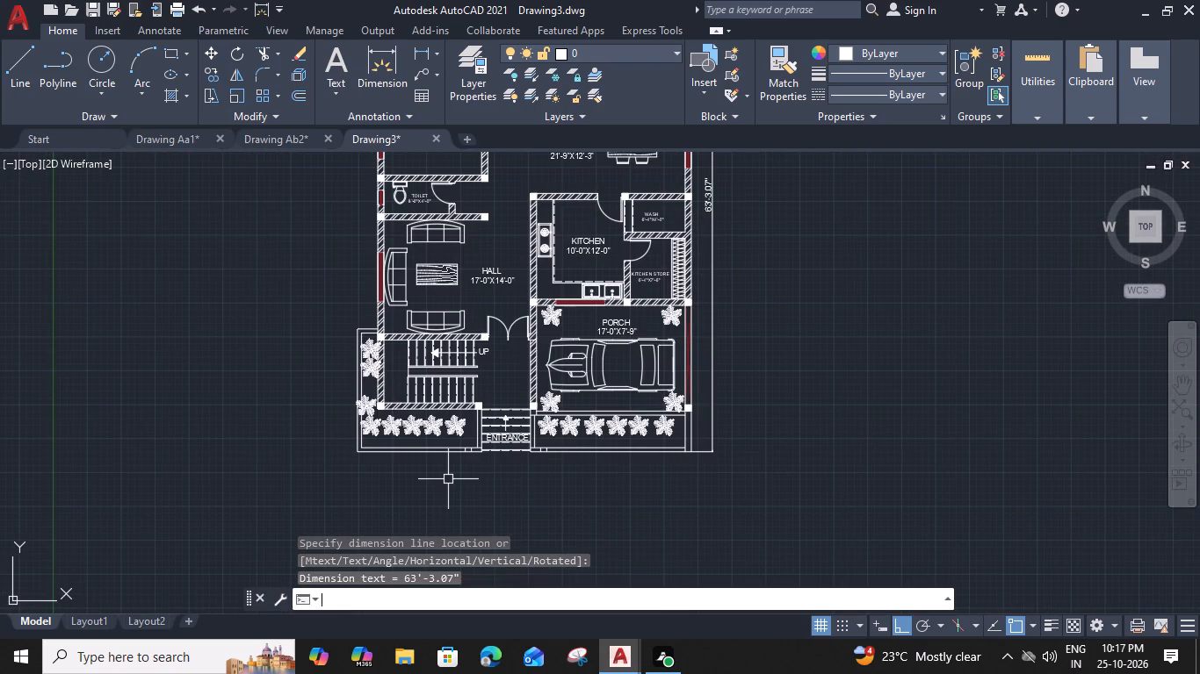
key(Escape)
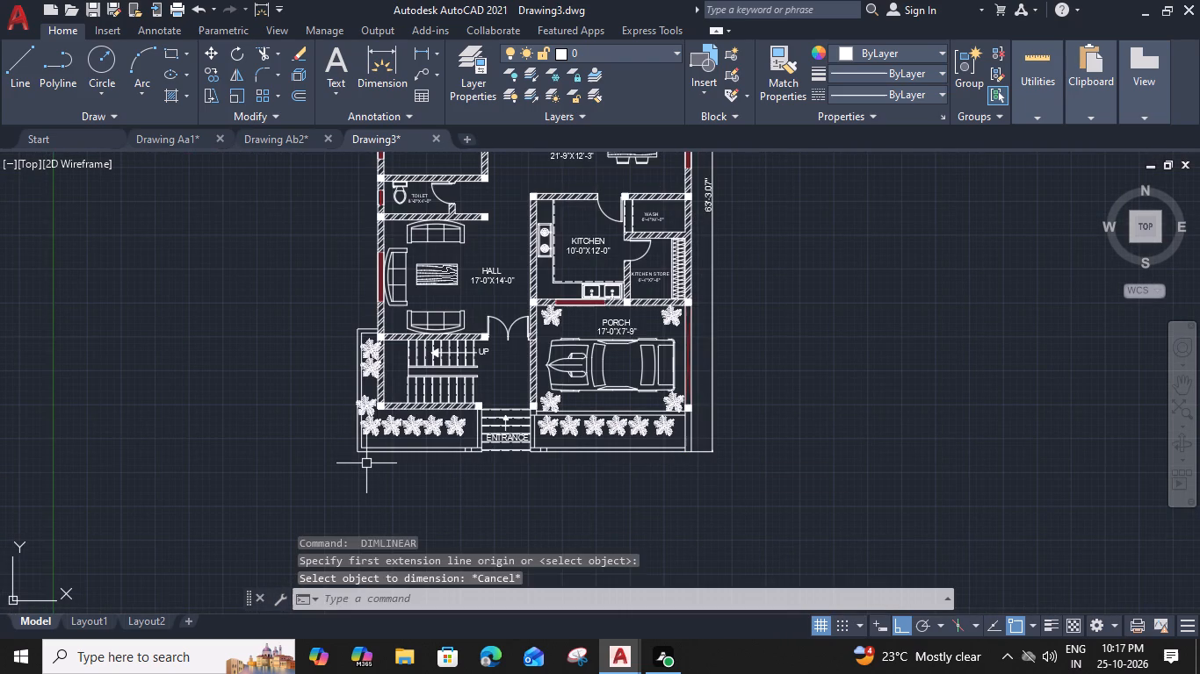
Add a horizontal linear dimension across the full south boundary, from the southwest to the southeast corner, placed just below it.
text(DIMLI)
key(space)
scroll(368, 460, up, 2)
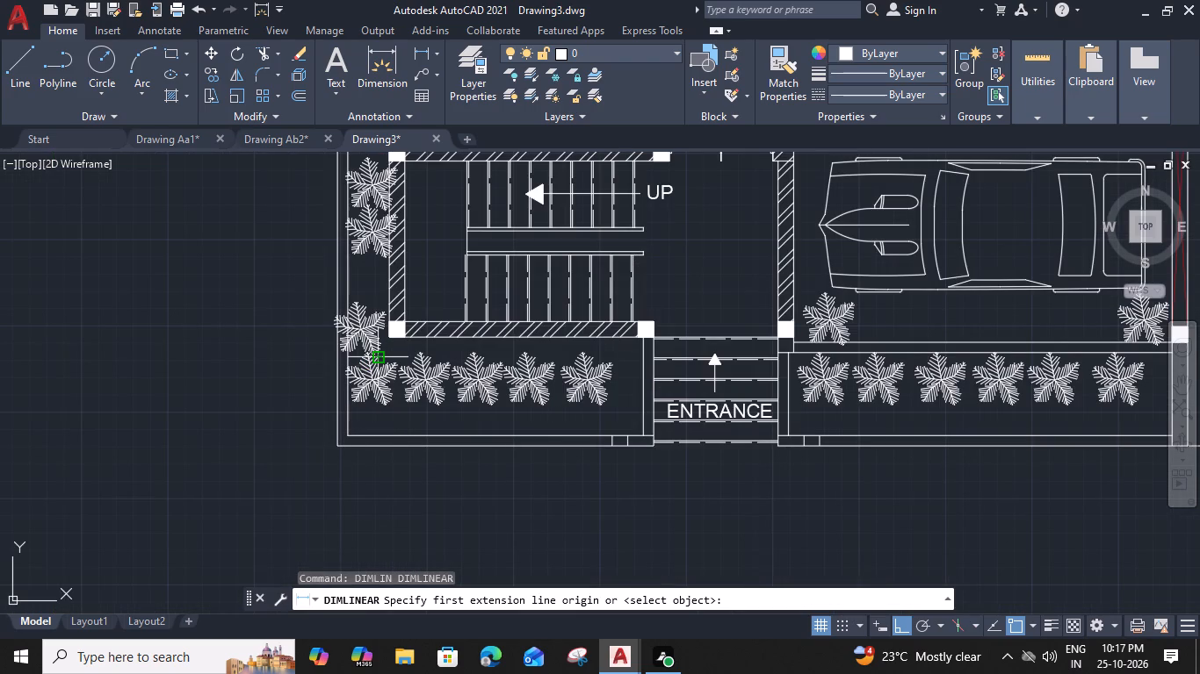
click(335, 448)
middle_drag(754, 446, 575, 450)
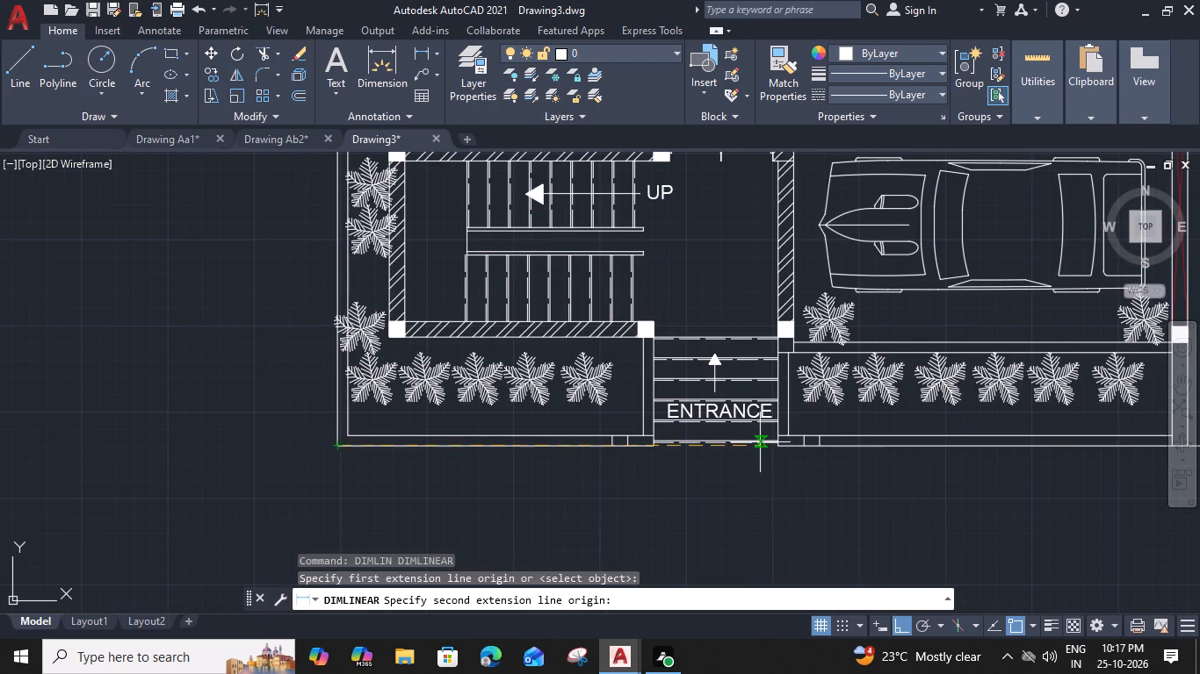
middle_drag(575, 450, 512, 455)
click(943, 456)
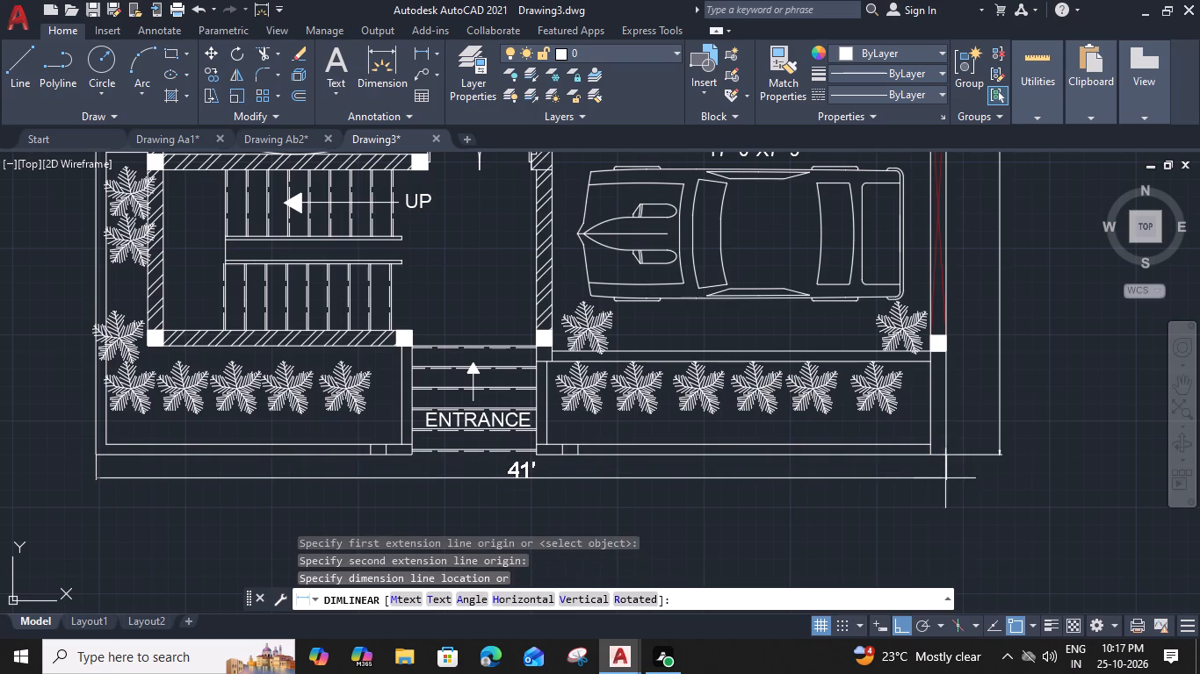
click(949, 493)
Look over the plan from the entrance up to the title and back, checking the layout and new dimensions.
scroll(716, 458, down, 1)
middle_drag(612, 465, 614, 468)
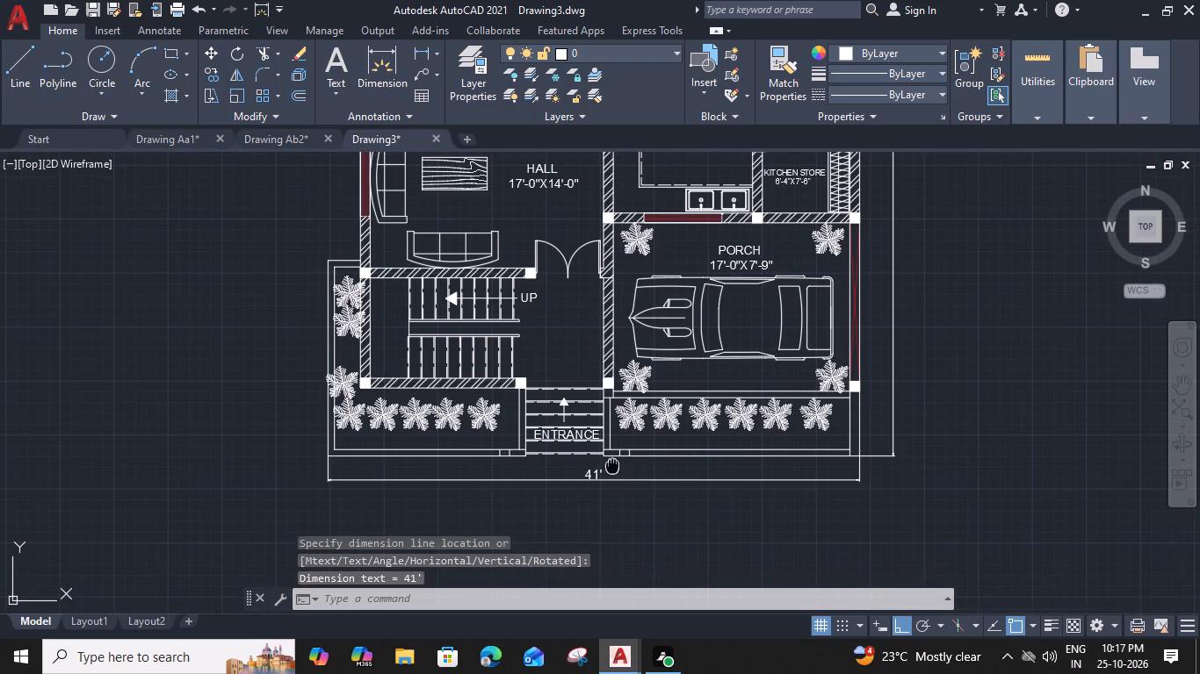
middle_drag(614, 468, 639, 492)
scroll(593, 412, down, 1)
middle_drag(584, 362, 592, 550)
middle_drag(599, 297, 599, 295)
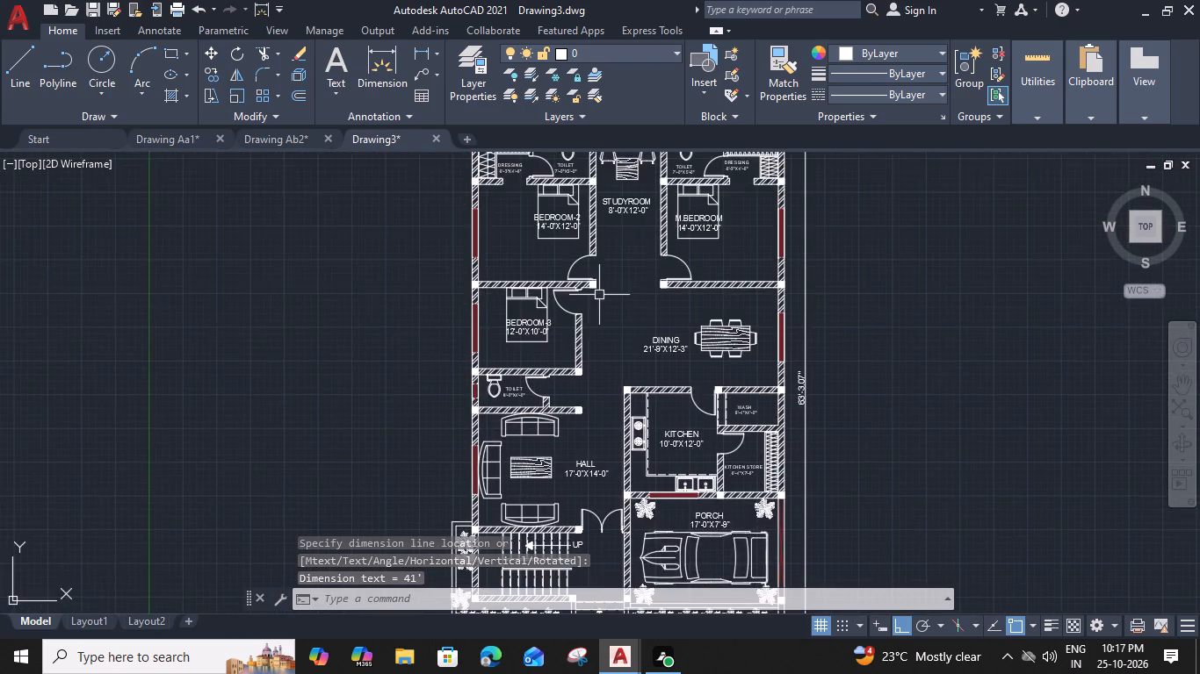
middle_drag(599, 295, 573, 556)
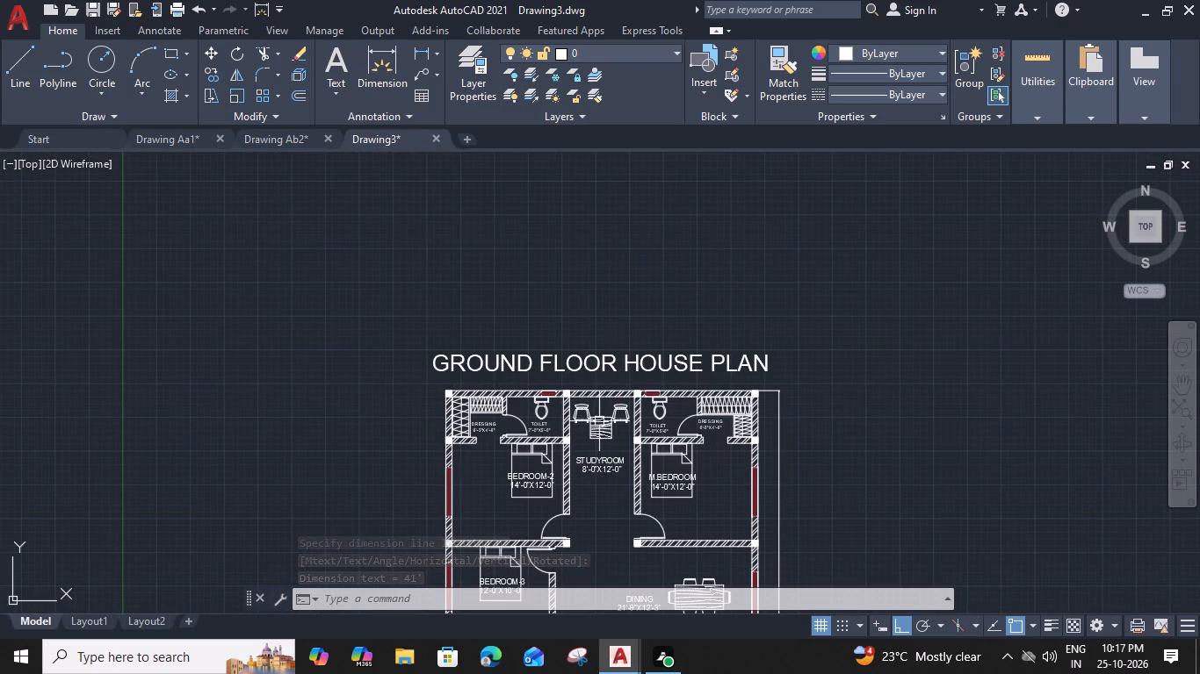
middle_drag(596, 460, 616, 229)
scroll(623, 444, down, 1)
middle_drag(623, 444, 620, 229)
scroll(553, 347, up, 3)
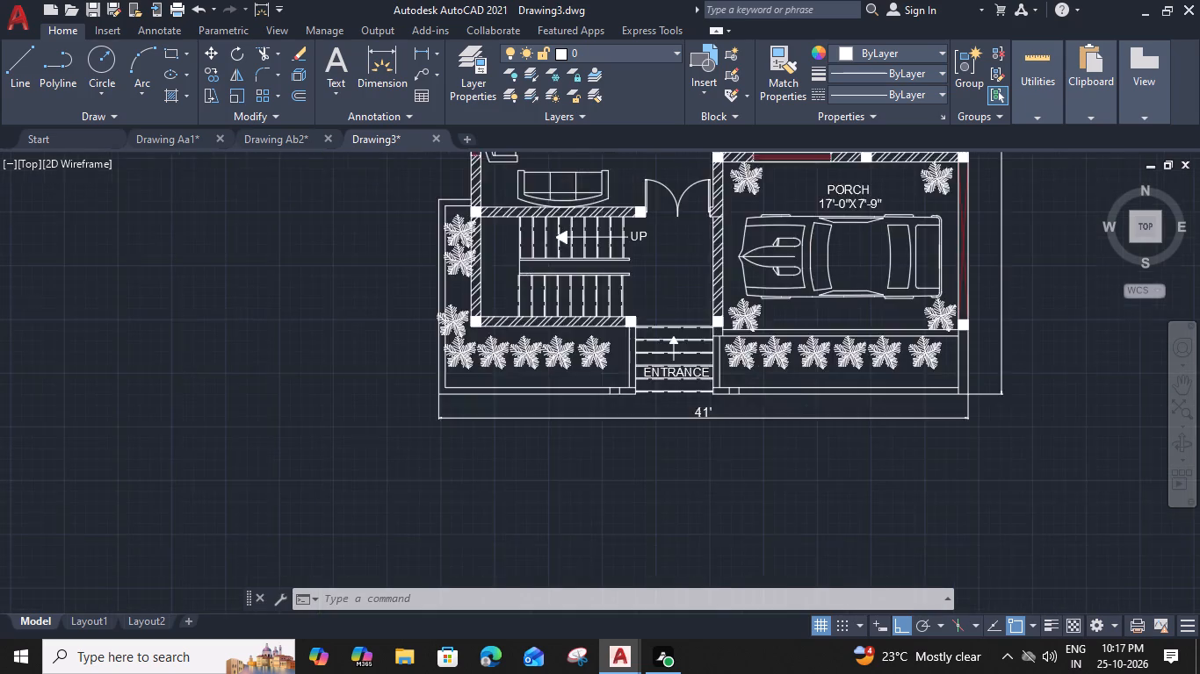
Copy the ENTRANCE label straight south to the empty area below the overall width dimension.
click(710, 369)
key(c)
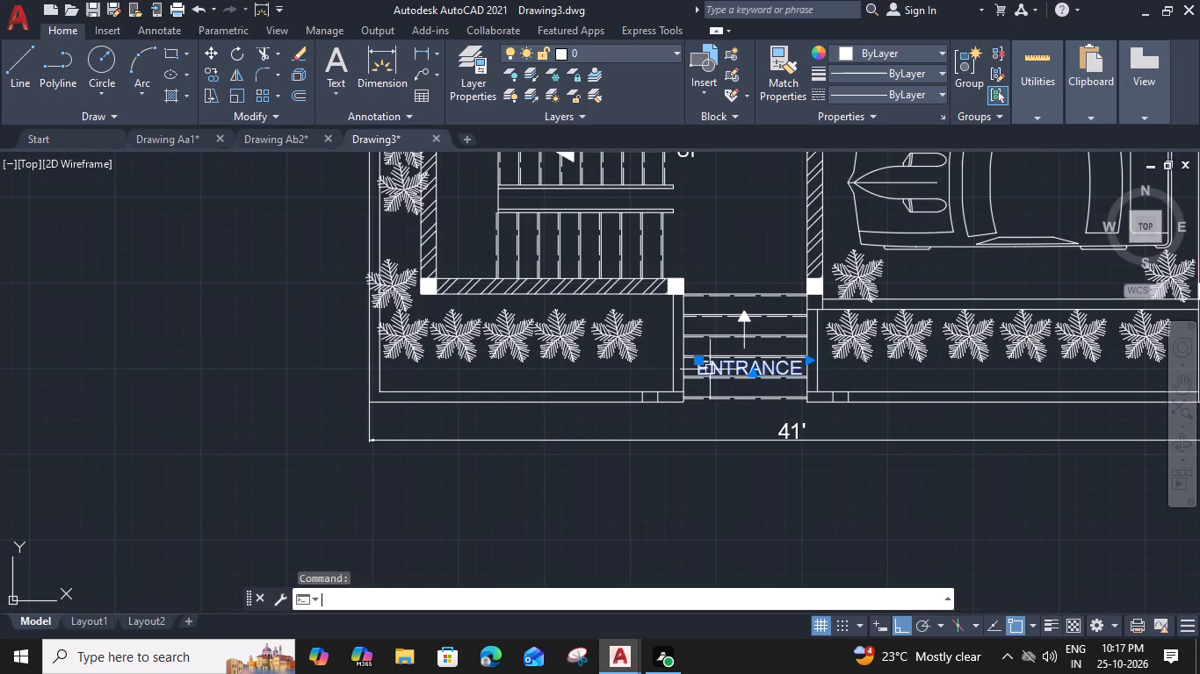
text(O)
key(space)
click(700, 374)
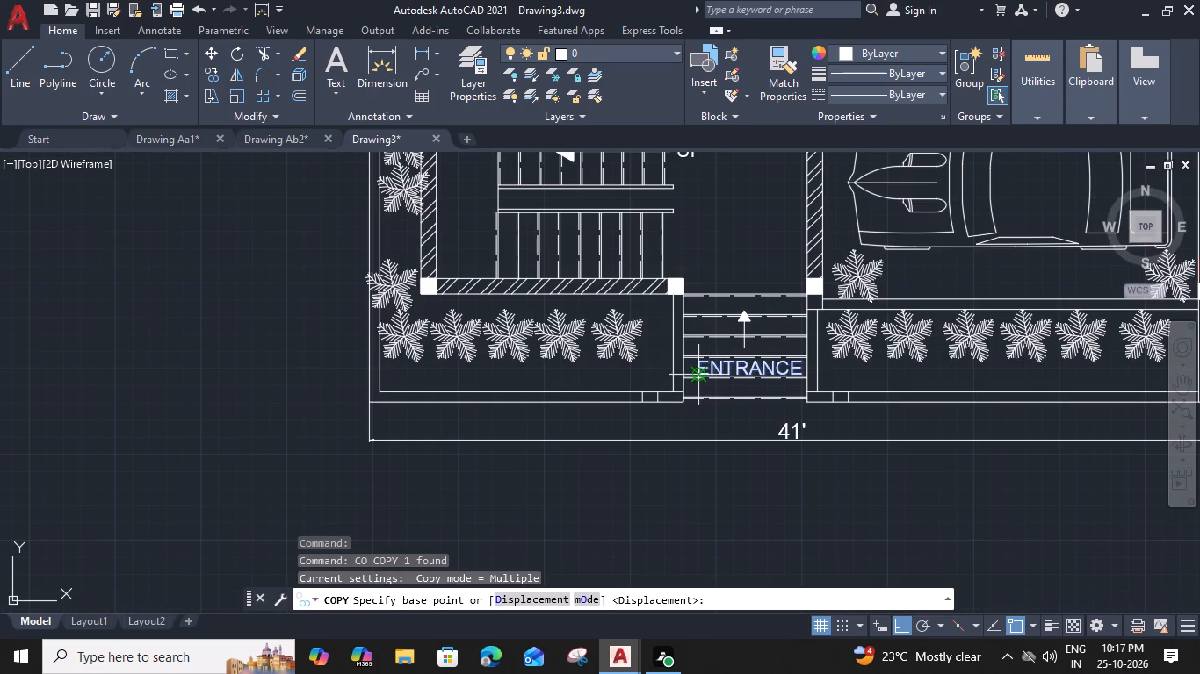
click(708, 494)
key(Escape)
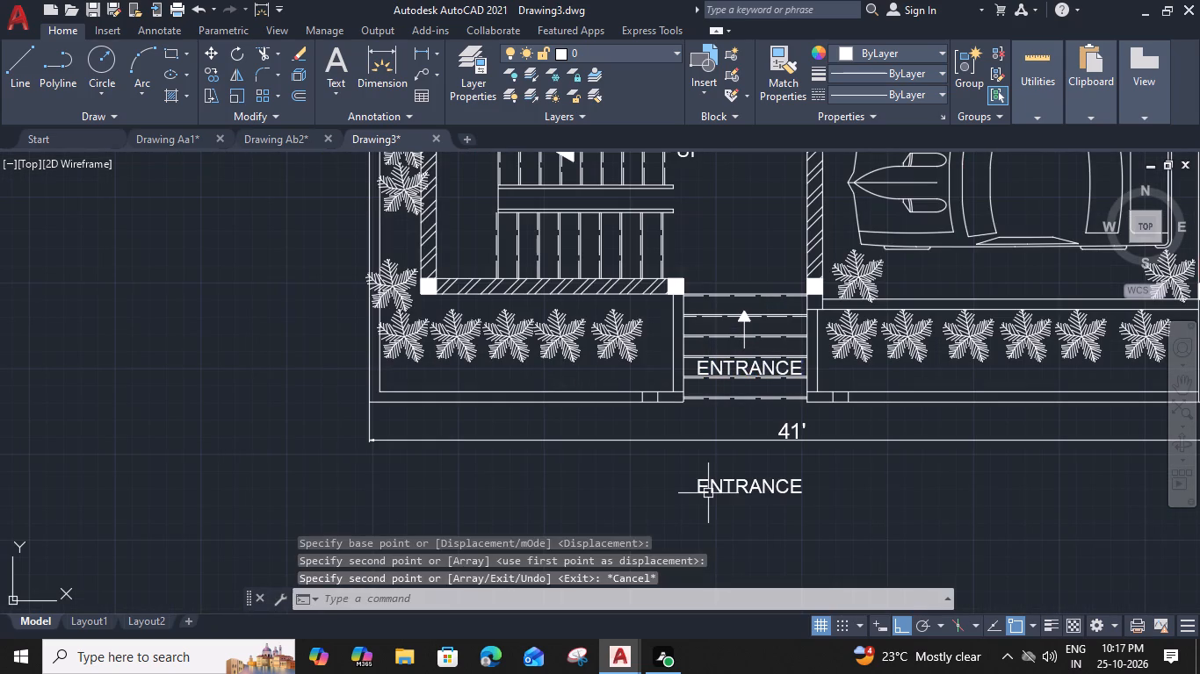
Move the copied ENTRANCE label about 16'-6" east, near the plan's southeast corner.
click(708, 488)
text(M)
key(space)
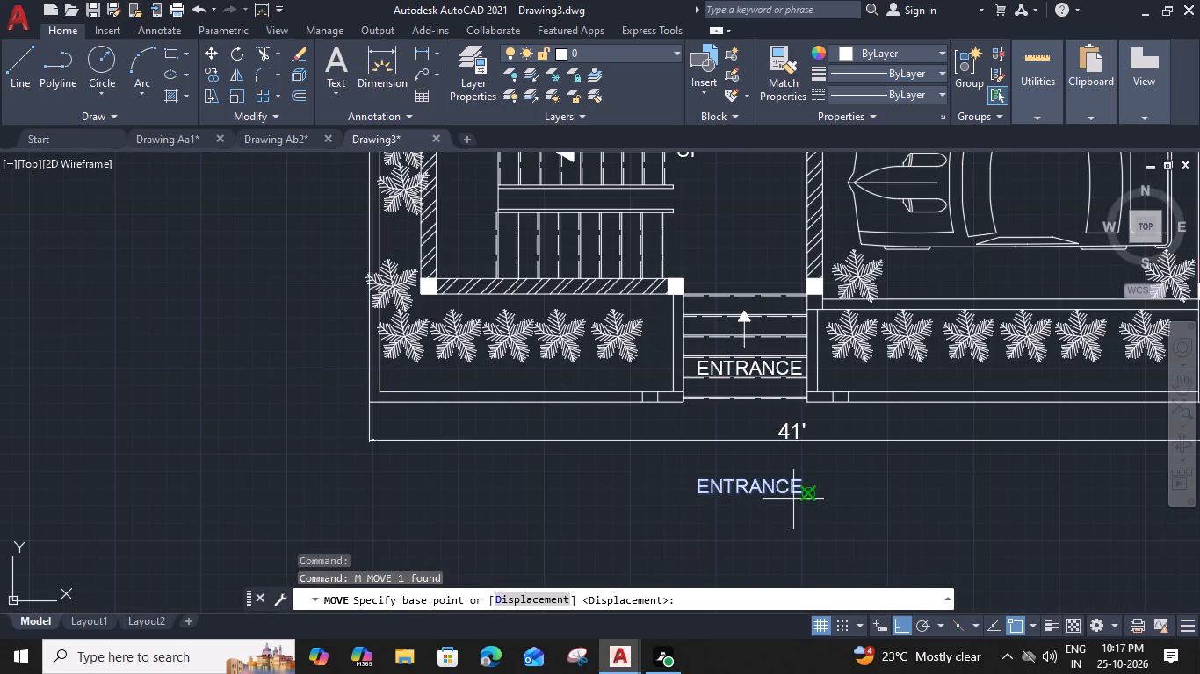
click(802, 497)
middle_drag(925, 491, 520, 484)
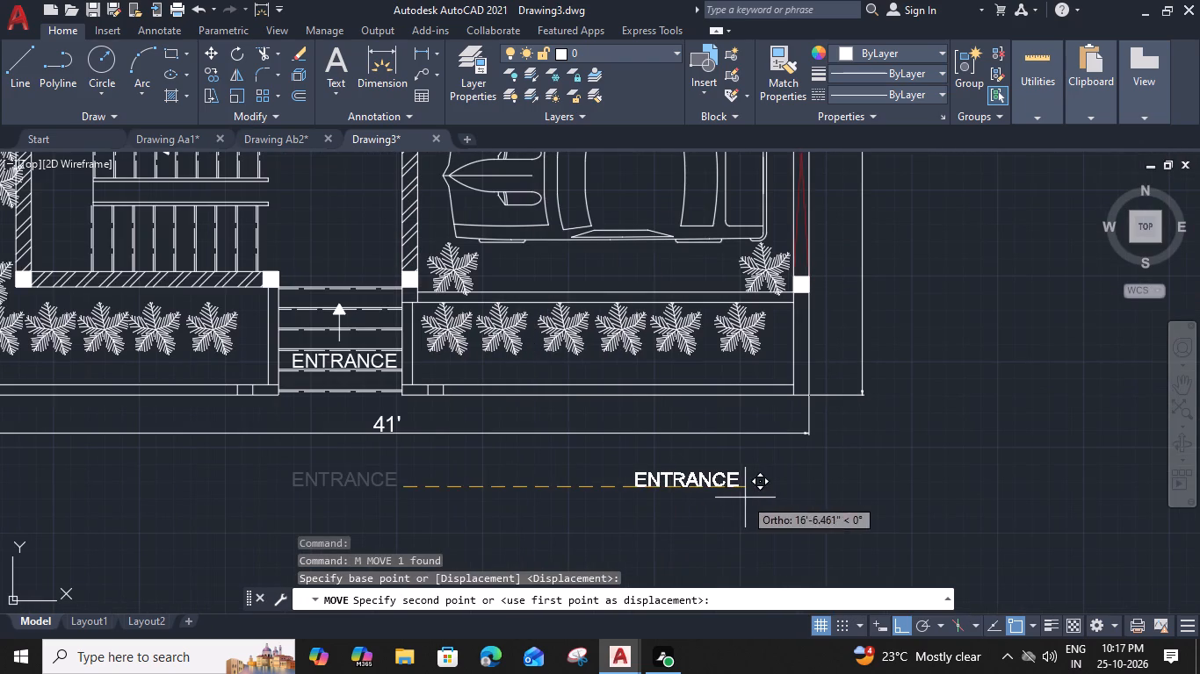
click(745, 498)
Replace the copied ENTRANCE label's text with NORTH FACE and widen its frame so it fits on one line.
double_click(698, 474)
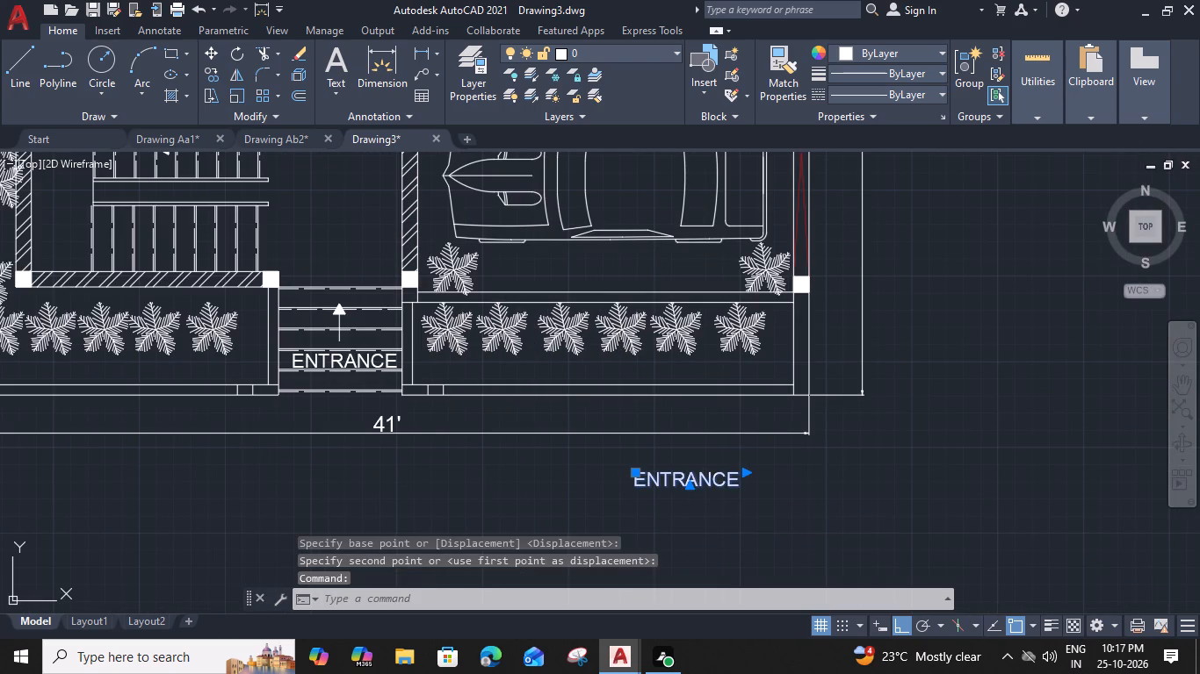
scroll(722, 503, up, 1)
drag(747, 474, 499, 473)
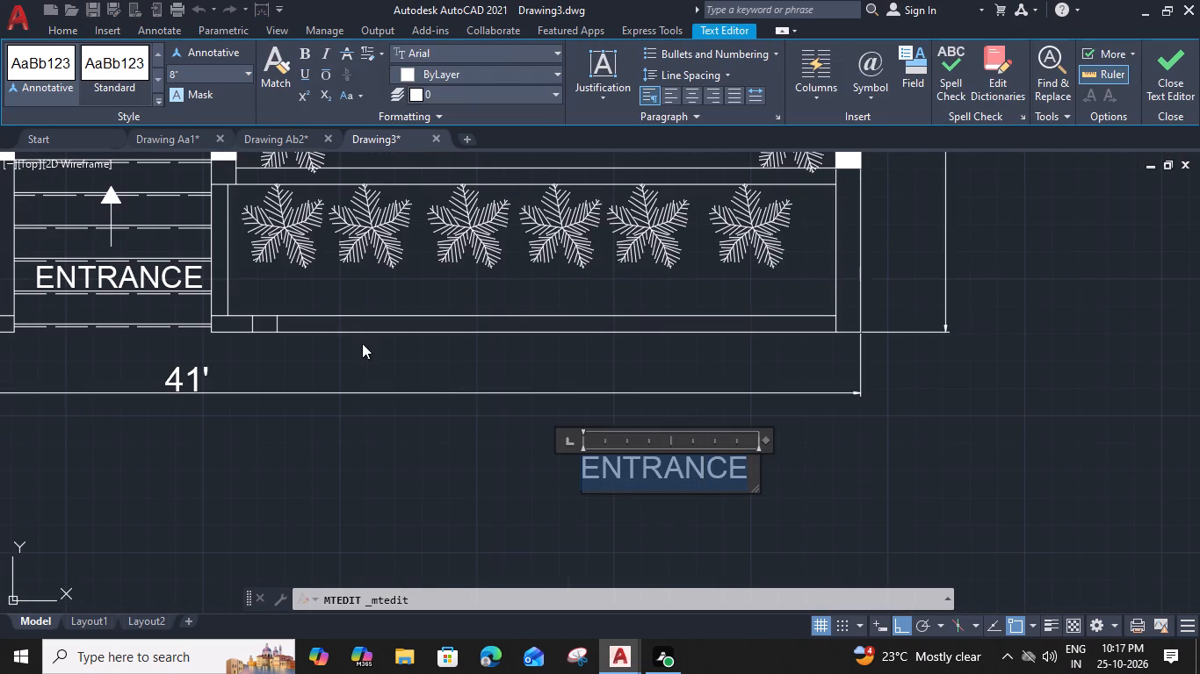
text(NORTH)
key(space)
text(FACE)
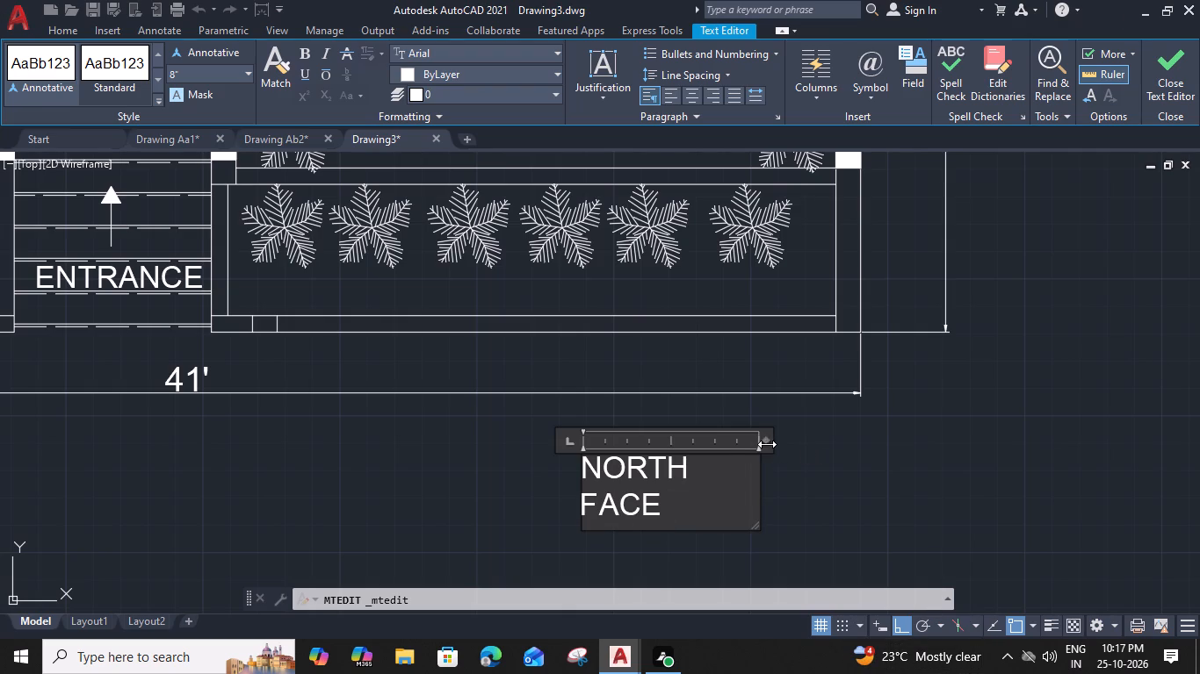
drag(767, 444, 796, 441)
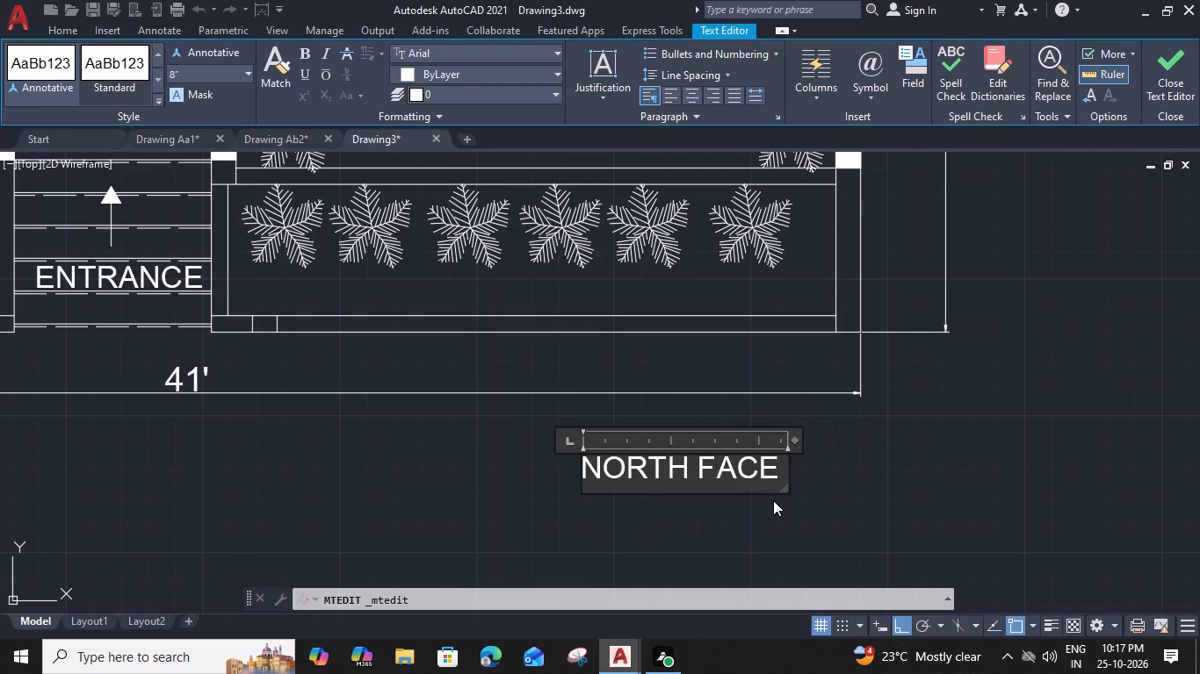
Finish editing the NORTH FACE label and leave its text as a single line.
key(Return)
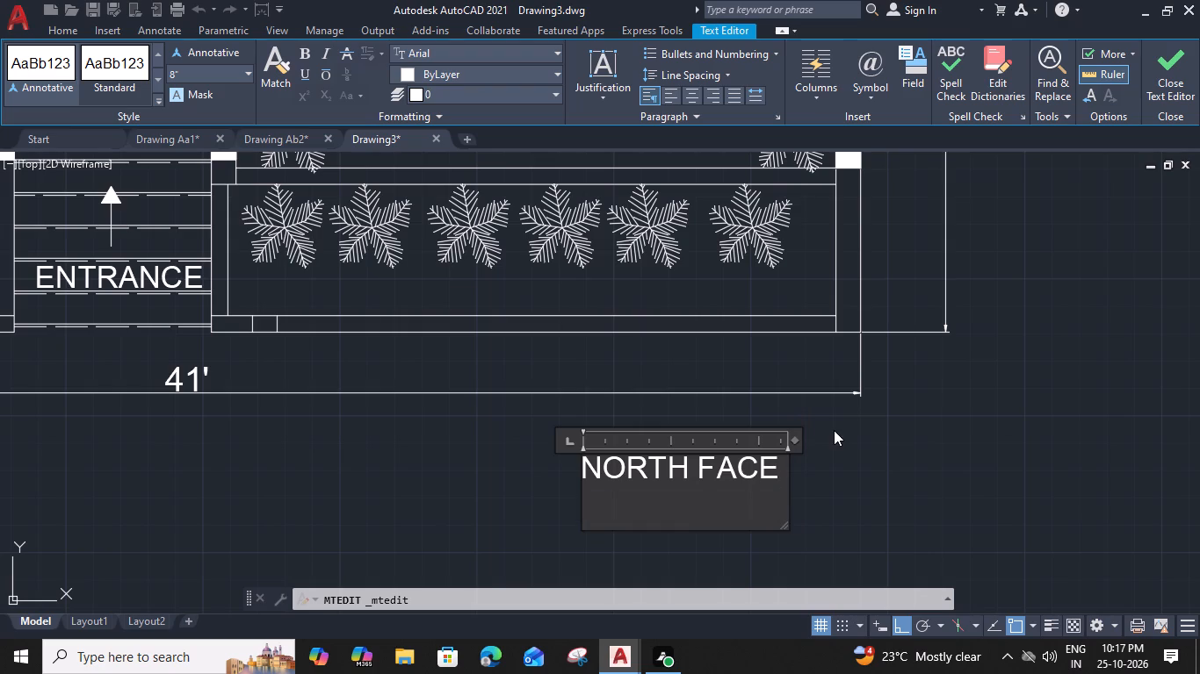
key(BackSpace)
click(841, 489)
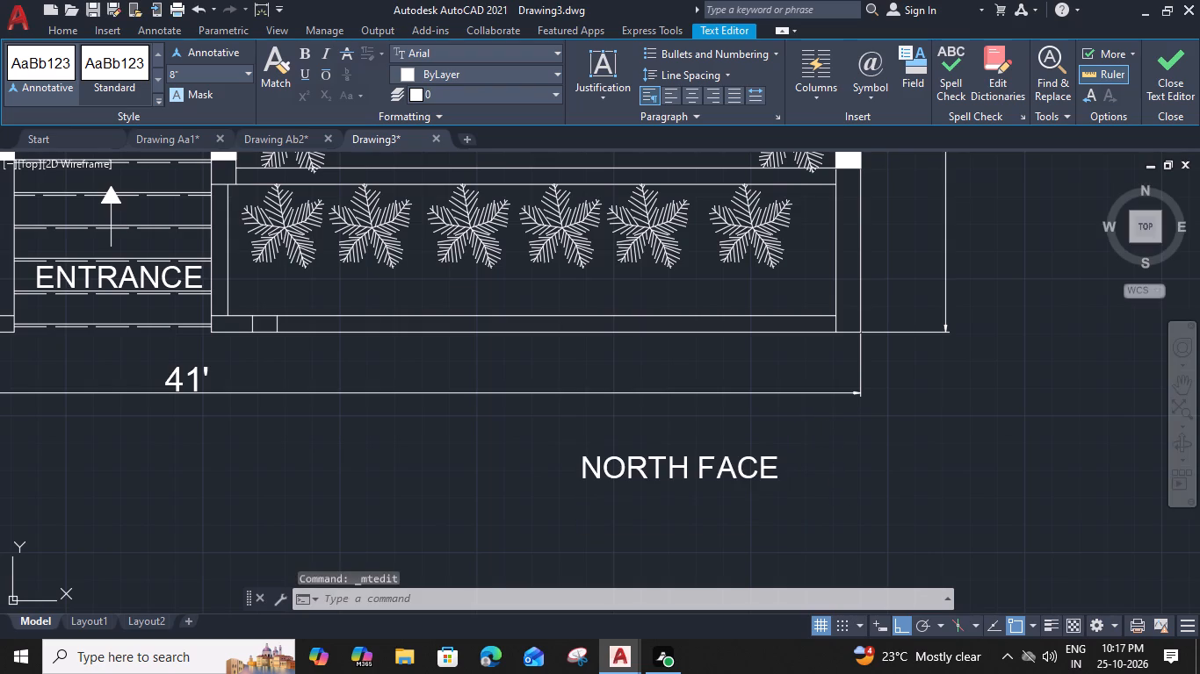
Draw an upward-pointing triangle centred below the NORTH FACE label as a 3-sided inscribed polygon with a radius of about 1'-1".
middle_drag(638, 496, 661, 433)
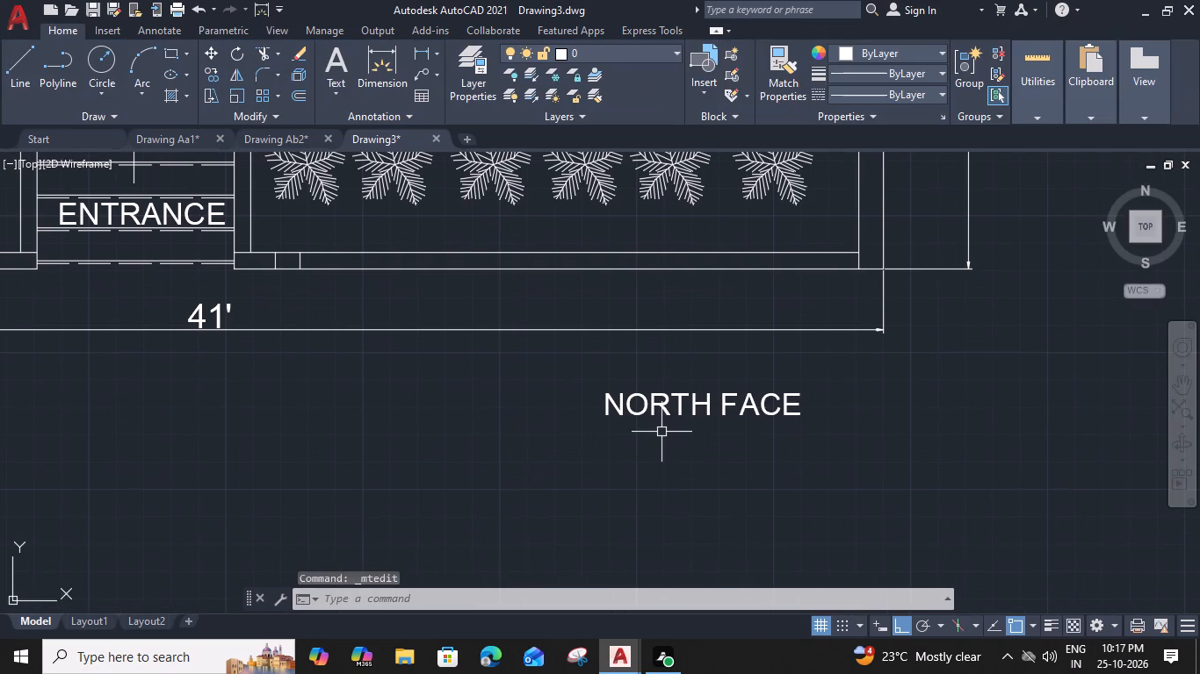
text(POL)
key(space)
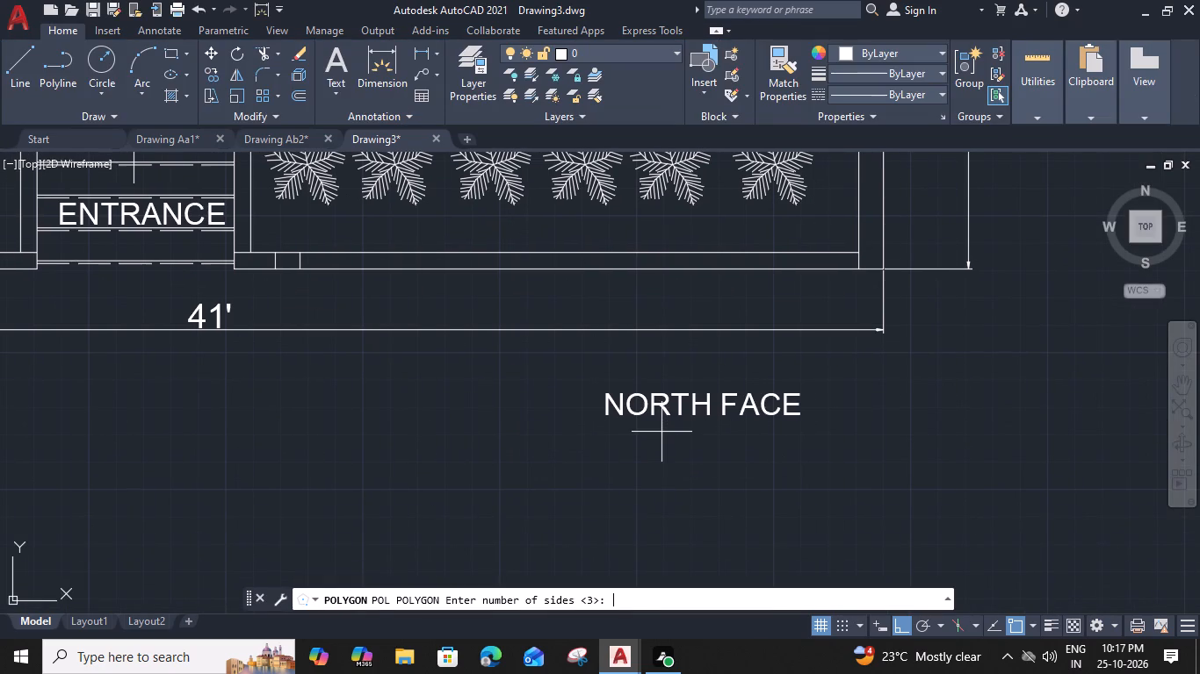
key(space)
click(708, 474)
key(space)
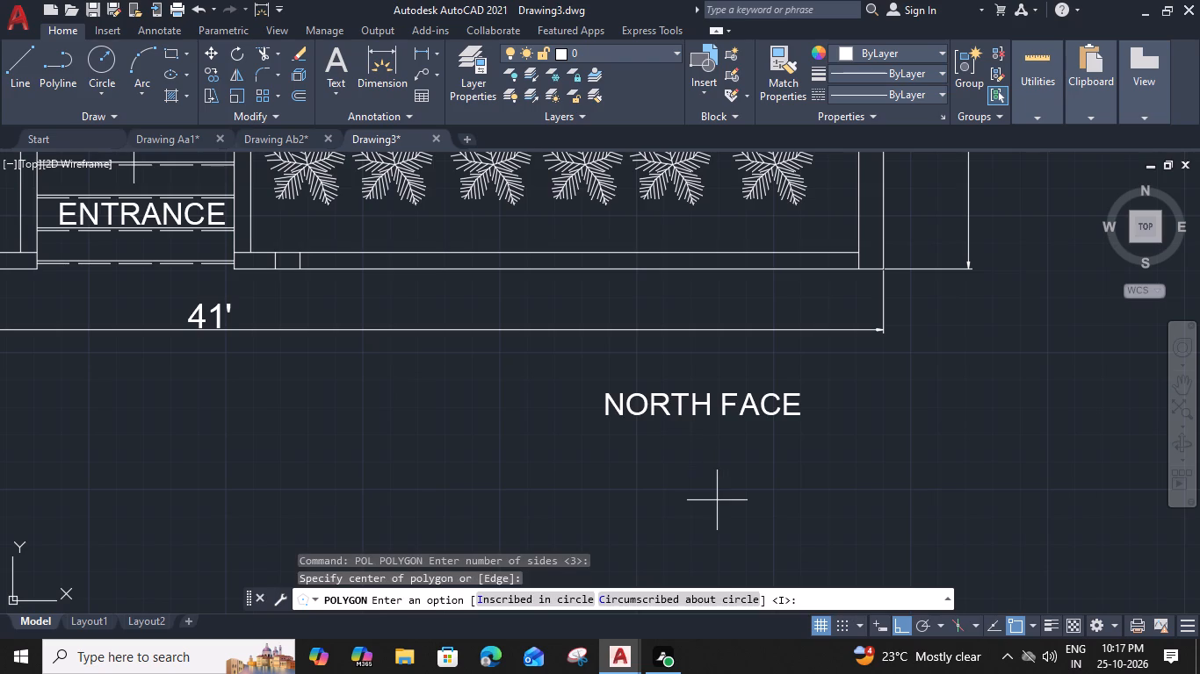
click(706, 438)
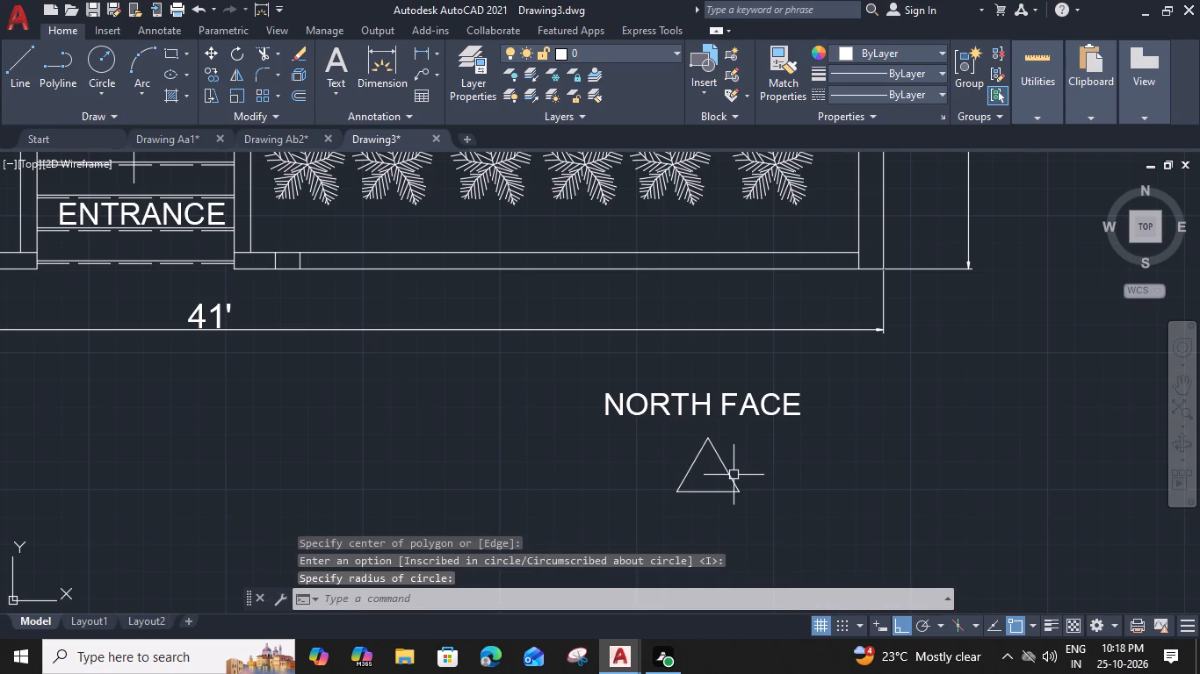
Fill the north triangle and the two small front-wall rectangles on either side of the entrance with a SOLID hatch.
text(H)
key(space)
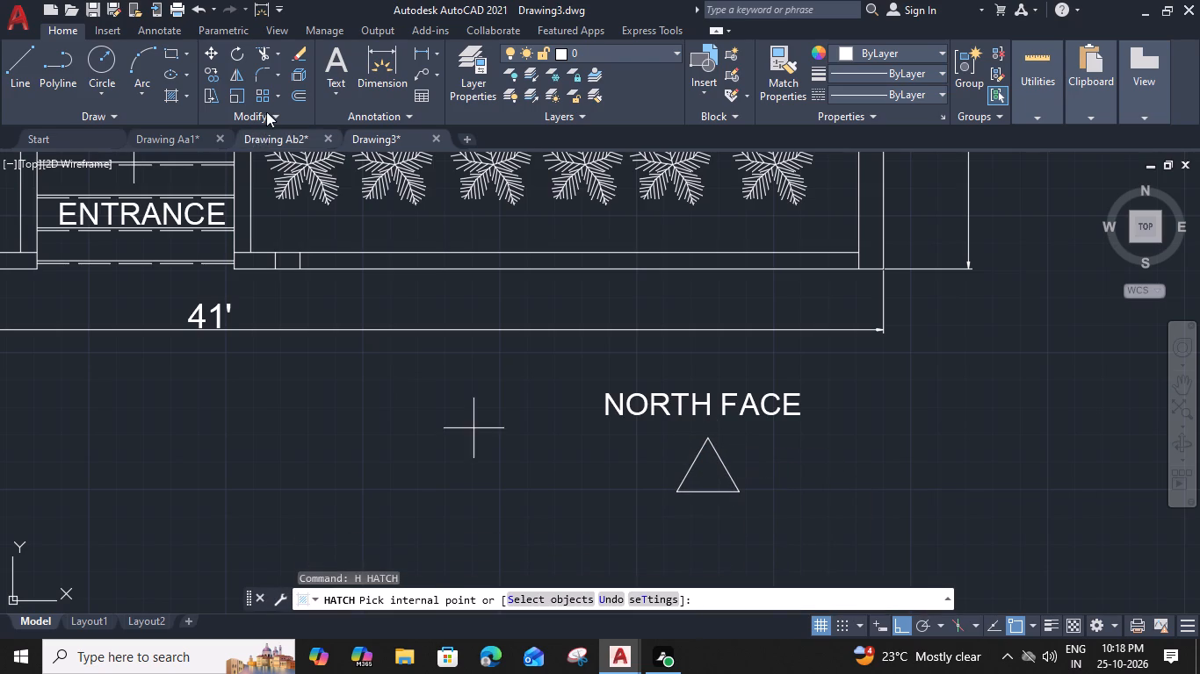
click(153, 78)
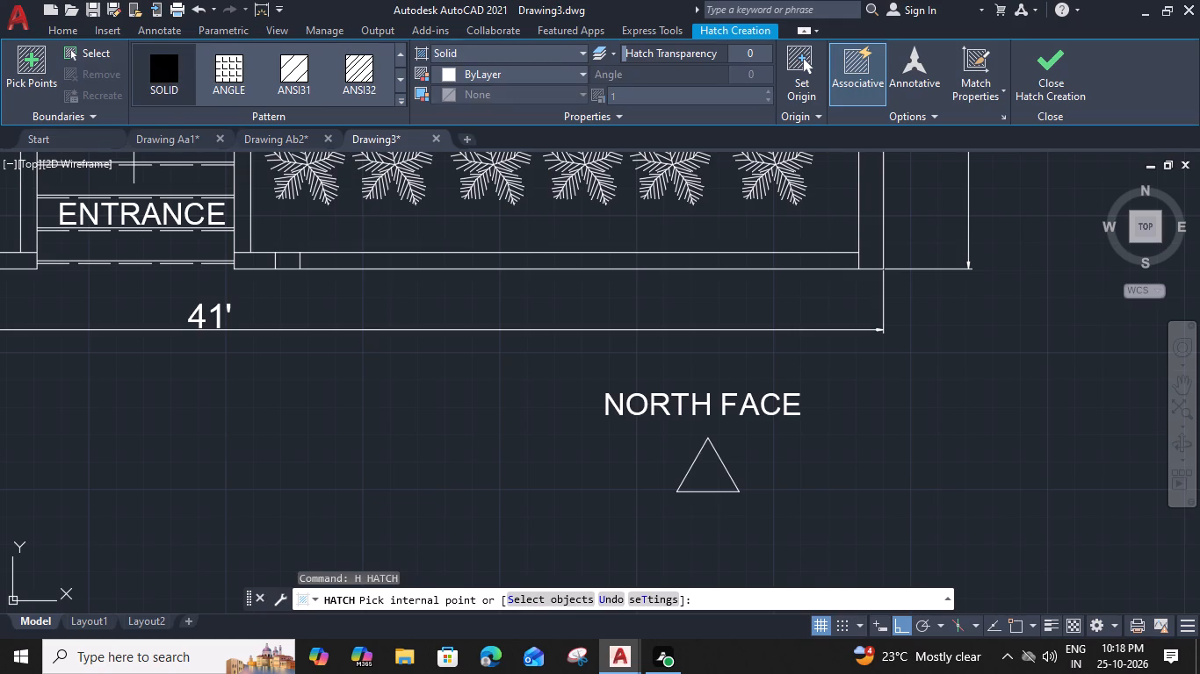
click(708, 464)
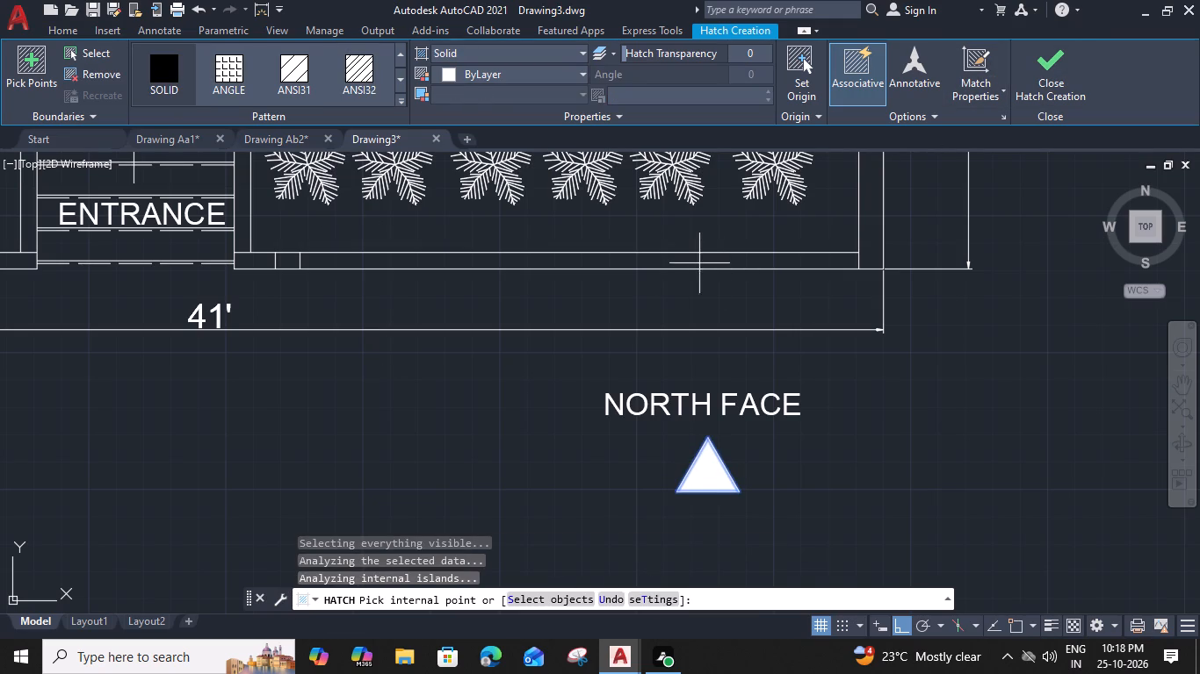
click(283, 259)
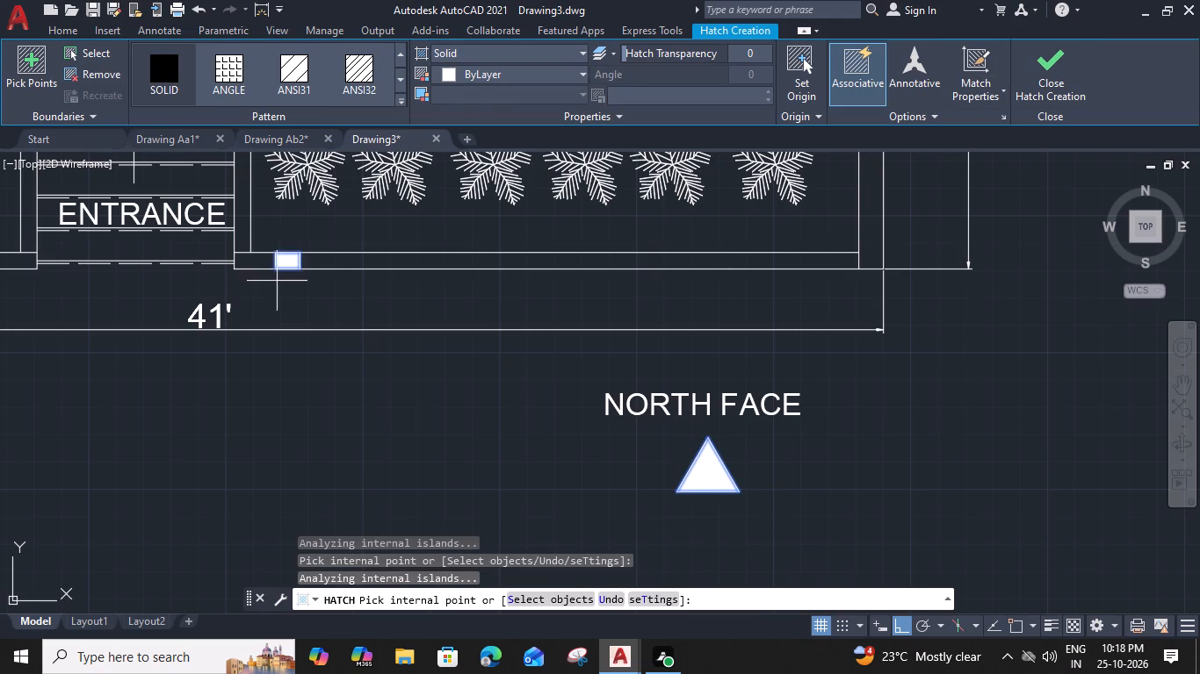
middle_drag(278, 297, 599, 350)
click(307, 310)
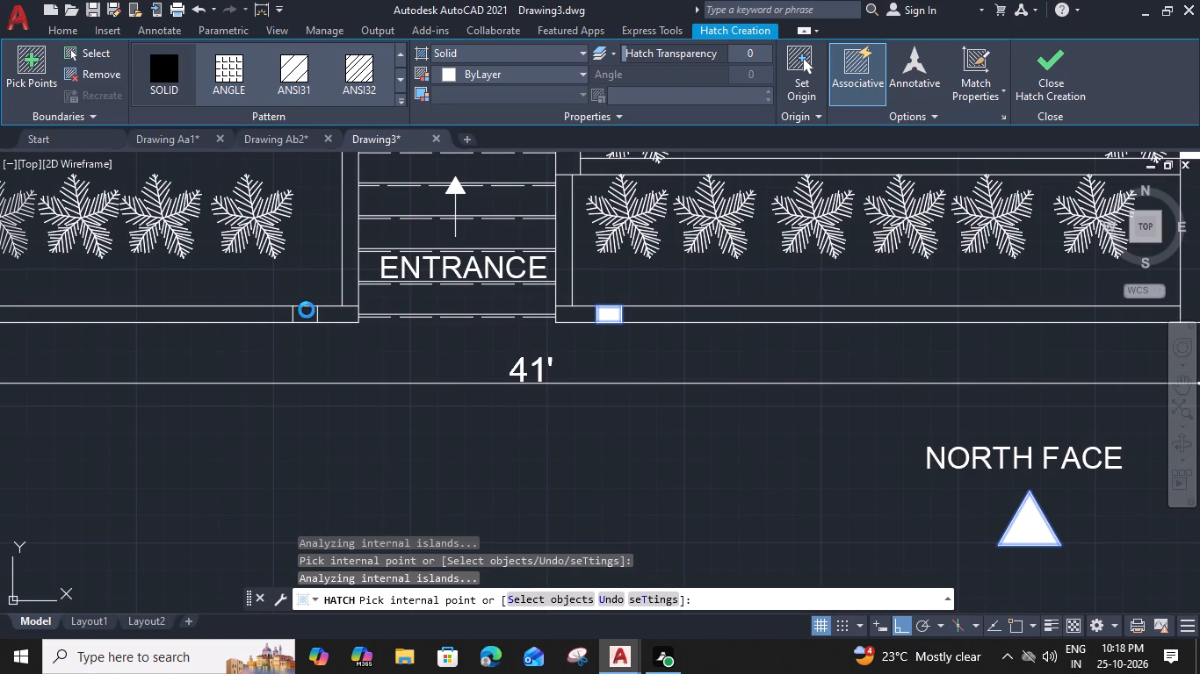
click(1036, 74)
Save the finished plan in the Documents folder as Drawing Ac3.
scroll(843, 362, down, 2)
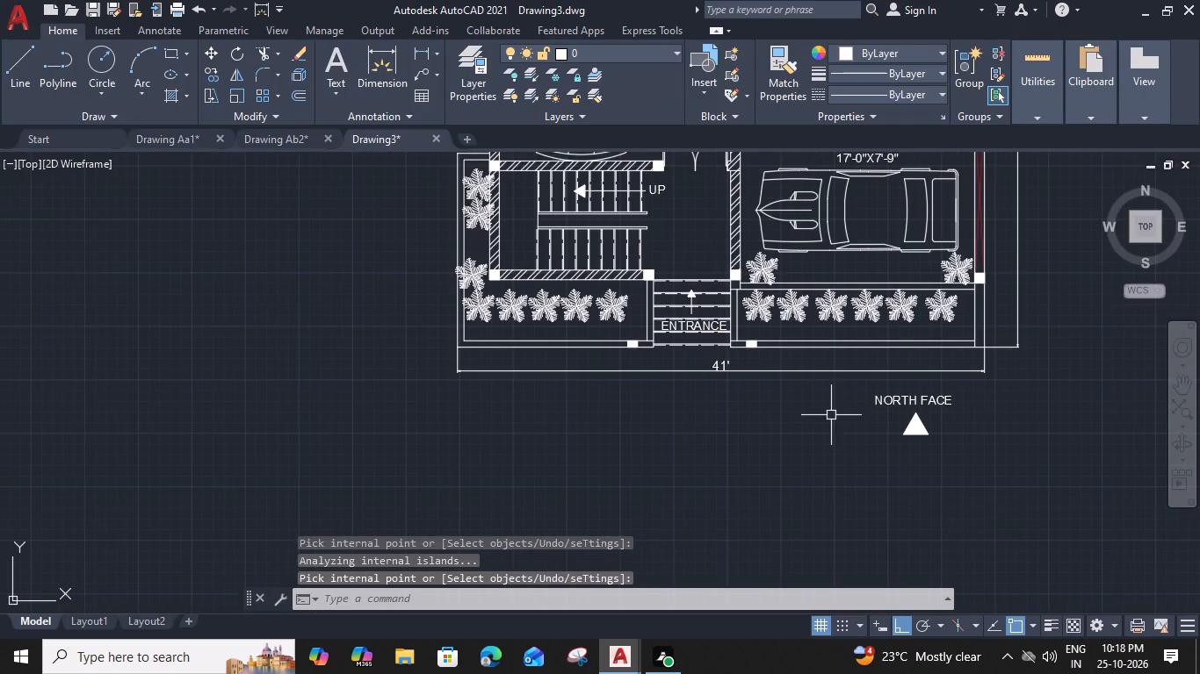
middle_drag(830, 415, 799, 449)
scroll(802, 434, down, 2)
middle_drag(717, 435, 662, 472)
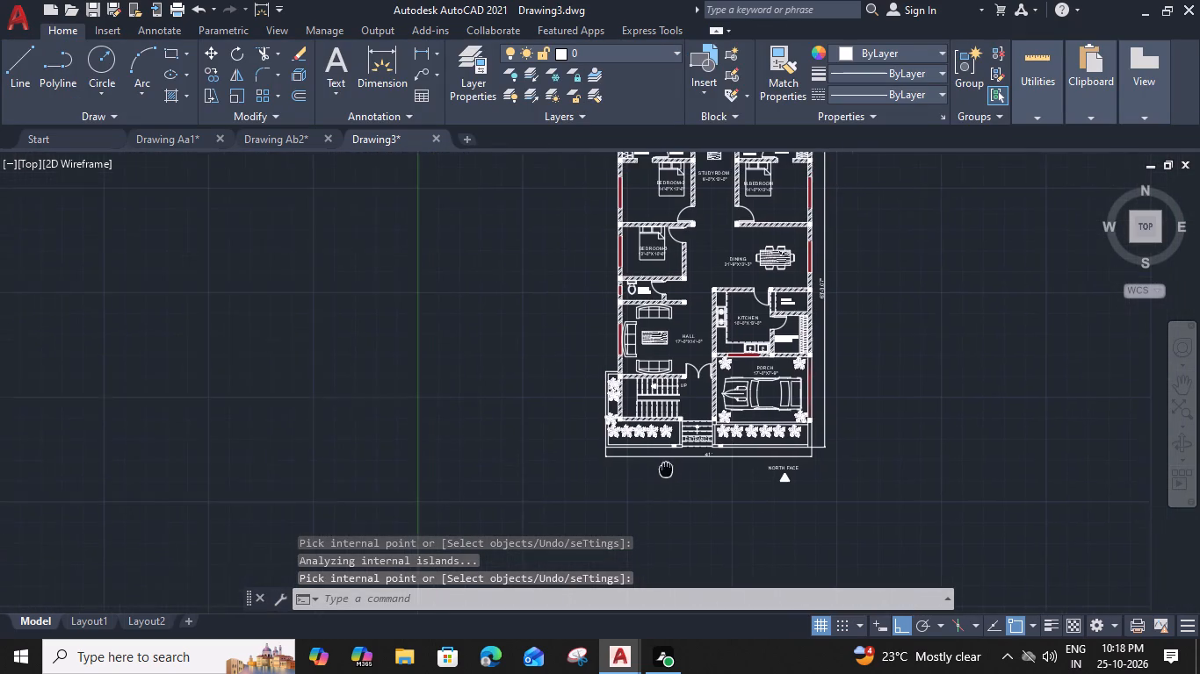
middle_drag(662, 472, 647, 520)
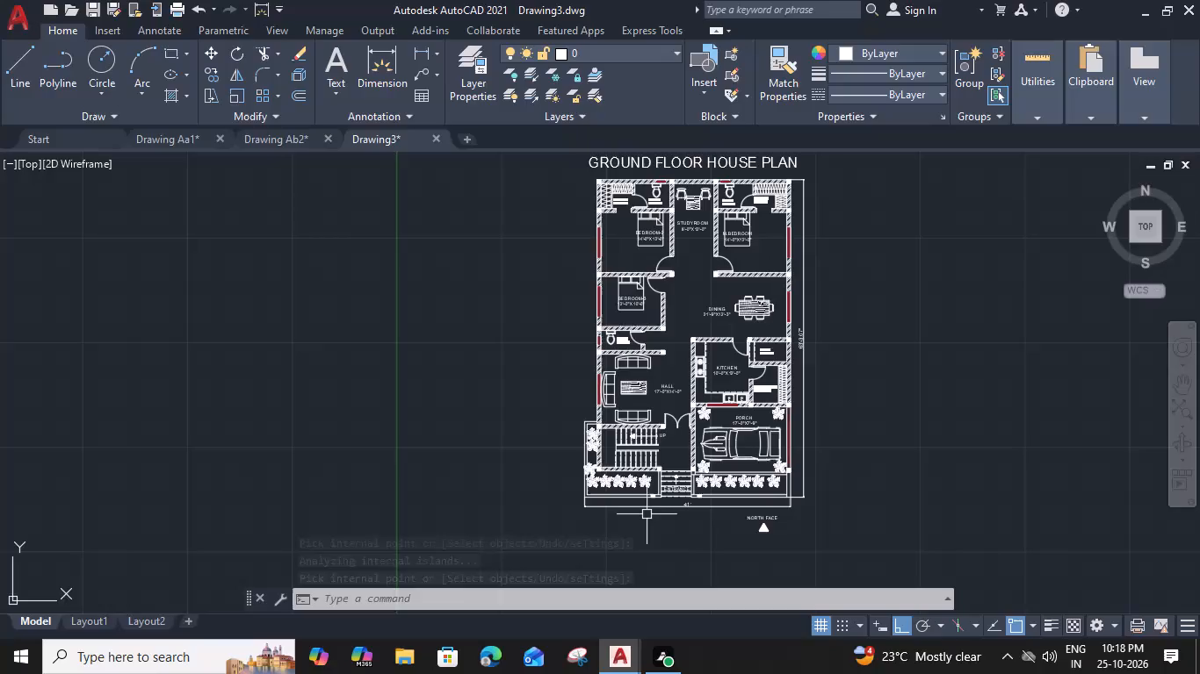
key(ctrl+s)
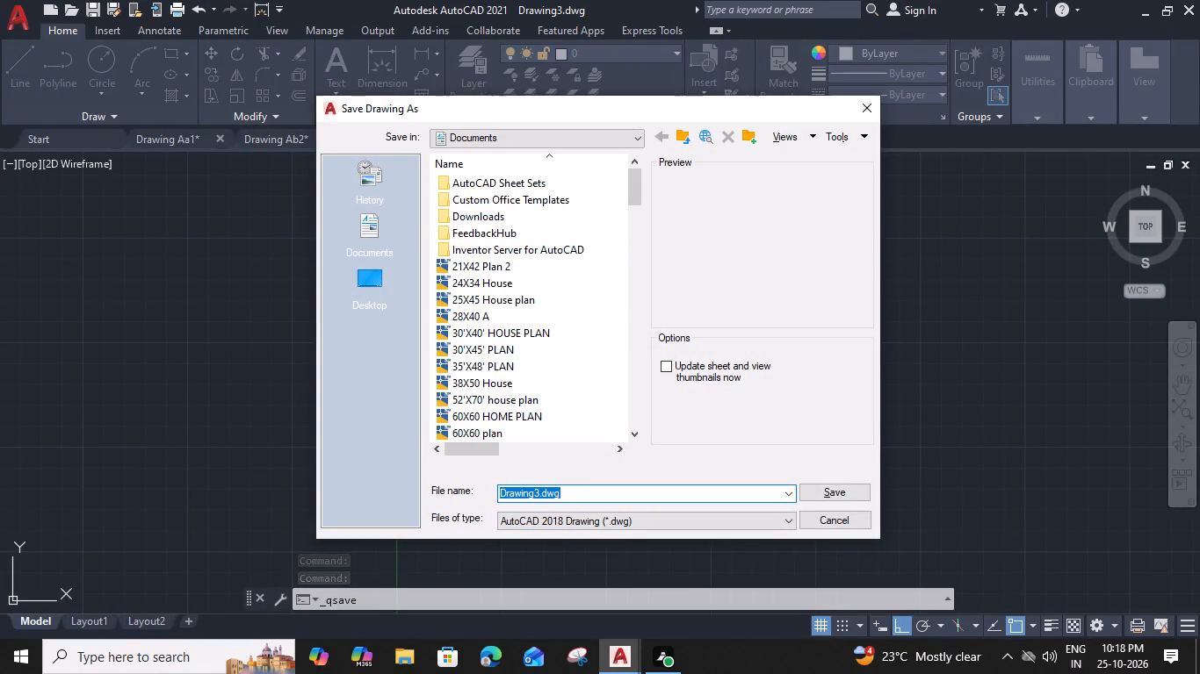
click(560, 494)
drag(560, 494, 534, 492)
key(a)
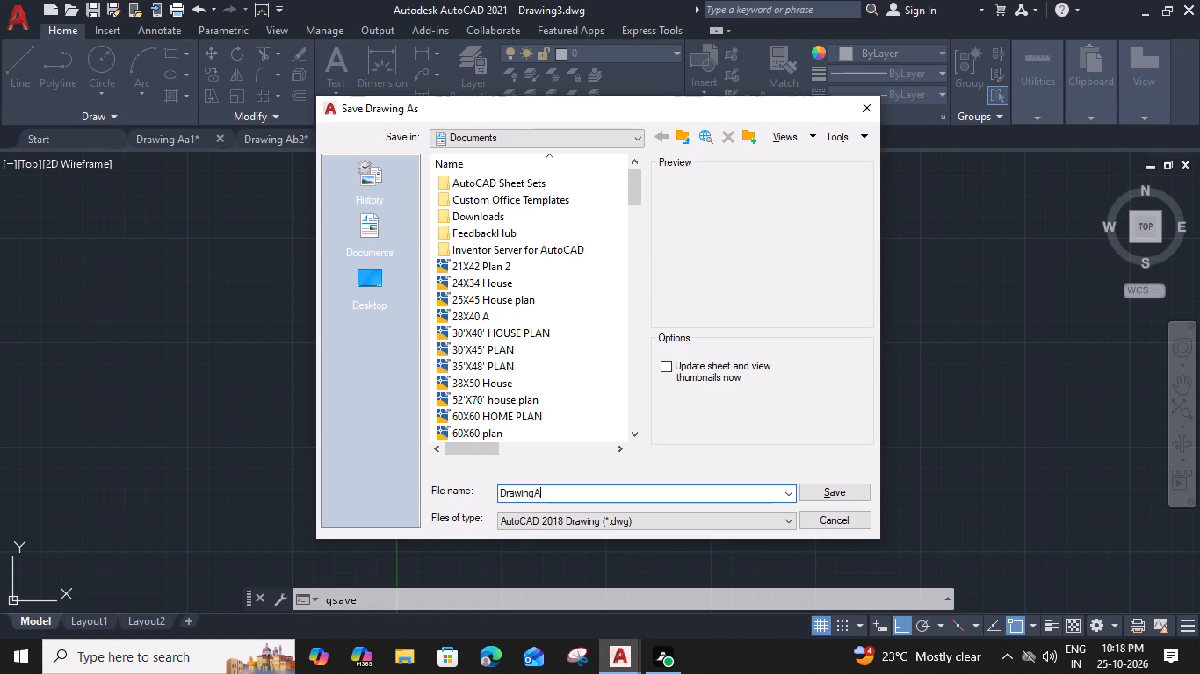
key(c)
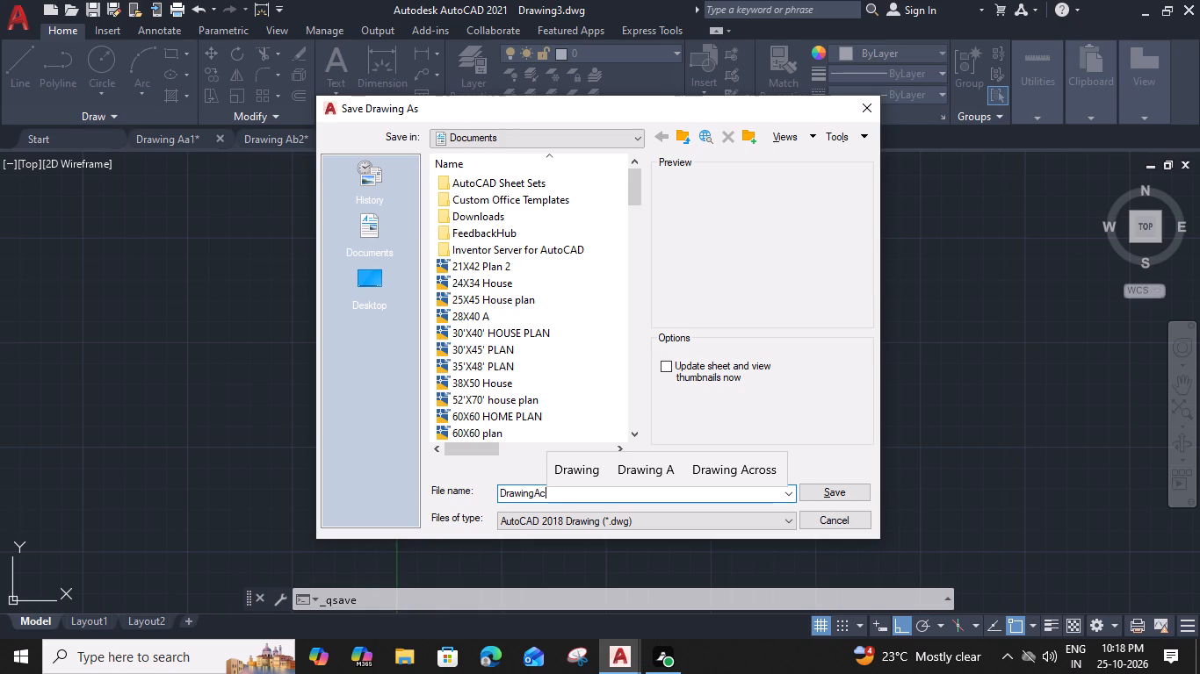
key(BackSpace)
key(BackSpace)
key(space)
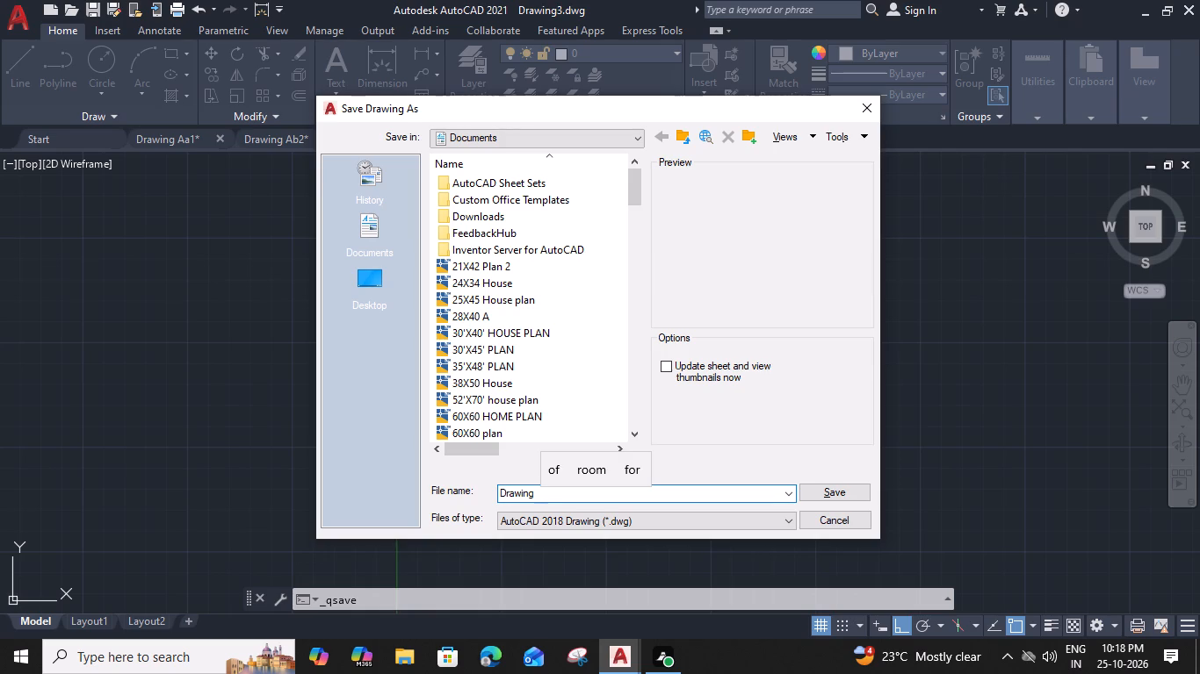
key(c)
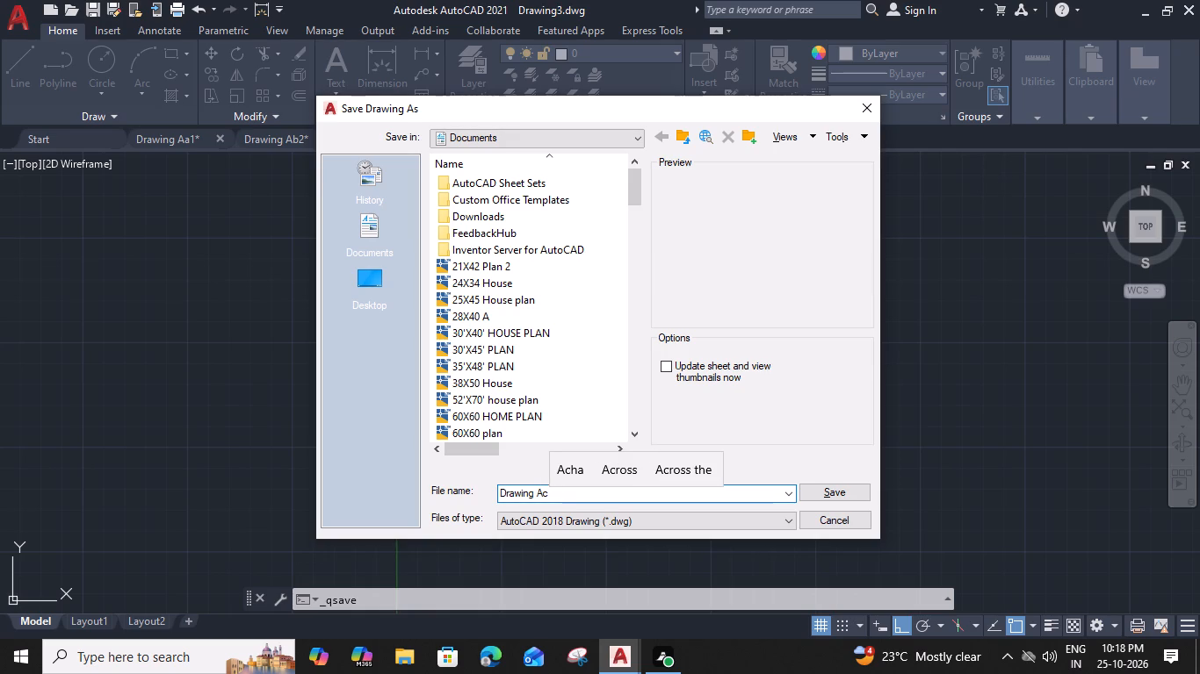
key(3)
click(820, 491)
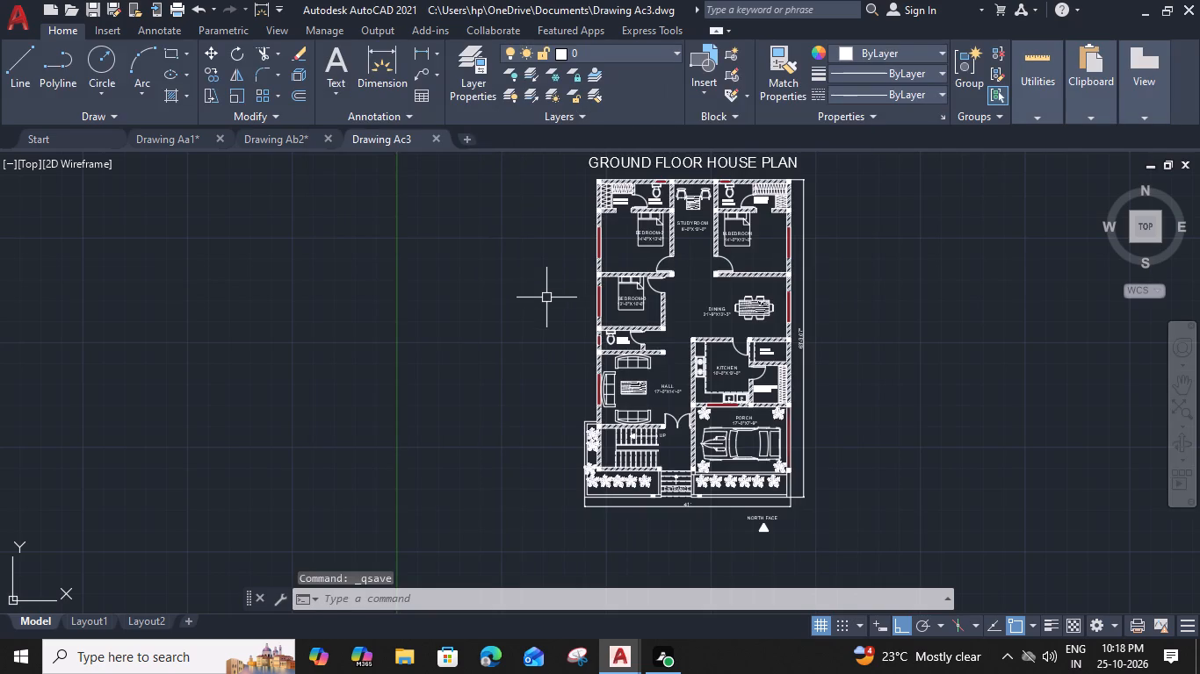
Start a plot with the AutoCAD PDF (High Quality Print).pc3 plotter and centre the plot on the paper.
middle_drag(564, 318, 502, 340)
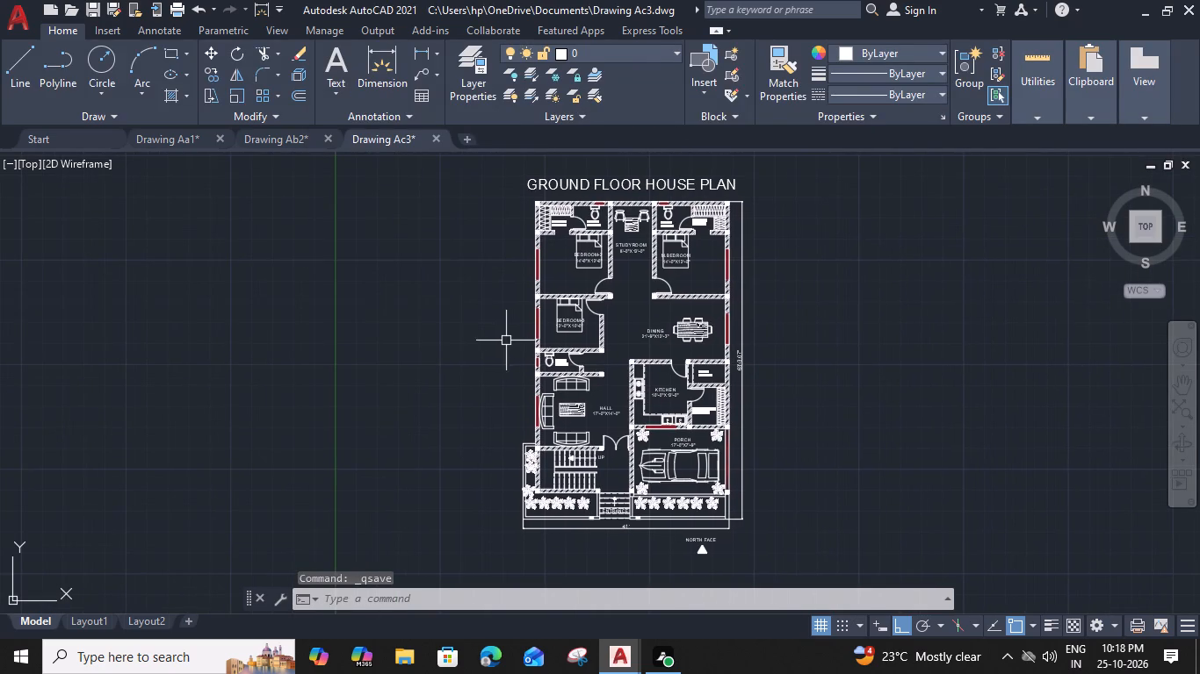
key(p)
text(lot)
key(space)
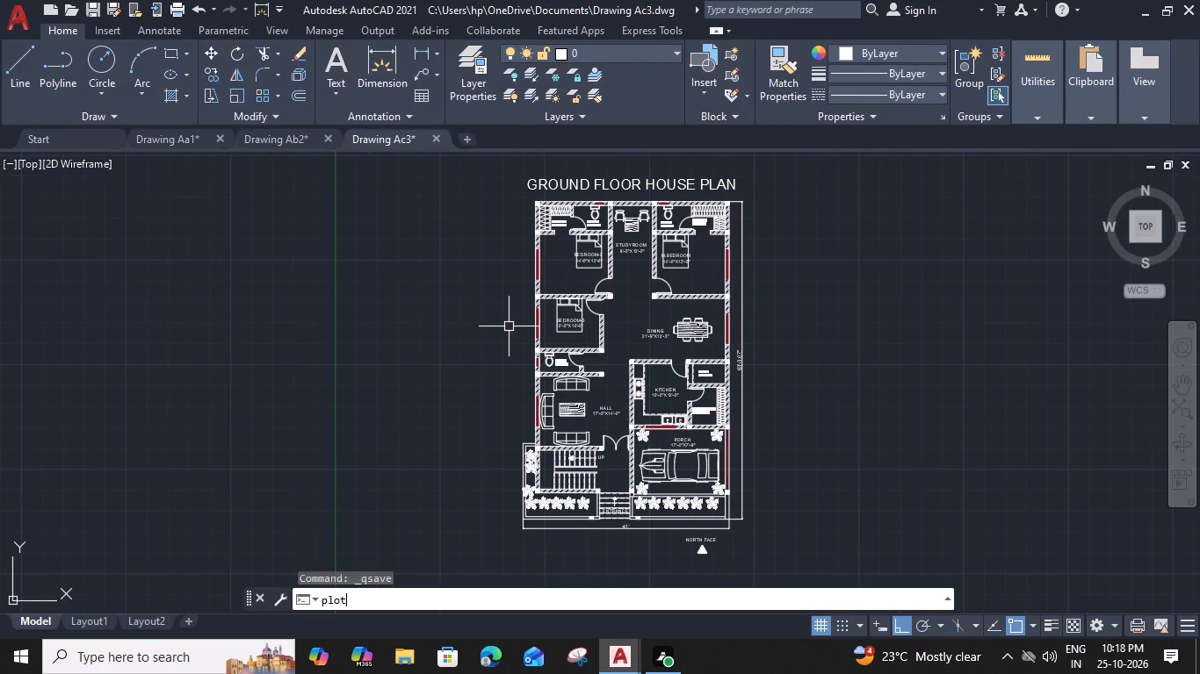
scroll(509, 326, down, 1)
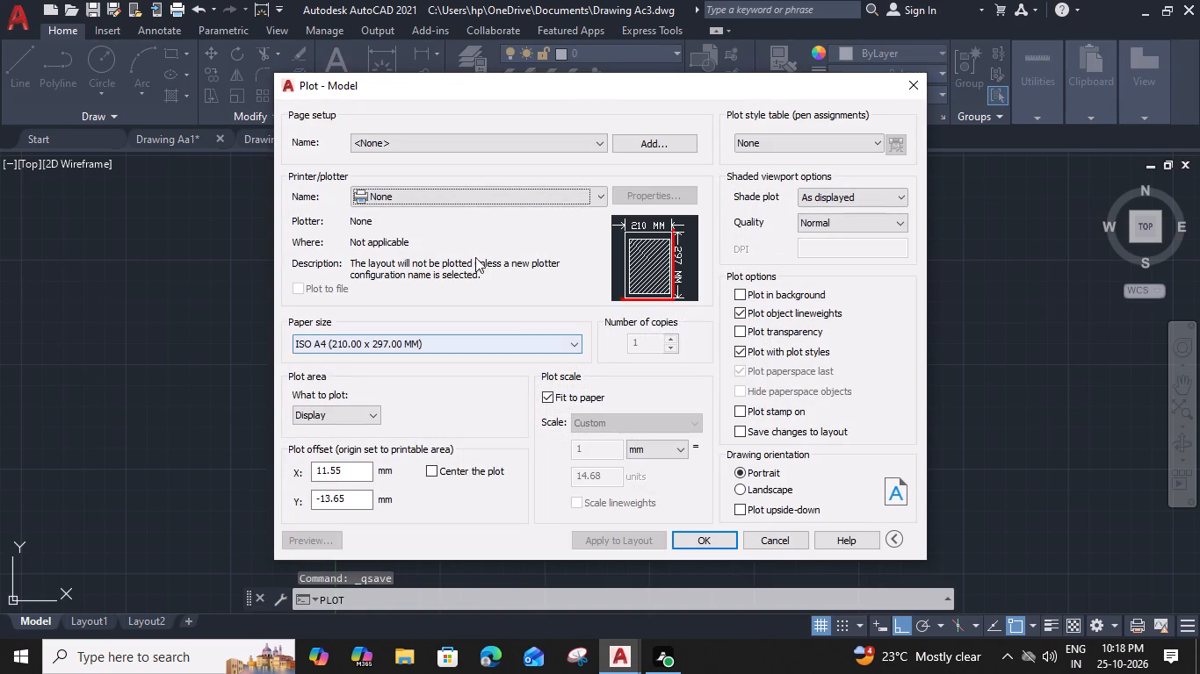
click(601, 197)
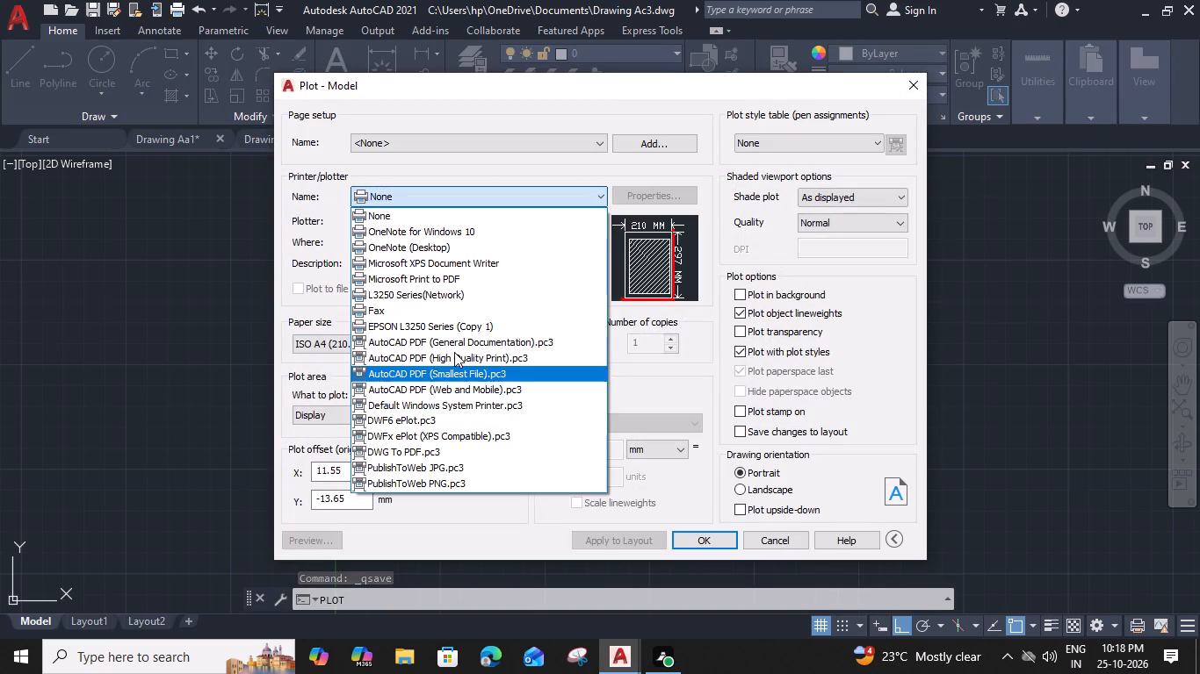
click(454, 351)
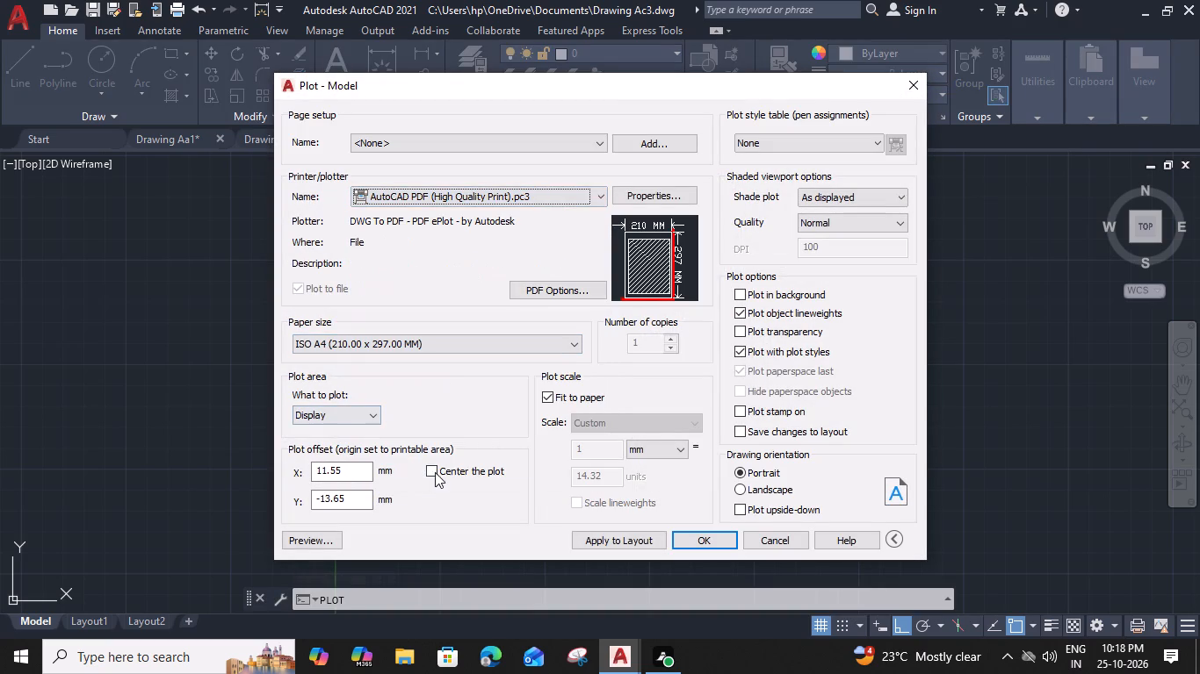
click(430, 469)
Set the plot area to a window enclosing the whole plan, from above the title to below the NORTH FACE triangle.
click(372, 414)
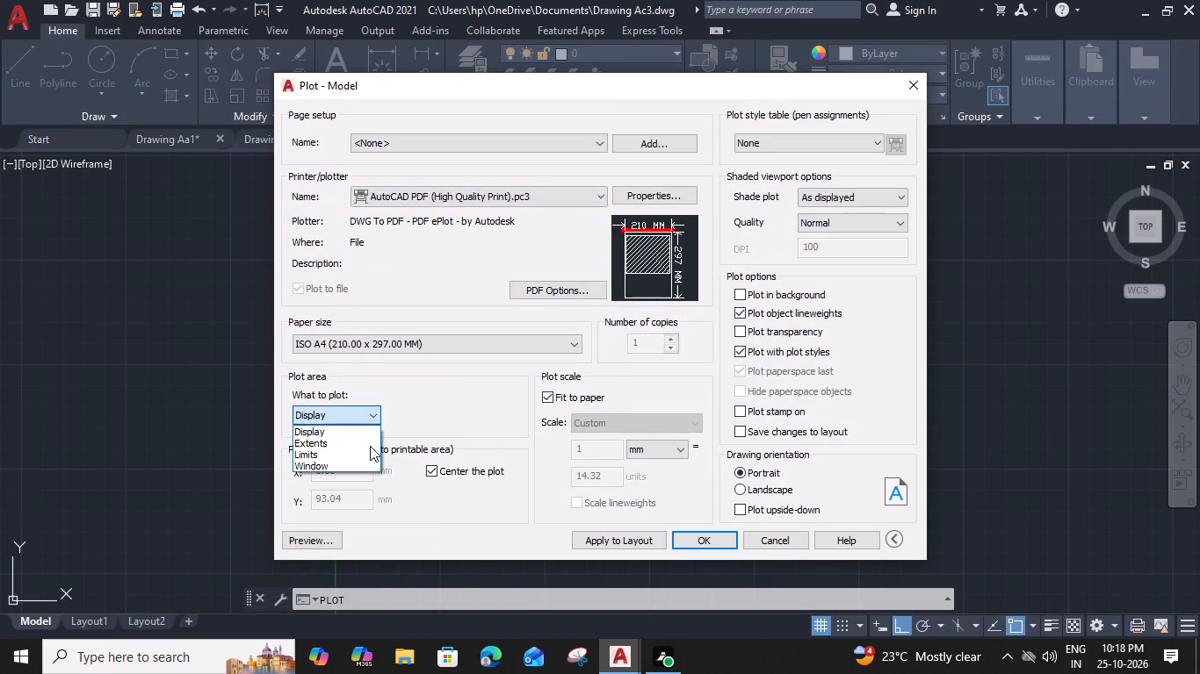
click(367, 463)
scroll(369, 462, down, 1)
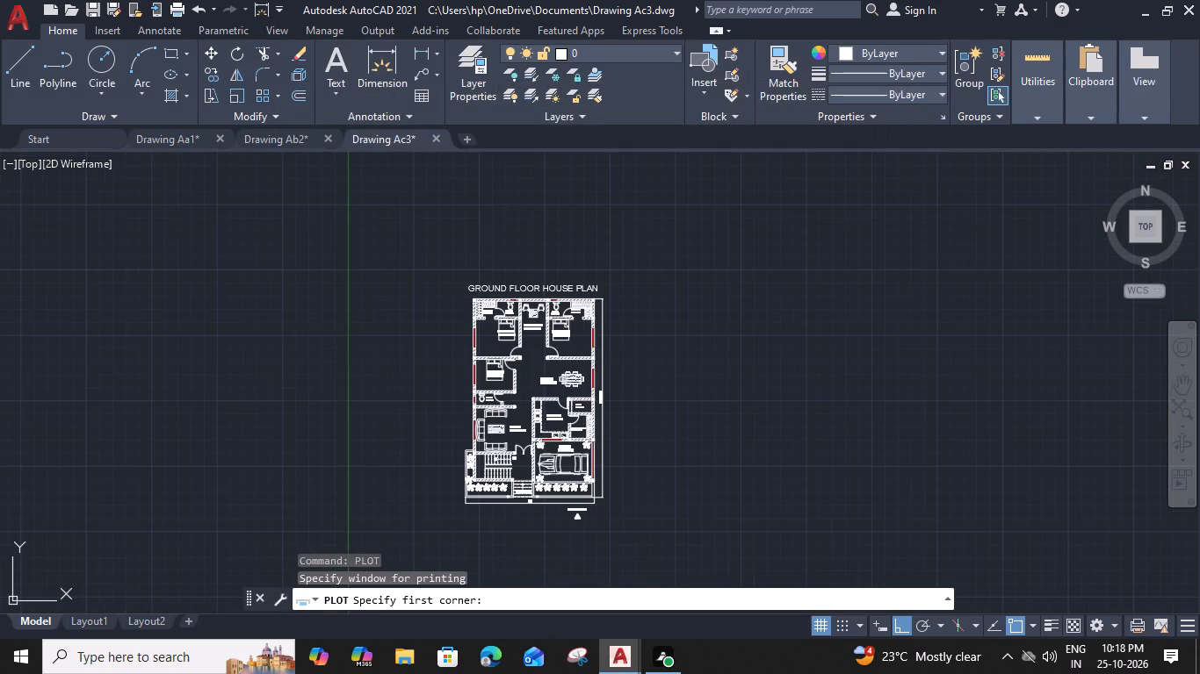
click(450, 268)
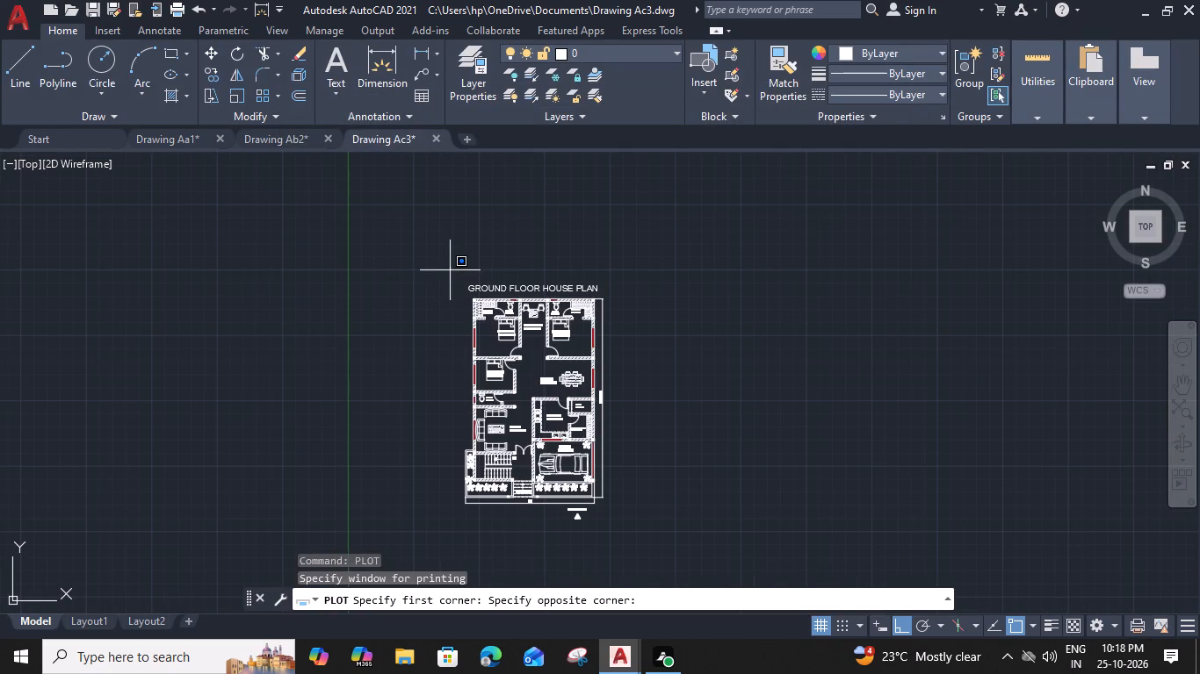
click(612, 524)
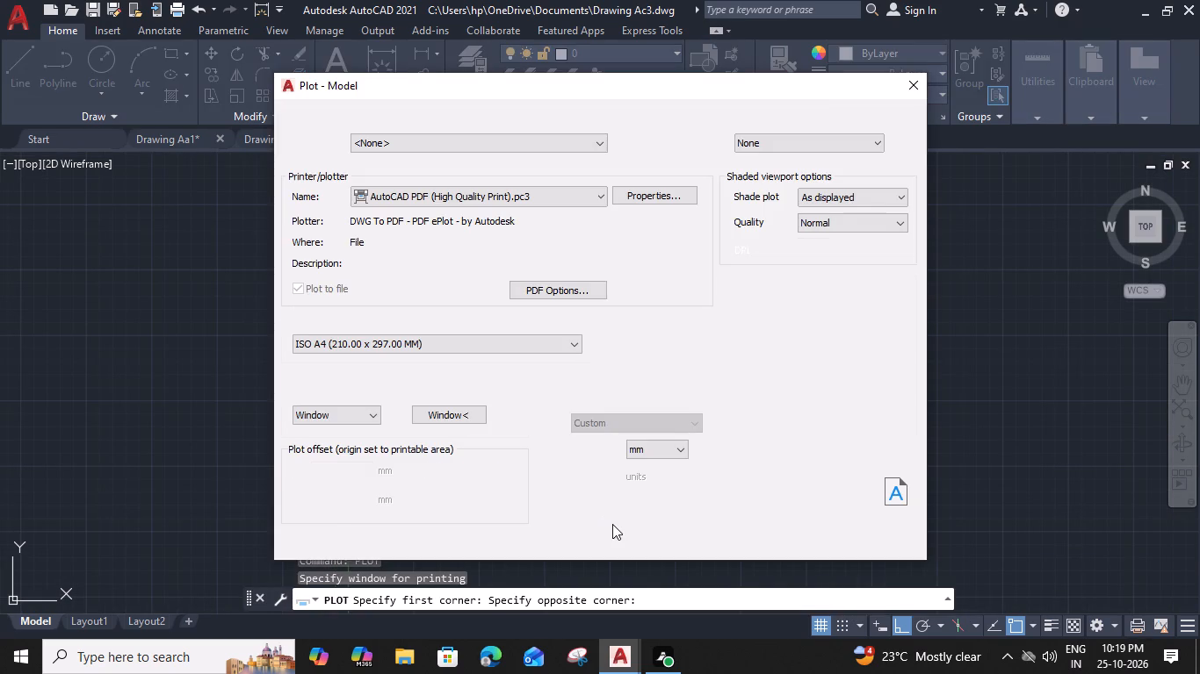
Preview the plot and check the sheet from the title down to the NORTH FACE marker.
click(327, 541)
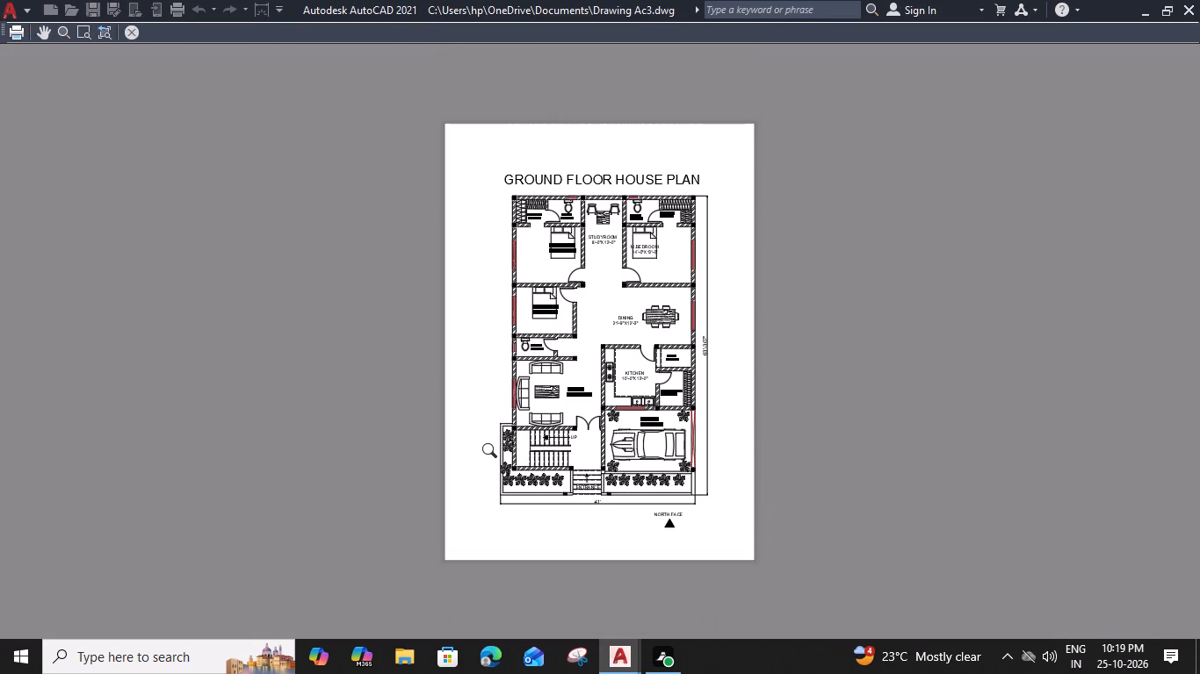
scroll(625, 434, up, 1)
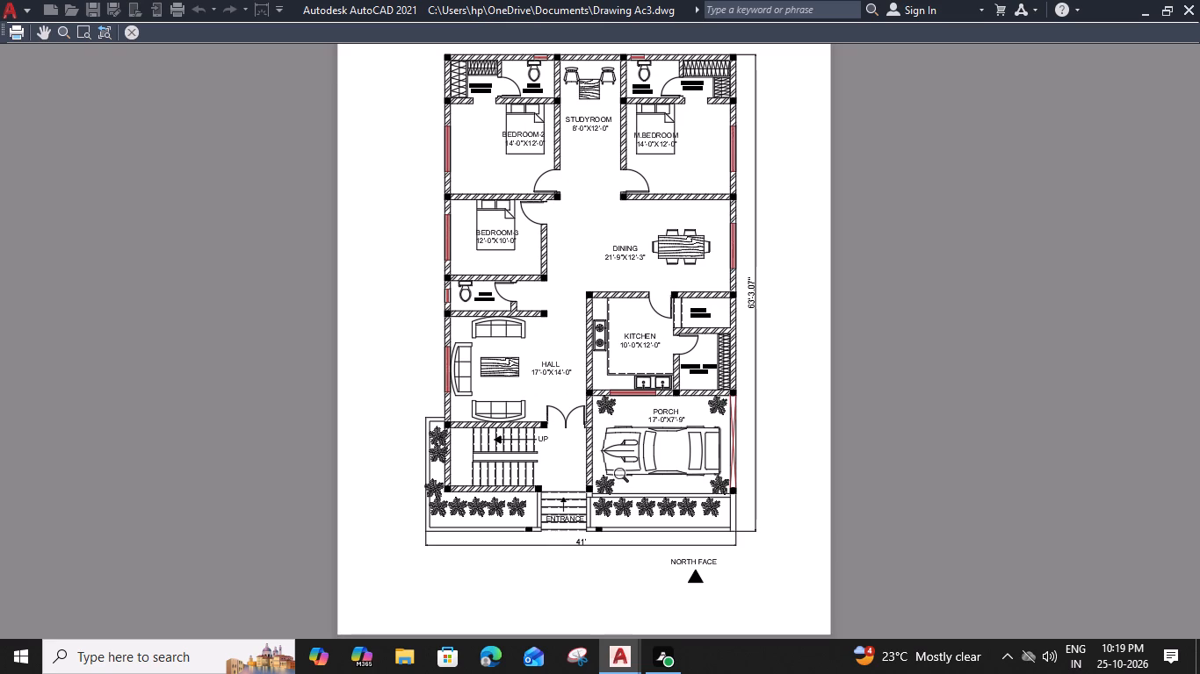
middle_drag(625, 362, 625, 402)
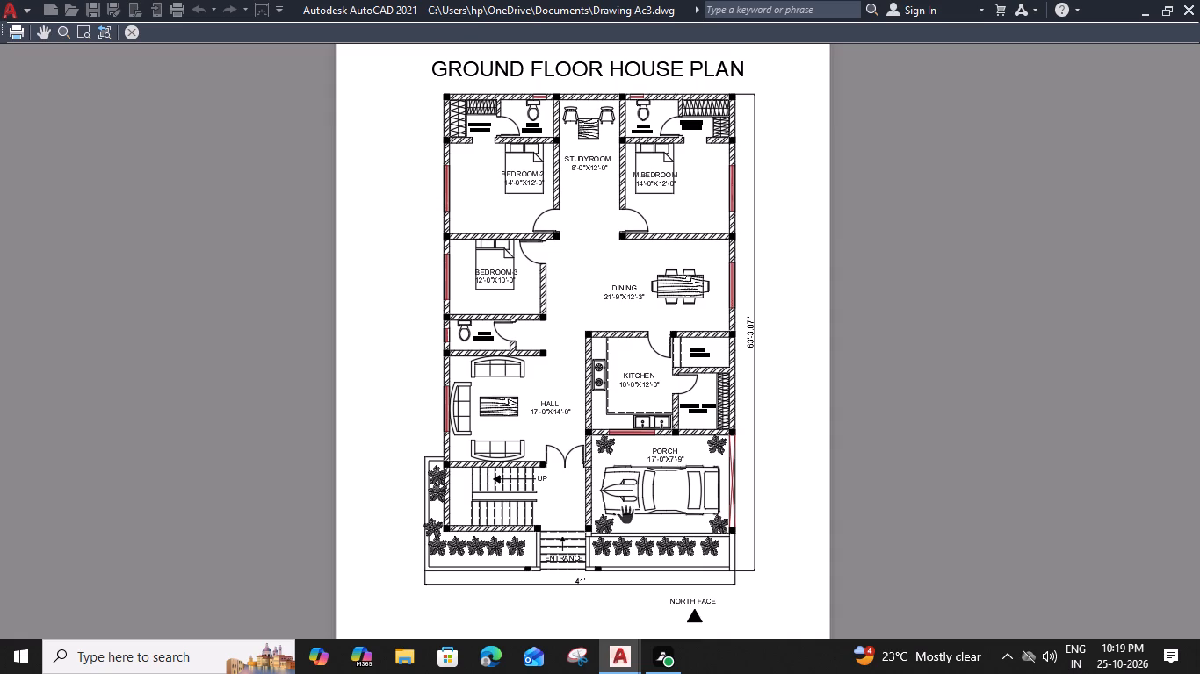
middle_drag(626, 517, 626, 502)
middle_drag(600, 556, 606, 515)
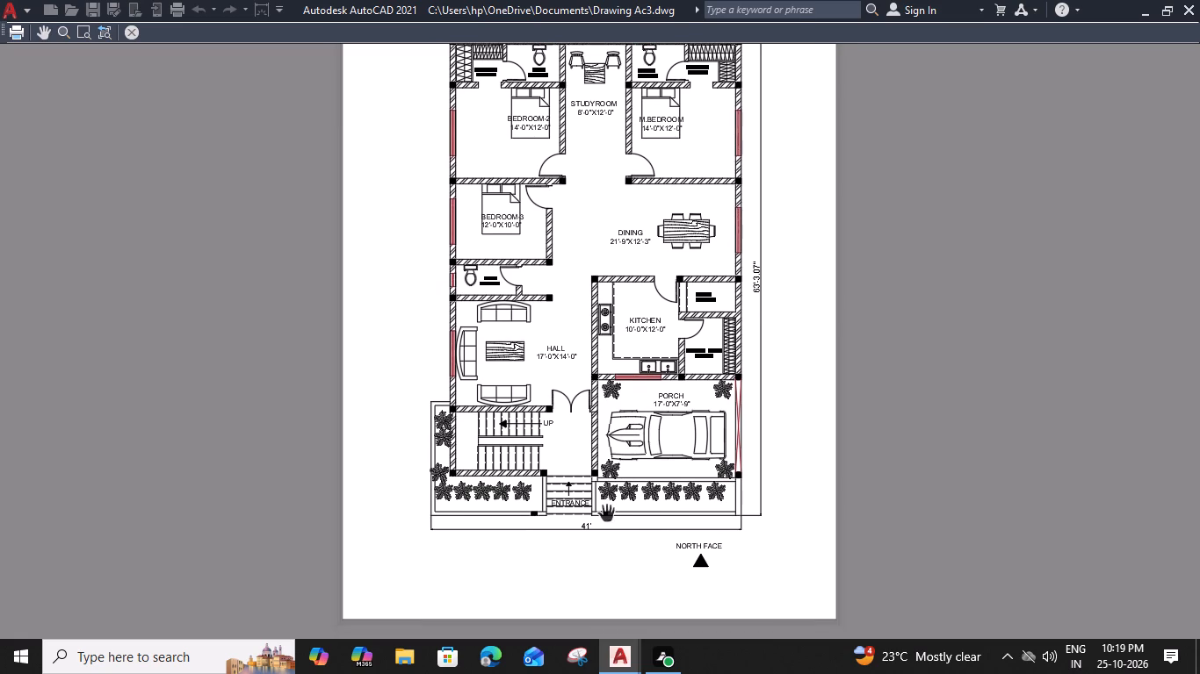
click(137, 33)
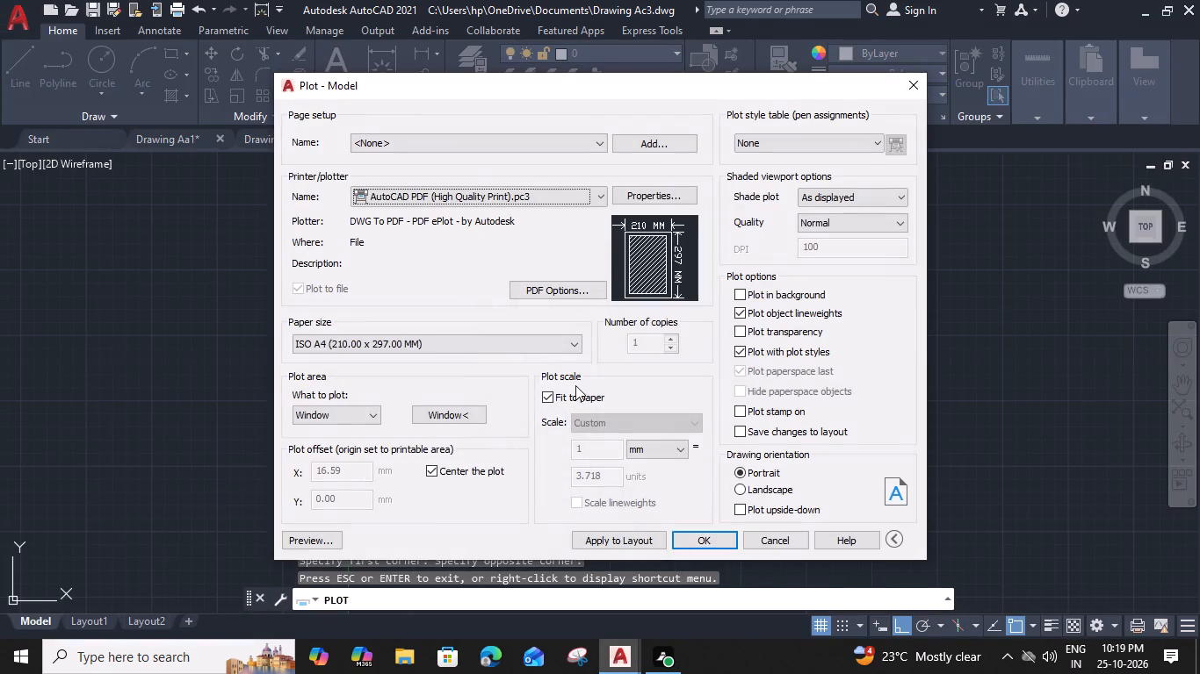
Plot the plan to Drawing Ac3-Model.pdf in the Documents folder and close the PDF that opens.
click(701, 535)
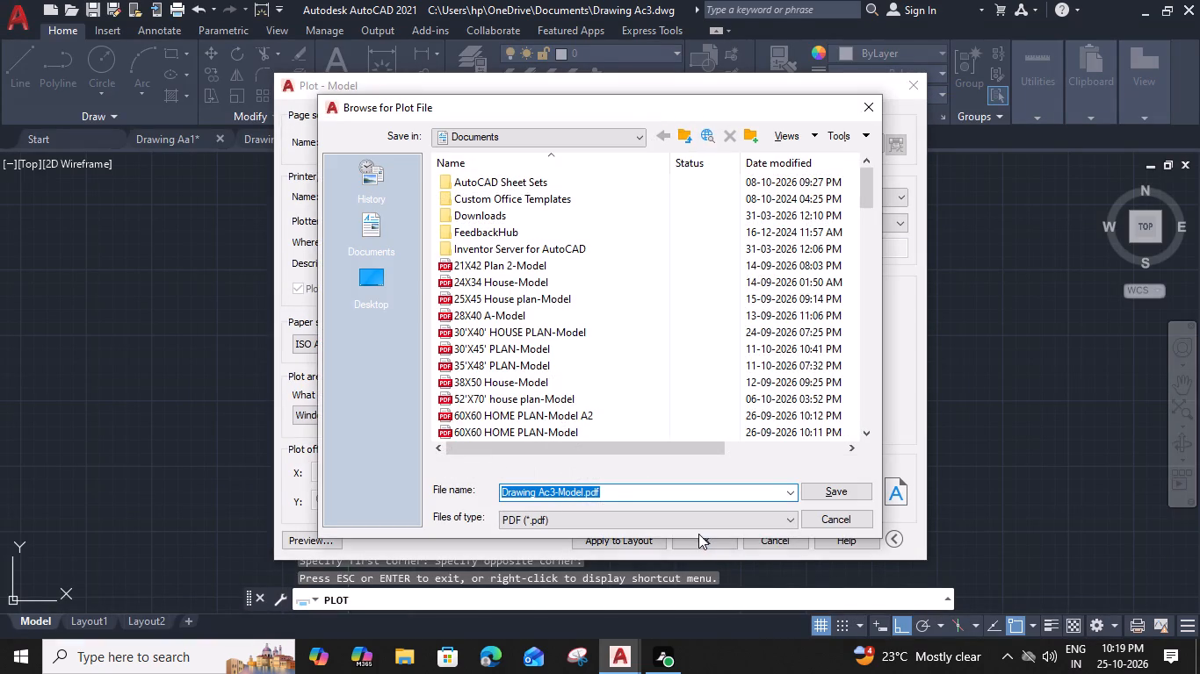
click(829, 490)
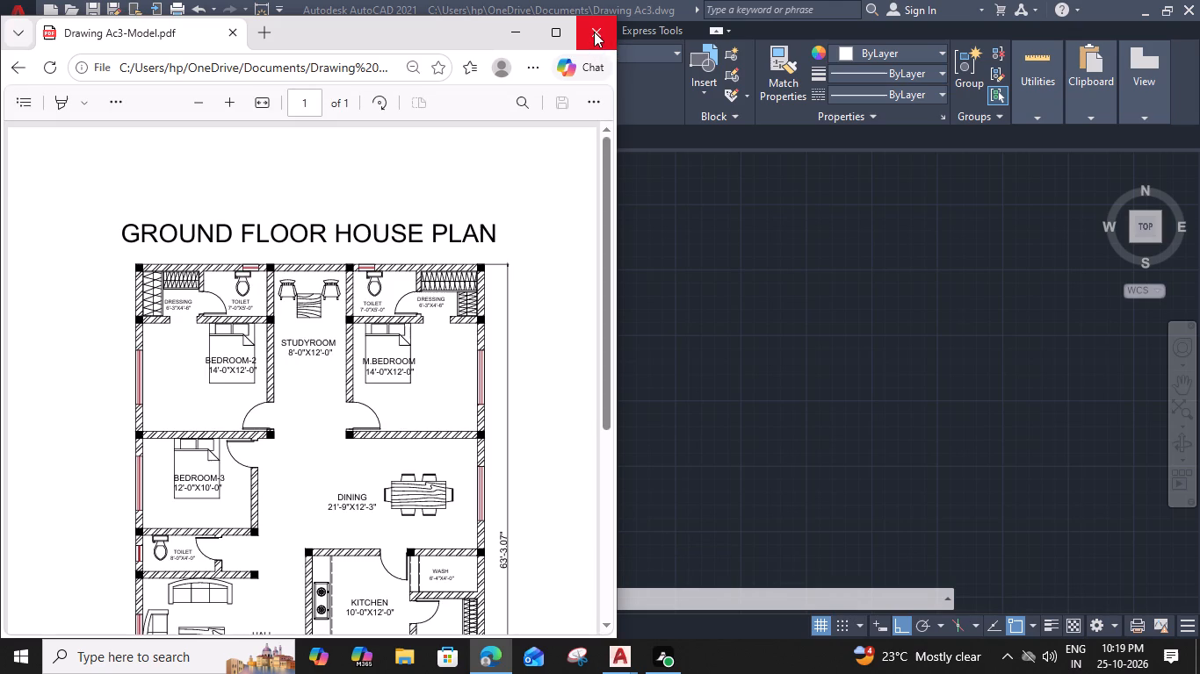
click(594, 32)
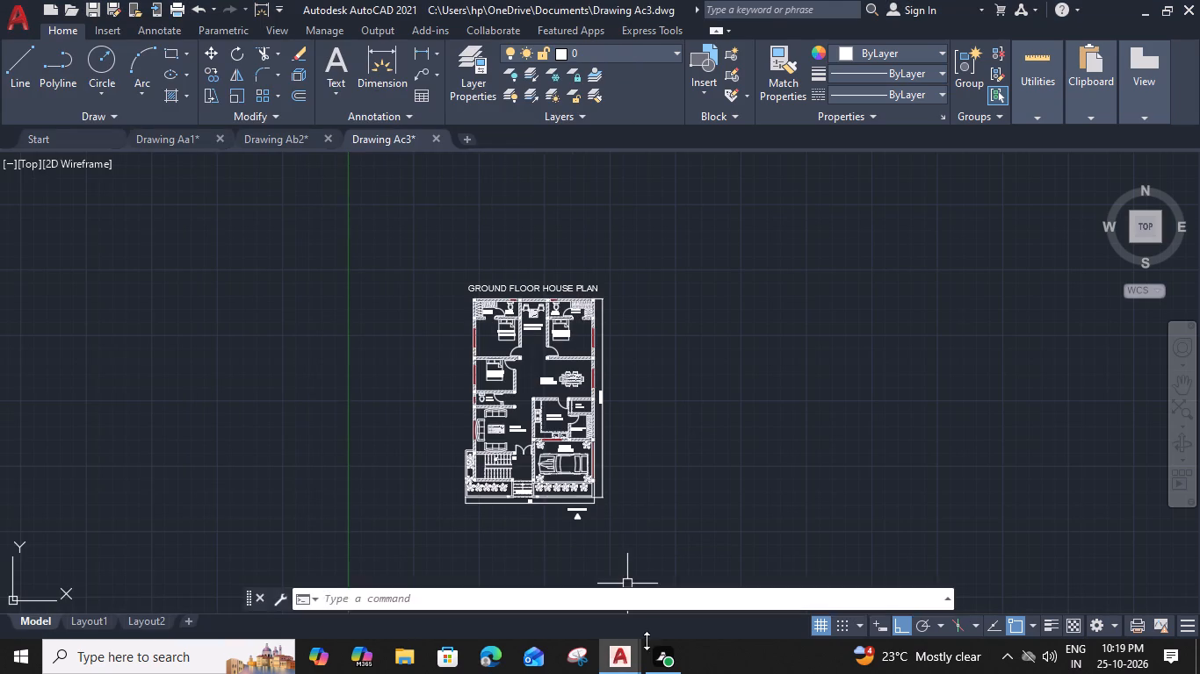